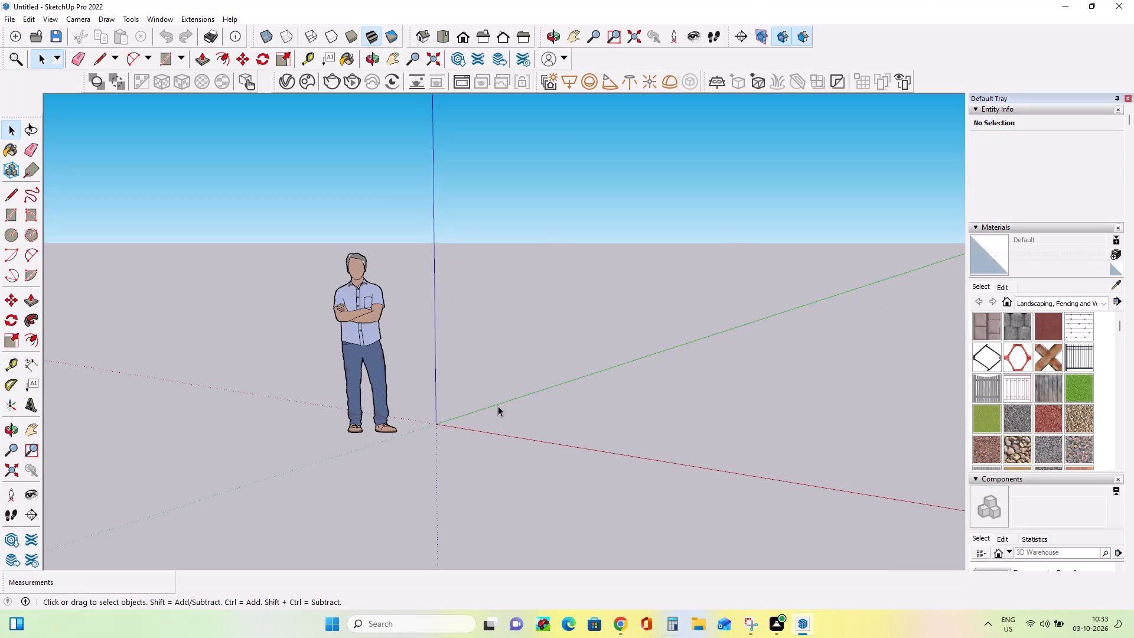
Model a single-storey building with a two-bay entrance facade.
Draw a horizontal ground rectangle about 22' 8" by 14' 5" beside the standing figure, between the red and green axes.
{"action": "middle_click_drag", "start_coordinate": [303, 475], "coordinate": [536, 454]}
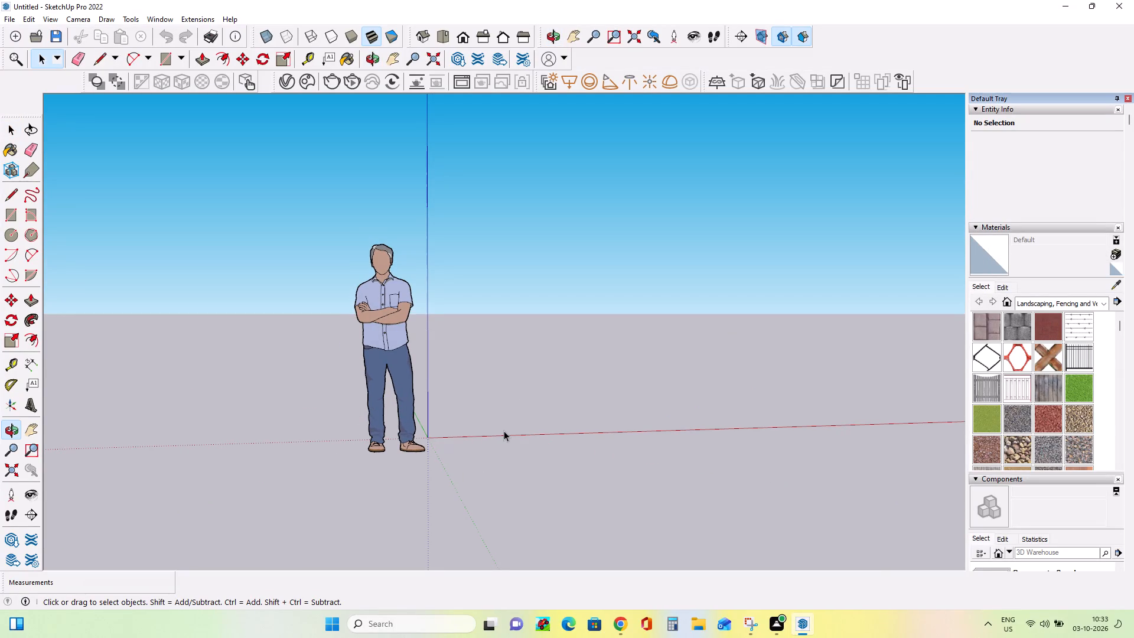
{"action": "left_click", "coordinate": [29, 428]}
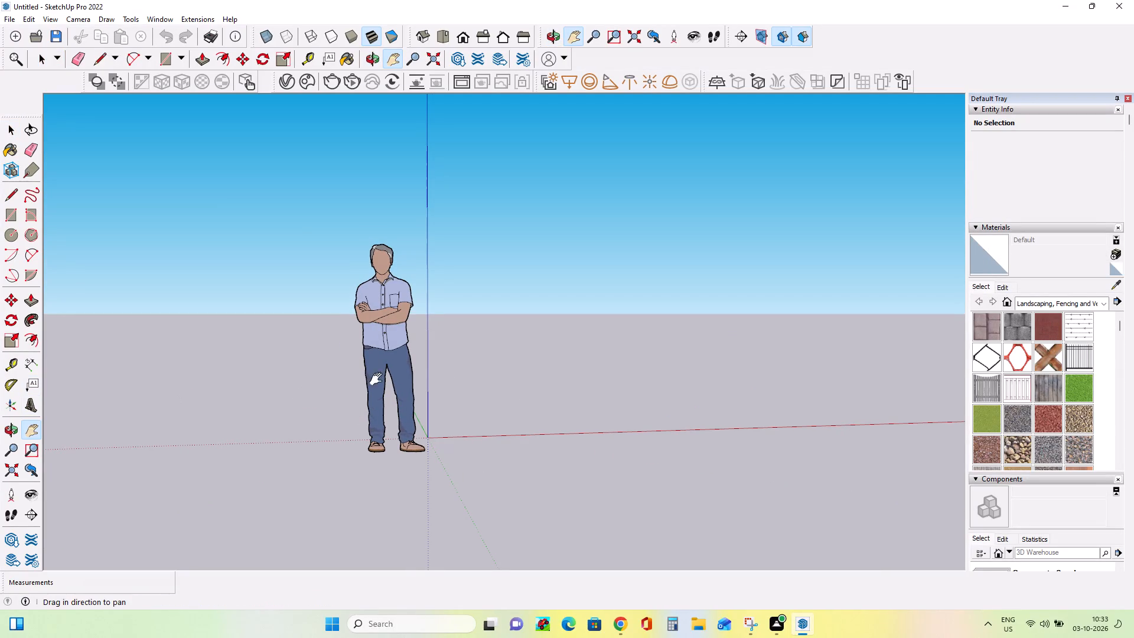
{"action": "left_click", "coordinate": [432, 364]}
{"action": "left_click_drag", "start_coordinate": [266, 442], "coordinate": [251, 454]}
{"action": "left_click", "coordinate": [251, 454]}
{"action": "left_click_drag", "start_coordinate": [449, 285], "coordinate": [425, 321]}
{"action": "left_click", "coordinate": [268, 399]}
{"action": "left_click", "coordinate": [263, 401]}
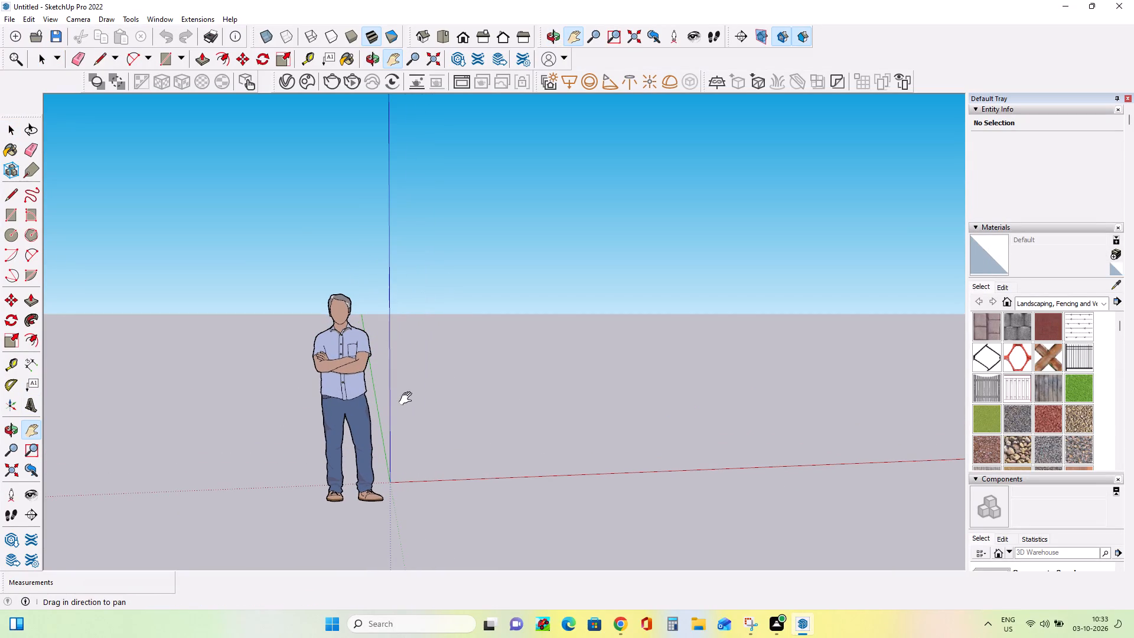
{"action": "left_click", "coordinate": [408, 399]}
{"action": "left_click_drag", "start_coordinate": [352, 419], "coordinate": [256, 468]}
{"action": "left_click", "coordinate": [247, 473]}
{"action": "left_click", "coordinate": [572, 438]}
{"action": "left_click_drag", "start_coordinate": [572, 438], "coordinate": [452, 509]}
{"action": "left_click", "coordinate": [452, 509]}
{"action": "left_click_drag", "start_coordinate": [364, 325], "coordinate": [364, 346]}
{"action": "left_click_drag", "start_coordinate": [364, 380], "coordinate": [363, 497]}
{"action": "left_click", "coordinate": [363, 482]}
{"action": "middle_click_drag", "start_coordinate": [737, 363], "coordinate": [731, 395]}
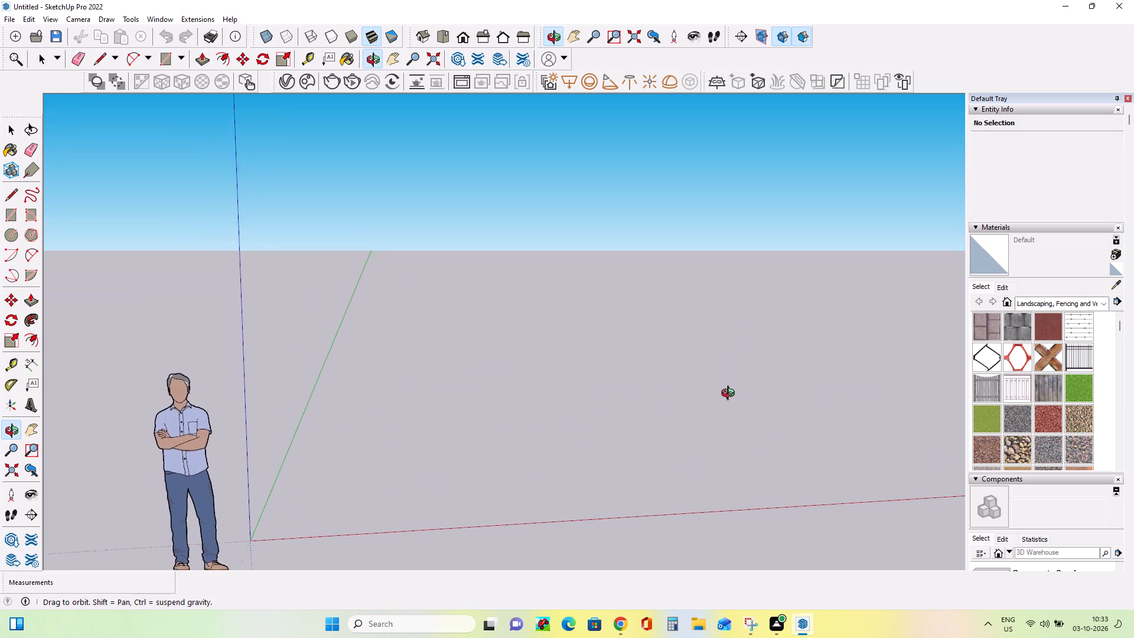
{"action": "middle_click_drag", "start_coordinate": [731, 395], "coordinate": [725, 403]}
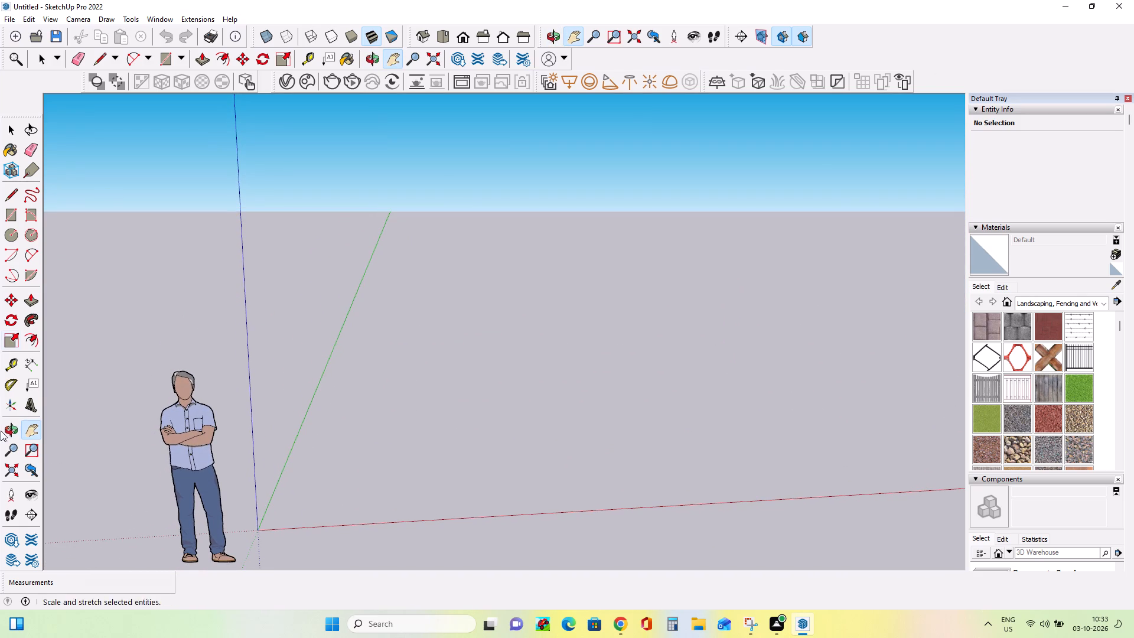
{"action": "left_click", "coordinate": [10, 219]}
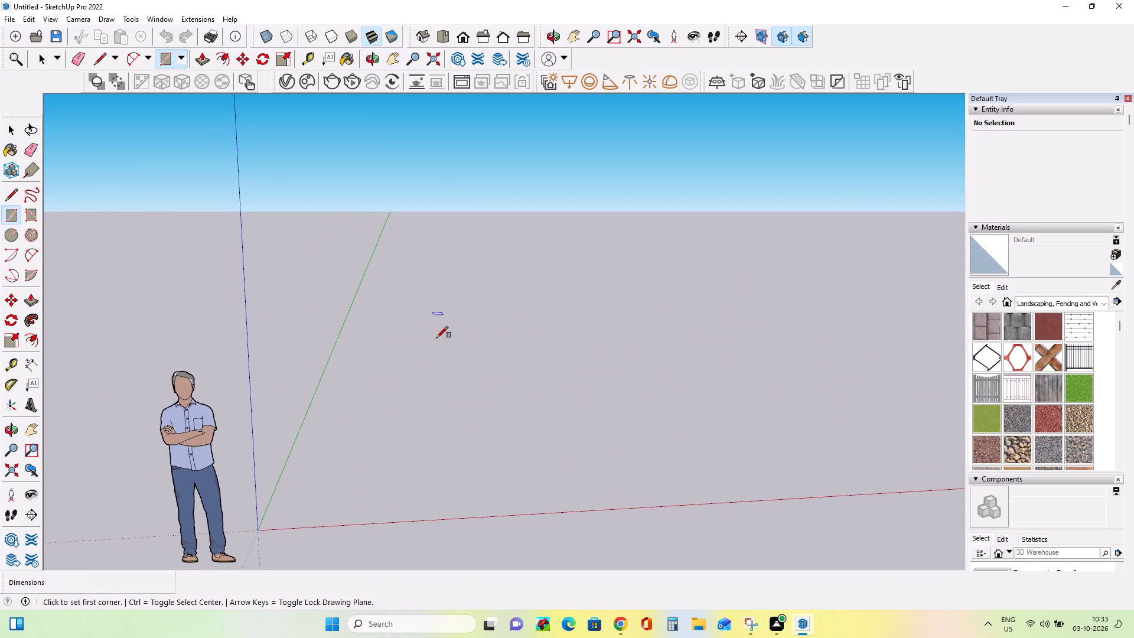
{"action": "left_click", "coordinate": [409, 389]}
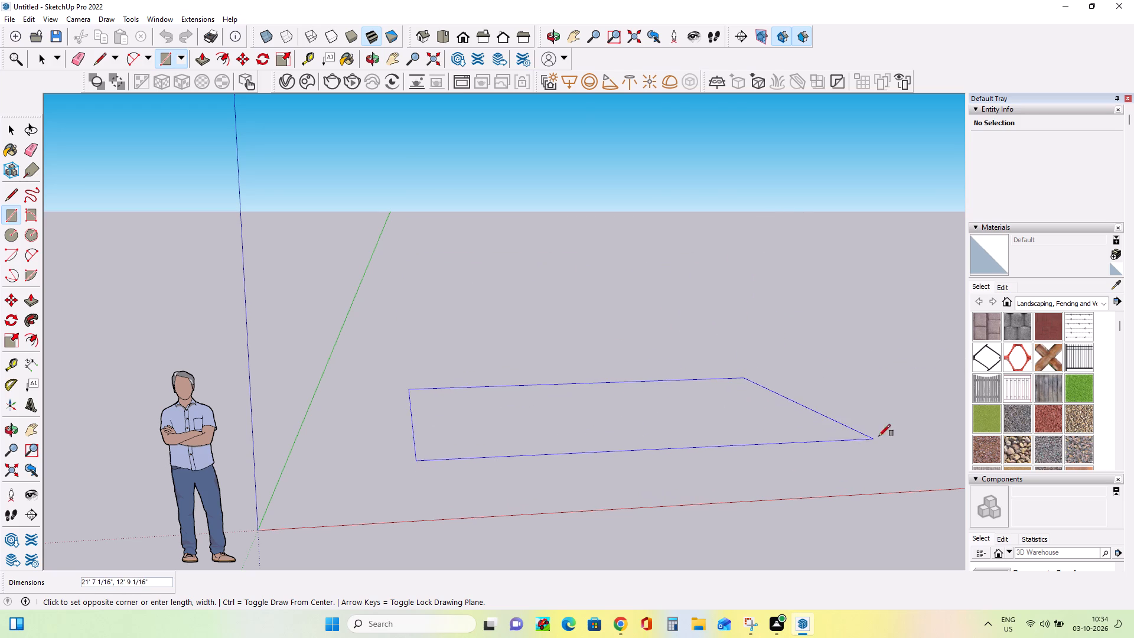
{"action": "left_click", "coordinate": [923, 445]}
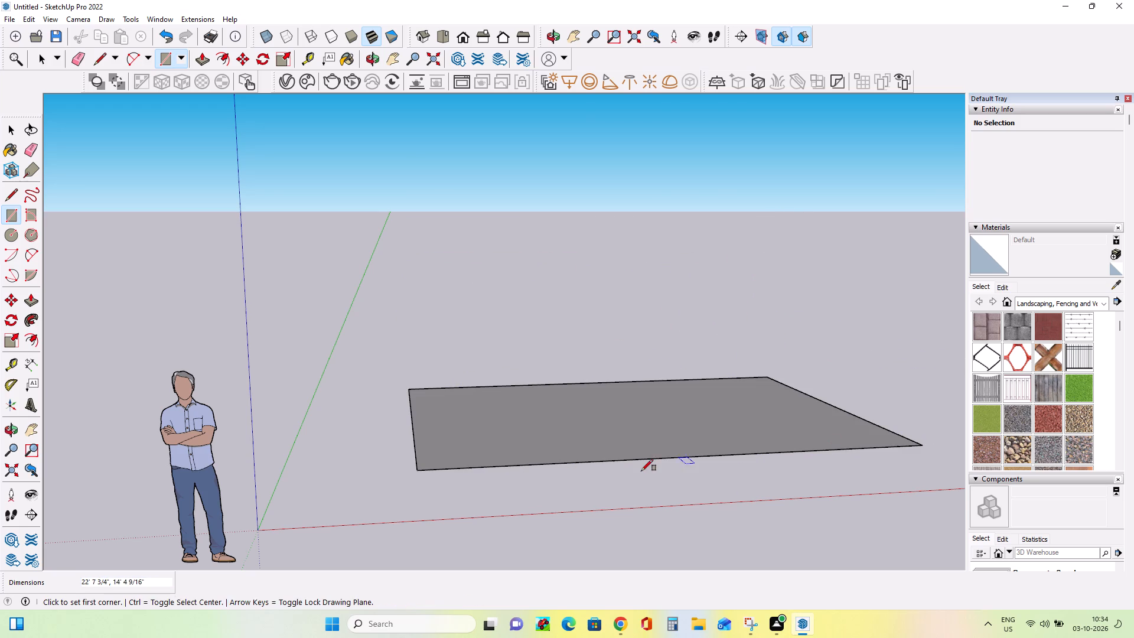
Examine the ground rectangle and its placement relative to the axes and the standing figure from several angles.
{"action": "middle_click_drag", "start_coordinate": [641, 471], "coordinate": [552, 488]}
{"action": "scroll", "coordinate": [562, 493], "scroll_direction": "down", "scroll_amount": 7}
{"action": "middle_click_drag", "start_coordinate": [571, 491], "coordinate": [651, 479]}
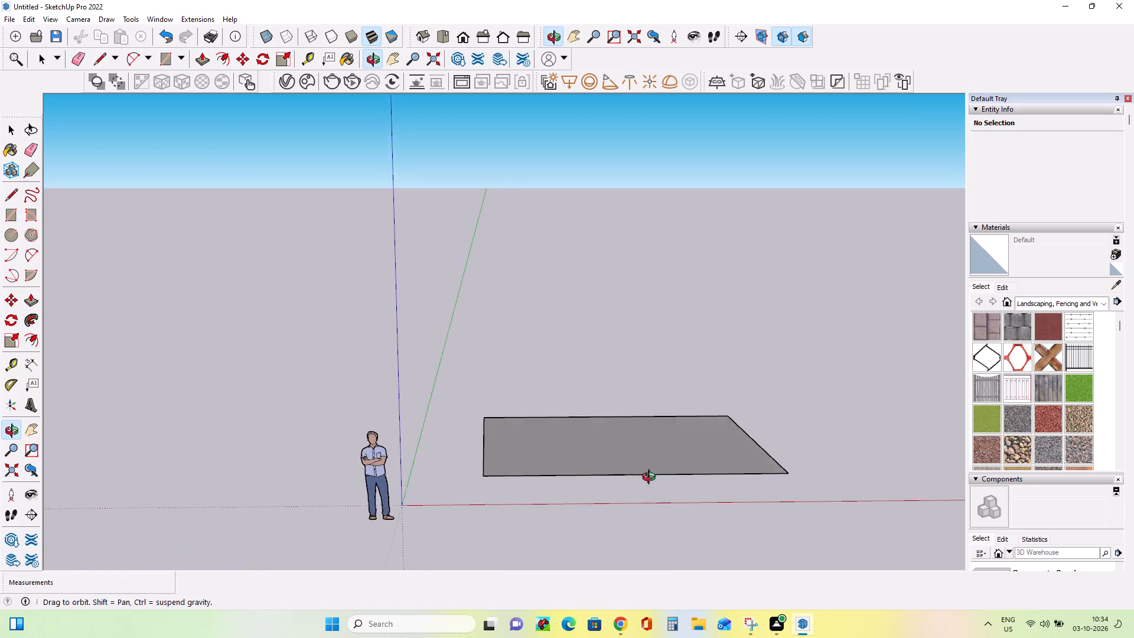
{"action": "middle_click_drag", "start_coordinate": [651, 479], "coordinate": [658, 476]}
{"action": "scroll", "coordinate": [566, 487], "scroll_direction": "up", "scroll_amount": 9}
{"action": "scroll", "coordinate": [615, 481], "scroll_direction": "down", "scroll_amount": 4}
{"action": "scroll", "coordinate": [567, 484], "scroll_direction": "down", "scroll_amount": 4}
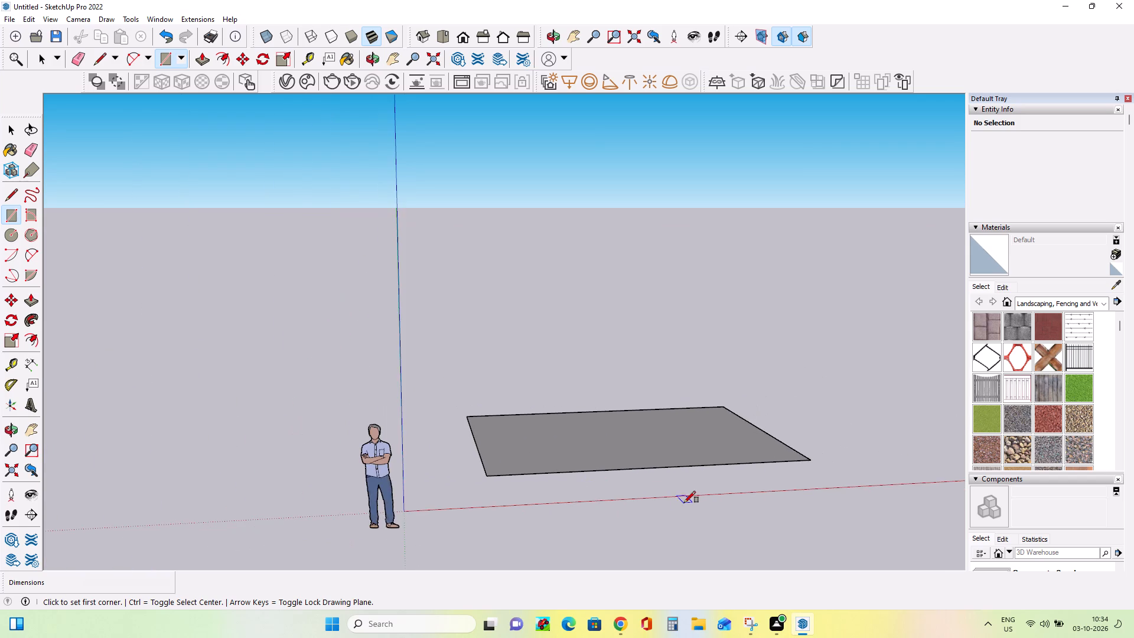
{"action": "middle_click_drag", "start_coordinate": [684, 503], "coordinate": [630, 519]}
{"action": "middle_click", "coordinate": [630, 519]}
{"action": "scroll", "coordinate": [659, 513], "scroll_direction": "up", "scroll_amount": 5}
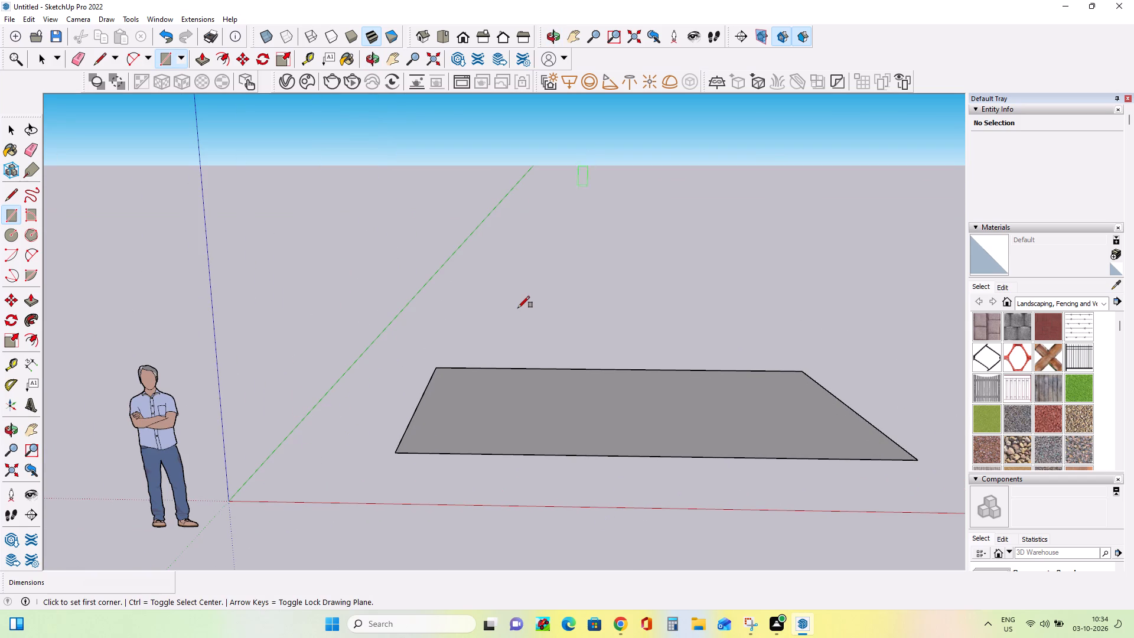
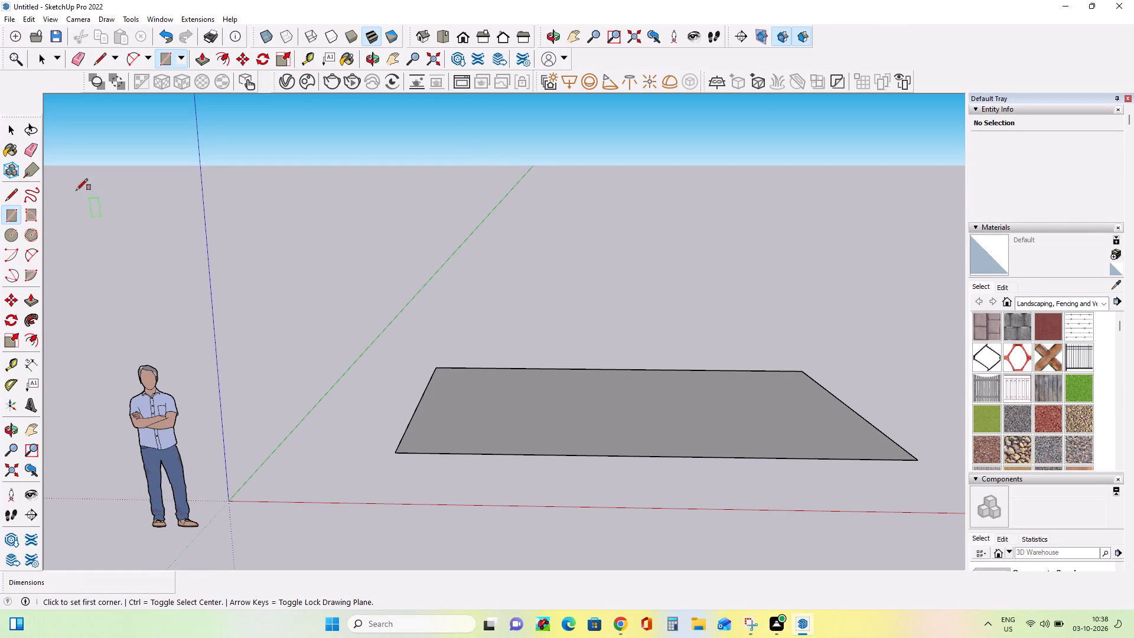
Import the desktop image "Classical Multi-Storey Commercial and Residential Building Elevation Design" and place it small, far behind the ground rectangle.
{"action": "left_click", "coordinate": [11, 19]}
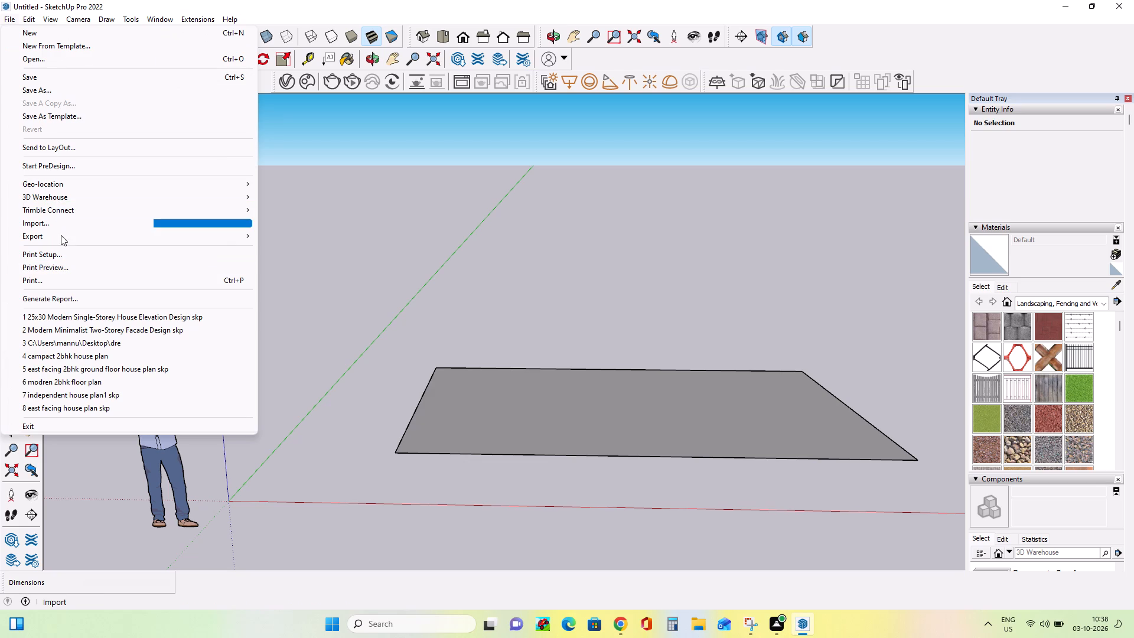
{"action": "left_click", "coordinate": [63, 221]}
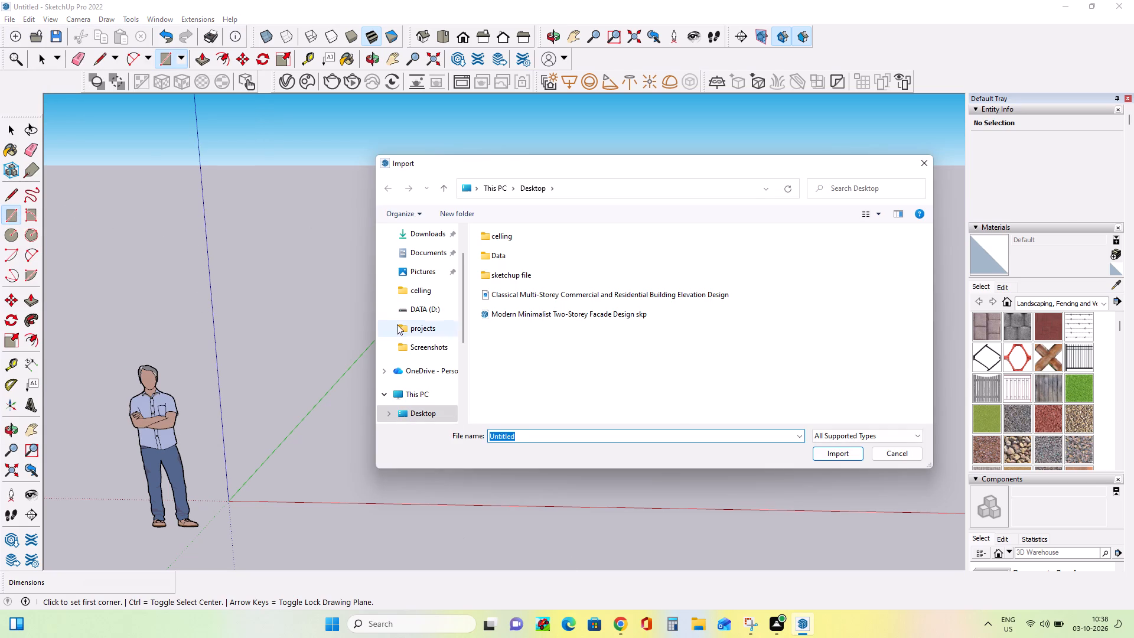
{"action": "scroll", "coordinate": [449, 285], "scroll_direction": "up", "scroll_amount": 3}
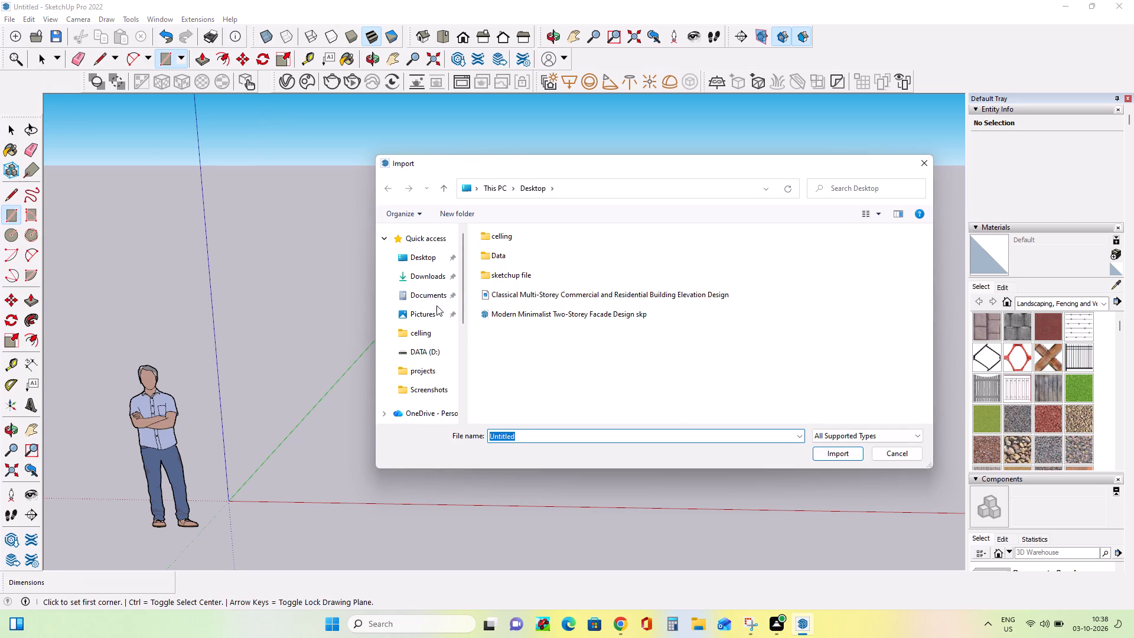
{"action": "left_click", "coordinate": [428, 254]}
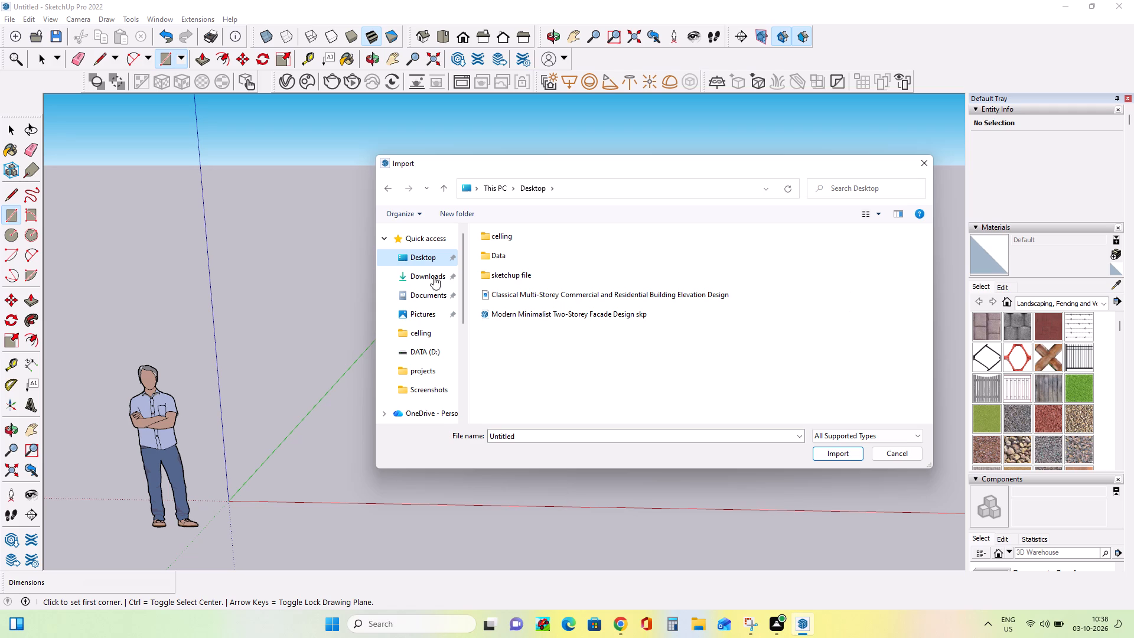
{"action": "left_click", "coordinate": [526, 295]}
{"action": "left_click", "coordinate": [835, 496]}
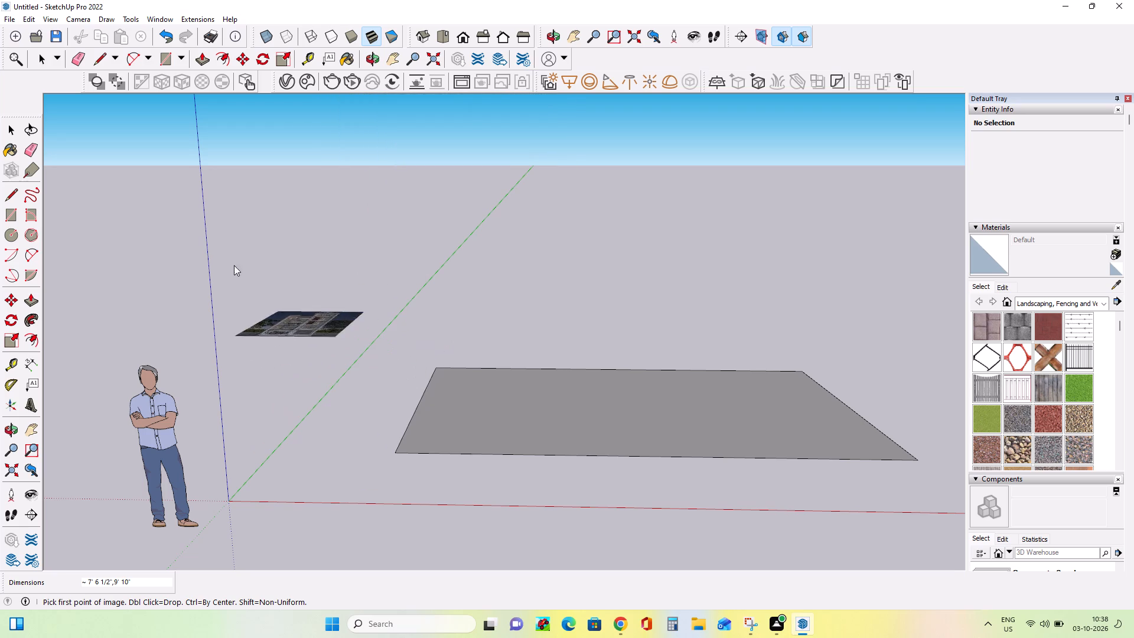
{"action": "left_click_drag", "start_coordinate": [285, 194], "coordinate": [291, 190]}
{"action": "left_click", "coordinate": [291, 190]}
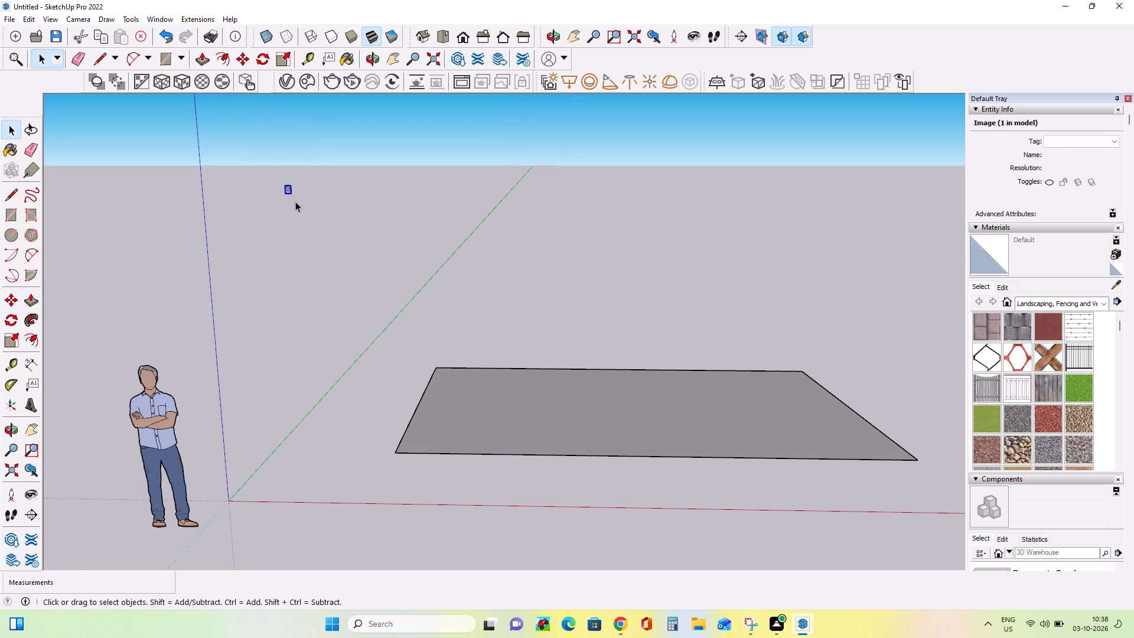
{"action": "key", "text": "Return"}
{"action": "key", "text": "Return"}
{"action": "key", "text": "Return"}
{"action": "key", "text": "Return"}
{"action": "key", "text": "Return"}
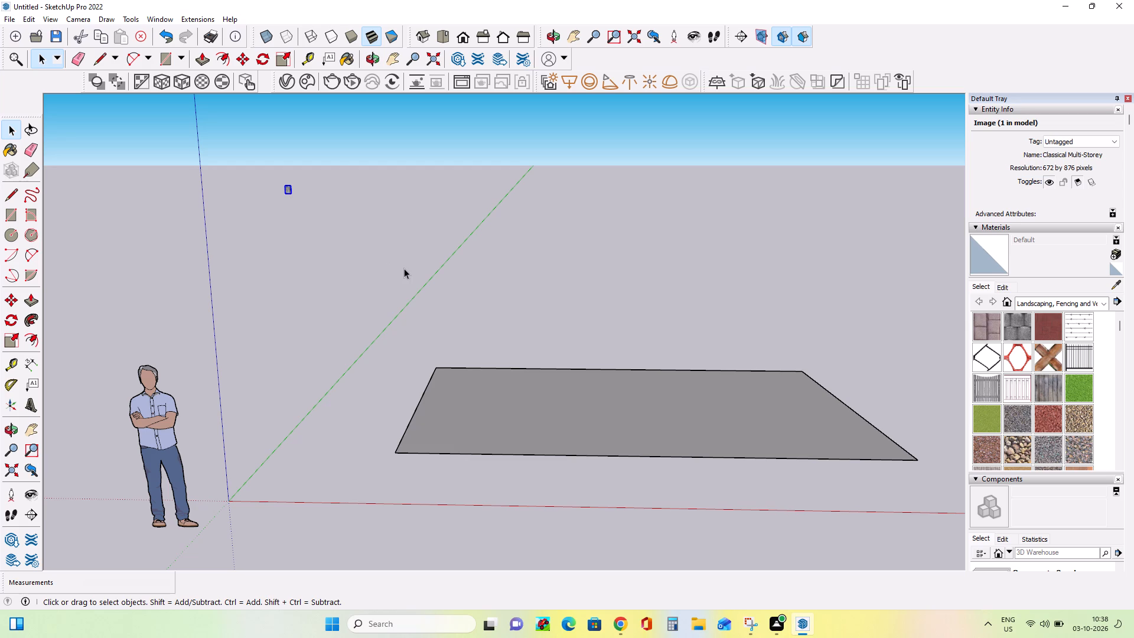
Move the imported building image from the far background toward the ground rectangle's corner nearest the standing figure.
{"action": "left_click", "coordinate": [14, 300]}
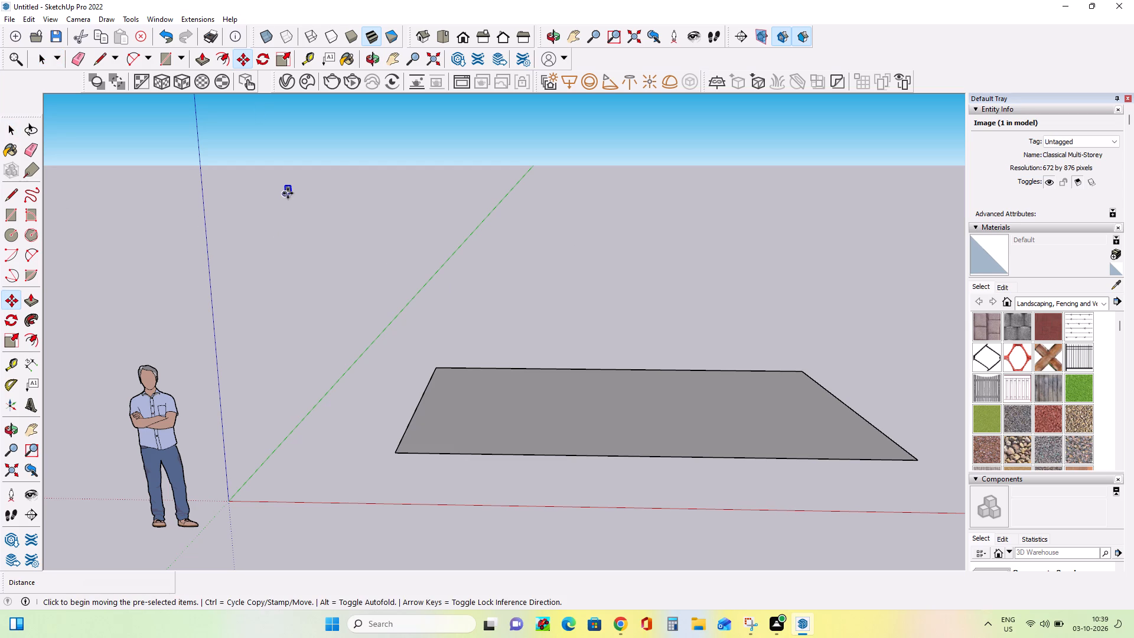
{"action": "left_click", "coordinate": [287, 193]}
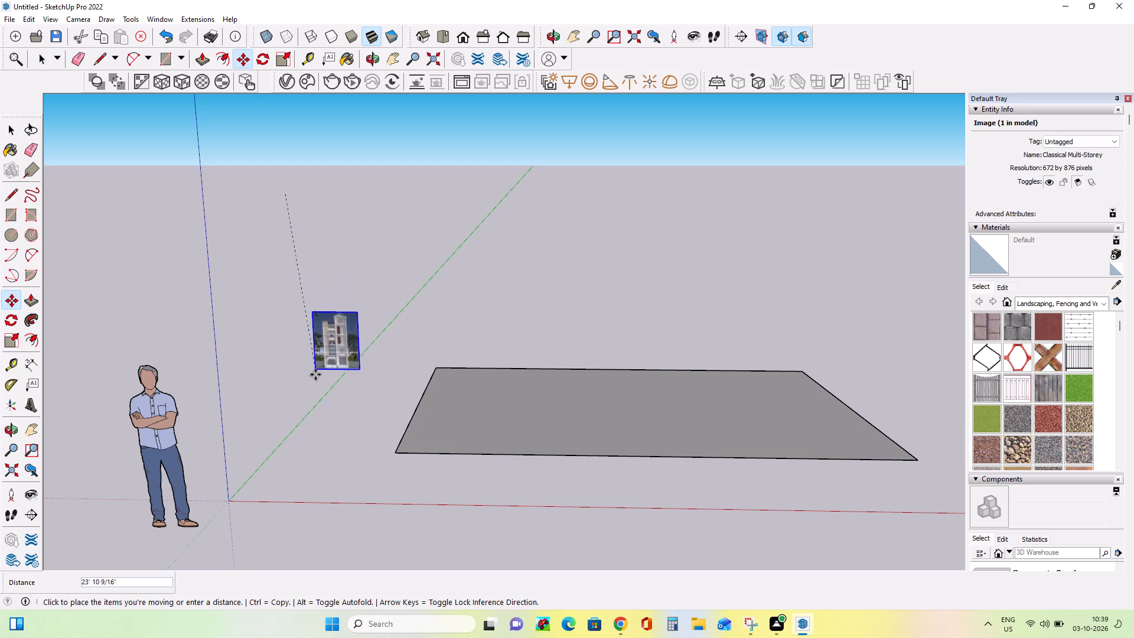
{"action": "left_click", "coordinate": [316, 384]}
{"action": "scroll", "coordinate": [379, 408], "scroll_direction": "up", "scroll_amount": 3}
{"action": "scroll", "coordinate": [380, 407], "scroll_direction": "down", "scroll_amount": 5}
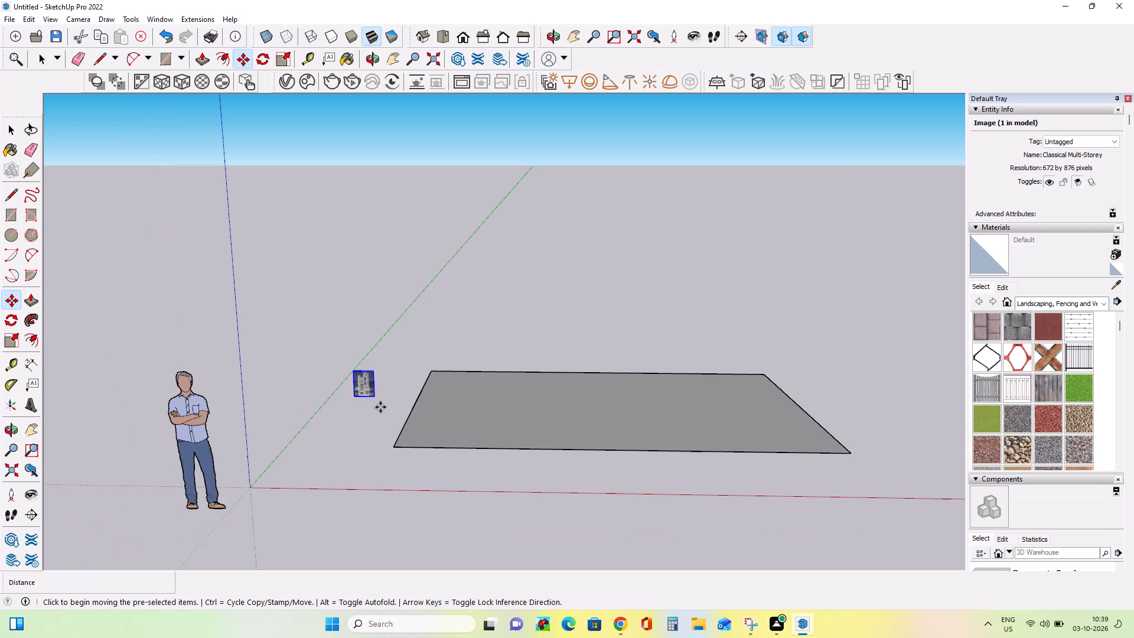
{"action": "scroll", "coordinate": [380, 405], "scroll_direction": "up", "scroll_amount": 3}
{"action": "scroll", "coordinate": [380, 405], "scroll_direction": "down", "scroll_amount": 2}
{"action": "left_click", "coordinate": [374, 393]}
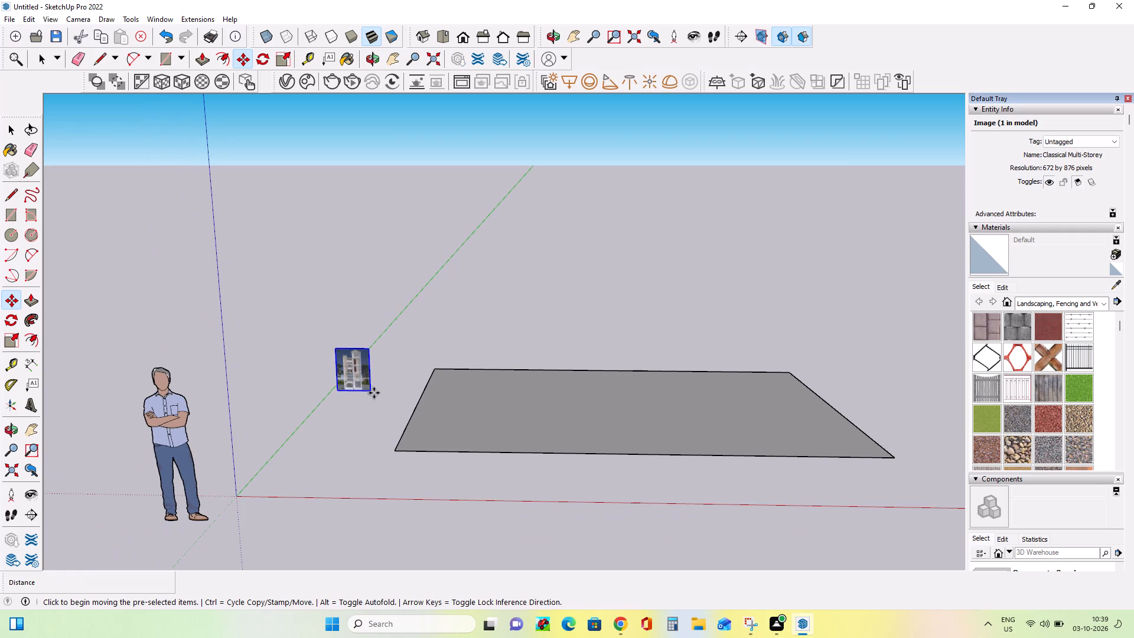
{"action": "double_click", "coordinate": [379, 433]}
{"action": "middle_click_drag", "start_coordinate": [454, 447], "coordinate": [504, 425]}
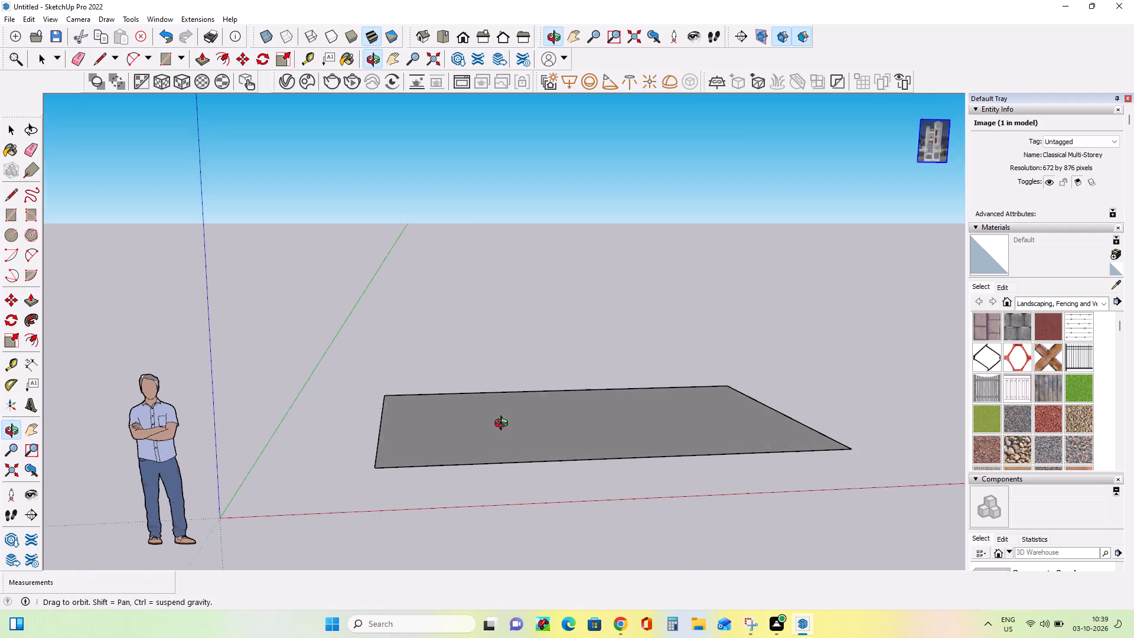
{"action": "middle_click_drag", "start_coordinate": [504, 425], "coordinate": [469, 428]}
{"action": "left_click", "coordinate": [514, 199]}
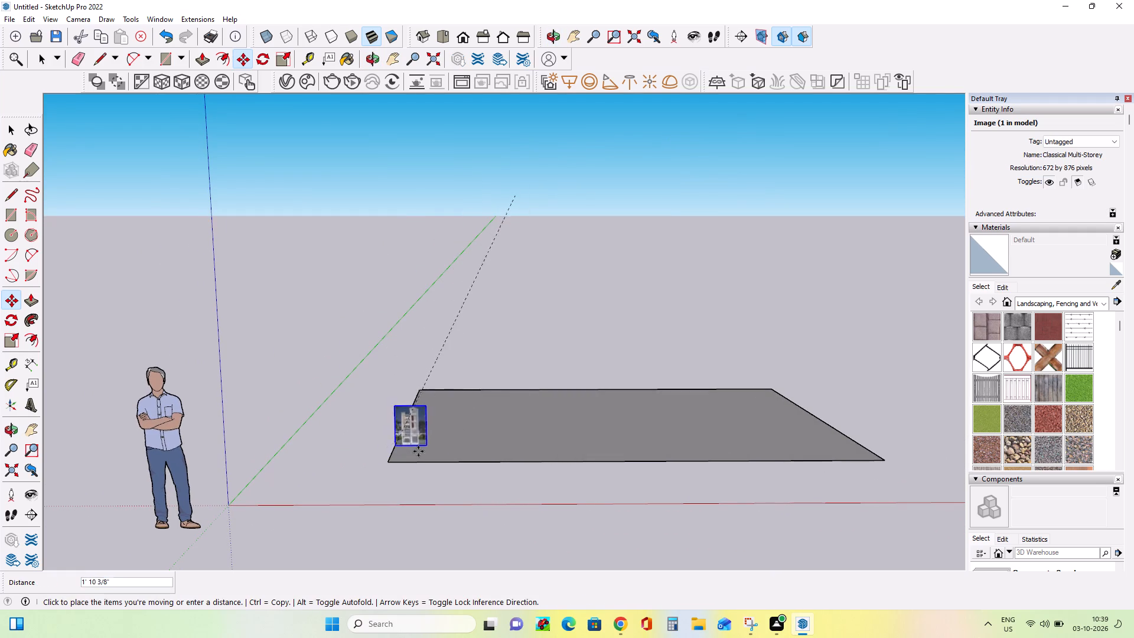
{"action": "double_click", "coordinate": [429, 468]}
{"action": "middle_click_drag", "start_coordinate": [437, 464], "coordinate": [493, 433]}
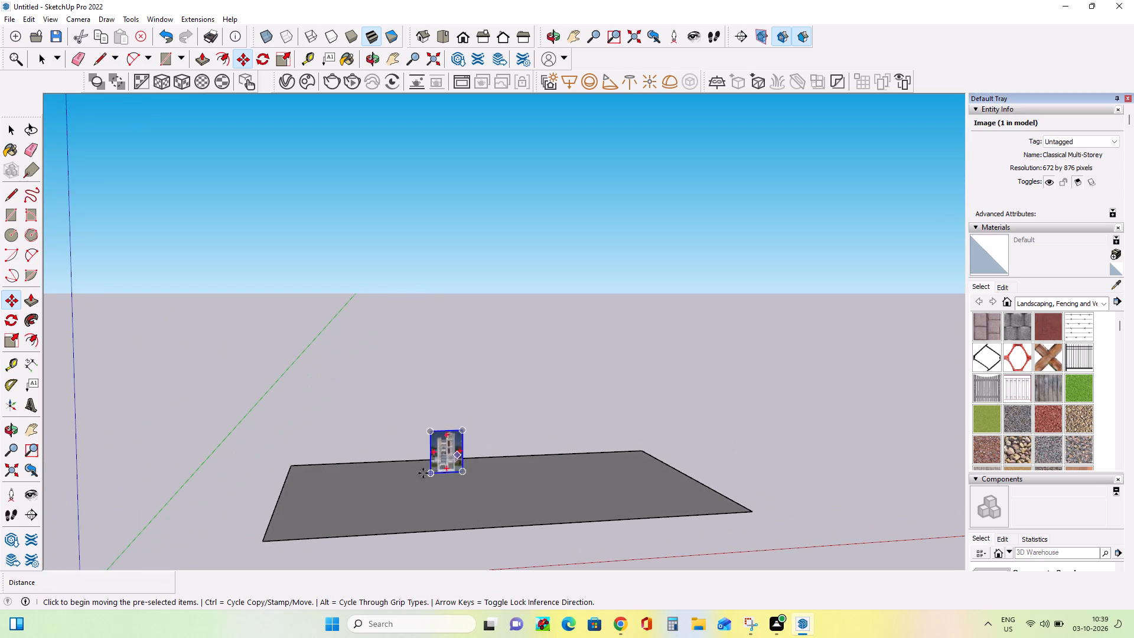
{"action": "left_click", "coordinate": [440, 475]}
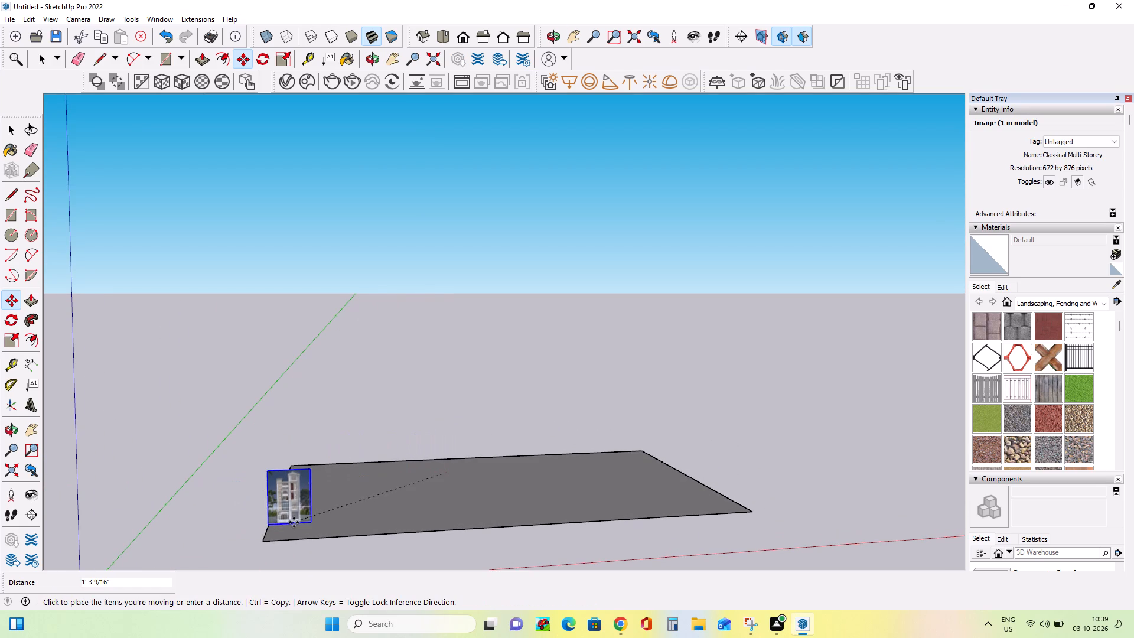
{"action": "double_click", "coordinate": [294, 522]}
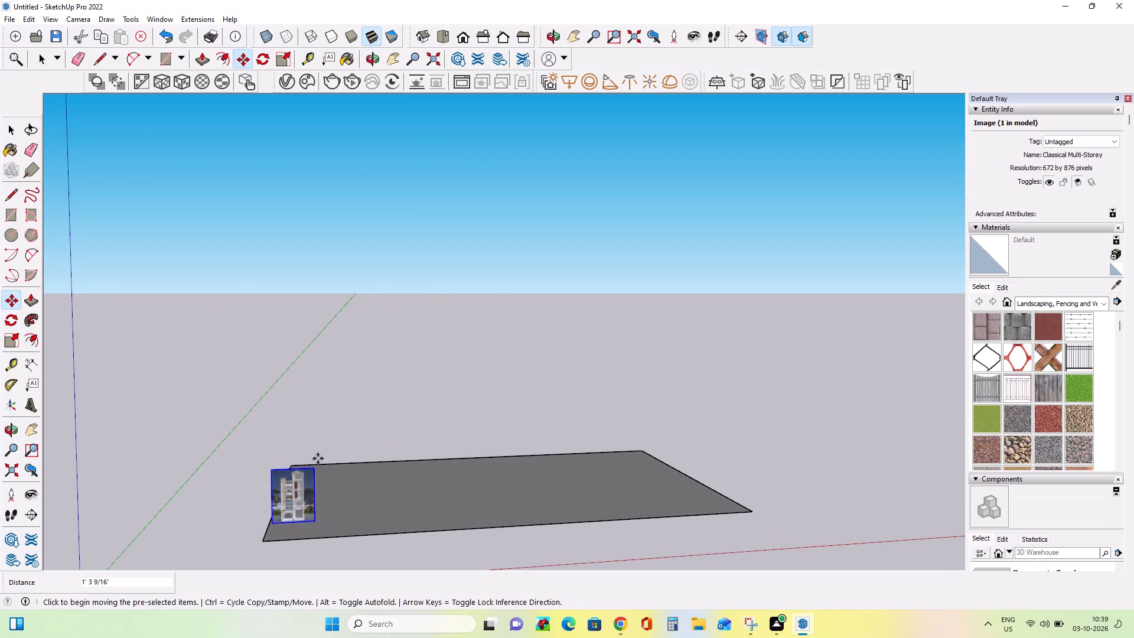
Reposition the building image so its lower corner sits on the middle of the ground rectangle's front edge.
{"action": "left_click", "coordinate": [31, 432]}
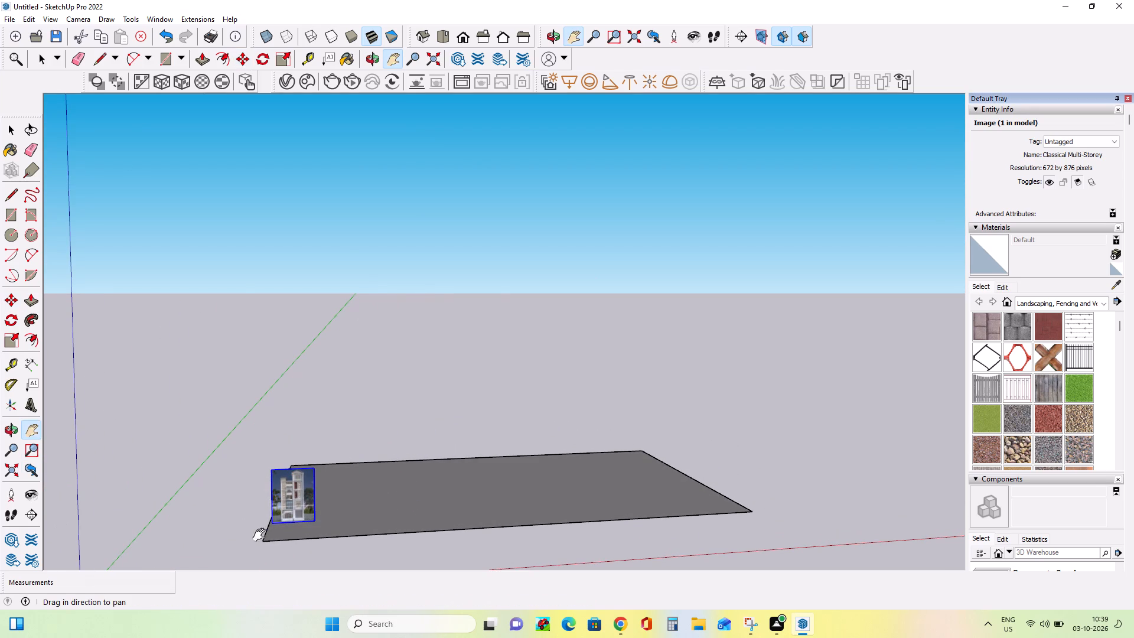
{"action": "left_click_drag", "start_coordinate": [266, 537], "coordinate": [302, 493]}
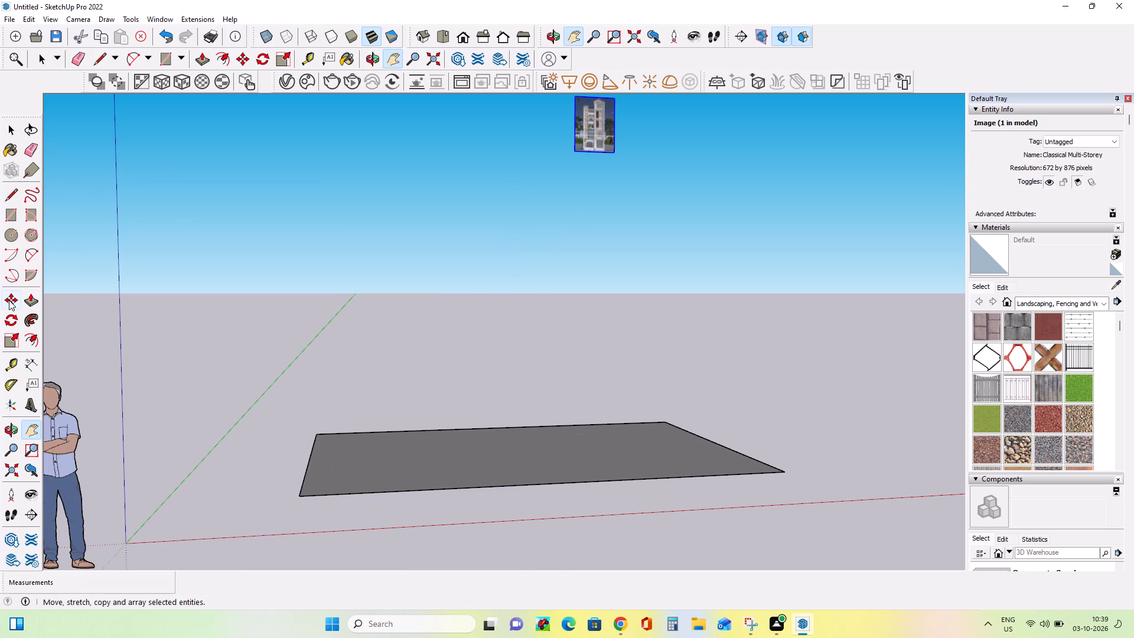
{"action": "left_click", "coordinate": [9, 300]}
{"action": "left_click", "coordinate": [576, 149]}
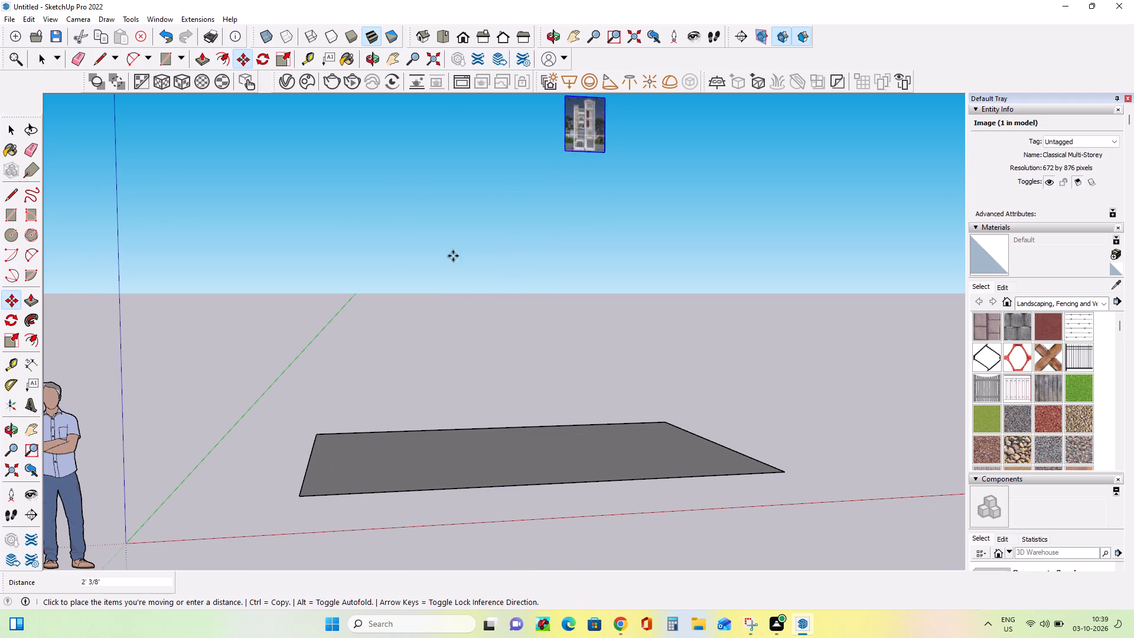
{"action": "triple_click", "coordinate": [275, 491]}
{"action": "middle_click_drag", "start_coordinate": [366, 497], "coordinate": [359, 392]}
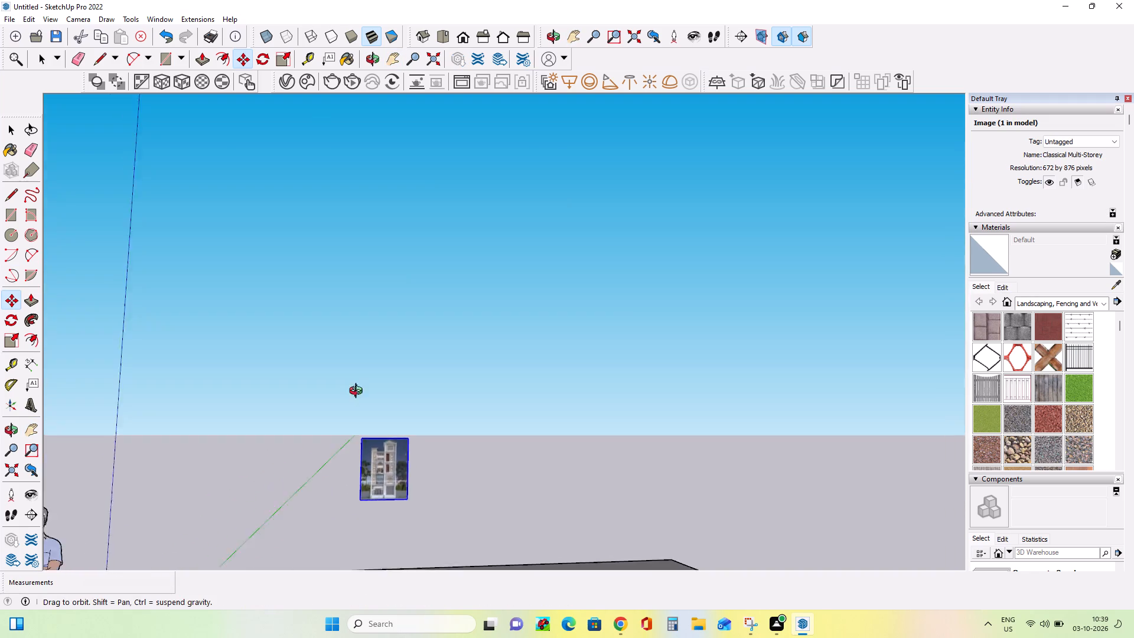
{"action": "middle_click_drag", "start_coordinate": [359, 392], "coordinate": [334, 473]}
{"action": "scroll", "coordinate": [334, 467], "scroll_direction": "down", "scroll_amount": 9}
{"action": "double_click", "coordinate": [447, 519]}
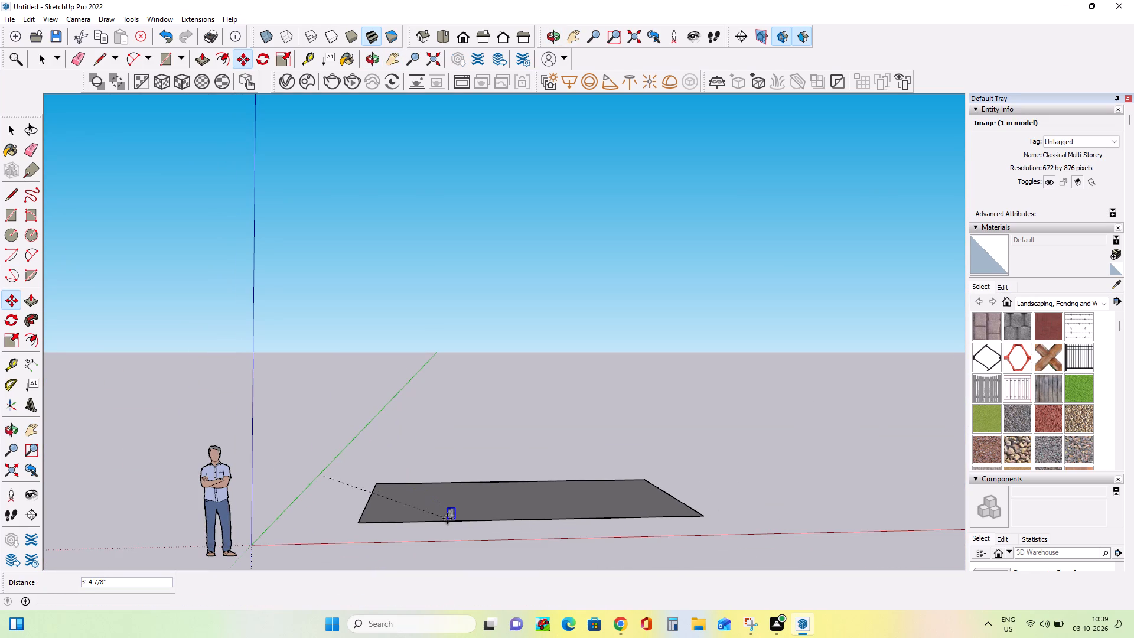
{"action": "scroll", "coordinate": [471, 540], "scroll_direction": "up", "scroll_amount": 6}
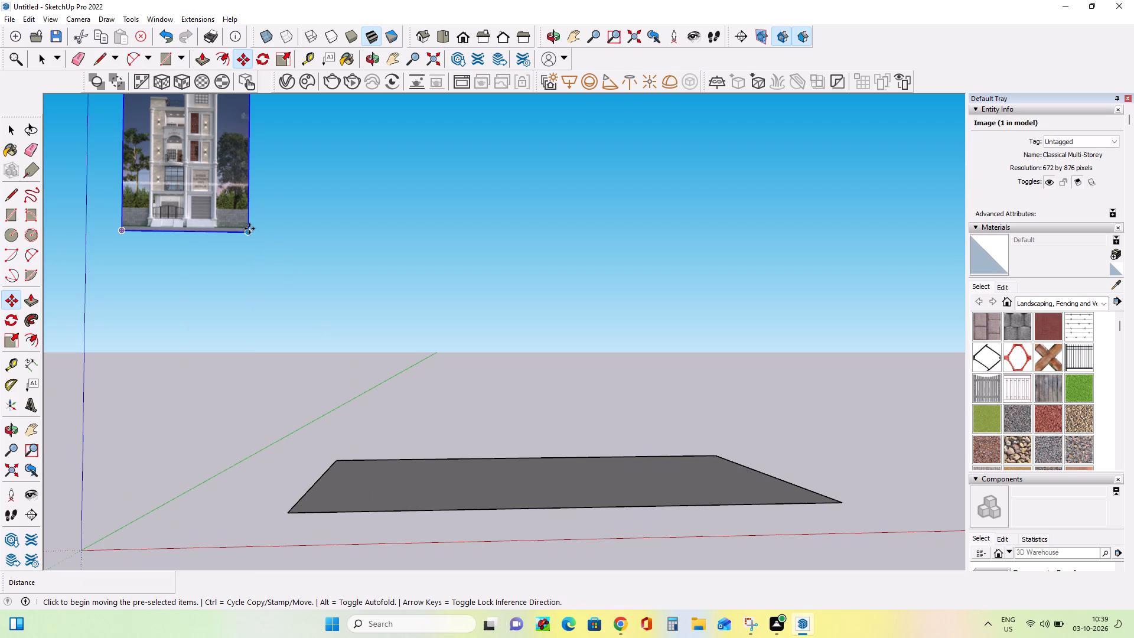
{"action": "left_click", "coordinate": [249, 229]}
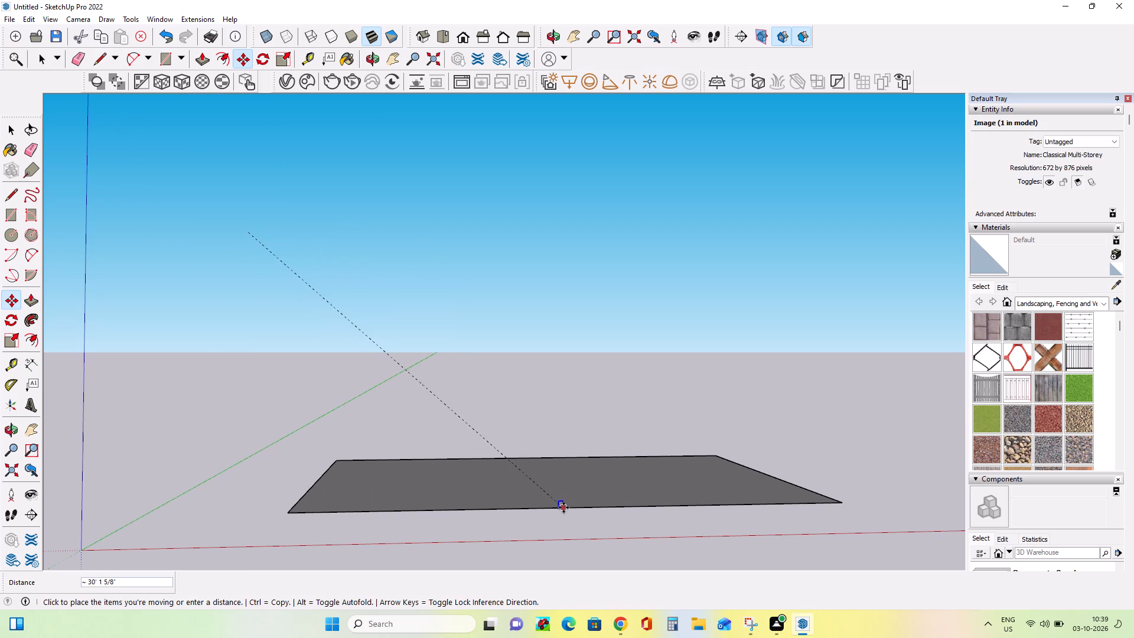
{"action": "left_click", "coordinate": [563, 507]}
Move the building image about 11' 1" along the red axis past the rectangle's front corner, and raise it about 1' 8".
{"action": "scroll", "coordinate": [583, 535], "scroll_direction": "up", "scroll_amount": 12}
{"action": "scroll", "coordinate": [583, 512], "scroll_direction": "down", "scroll_amount": 7}
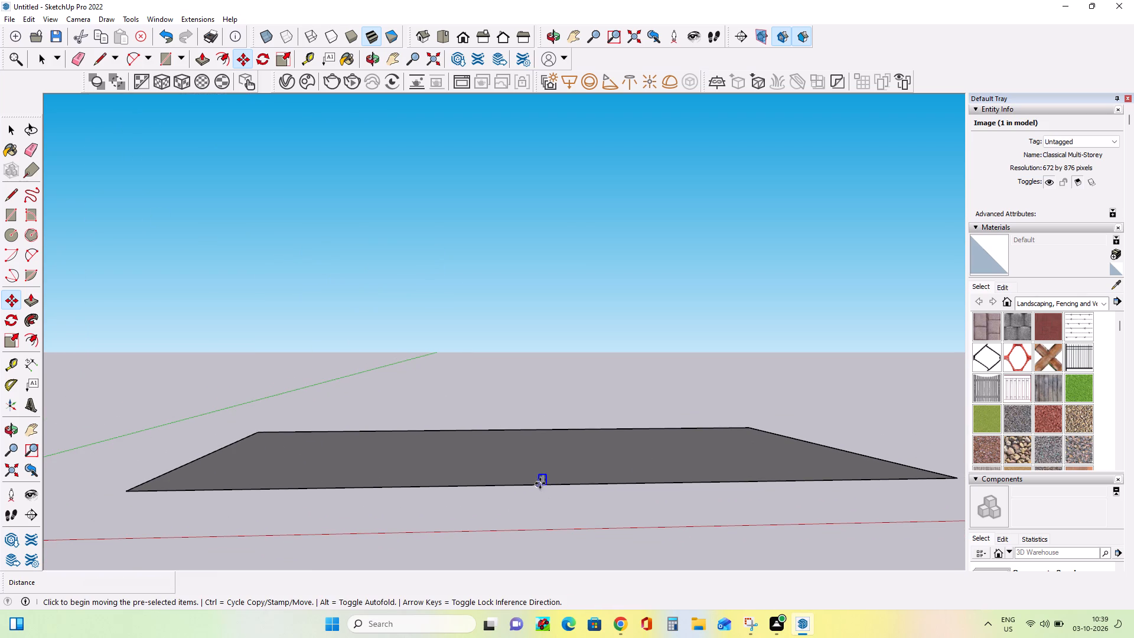
{"action": "left_click", "coordinate": [540, 483]}
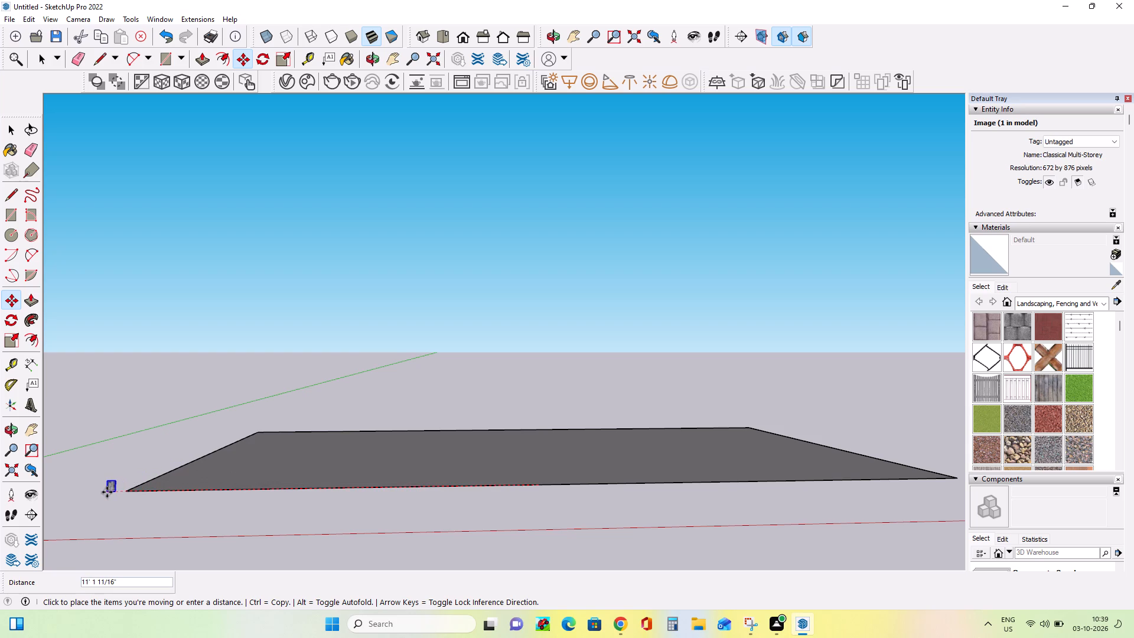
{"action": "left_click", "coordinate": [107, 492]}
{"action": "scroll", "coordinate": [105, 513], "scroll_direction": "up", "scroll_amount": 8}
{"action": "scroll", "coordinate": [131, 513], "scroll_direction": "down", "scroll_amount": 5}
{"action": "middle_click_drag", "start_coordinate": [158, 521], "coordinate": [168, 526]}
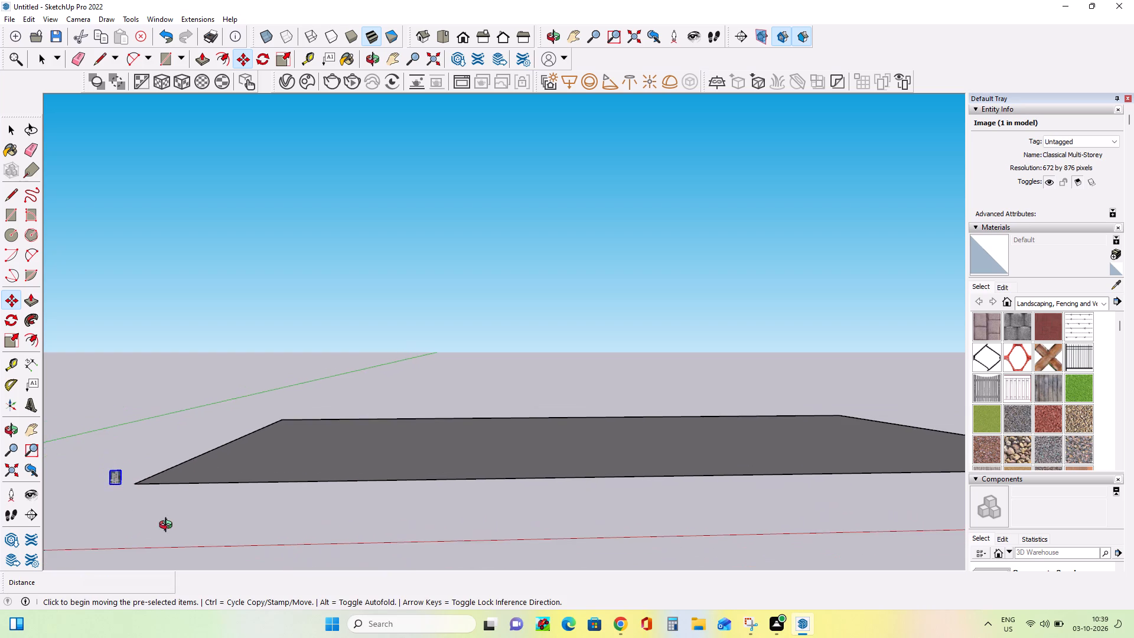
{"action": "middle_click_drag", "start_coordinate": [168, 526], "coordinate": [177, 534]}
{"action": "left_click", "coordinate": [128, 500]}
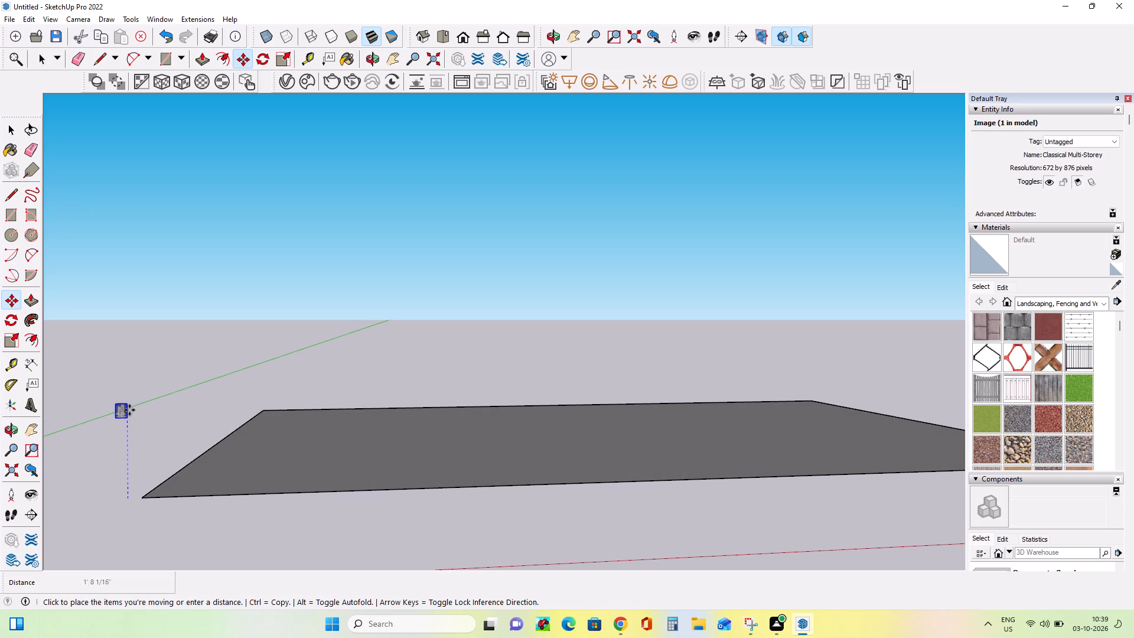
{"action": "double_click", "coordinate": [129, 410]}
{"action": "middle_click_drag", "start_coordinate": [158, 476], "coordinate": [168, 501]}
{"action": "scroll", "coordinate": [168, 501], "scroll_direction": "down", "scroll_amount": 1}
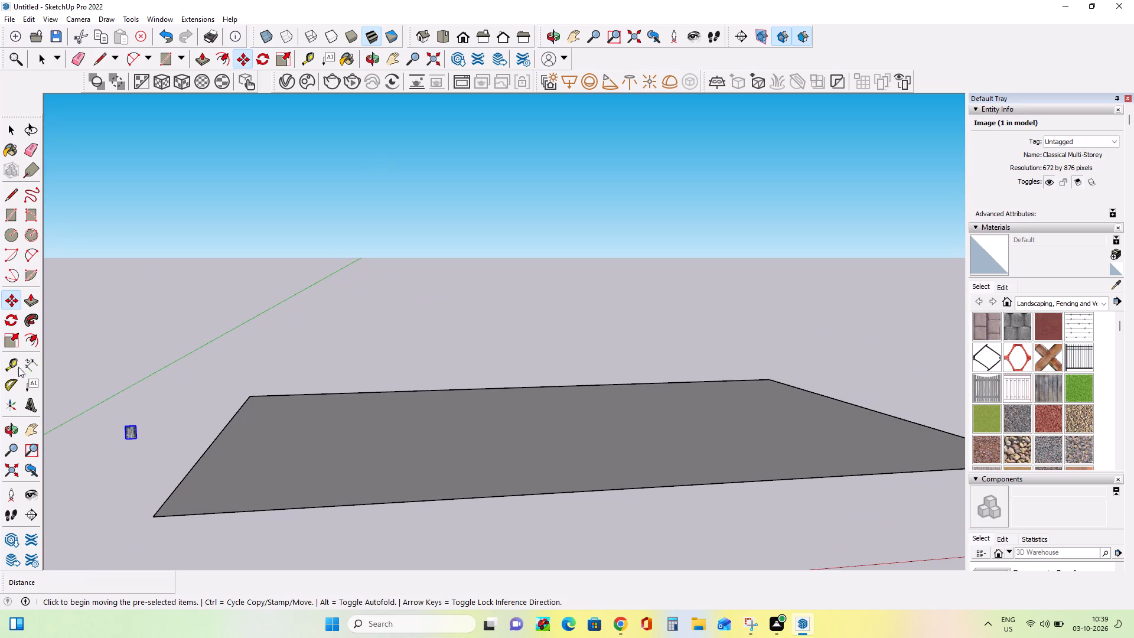
Scale the building image up in height, and stretch its width by a red scale of about 19.66.
{"action": "left_click", "coordinate": [15, 336]}
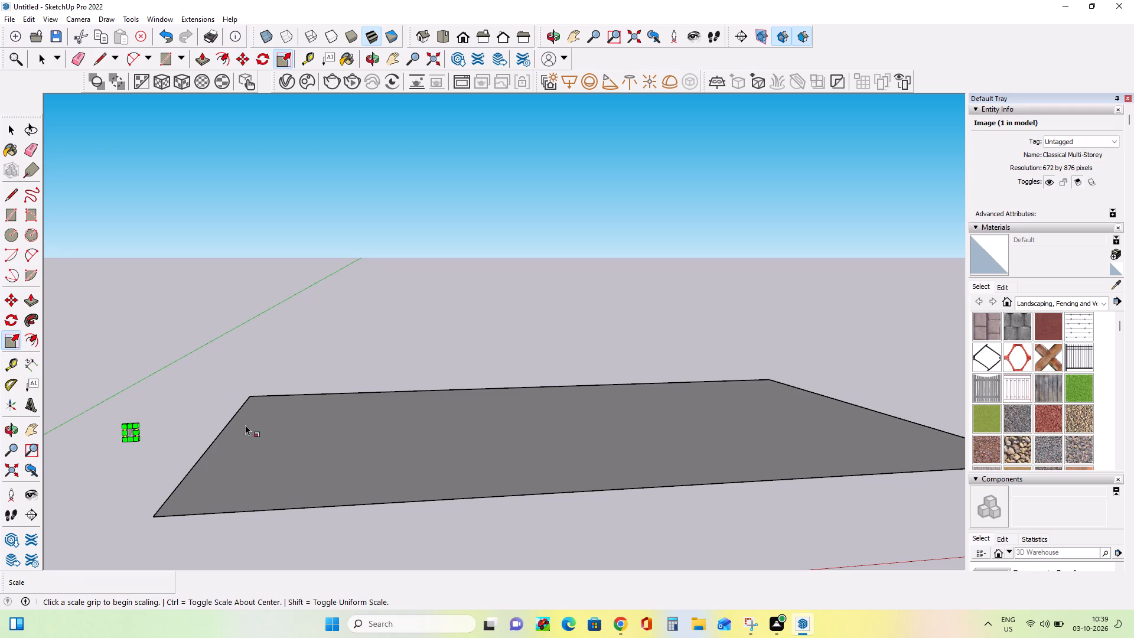
{"action": "left_click", "coordinate": [128, 421]}
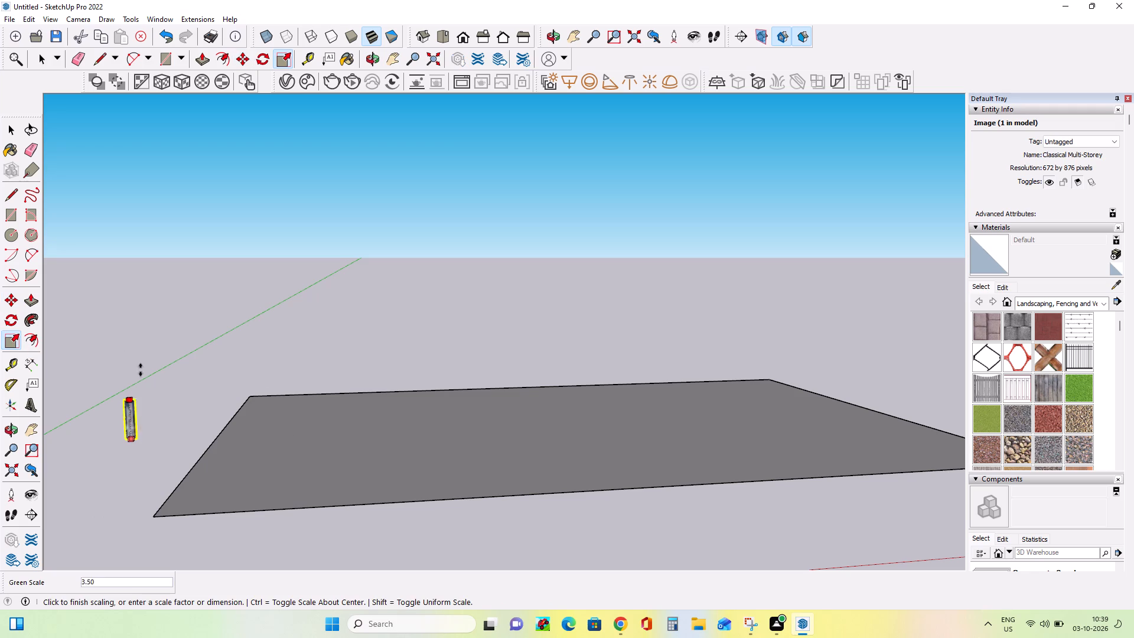
{"action": "left_click", "coordinate": [136, 191]}
{"action": "left_click", "coordinate": [129, 316]}
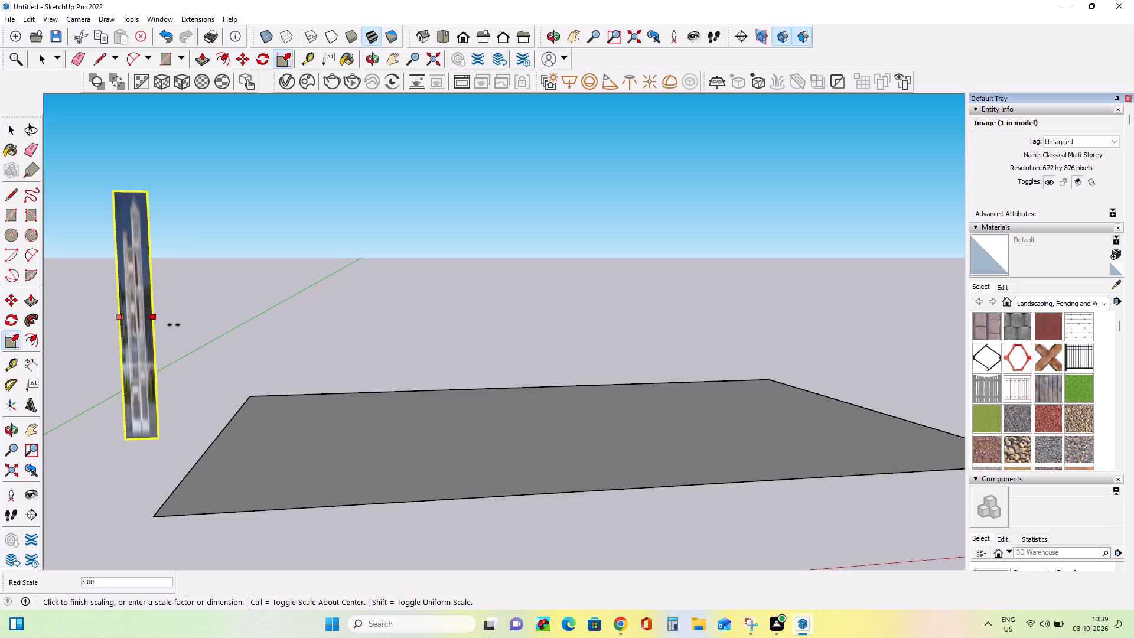
{"action": "left_click", "coordinate": [328, 334]}
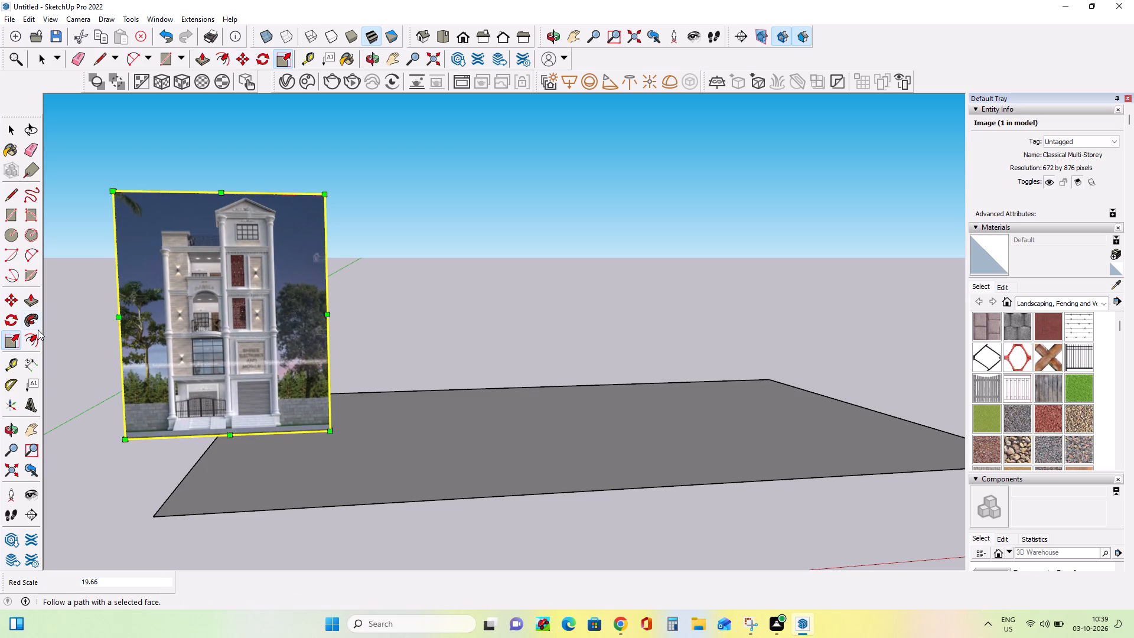
Widen the building image further by stretching its side edge away from the ground rectangle.
{"action": "scroll", "coordinate": [38, 330], "scroll_direction": "down", "scroll_amount": 6}
{"action": "scroll", "coordinate": [155, 347], "scroll_direction": "down", "scroll_amount": 2}
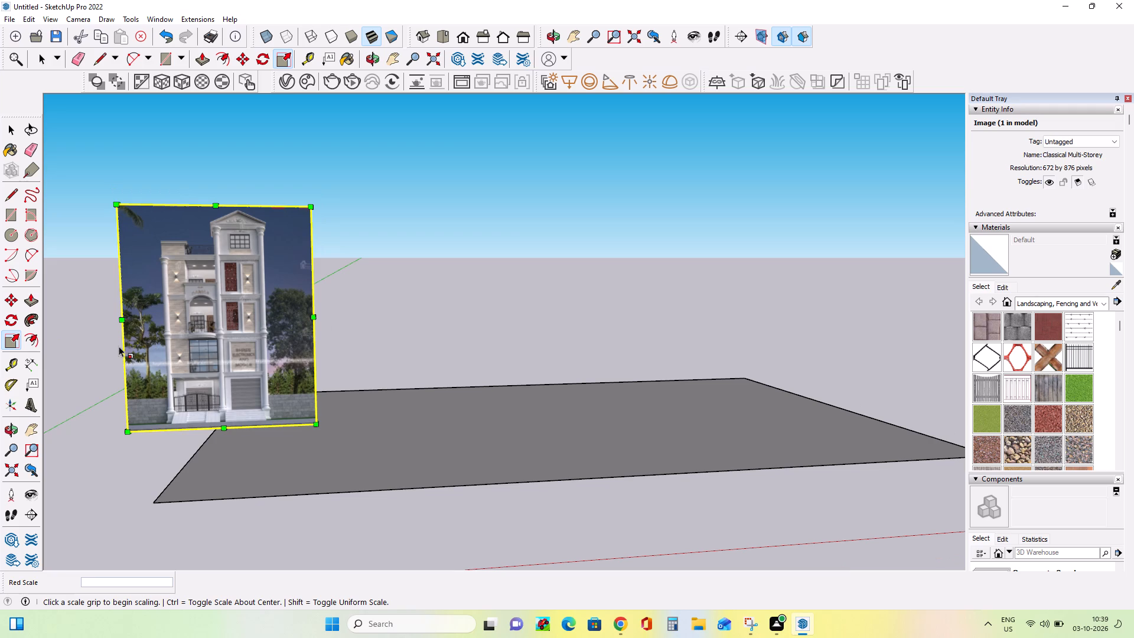
{"action": "left_click", "coordinate": [123, 318]}
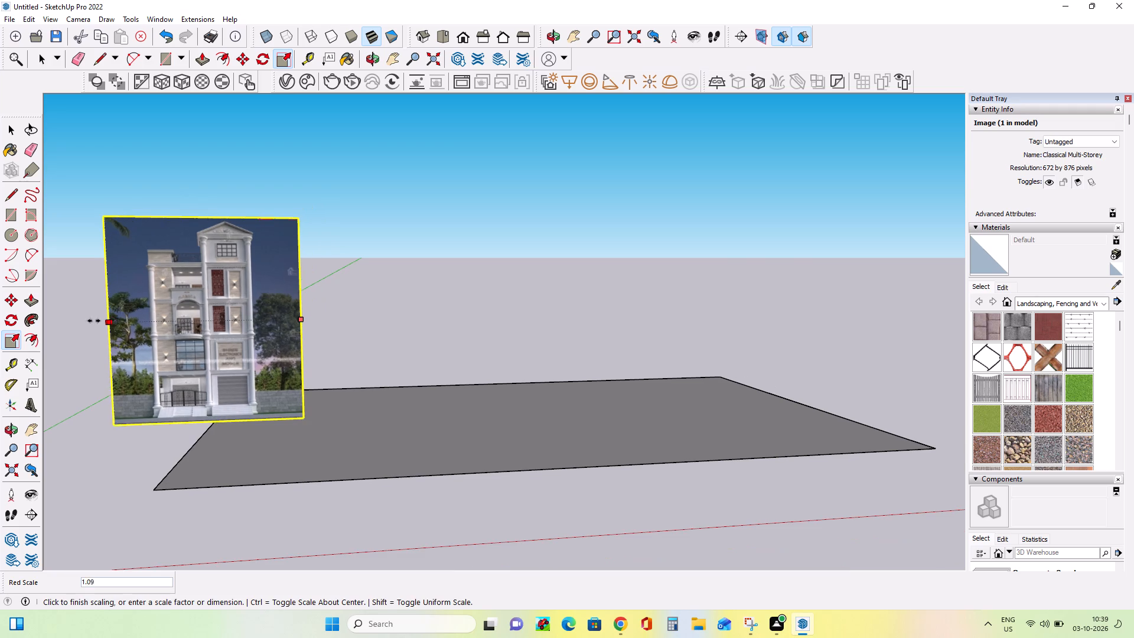
{"action": "left_click", "coordinate": [53, 347]}
{"action": "scroll", "coordinate": [417, 435], "scroll_direction": "down", "scroll_amount": 3}
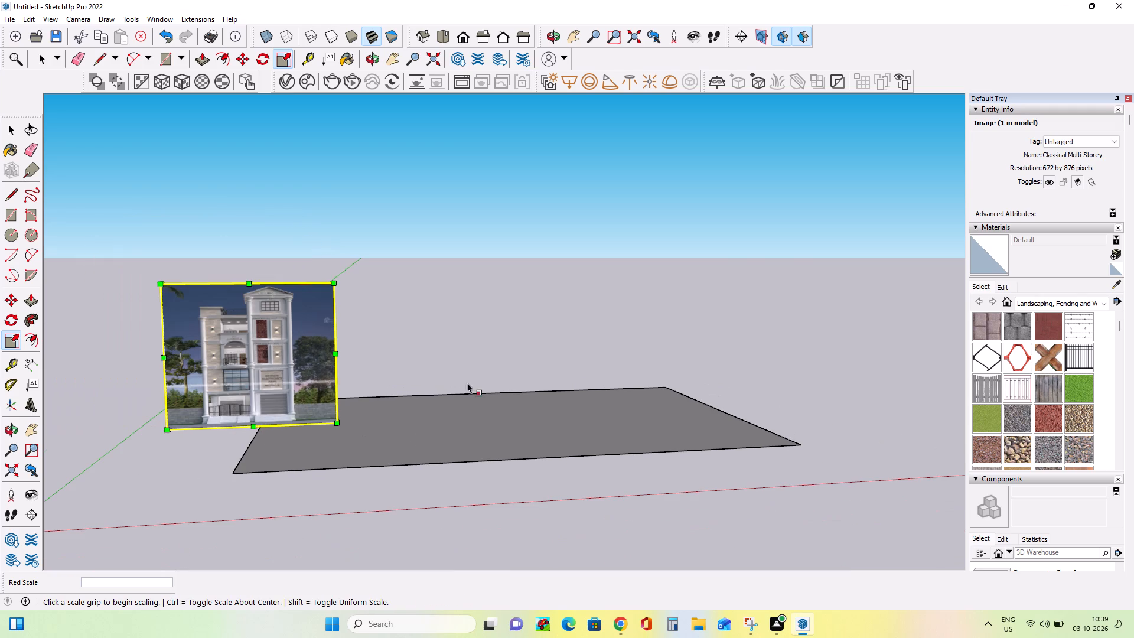
Move the building image by its lower corner away from the ground rectangle, placing it just beyond the rectangle's side edge.
{"action": "left_click", "coordinate": [7, 298]}
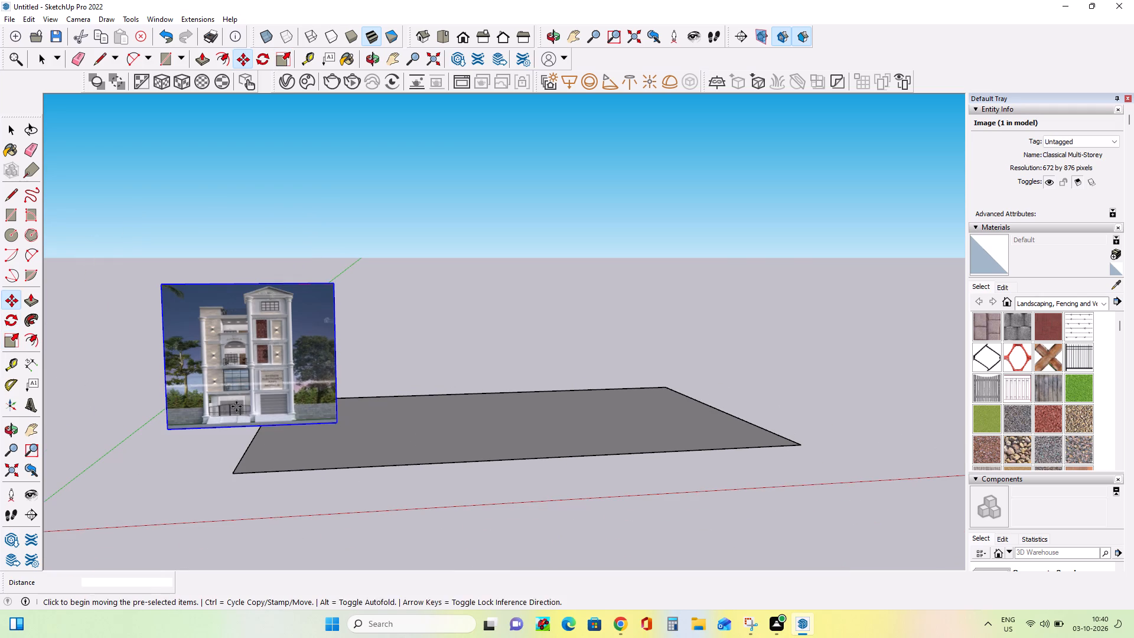
{"action": "left_click", "coordinate": [340, 426]}
{"action": "left_click", "coordinate": [247, 442]}
{"action": "scroll", "coordinate": [418, 447], "scroll_direction": "down", "scroll_amount": 3}
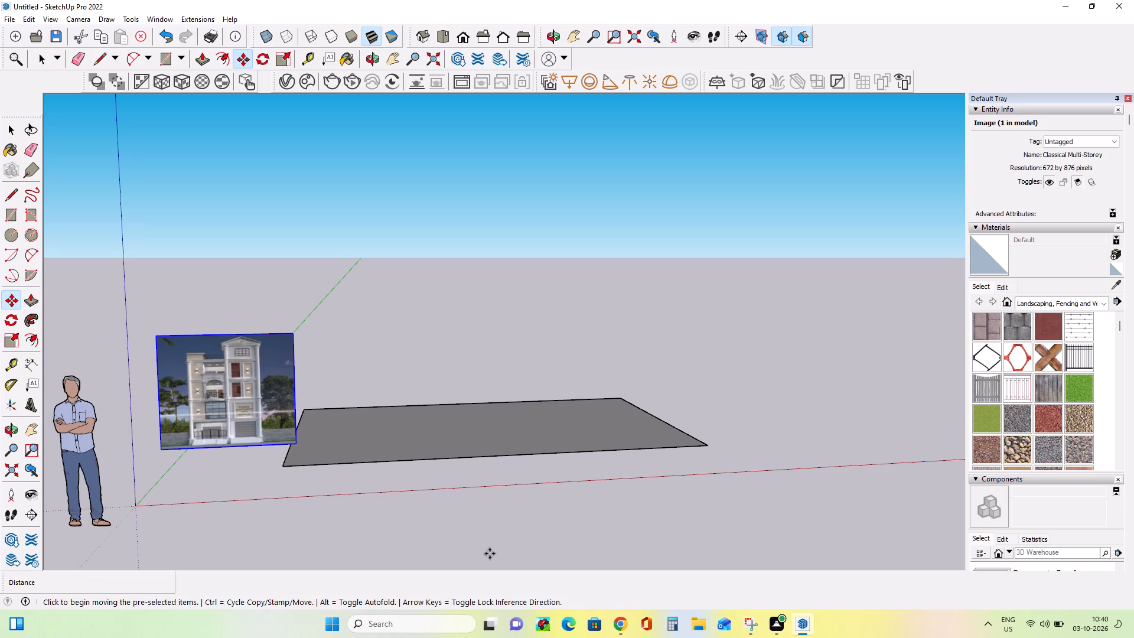
{"action": "scroll", "coordinate": [520, 445], "scroll_direction": "up", "scroll_amount": 3}
{"action": "scroll", "coordinate": [520, 445], "scroll_direction": "down", "scroll_amount": 2}
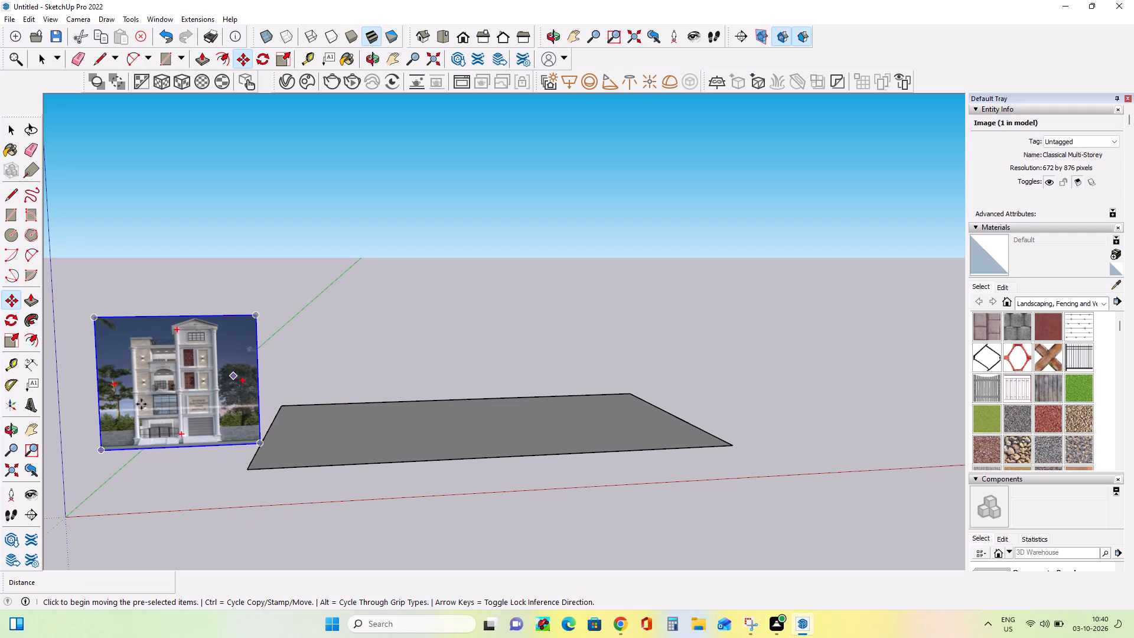
Examine the building image's facade up close and how its base sits beside the ground rectangle.
{"action": "left_click", "coordinate": [34, 431]}
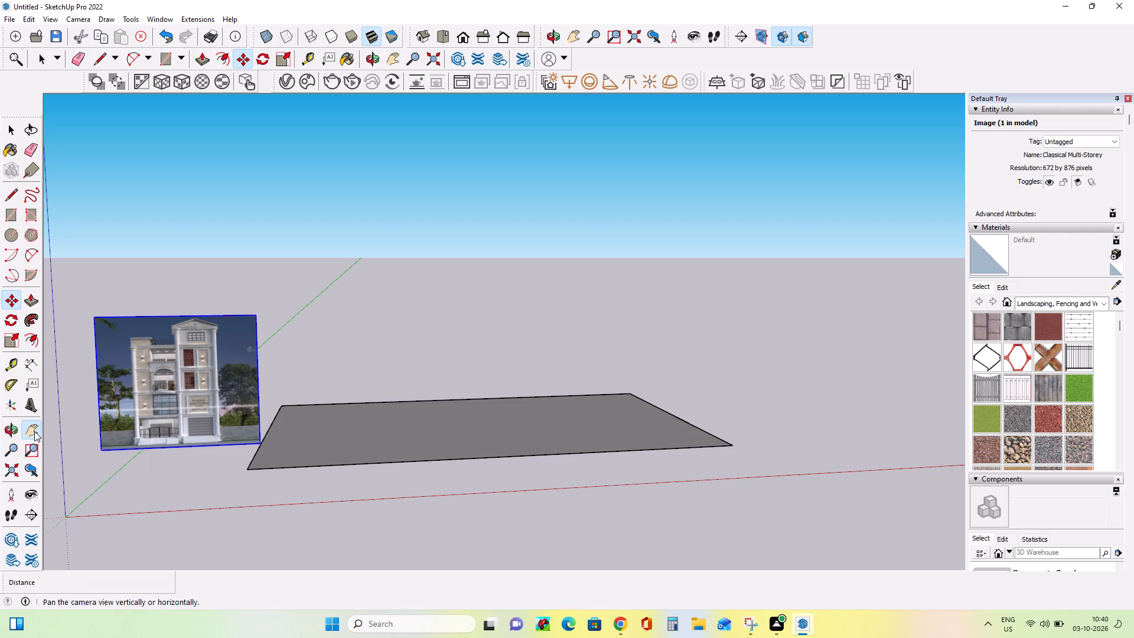
{"action": "left_click_drag", "start_coordinate": [432, 467], "coordinate": [484, 406]}
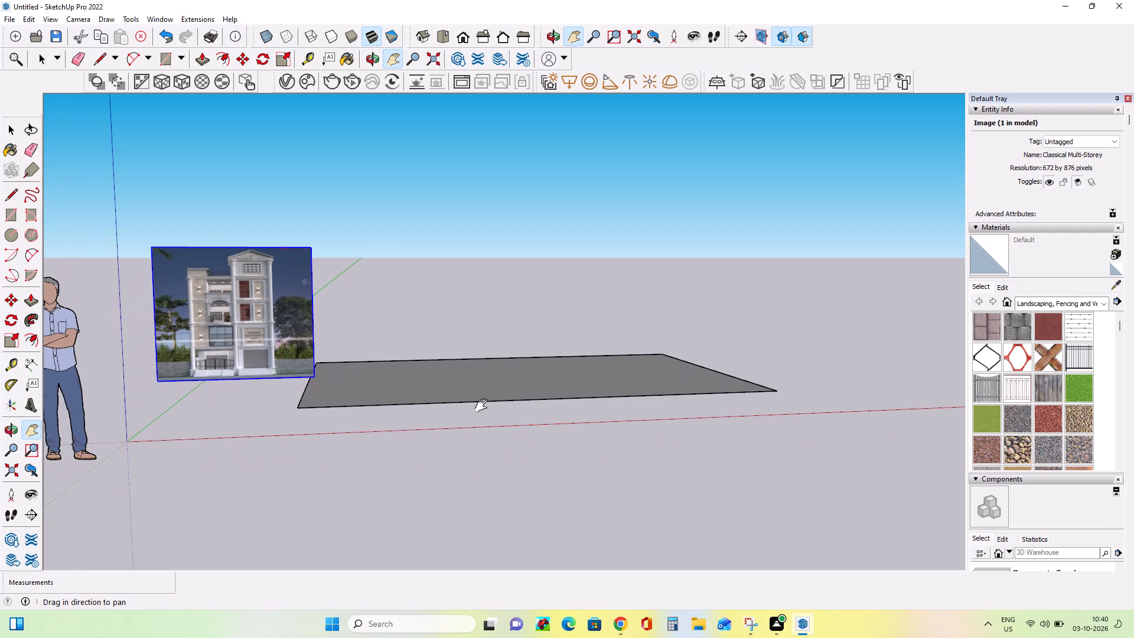
{"action": "scroll", "coordinate": [428, 414], "scroll_direction": "up", "scroll_amount": 2}
{"action": "middle_click_drag", "start_coordinate": [481, 444], "coordinate": [471, 462]}
{"action": "scroll", "coordinate": [344, 416], "scroll_direction": "up", "scroll_amount": 1}
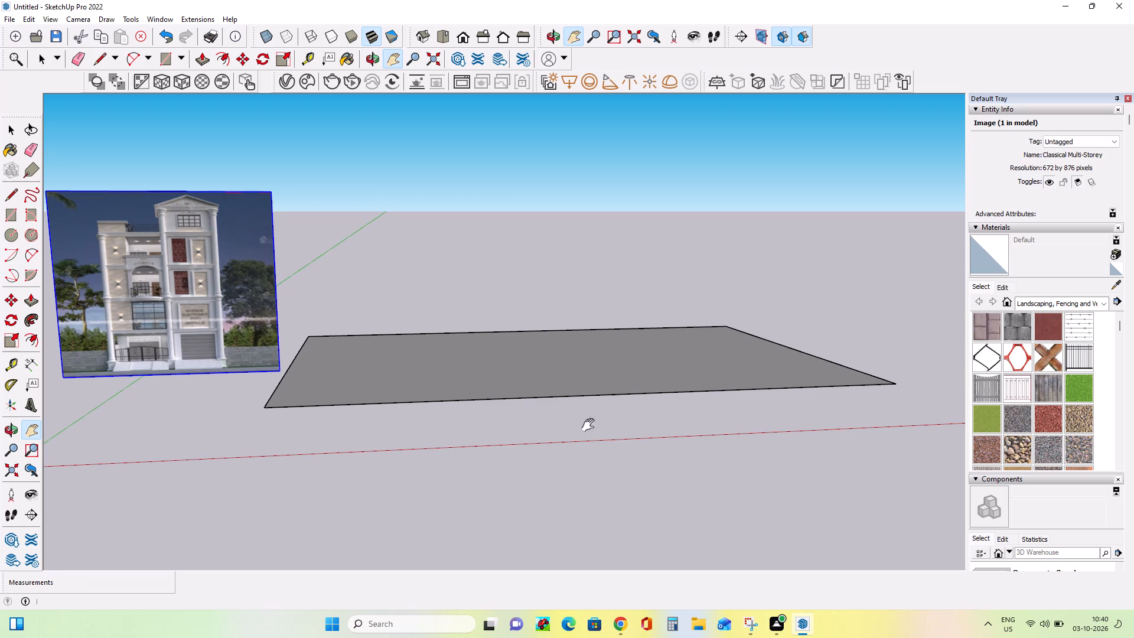
{"action": "middle_click_drag", "start_coordinate": [608, 425], "coordinate": [609, 442]}
{"action": "left_click_drag", "start_coordinate": [592, 452], "coordinate": [591, 470]}
{"action": "left_click_drag", "start_coordinate": [589, 488], "coordinate": [588, 502]}
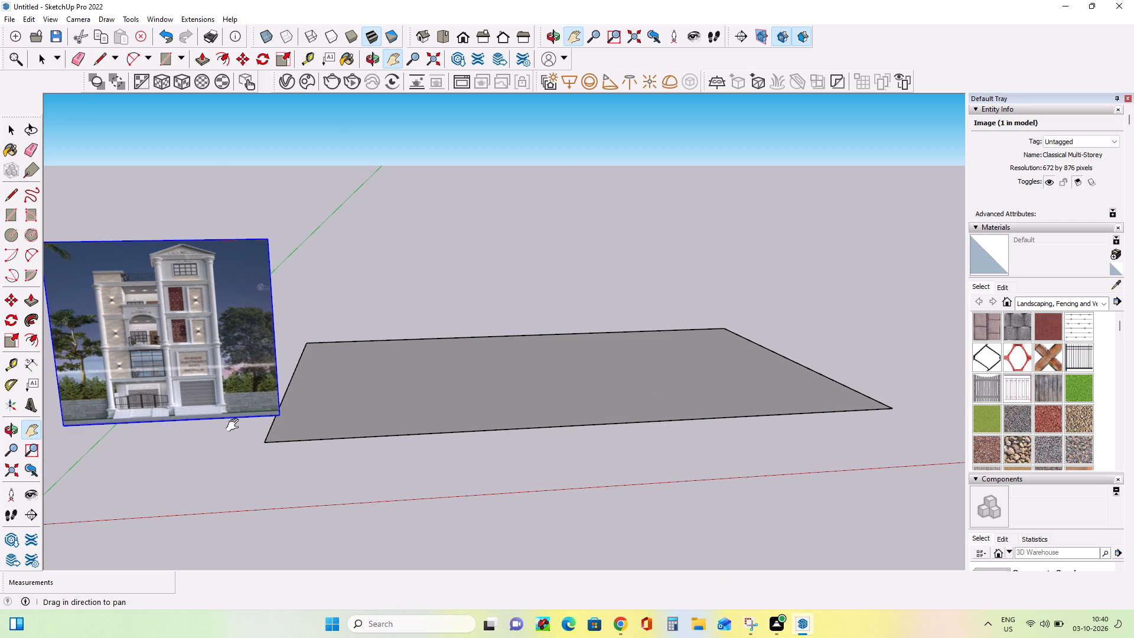
{"action": "scroll", "coordinate": [160, 404], "scroll_direction": "up", "scroll_amount": 17}
{"action": "scroll", "coordinate": [128, 389], "scroll_direction": "down", "scroll_amount": 2}
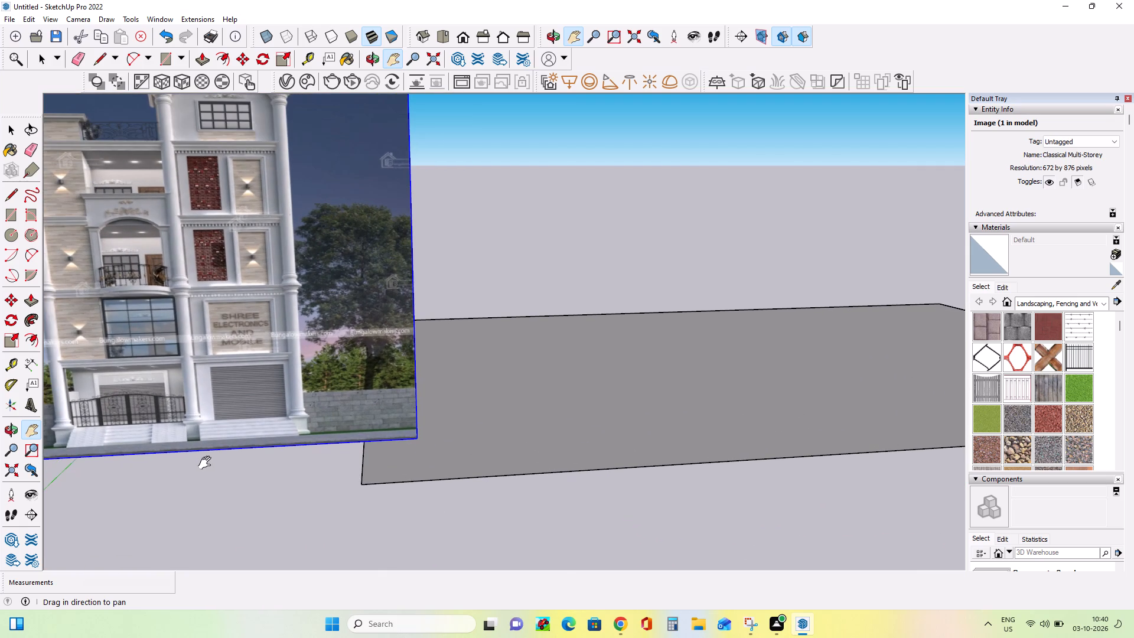
{"action": "scroll", "coordinate": [213, 463], "scroll_direction": "down", "scroll_amount": 5}
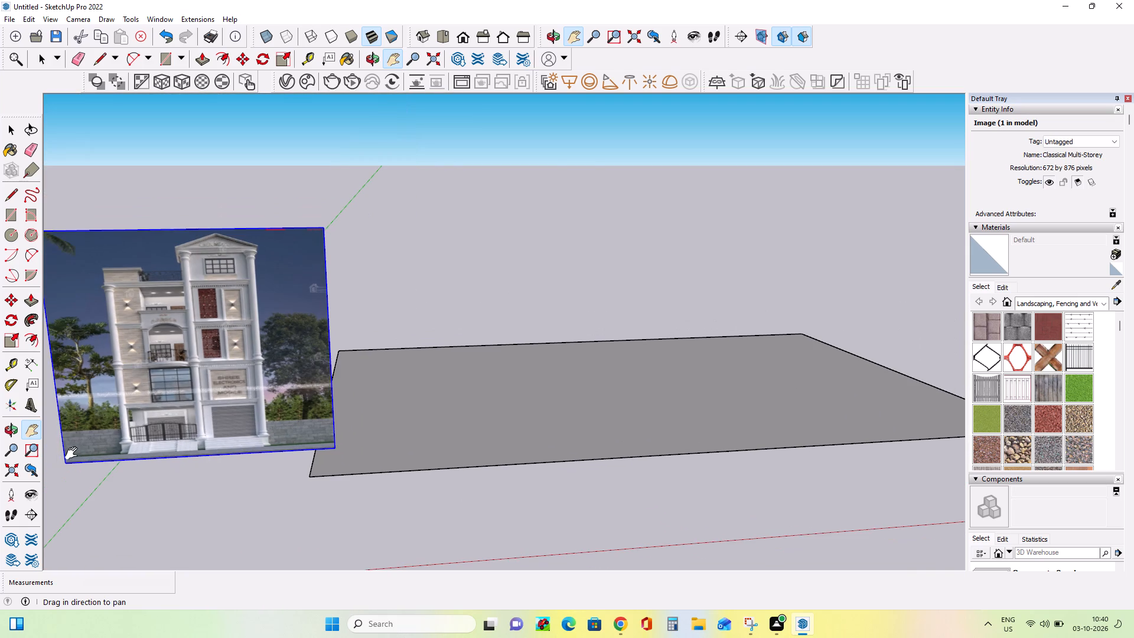
{"action": "scroll", "coordinate": [107, 407], "scroll_direction": "up", "scroll_amount": 8}
{"action": "scroll", "coordinate": [107, 407], "scroll_direction": "down", "scroll_amount": 2}
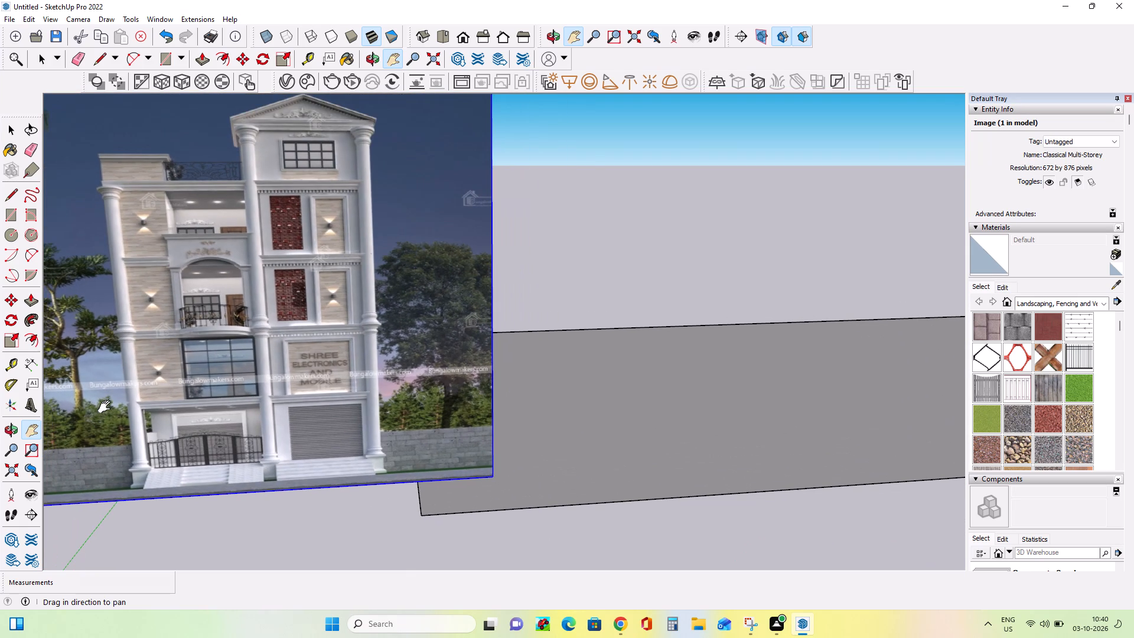
{"action": "left_click", "coordinate": [325, 435]}
{"action": "left_click_drag", "start_coordinate": [328, 437], "coordinate": [343, 477]}
{"action": "left_click", "coordinate": [343, 477]}
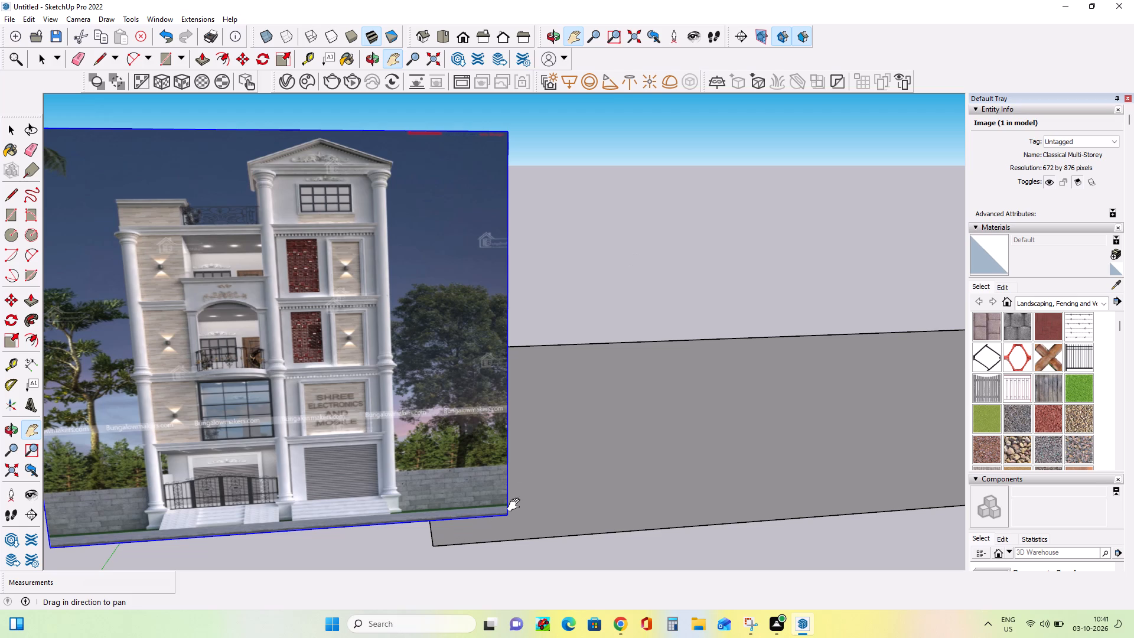
{"action": "scroll", "coordinate": [516, 505], "scroll_direction": "down", "scroll_amount": 10}
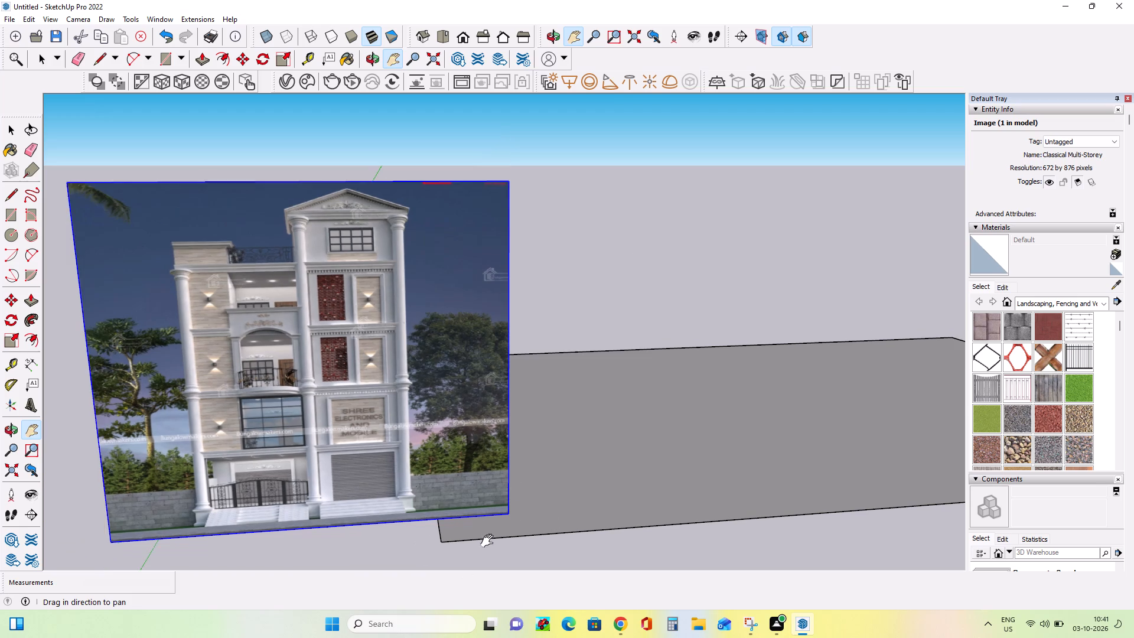
{"action": "scroll", "coordinate": [498, 529], "scroll_direction": "down", "scroll_amount": 2}
Draw a strip about 1' 8 7/8" by 14' 4 9/16" across the ground rectangle's depth, near the side facing the building image.
{"action": "left_click_drag", "start_coordinate": [397, 484], "coordinate": [206, 475]}
{"action": "left_click_drag", "start_coordinate": [472, 486], "coordinate": [467, 487]}
{"action": "left_click", "coordinate": [458, 490]}
{"action": "left_click", "coordinate": [452, 491]}
{"action": "left_click_drag", "start_coordinate": [442, 495], "coordinate": [426, 499]}
{"action": "left_click_drag", "start_coordinate": [418, 502], "coordinate": [396, 504]}
{"action": "left_click", "coordinate": [375, 506]}
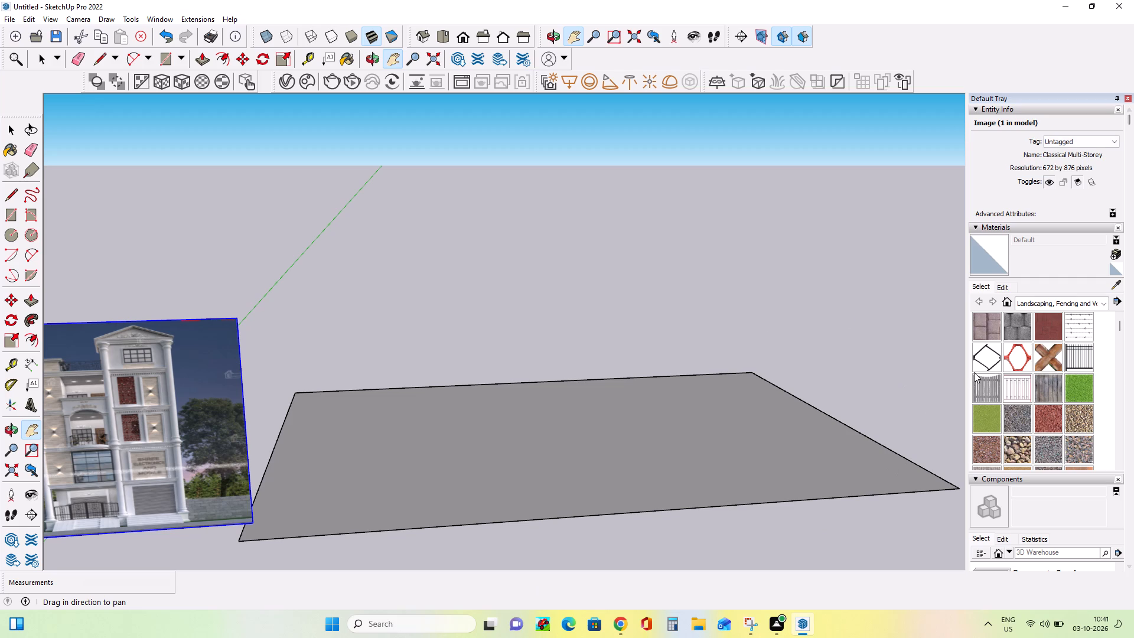
{"action": "middle_click_drag", "start_coordinate": [748, 393], "coordinate": [705, 398]}
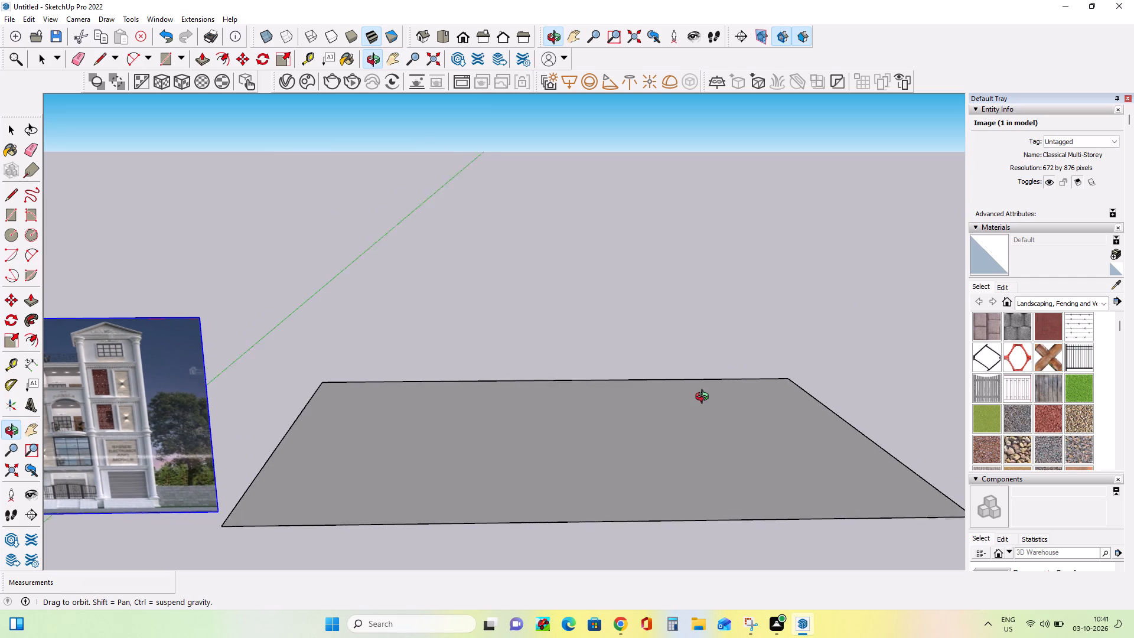
{"action": "middle_click_drag", "start_coordinate": [705, 398], "coordinate": [712, 402]}
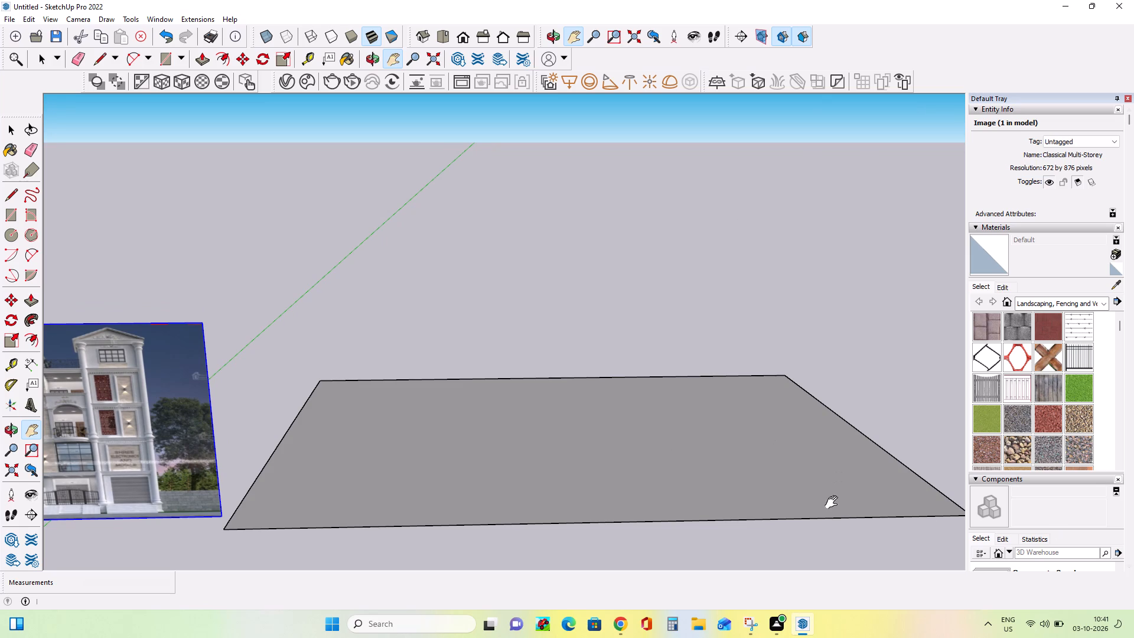
{"action": "left_click", "coordinate": [8, 213]}
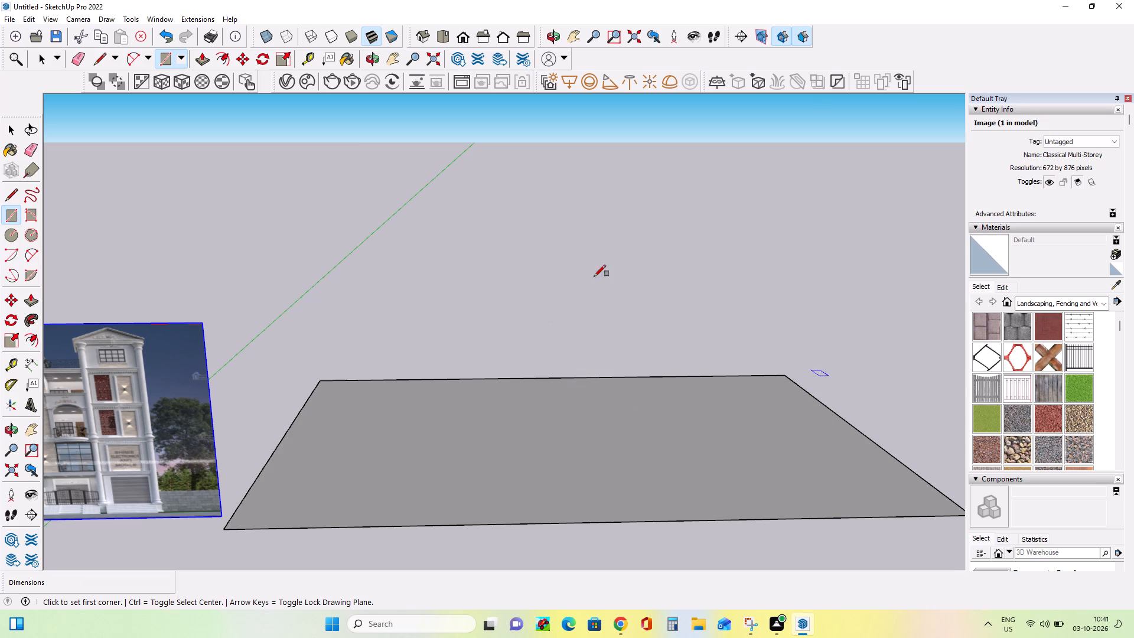
{"action": "left_click", "coordinate": [11, 211]}
{"action": "left_click", "coordinate": [299, 526]}
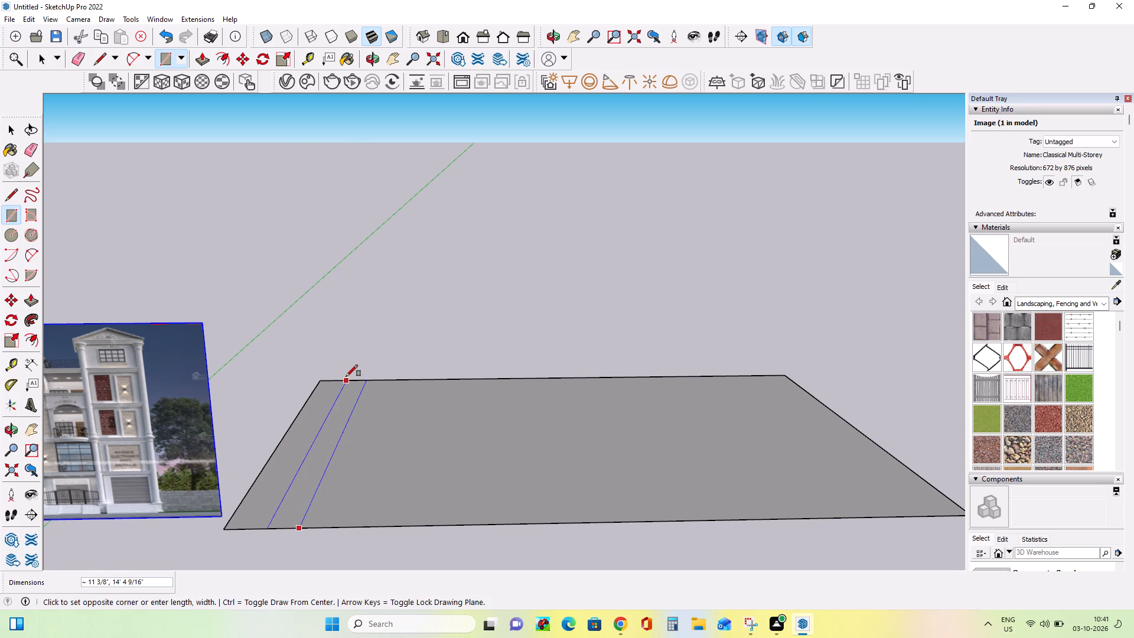
{"action": "left_click", "coordinate": [330, 380]}
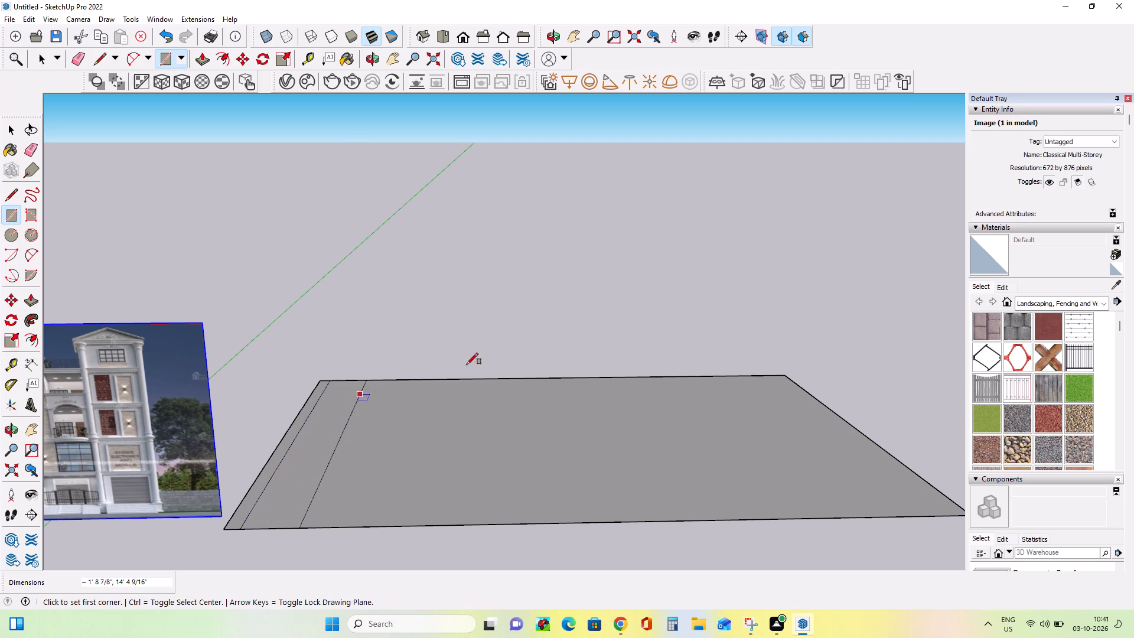
Erase the outer side edge, the strip's outer line and the leftover front and back edge pieces to shorten the ground rectangle.
{"action": "left_click", "coordinate": [27, 148]}
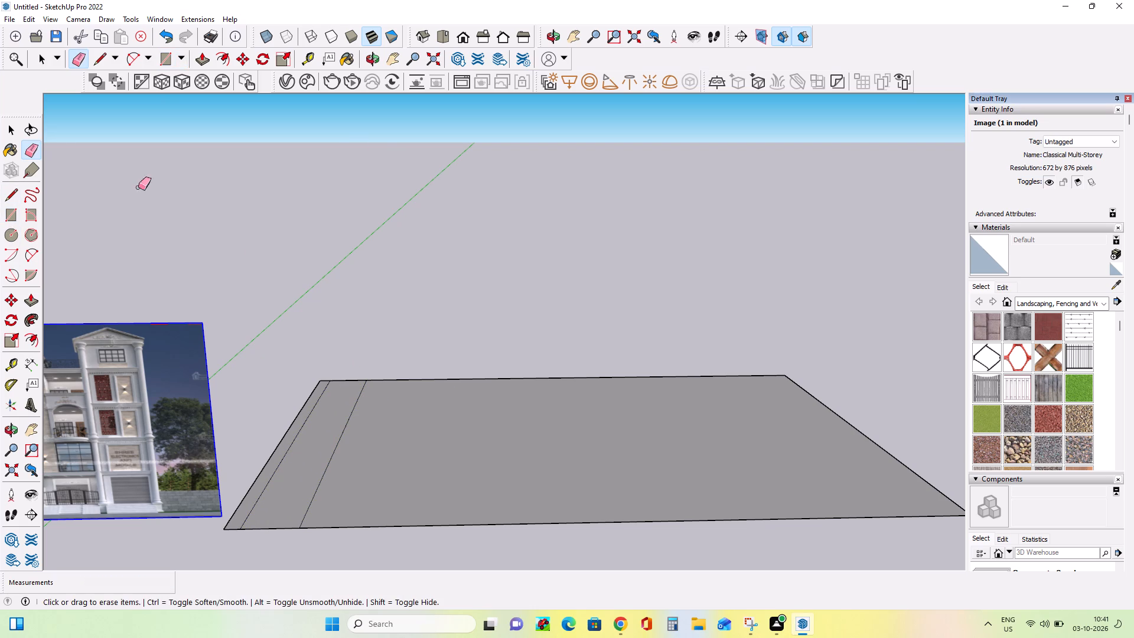
{"action": "left_click", "coordinate": [289, 431]}
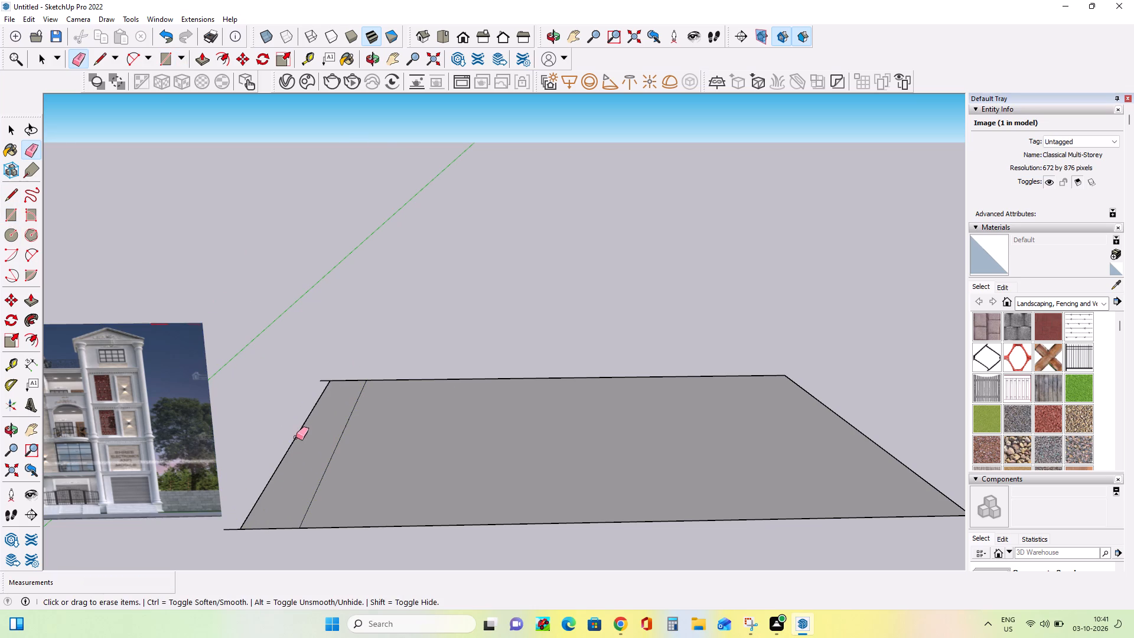
{"action": "left_click", "coordinate": [296, 438]}
{"action": "left_click", "coordinate": [340, 380]}
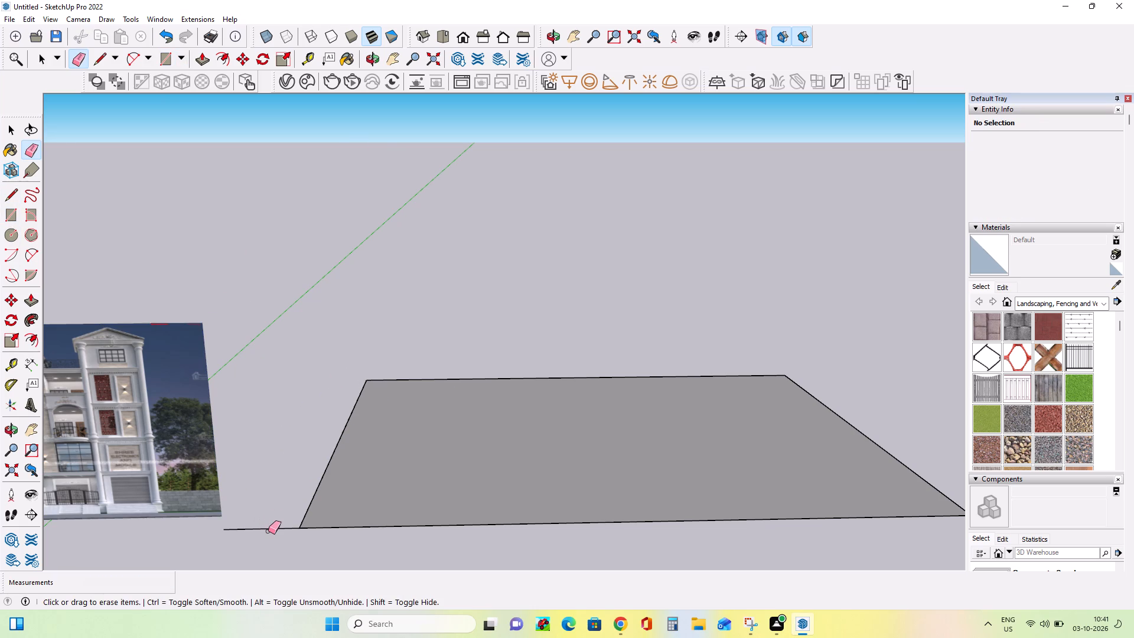
{"action": "left_click", "coordinate": [272, 530]}
Start the Rectangle tool for drawing on the shortened ground rectangle.
{"action": "scroll", "coordinate": [376, 440], "scroll_direction": "down", "scroll_amount": 8}
{"action": "scroll", "coordinate": [537, 495], "scroll_direction": "up", "scroll_amount": 2}
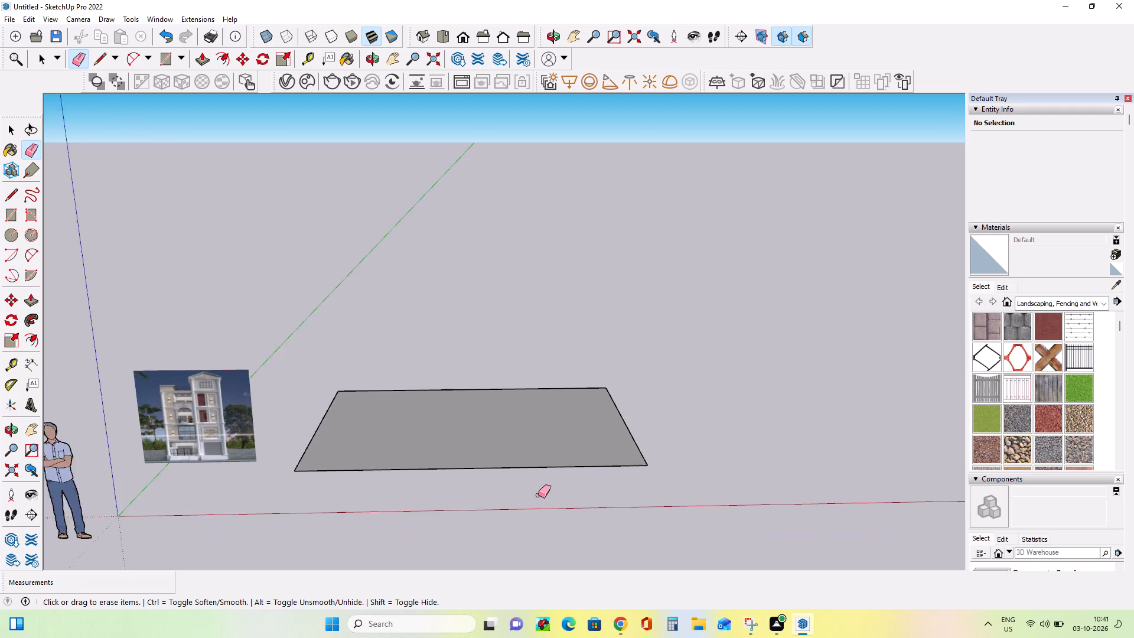
{"action": "scroll", "coordinate": [538, 495], "scroll_direction": "up", "scroll_amount": 8}
{"action": "middle_click", "coordinate": [539, 492]}
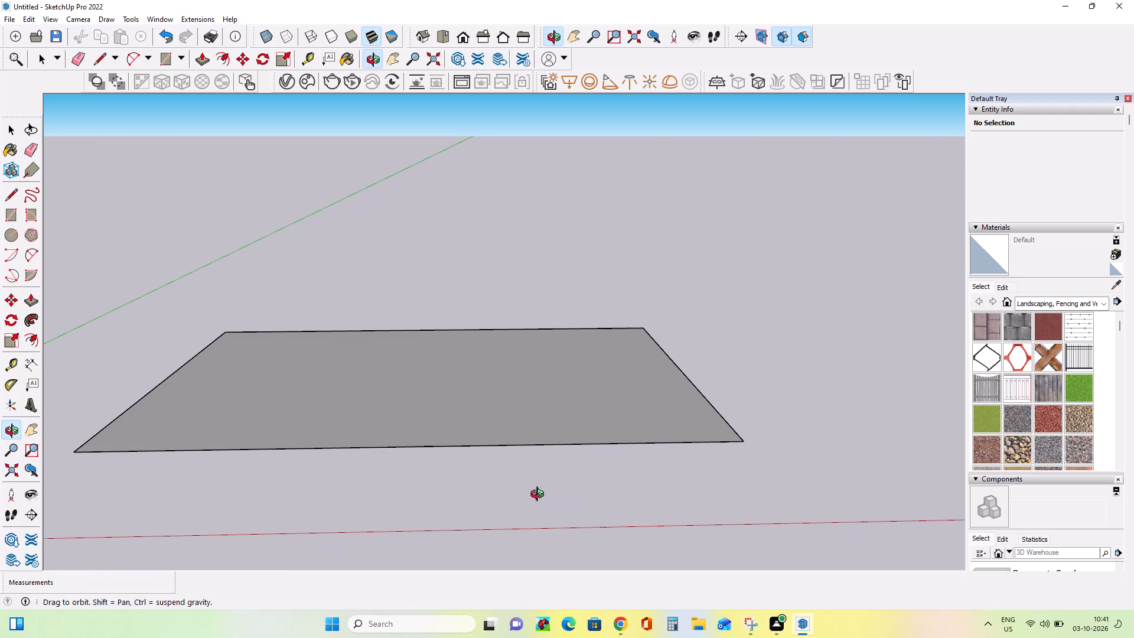
{"action": "left_click", "coordinate": [30, 430]}
{"action": "left_click_drag", "start_coordinate": [343, 412], "coordinate": [366, 430]}
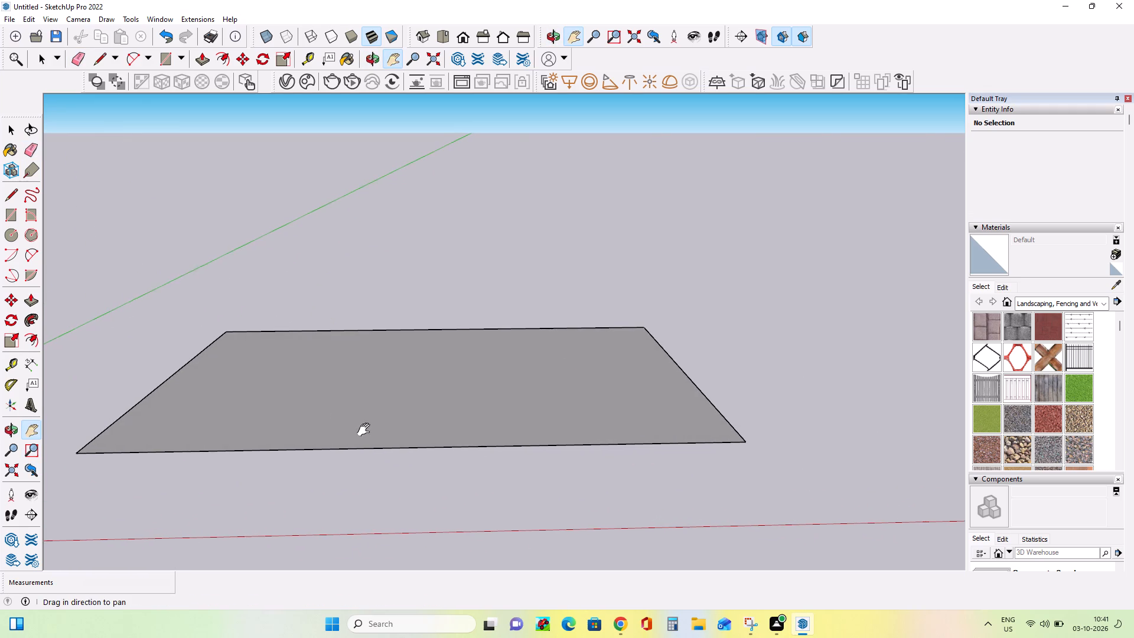
{"action": "left_click_drag", "start_coordinate": [366, 430], "coordinate": [369, 431]}
{"action": "double_click", "coordinate": [384, 442]}
{"action": "left_click_drag", "start_coordinate": [397, 454], "coordinate": [403, 458]}
{"action": "left_click", "coordinate": [420, 472]}
{"action": "left_click_drag", "start_coordinate": [474, 422], "coordinate": [487, 440]}
{"action": "left_click", "coordinate": [519, 469]}
{"action": "left_click", "coordinate": [532, 474]}
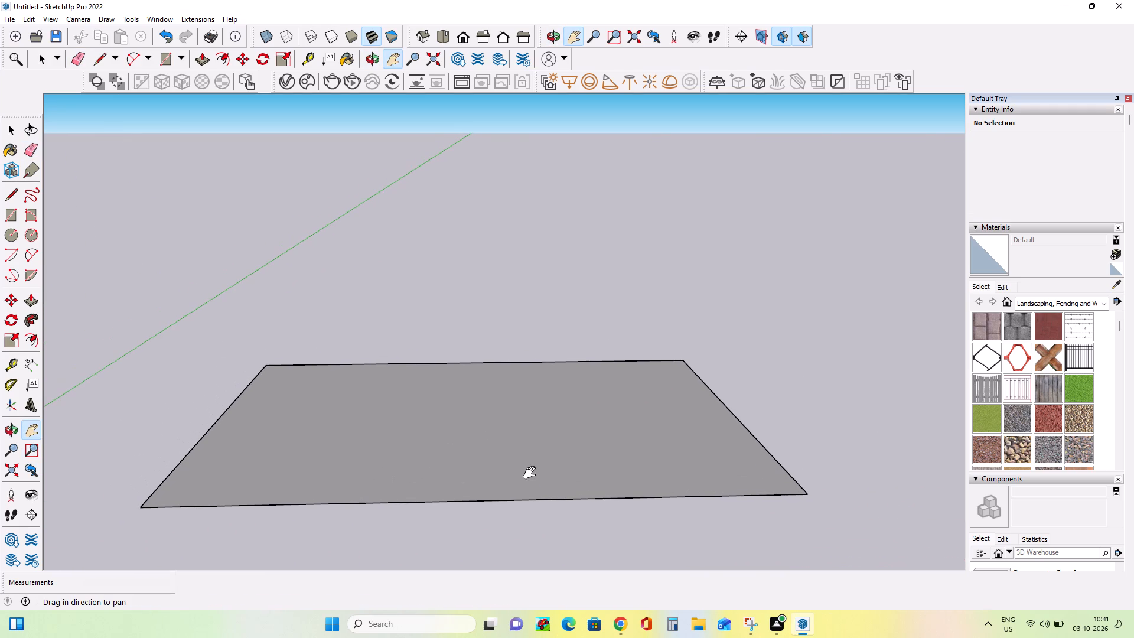
{"action": "left_click", "coordinate": [532, 473]}
{"action": "middle_click_drag", "start_coordinate": [371, 277], "coordinate": [364, 292]}
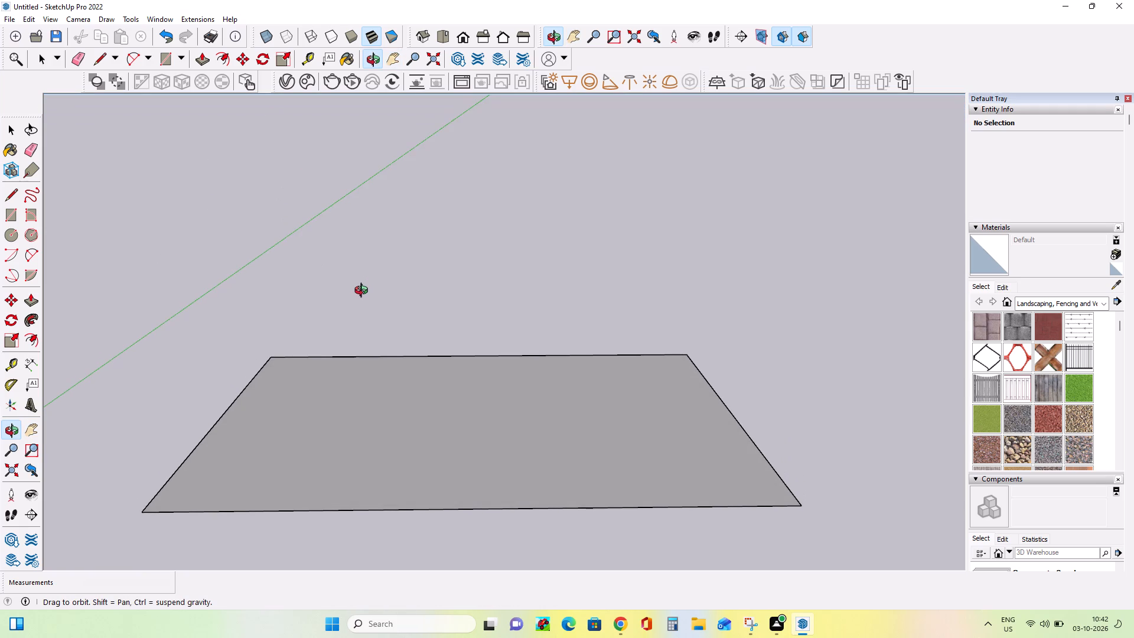
{"action": "middle_click_drag", "start_coordinate": [364, 292], "coordinate": [382, 286]}
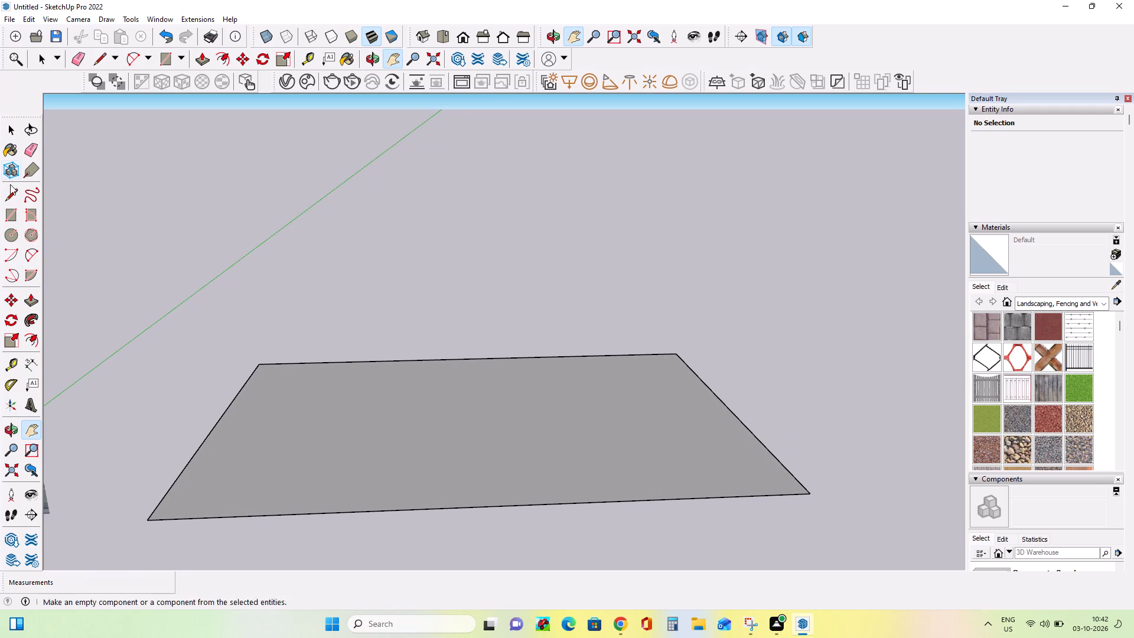
{"action": "left_click", "coordinate": [12, 218]}
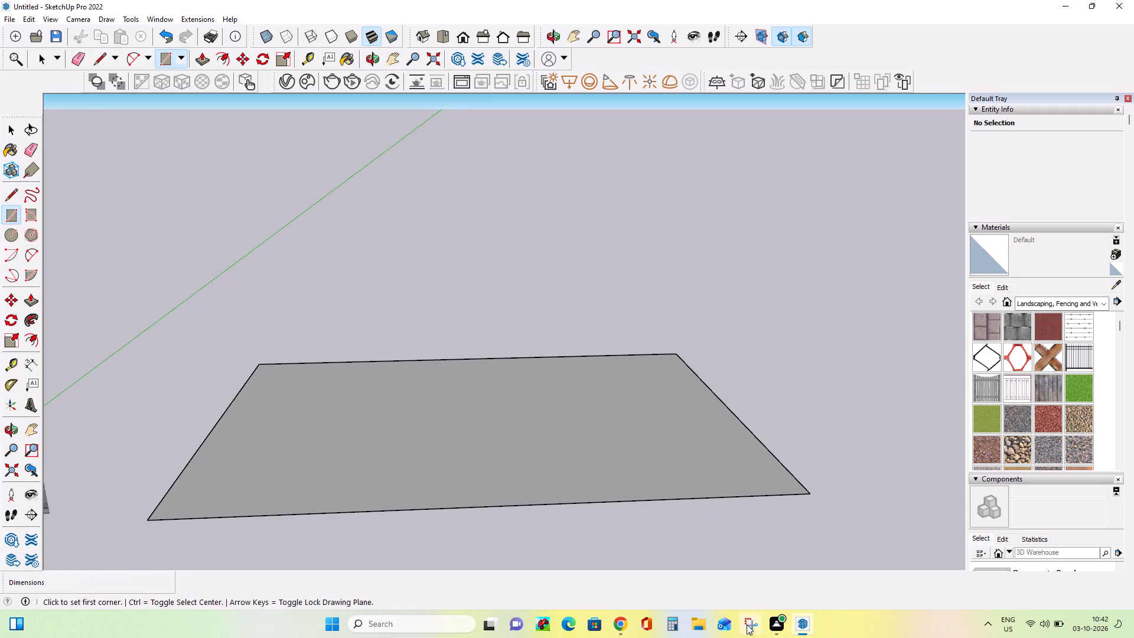
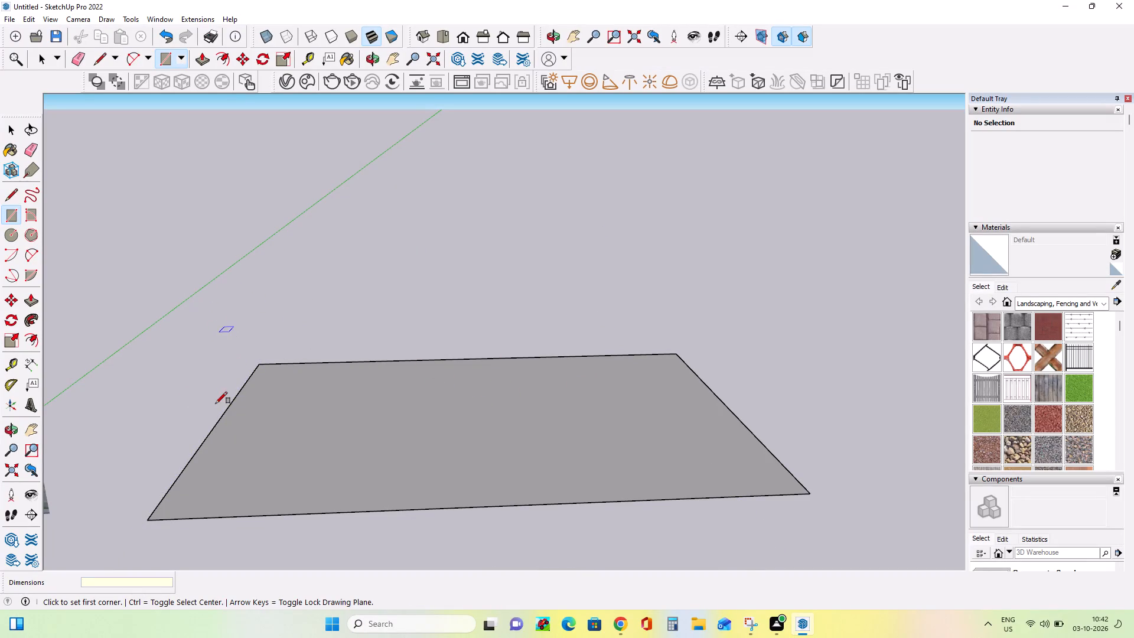
Draw a rectangle about 11' 1 1/2" by 20' 5 1/8" from the ground rectangle's back edge, leaving a strip along the front.
{"action": "left_click", "coordinate": [185, 471]}
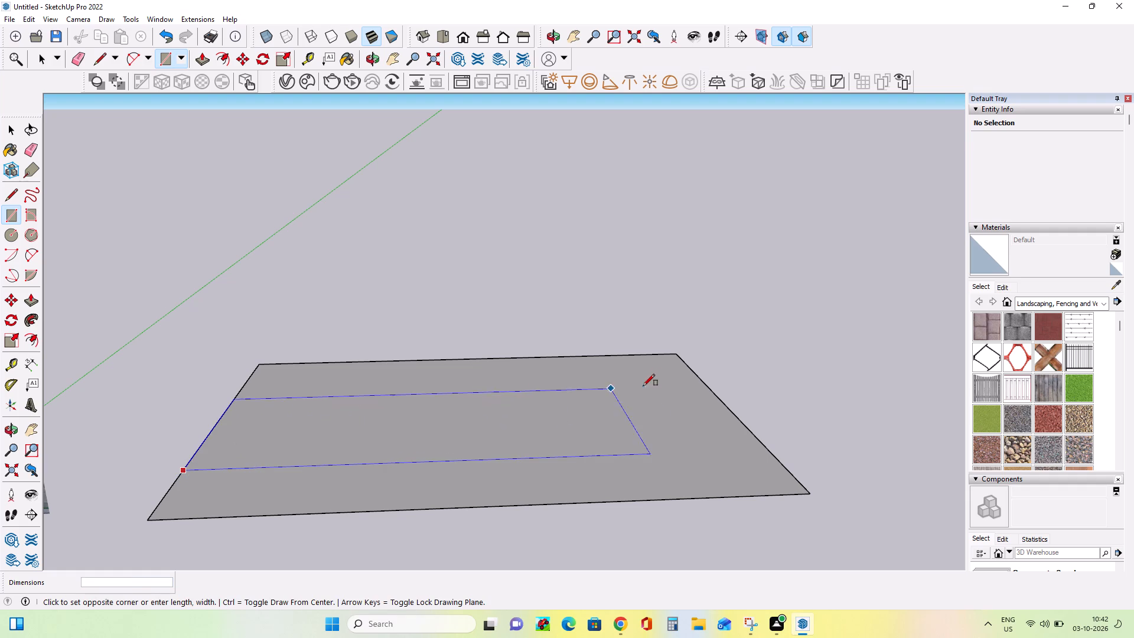
{"action": "left_click", "coordinate": [677, 352]}
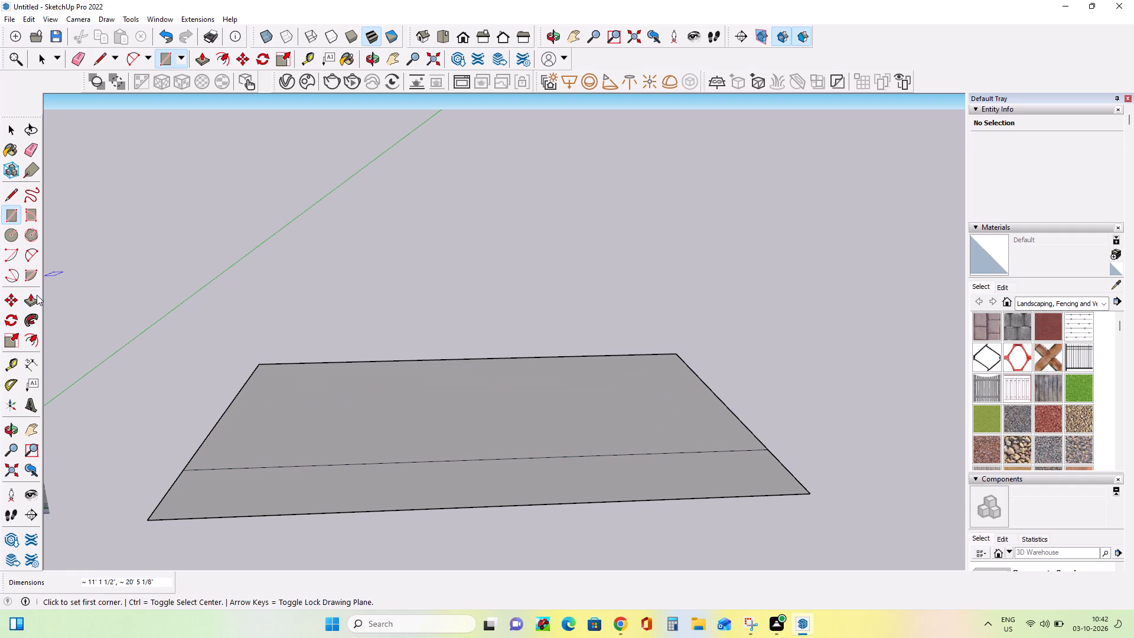
Push/Pull the larger rear face up about 4' 7 7/8" to form the building block.
{"action": "left_click", "coordinate": [31, 297]}
{"action": "left_click", "coordinate": [423, 406]}
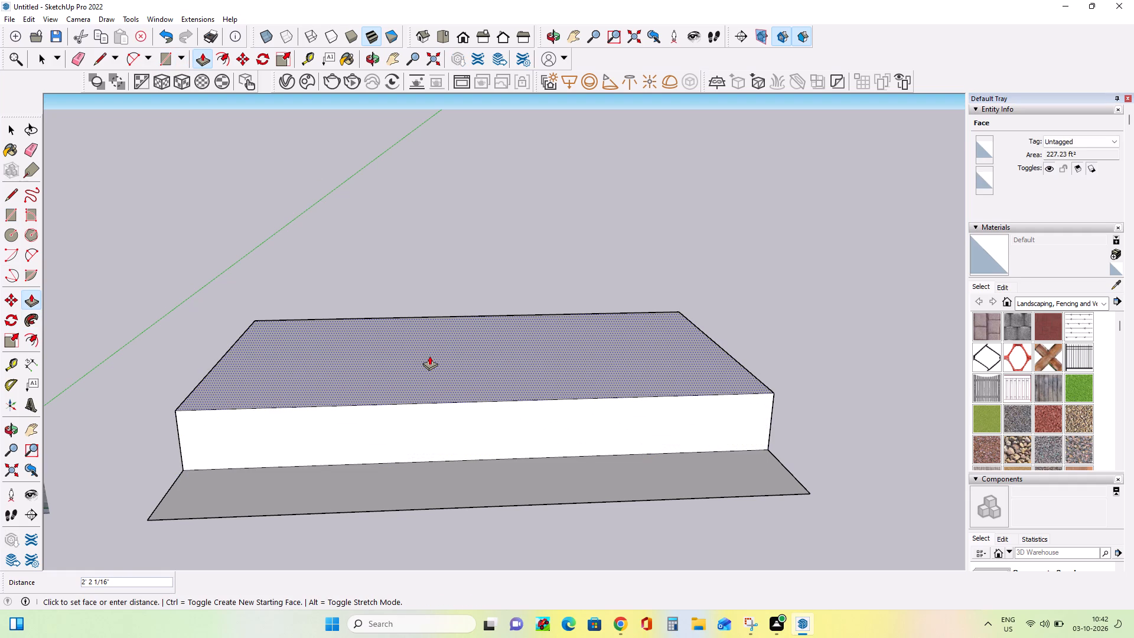
{"action": "left_click", "coordinate": [426, 296]}
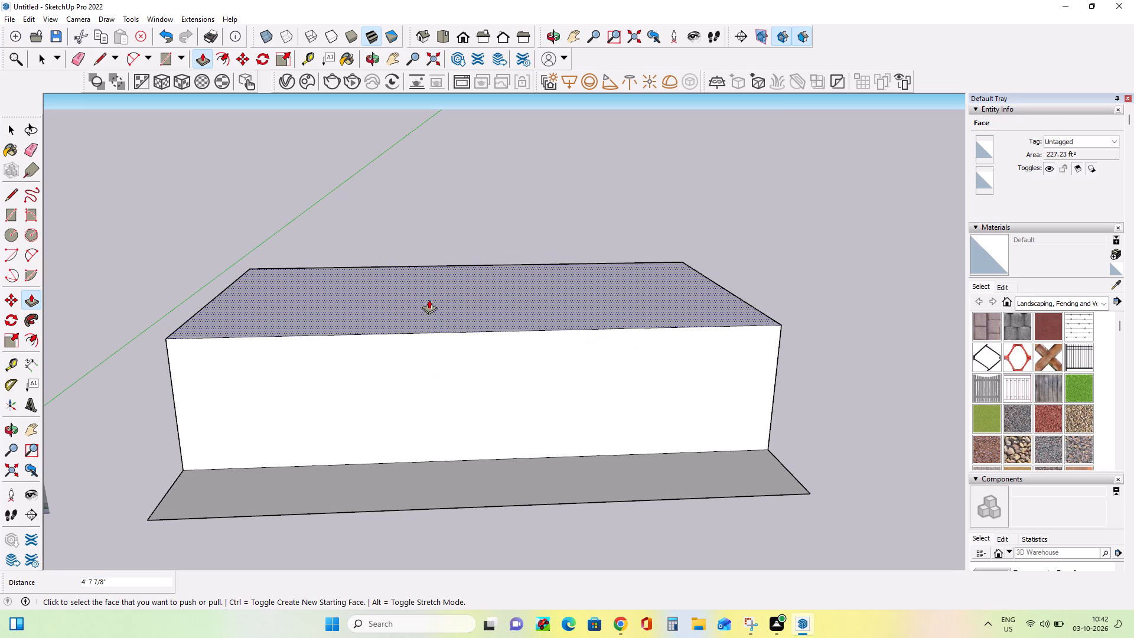
Examine the multi-storey elevation photo in the Chrome image results and compare it with the raised block in SketchUp.
{"action": "middle_click_drag", "start_coordinate": [496, 390], "coordinate": [503, 364]}
{"action": "scroll", "coordinate": [503, 364], "scroll_direction": "up", "scroll_amount": 1}
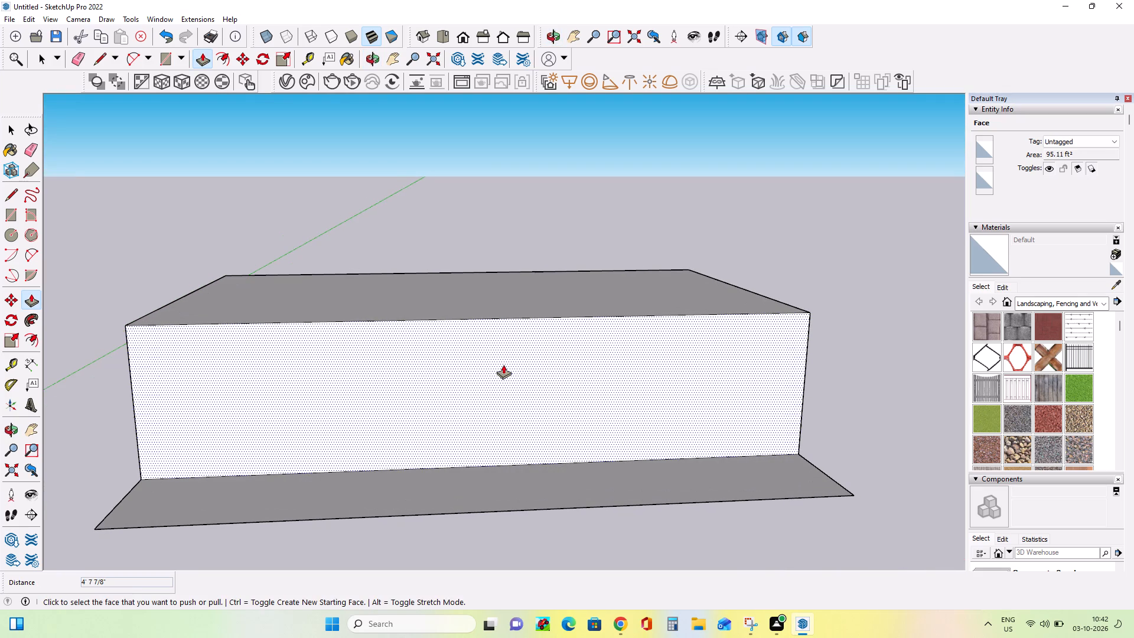
{"action": "scroll", "coordinate": [503, 364], "scroll_direction": "down", "scroll_amount": 1}
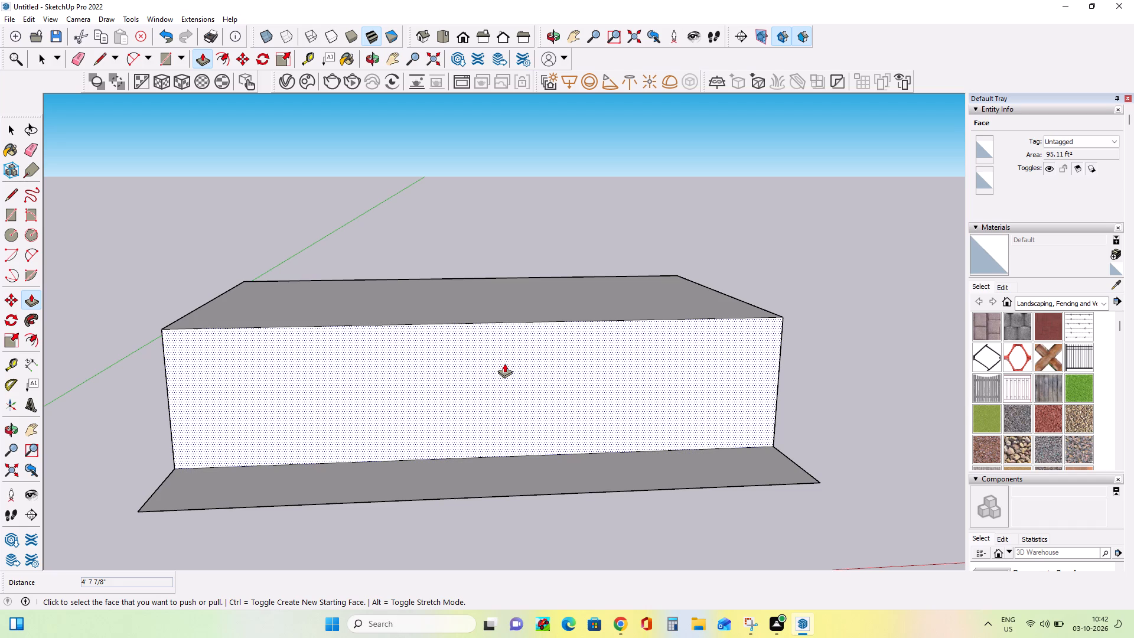
{"action": "left_click", "coordinate": [615, 629]}
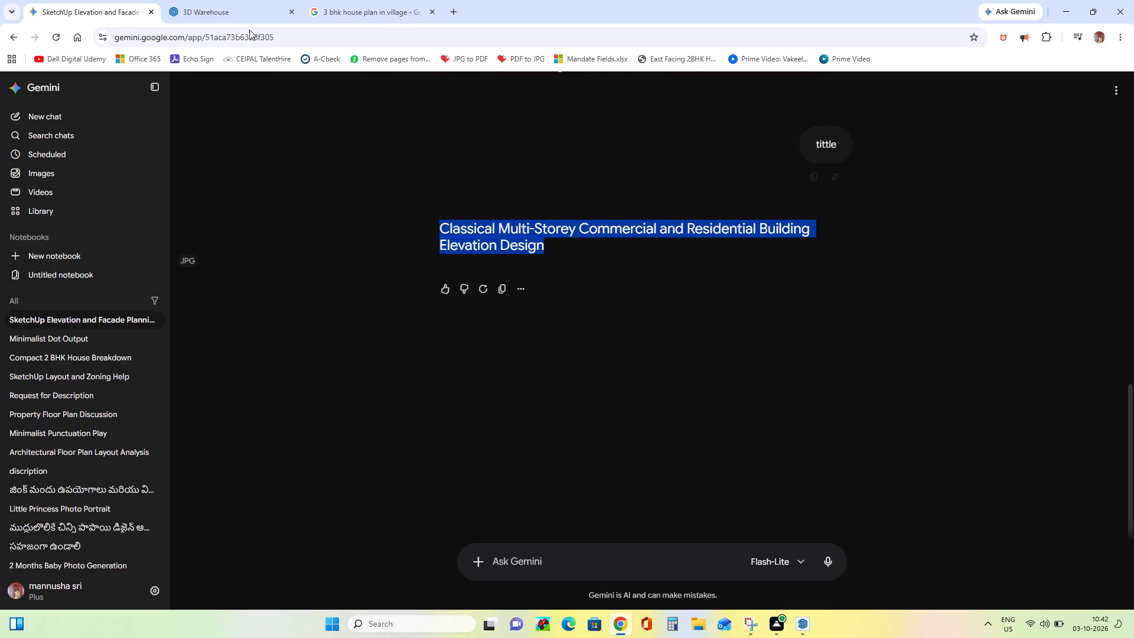
{"action": "left_click", "coordinate": [356, 2]}
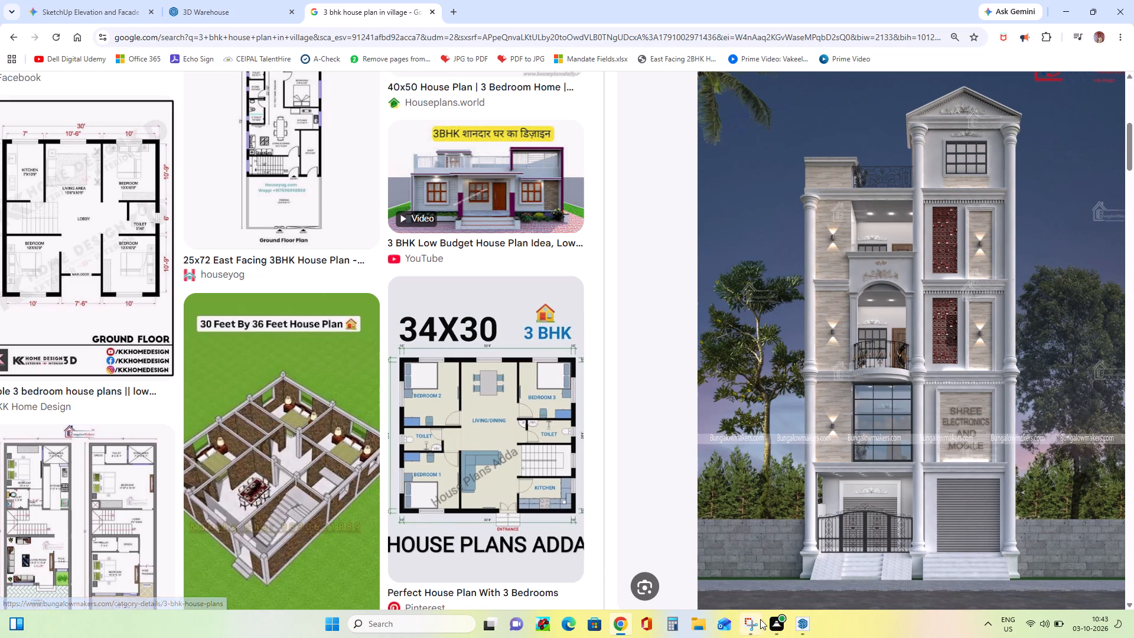
{"action": "left_click", "coordinate": [805, 631]}
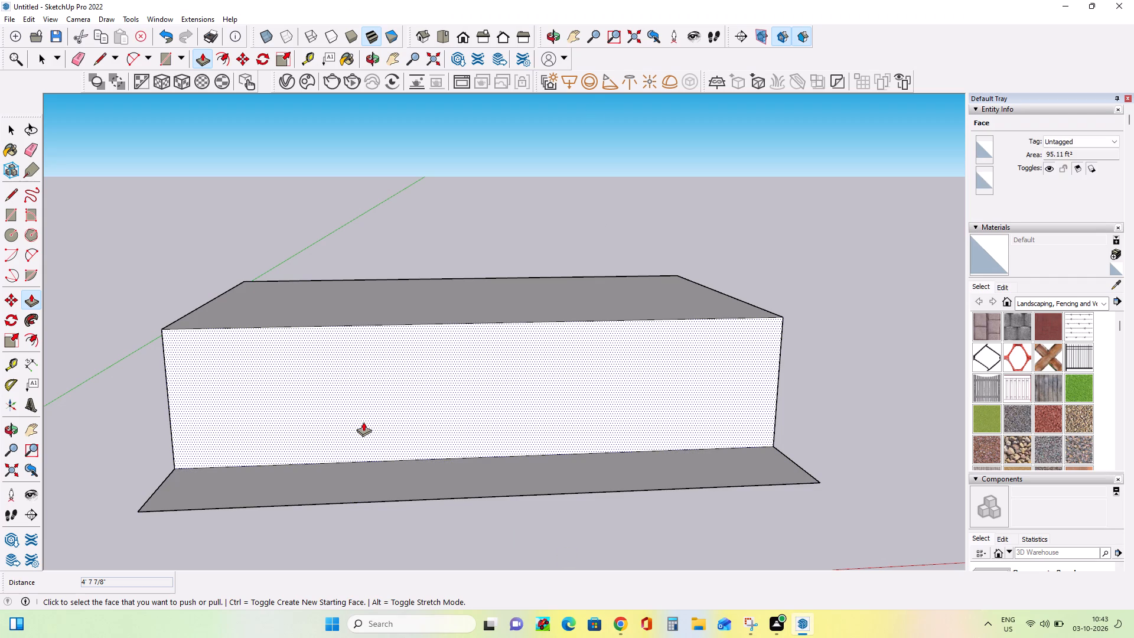
{"action": "middle_click_drag", "start_coordinate": [520, 363], "coordinate": [522, 395]}
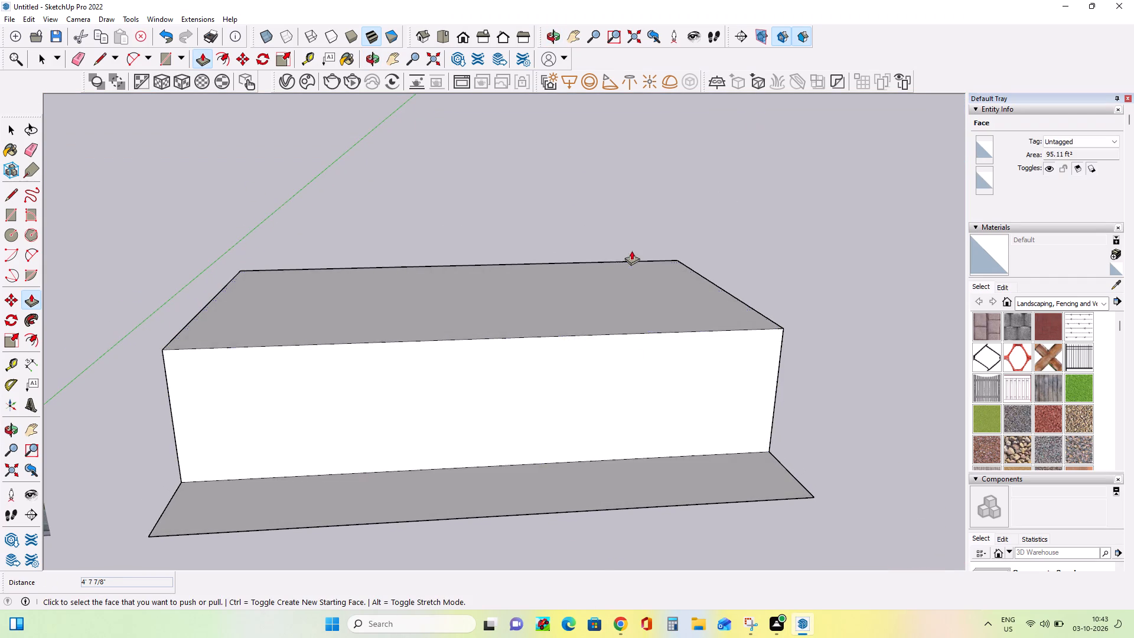
{"action": "scroll", "coordinate": [635, 375], "scroll_direction": "down", "scroll_amount": 2}
{"action": "middle_click_drag", "start_coordinate": [635, 391], "coordinate": [623, 350]}
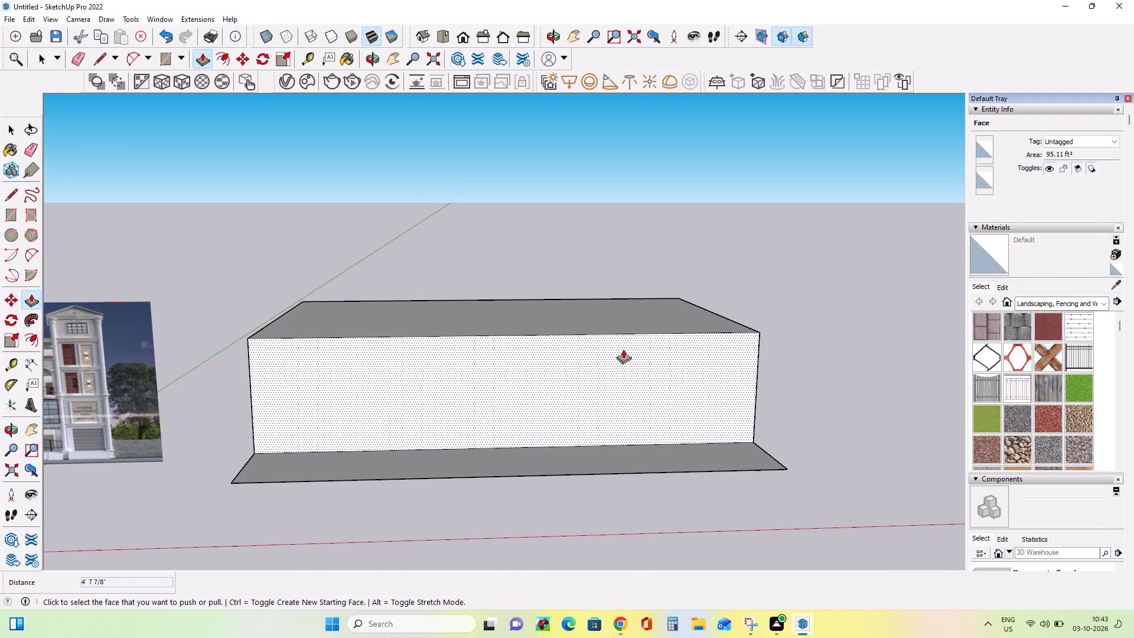
Draw a vertical line about 4' 7 7/8" long up the block's front face, slightly past the middle on the side away from the building image.
{"action": "left_click", "coordinate": [11, 190]}
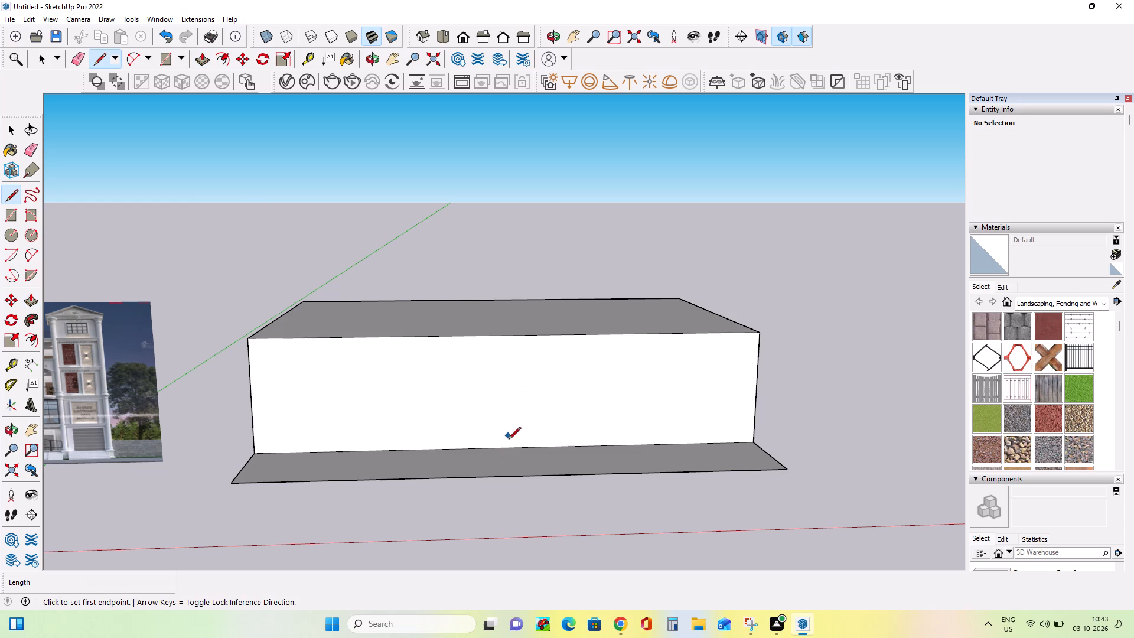
{"action": "left_click", "coordinate": [544, 445]}
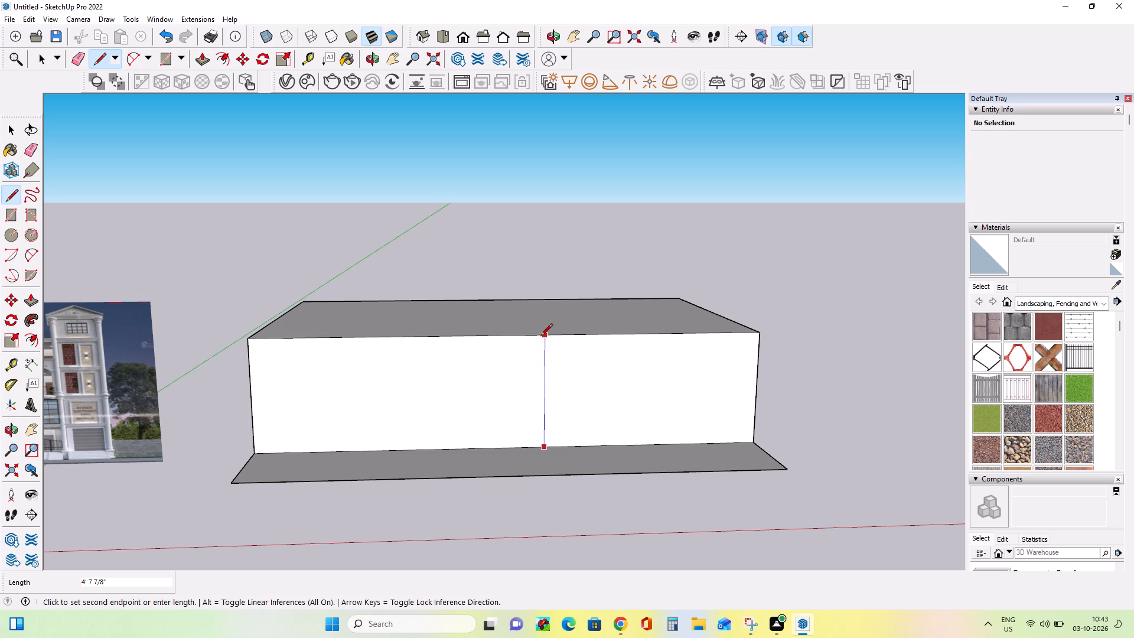
{"action": "left_click", "coordinate": [540, 337]}
Push/Pull the block's top face up about 9 5/8" to make the block taller.
{"action": "middle_click_drag", "start_coordinate": [564, 482], "coordinate": [541, 481]}
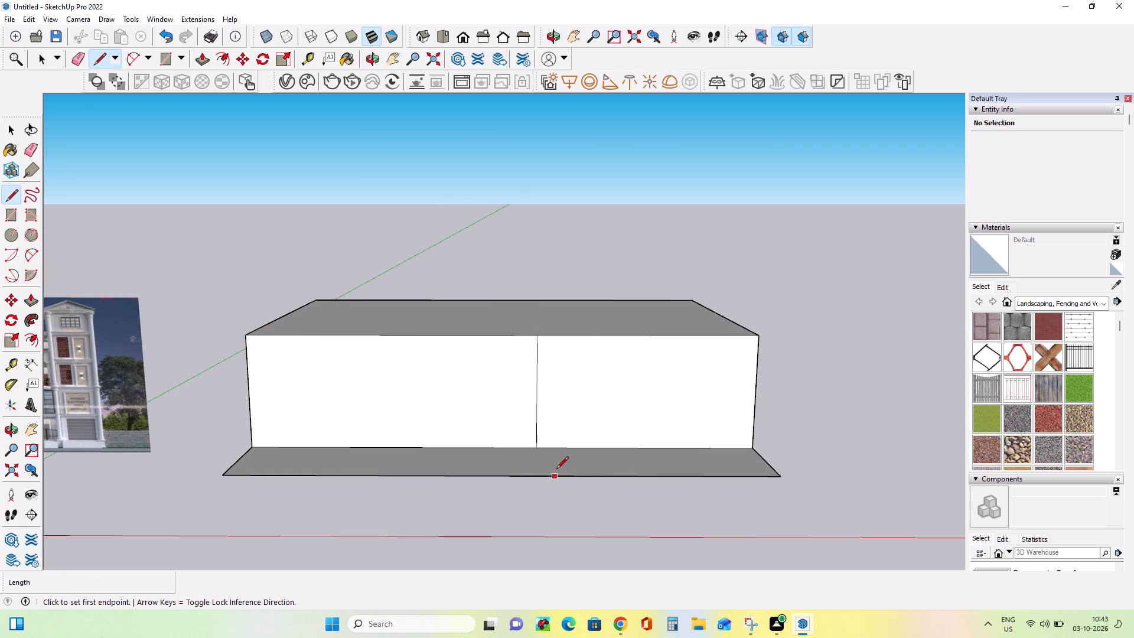
{"action": "left_click", "coordinate": [35, 299]}
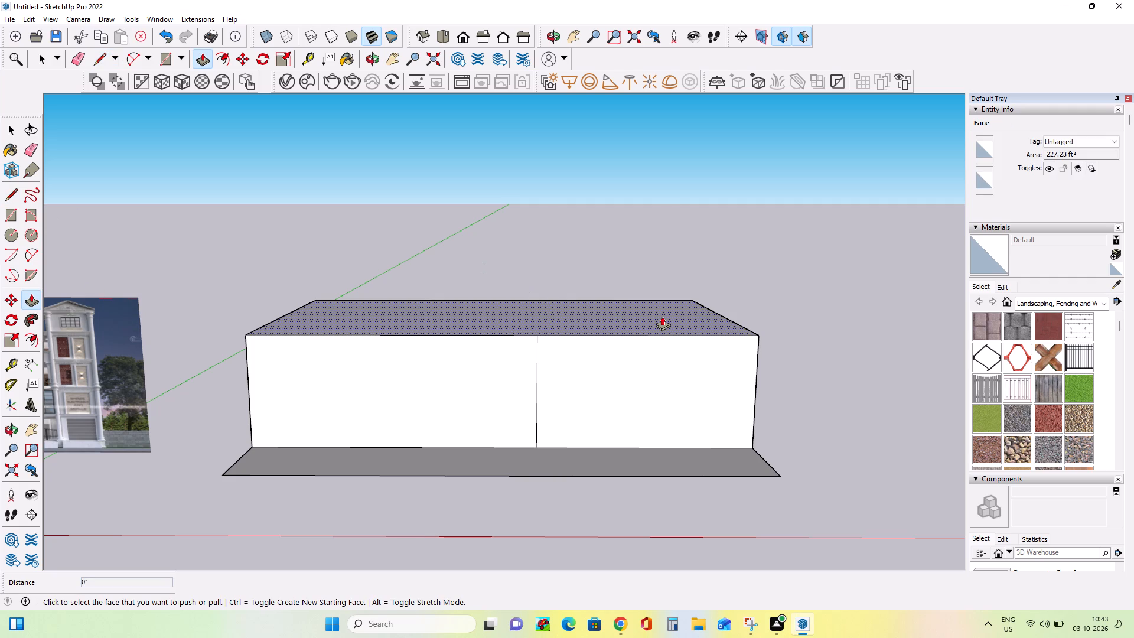
{"action": "left_click", "coordinate": [657, 316]}
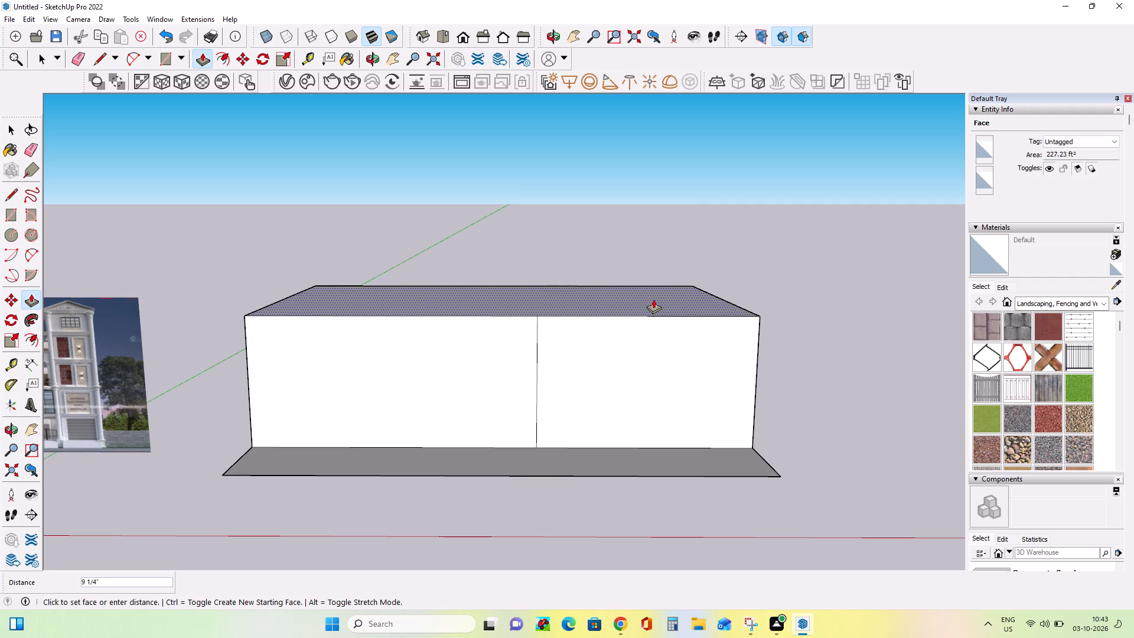
{"action": "left_click", "coordinate": [653, 299]}
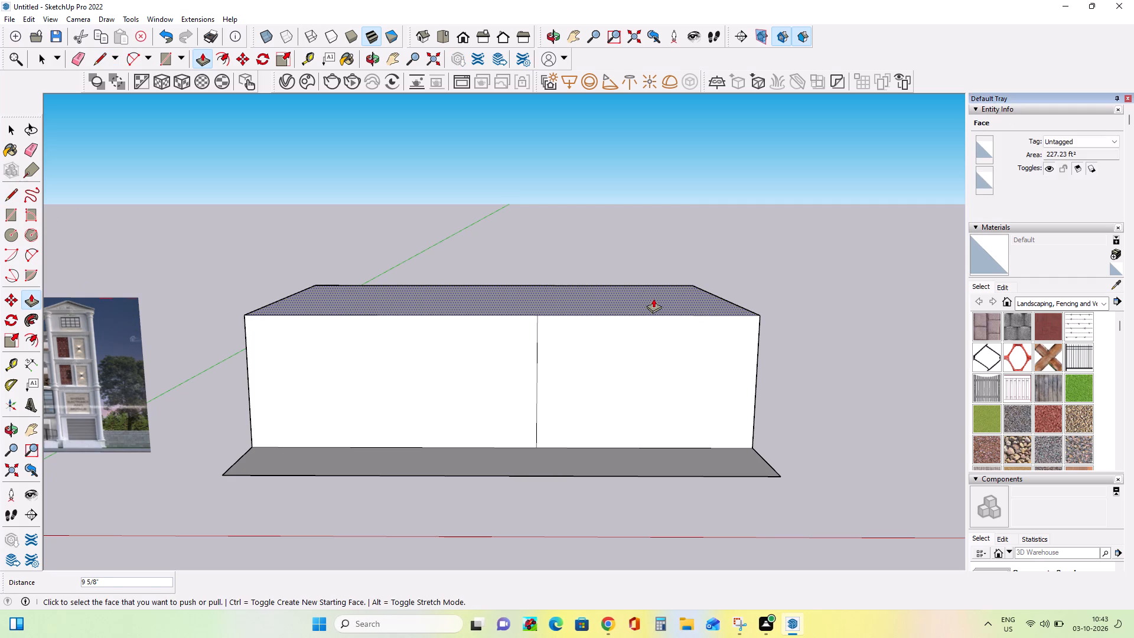
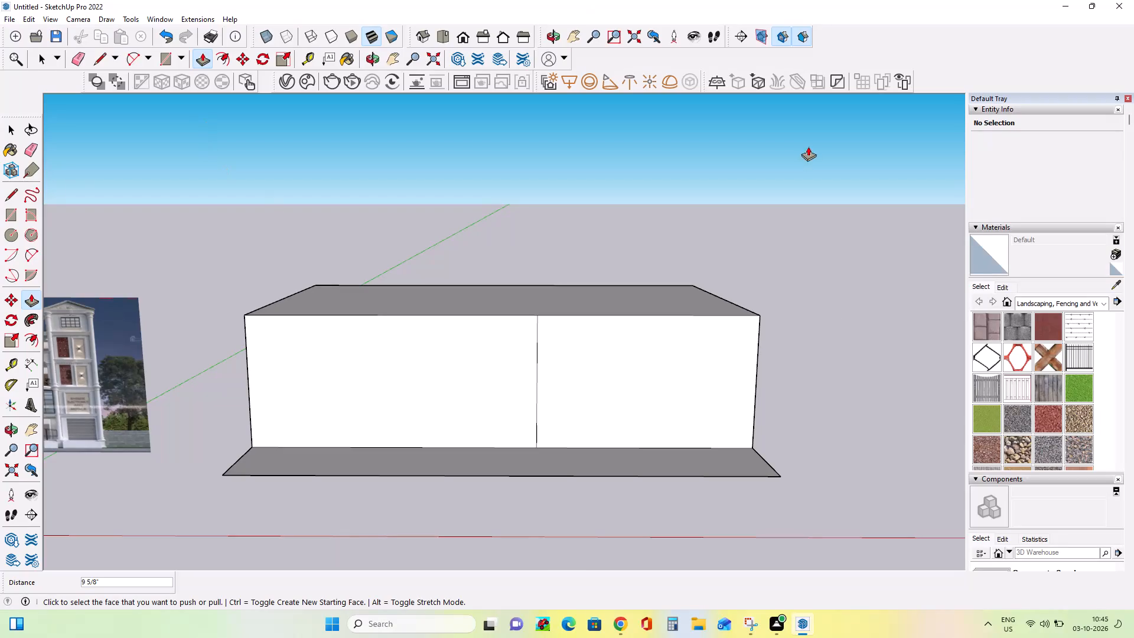
Push/Pull the block's top face up about 1' 2 1/16" to make the block taller.
{"action": "middle_click_drag", "start_coordinate": [527, 376], "coordinate": [580, 381]}
{"action": "left_click", "coordinate": [532, 300]}
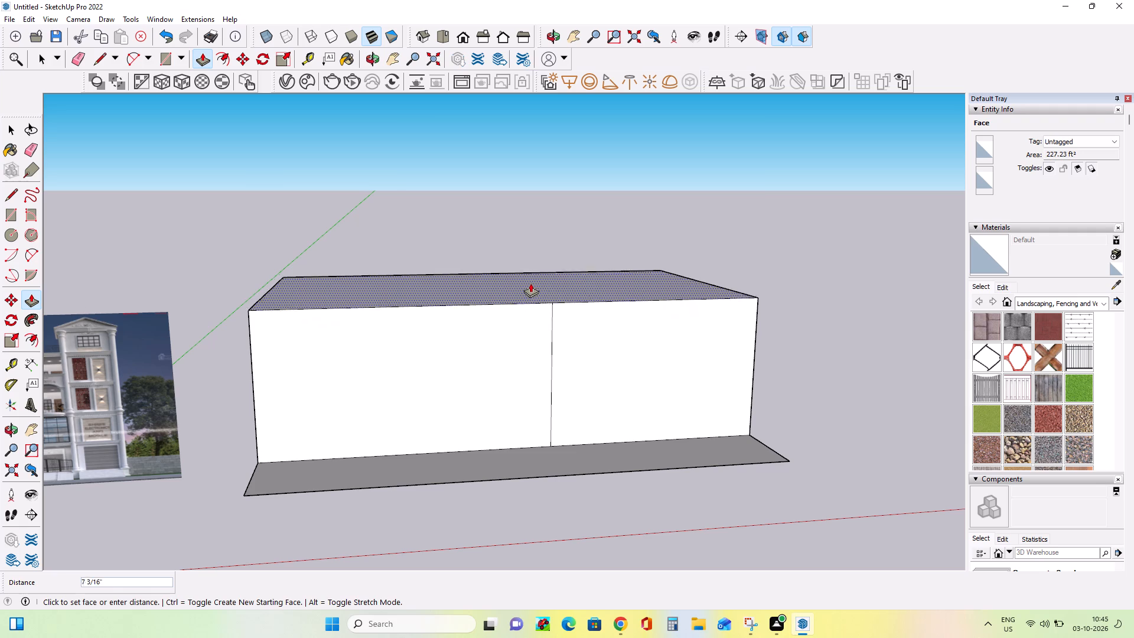
{"action": "left_click", "coordinate": [530, 274]}
{"action": "middle_click_drag", "start_coordinate": [618, 373], "coordinate": [591, 357]}
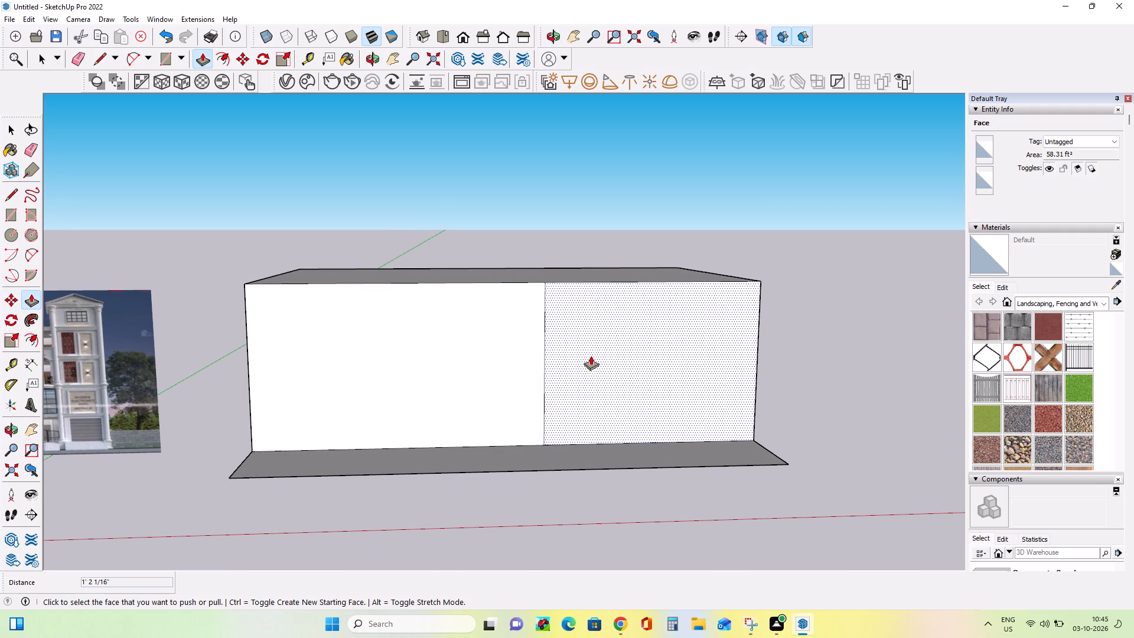
{"action": "scroll", "coordinate": [592, 356], "scroll_direction": "down", "scroll_amount": 2}
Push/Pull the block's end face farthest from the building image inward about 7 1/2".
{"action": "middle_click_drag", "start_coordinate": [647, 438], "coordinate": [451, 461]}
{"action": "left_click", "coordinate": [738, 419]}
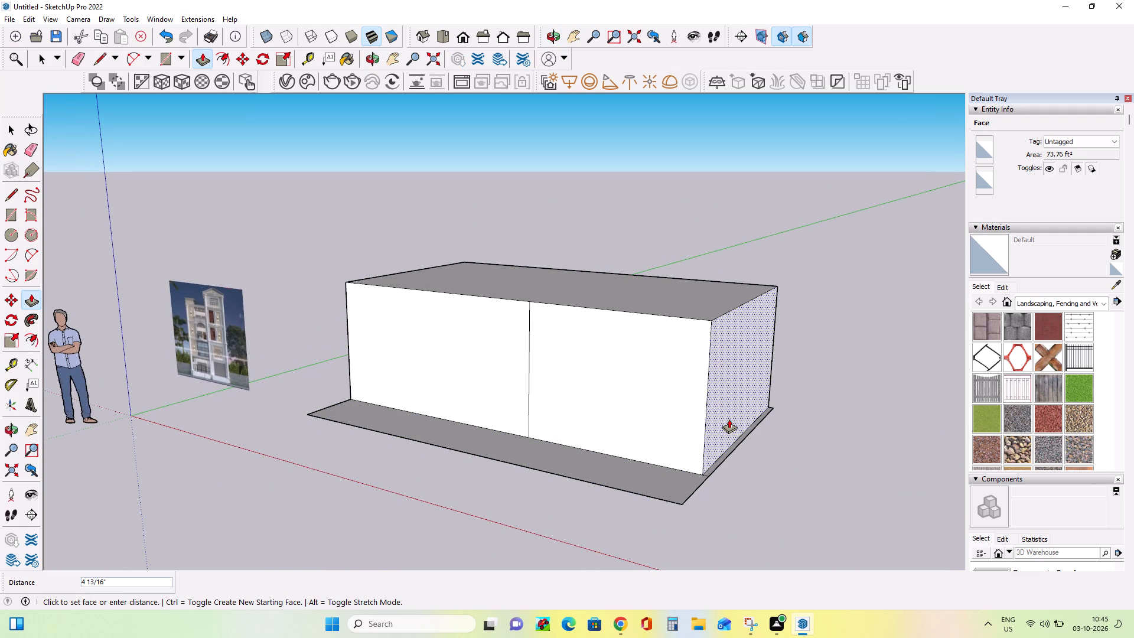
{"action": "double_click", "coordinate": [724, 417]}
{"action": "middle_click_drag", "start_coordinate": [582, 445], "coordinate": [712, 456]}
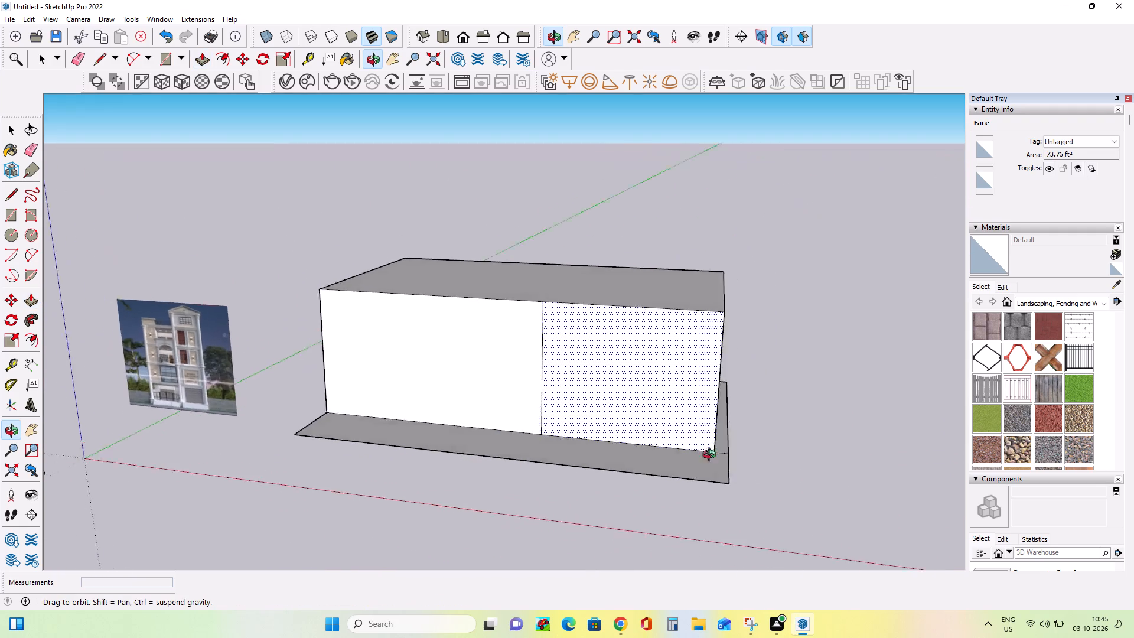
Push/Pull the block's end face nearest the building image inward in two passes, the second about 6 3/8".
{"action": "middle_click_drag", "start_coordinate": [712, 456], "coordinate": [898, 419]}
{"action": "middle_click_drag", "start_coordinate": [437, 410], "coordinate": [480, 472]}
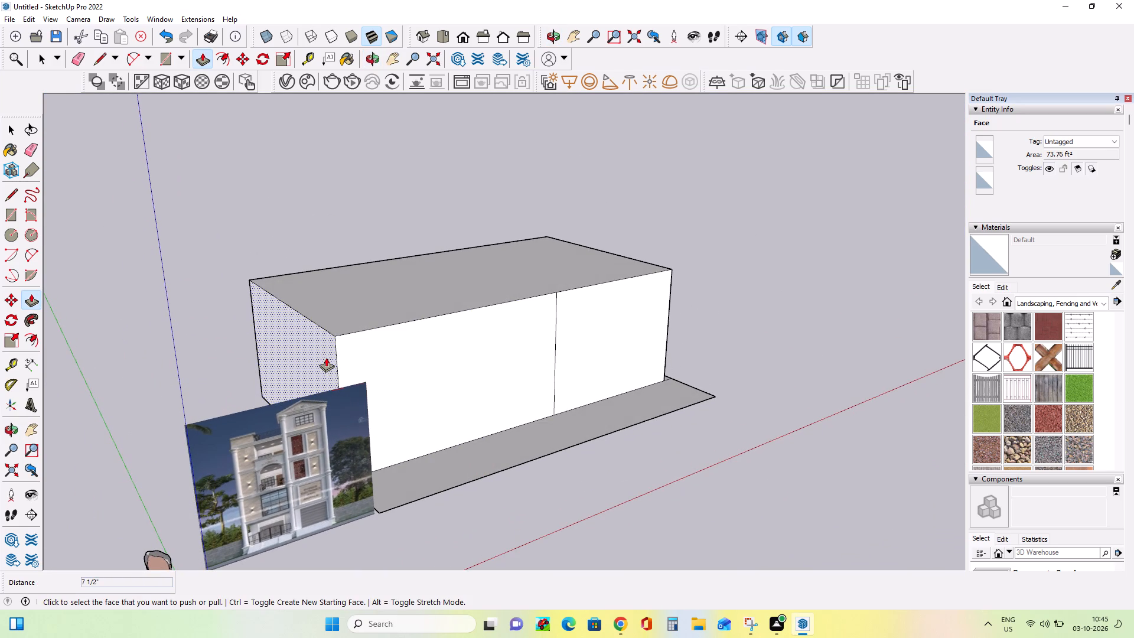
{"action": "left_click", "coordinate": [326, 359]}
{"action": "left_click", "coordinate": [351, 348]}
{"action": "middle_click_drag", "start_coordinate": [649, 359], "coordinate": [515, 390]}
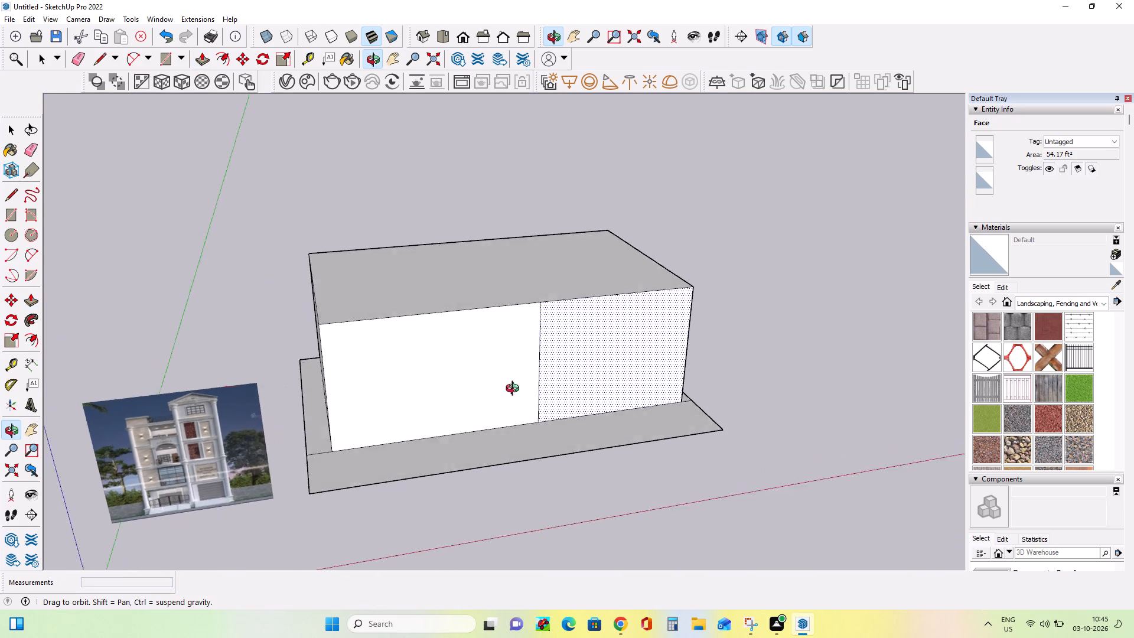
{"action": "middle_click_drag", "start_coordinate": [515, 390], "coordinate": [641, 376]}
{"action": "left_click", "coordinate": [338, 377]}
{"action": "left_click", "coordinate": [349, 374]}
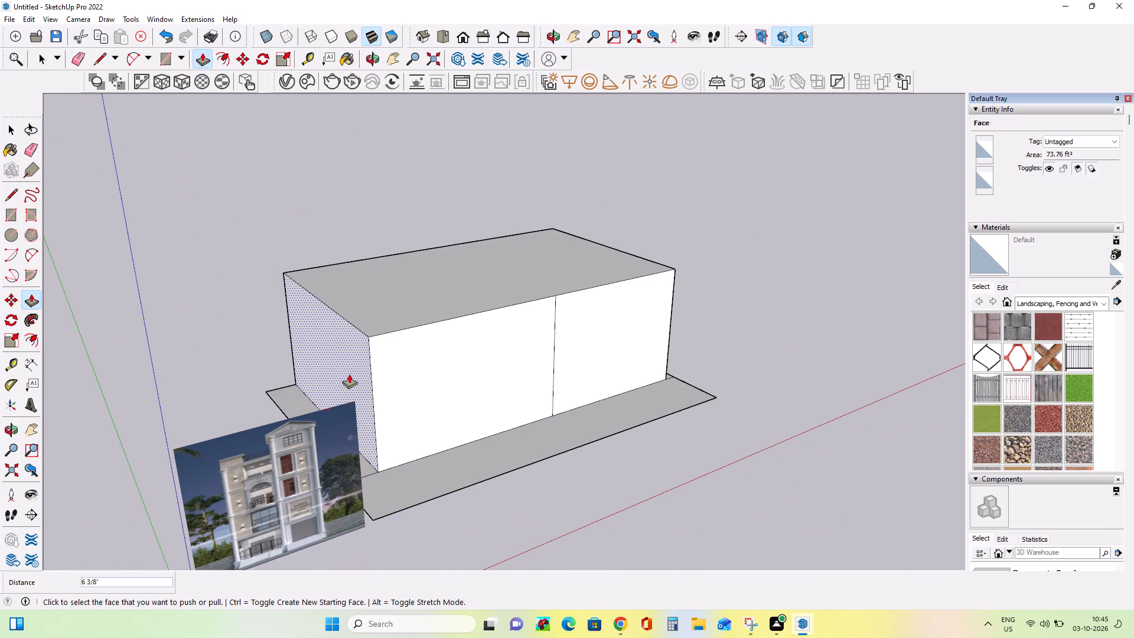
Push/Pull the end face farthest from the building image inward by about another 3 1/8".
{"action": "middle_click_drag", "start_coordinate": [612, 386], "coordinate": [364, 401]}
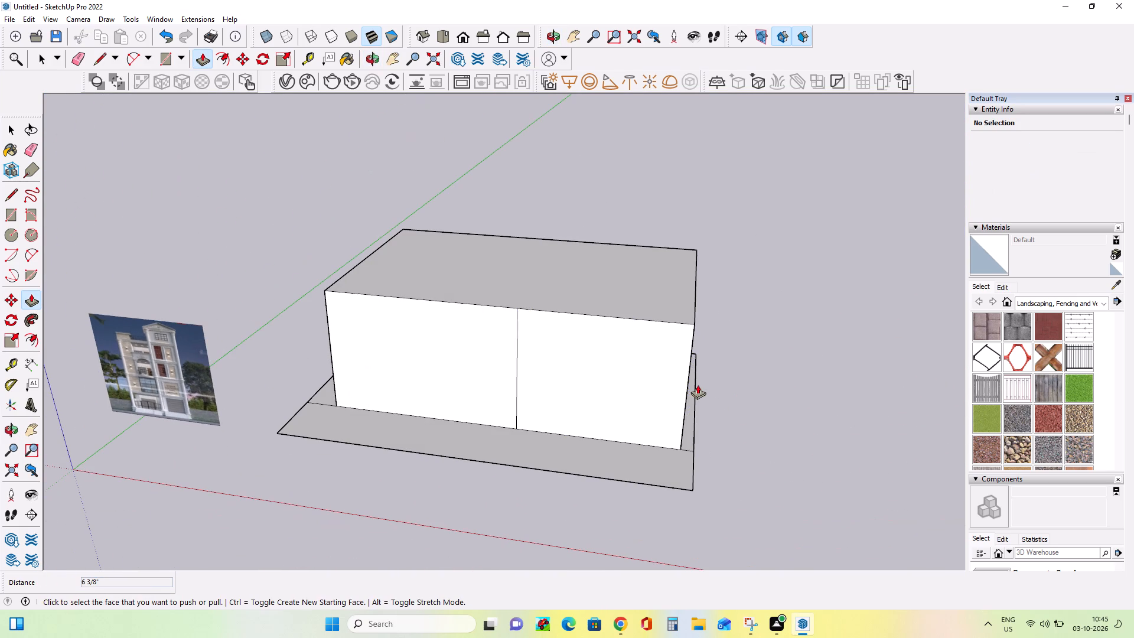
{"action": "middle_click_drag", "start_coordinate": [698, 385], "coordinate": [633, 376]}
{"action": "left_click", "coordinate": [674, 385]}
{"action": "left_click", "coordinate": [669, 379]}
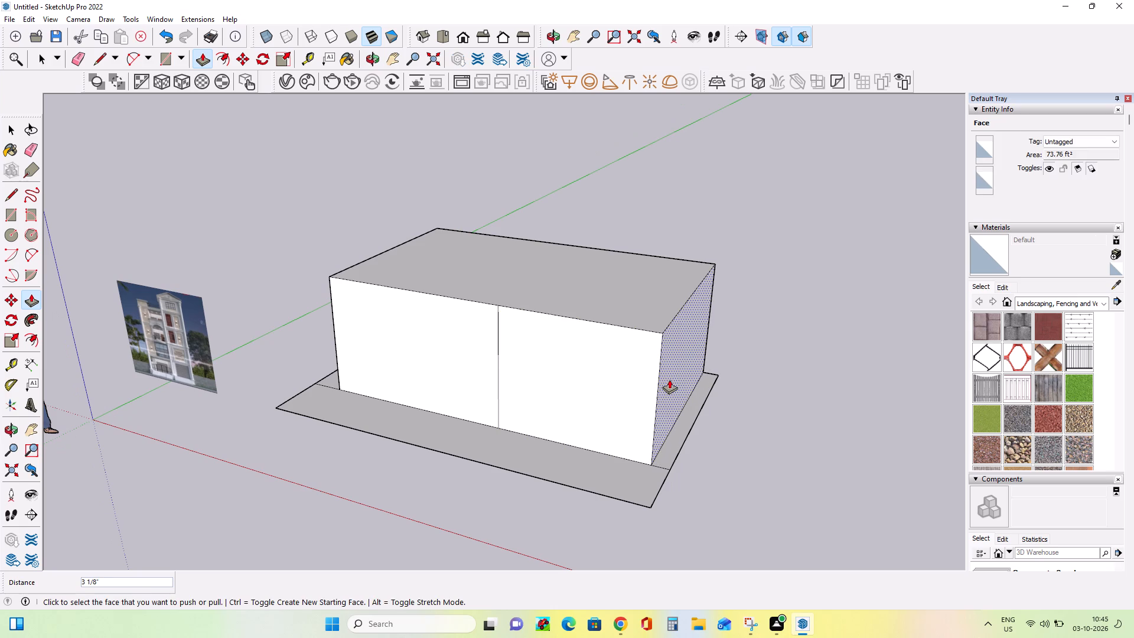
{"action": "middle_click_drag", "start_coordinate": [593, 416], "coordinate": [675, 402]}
Examine the storeys, columns and ground-floor shutter in the building image and compare them with the block's divided front face.
{"action": "scroll", "coordinate": [599, 341], "scroll_direction": "up", "scroll_amount": 3}
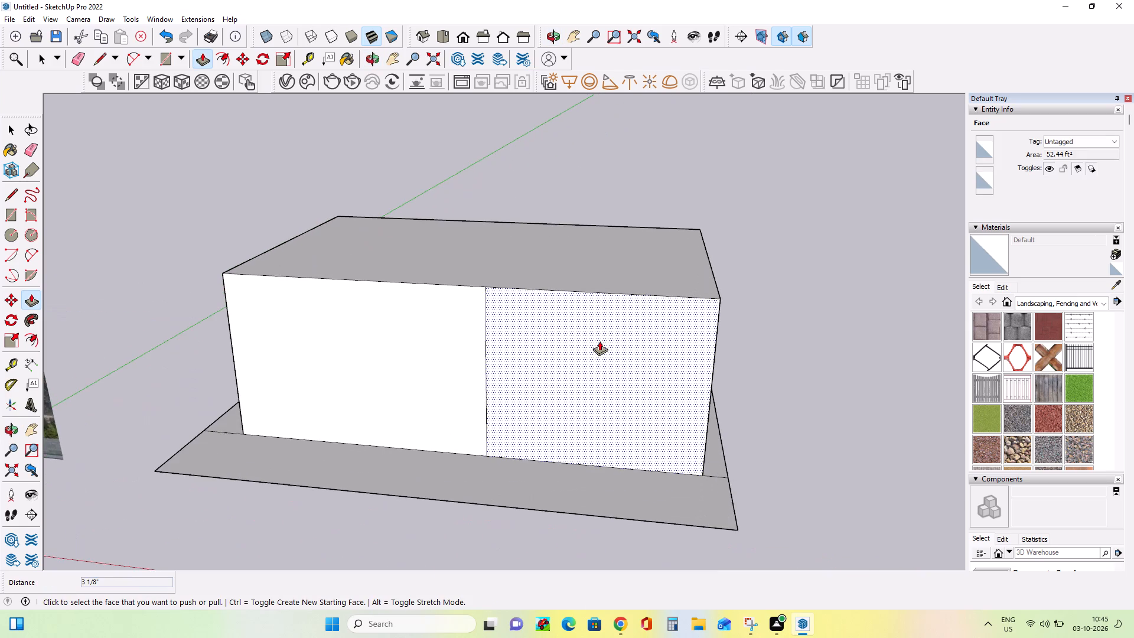
{"action": "middle_click_drag", "start_coordinate": [599, 341], "coordinate": [605, 323]}
{"action": "scroll", "coordinate": [612, 333], "scroll_direction": "down", "scroll_amount": 2}
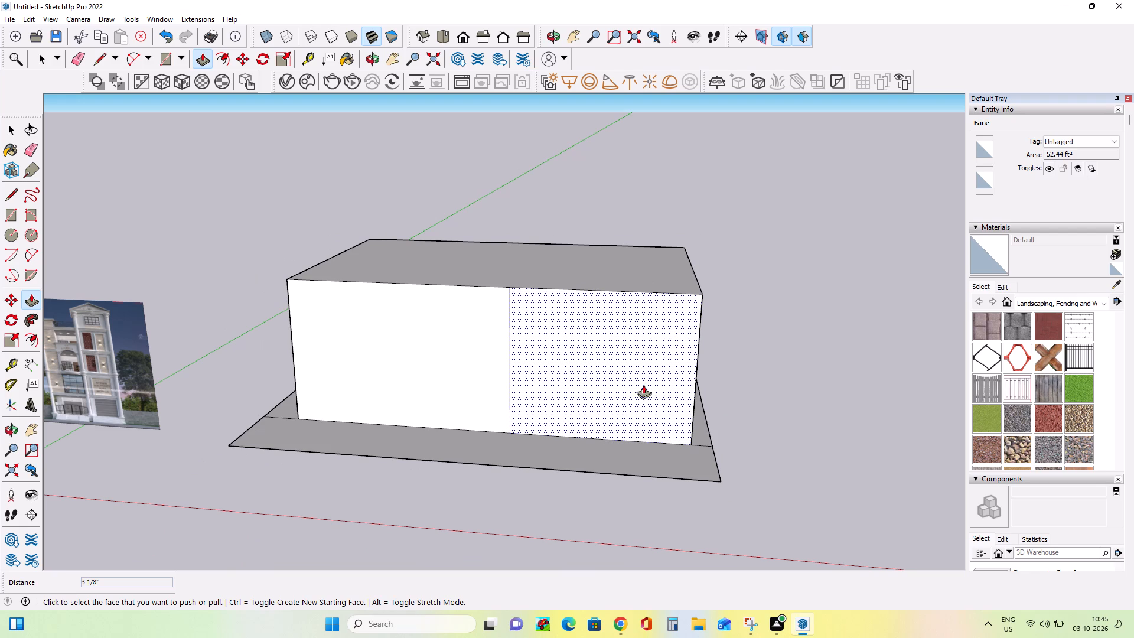
{"action": "middle_click_drag", "start_coordinate": [138, 379], "coordinate": [178, 389]}
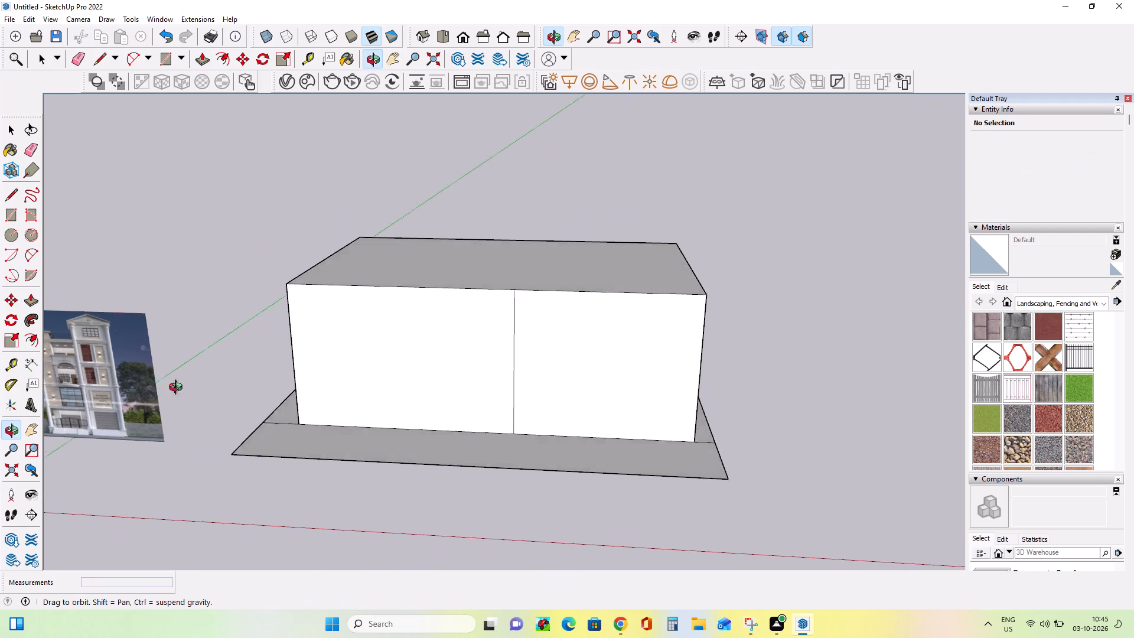
{"action": "middle_click_drag", "start_coordinate": [178, 389], "coordinate": [273, 393]}
{"action": "scroll", "coordinate": [111, 483], "scroll_direction": "up", "scroll_amount": 6}
{"action": "scroll", "coordinate": [110, 483], "scroll_direction": "down", "scroll_amount": 1}
{"action": "scroll", "coordinate": [110, 483], "scroll_direction": "up", "scroll_amount": 7}
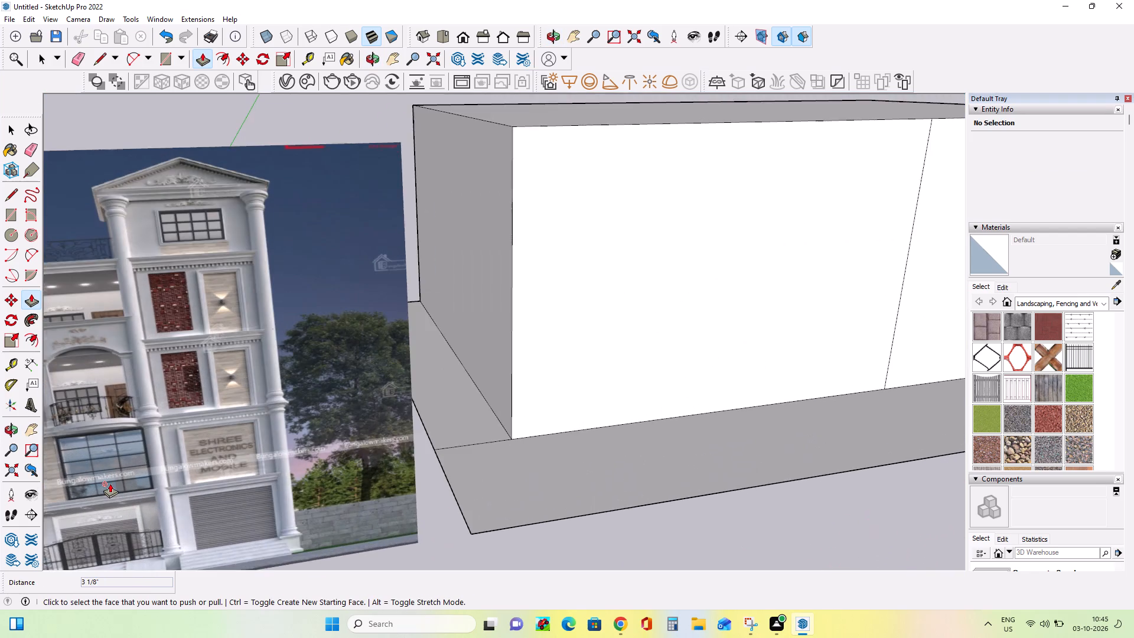
{"action": "scroll", "coordinate": [110, 483], "scroll_direction": "up", "scroll_amount": 2}
{"action": "scroll", "coordinate": [110, 483], "scroll_direction": "down", "scroll_amount": 5}
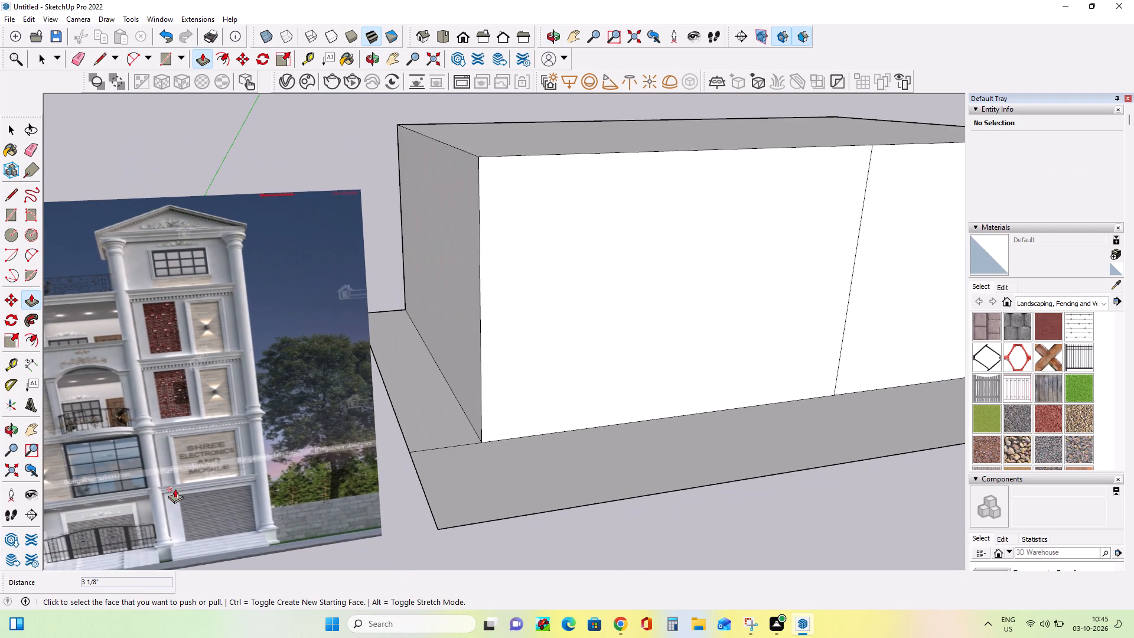
{"action": "middle_click", "coordinate": [245, 504]}
{"action": "scroll", "coordinate": [199, 501], "scroll_direction": "up", "scroll_amount": 14}
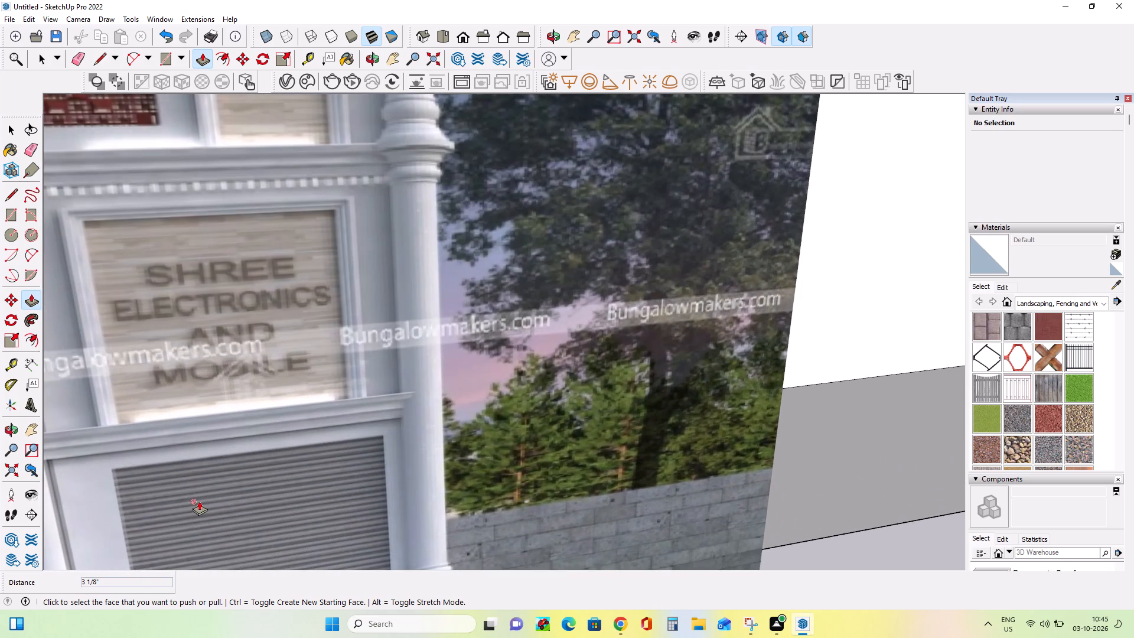
{"action": "middle_click_drag", "start_coordinate": [199, 501], "coordinate": [198, 460]}
{"action": "scroll", "coordinate": [198, 460], "scroll_direction": "down", "scroll_amount": 9}
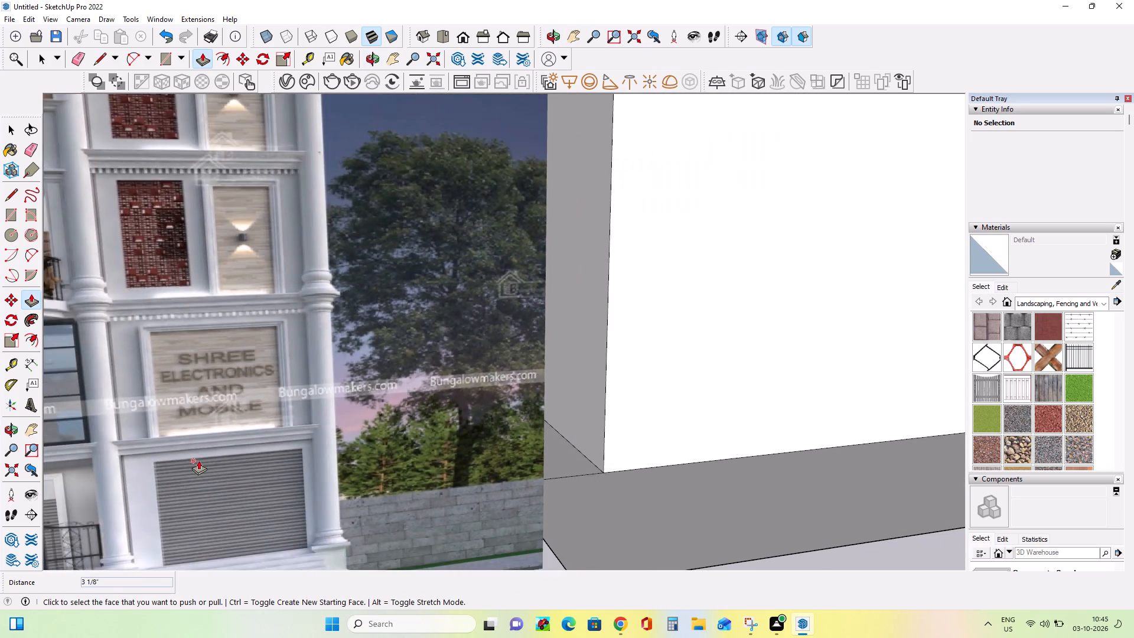
{"action": "scroll", "coordinate": [198, 460], "scroll_direction": "down", "scroll_amount": 11}
{"action": "middle_click_drag", "start_coordinate": [371, 466], "coordinate": [292, 464]}
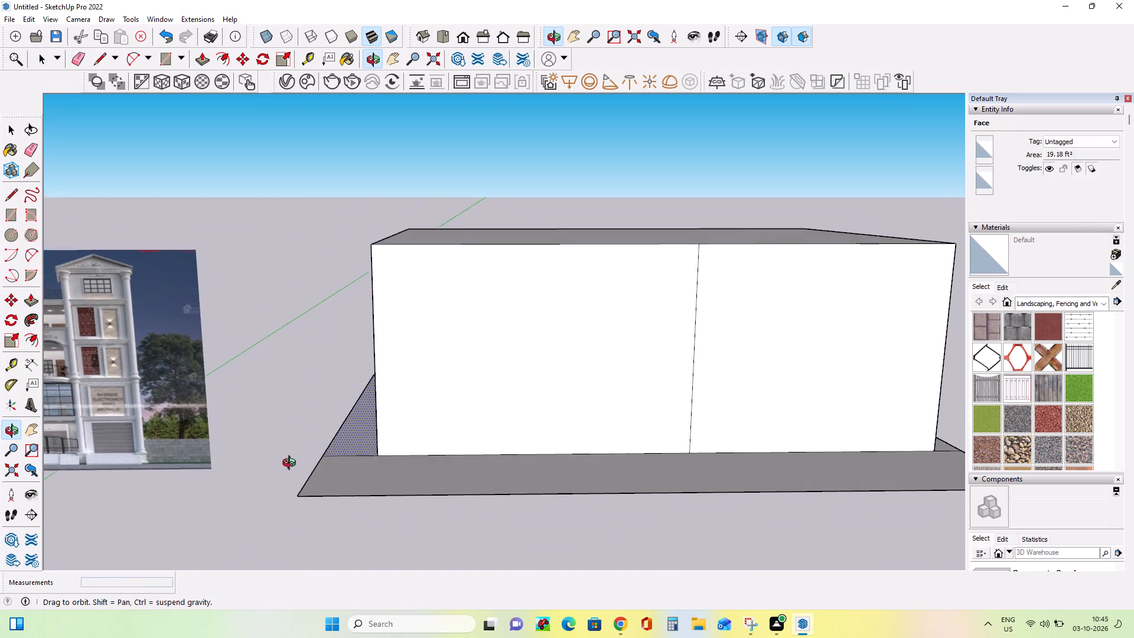
{"action": "middle_click_drag", "start_coordinate": [292, 464], "coordinate": [291, 468]}
{"action": "scroll", "coordinate": [313, 454], "scroll_direction": "down", "scroll_amount": 4}
{"action": "scroll", "coordinate": [505, 442], "scroll_direction": "down", "scroll_amount": 3}
{"action": "middle_click", "coordinate": [605, 440]}
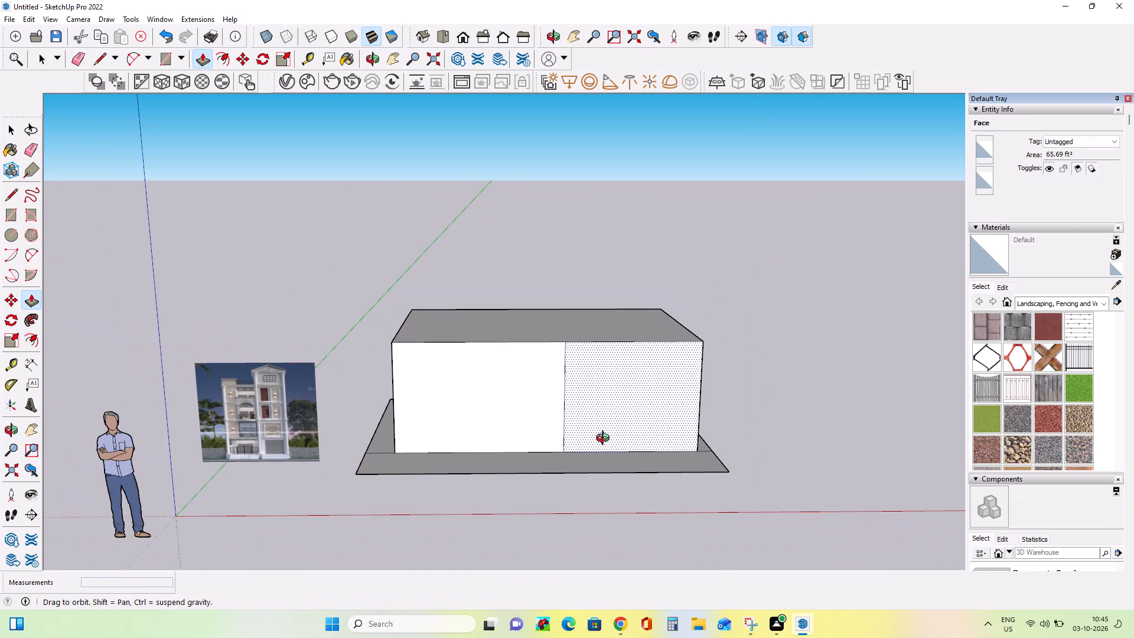
With the Rectangle tool ready, examine the building image's shutter bay and entrance steps against the block's base and front ground strip.
{"action": "left_click", "coordinate": [6, 220]}
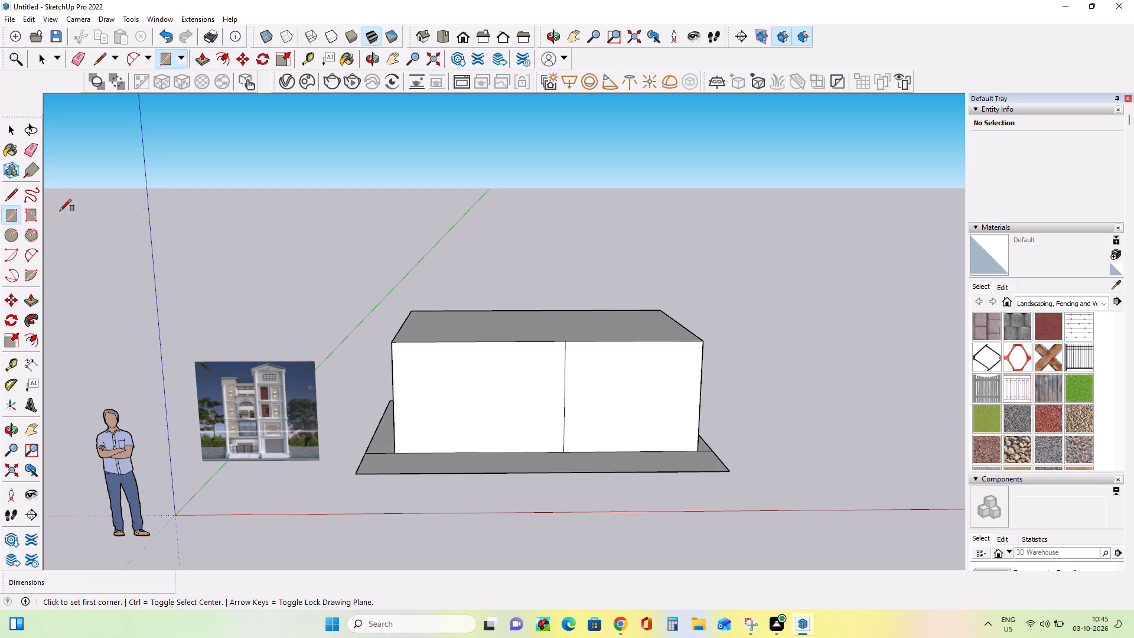
{"action": "scroll", "coordinate": [290, 464], "scroll_direction": "up", "scroll_amount": 4}
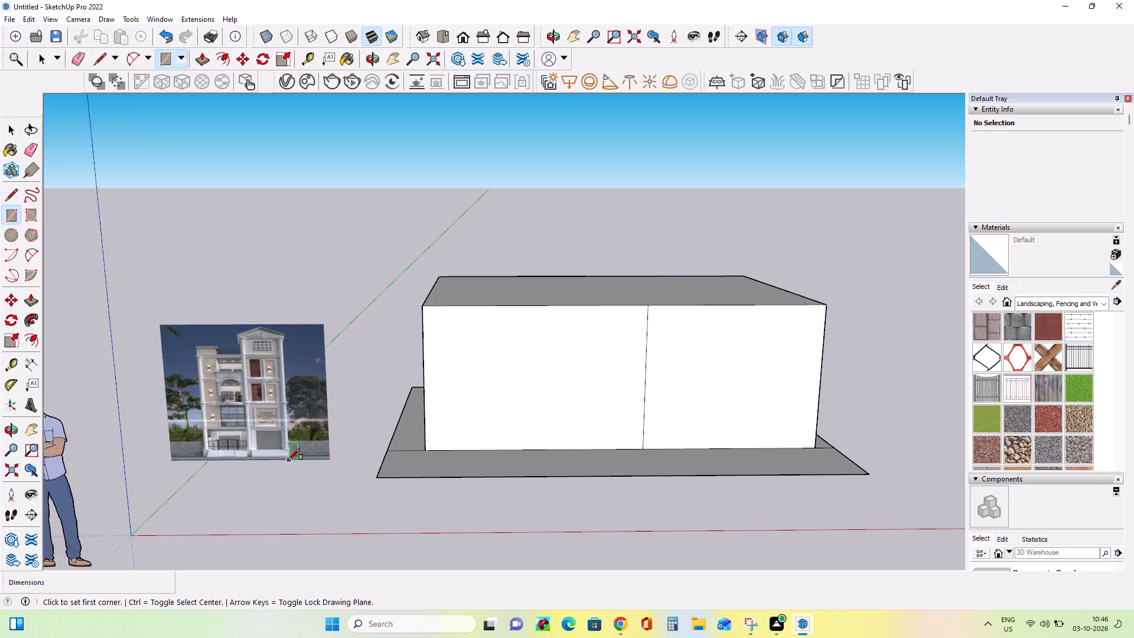
{"action": "scroll", "coordinate": [288, 460], "scroll_direction": "up", "scroll_amount": 12}
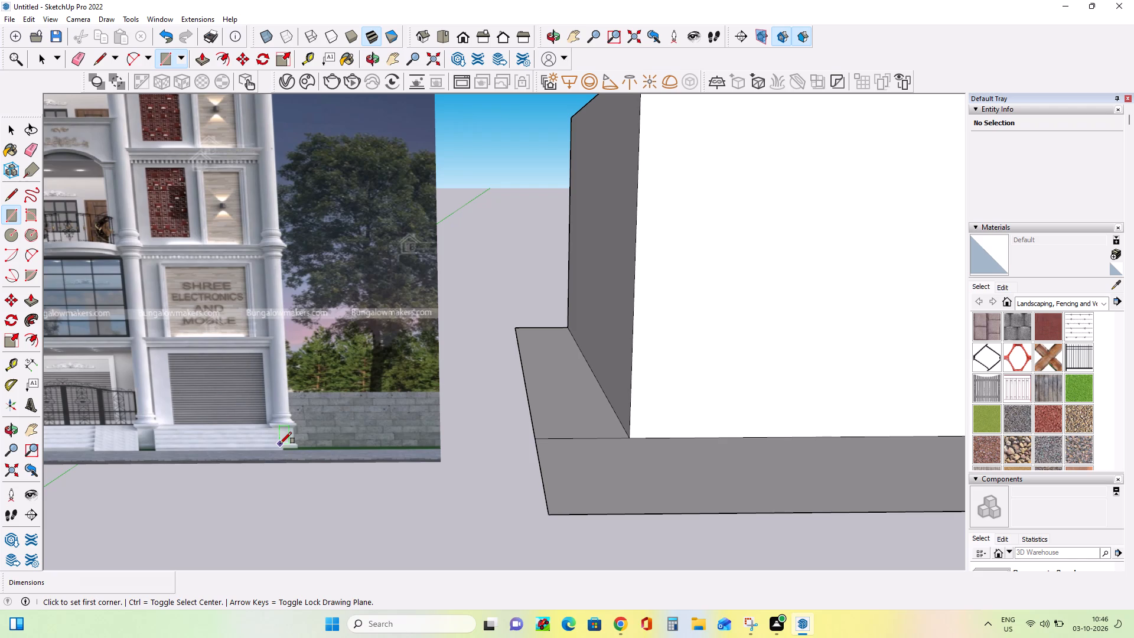
{"action": "scroll", "coordinate": [280, 444], "scroll_direction": "down", "scroll_amount": 14}
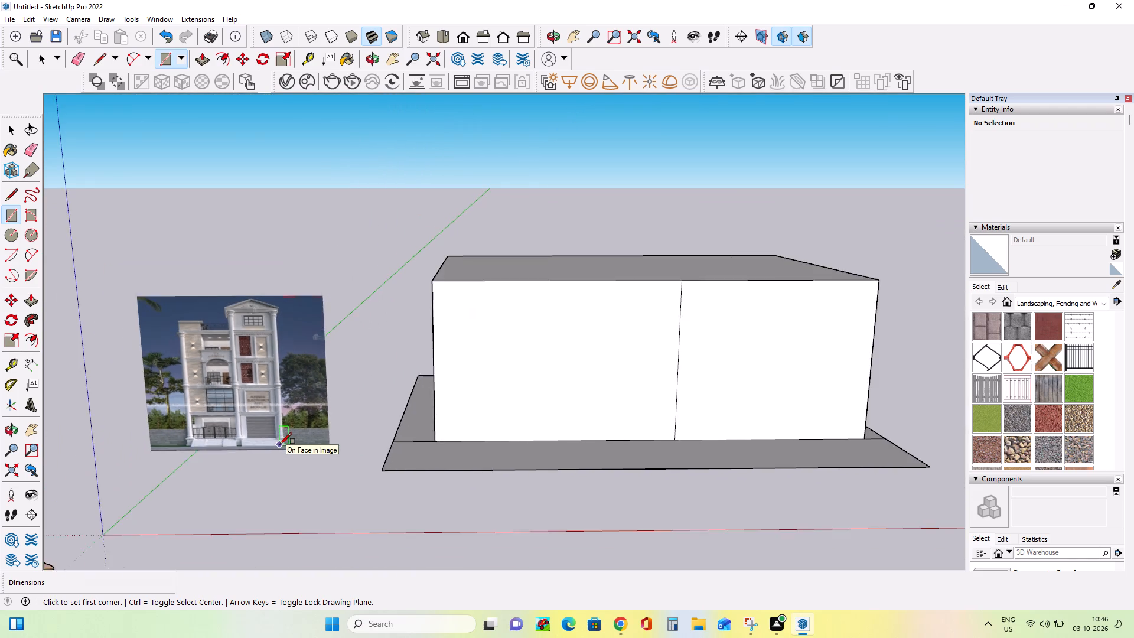
{"action": "scroll", "coordinate": [280, 444], "scroll_direction": "down", "scroll_amount": 9}
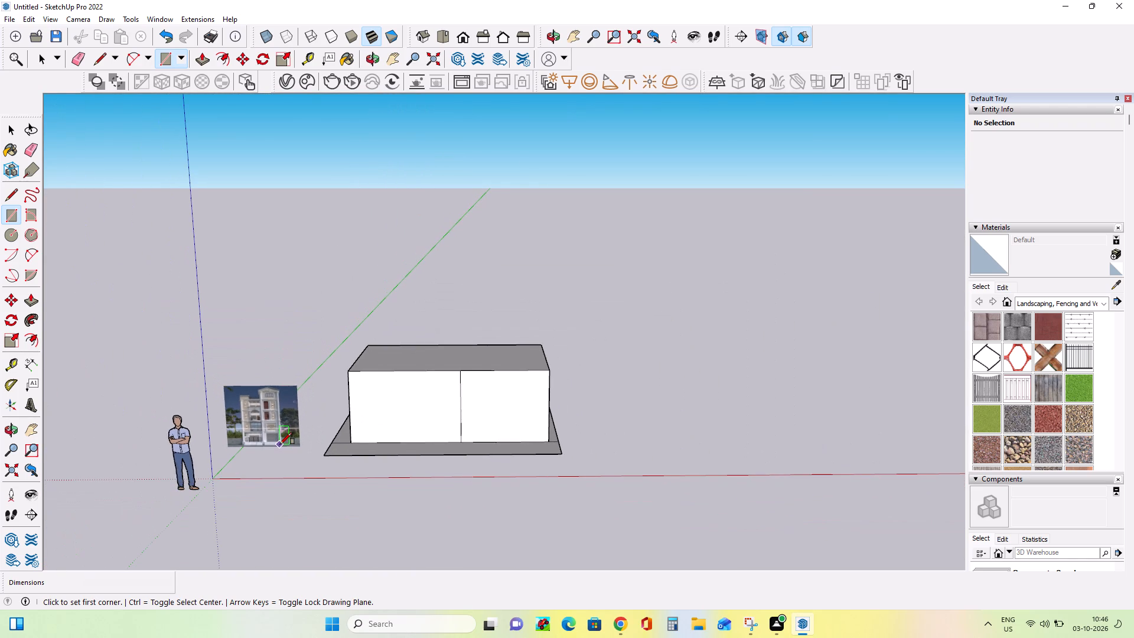
{"action": "scroll", "coordinate": [280, 444], "scroll_direction": "up", "scroll_amount": 12}
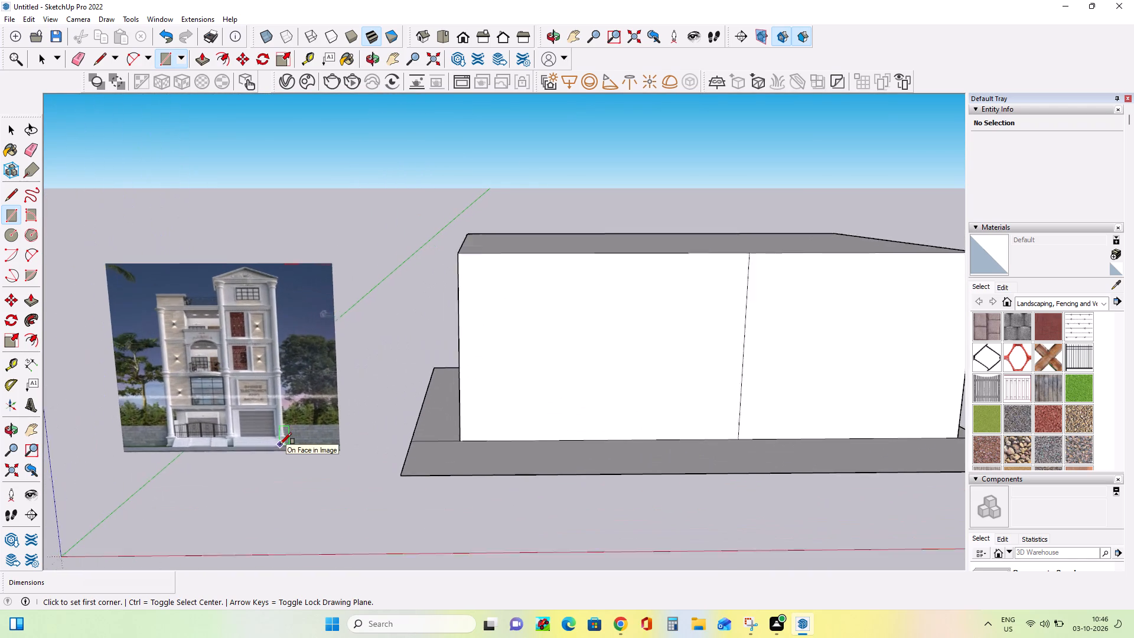
{"action": "scroll", "coordinate": [280, 444], "scroll_direction": "up", "scroll_amount": 2}
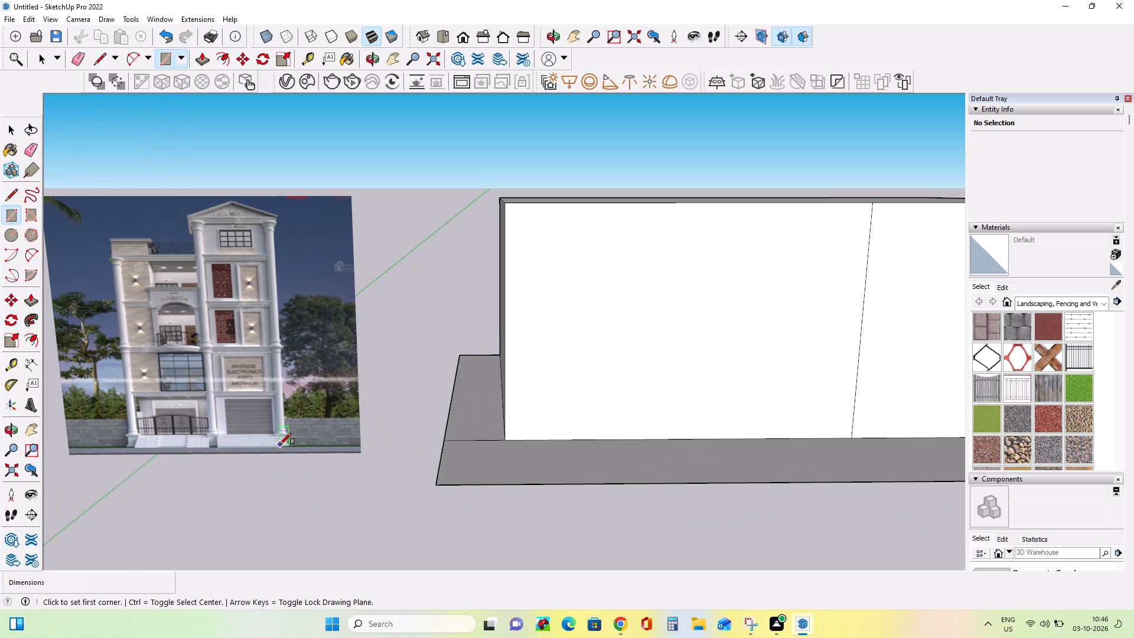
{"action": "scroll", "coordinate": [251, 412], "scroll_direction": "up", "scroll_amount": 8}
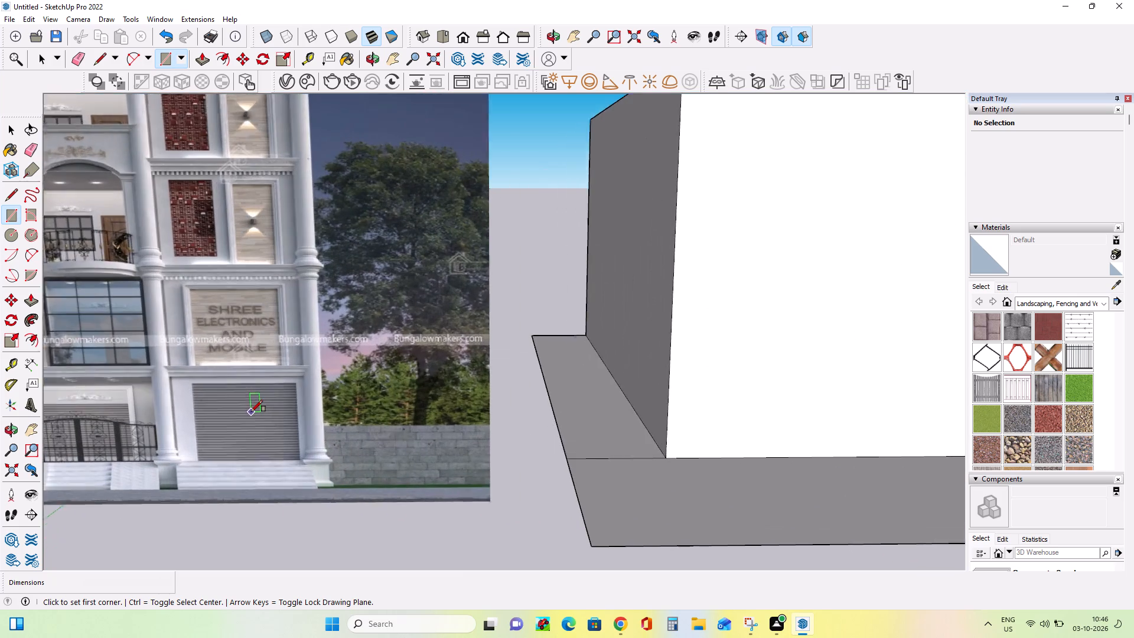
{"action": "scroll", "coordinate": [251, 412], "scroll_direction": "up", "scroll_amount": 1}
{"action": "middle_click_drag", "start_coordinate": [252, 413], "coordinate": [262, 467]}
{"action": "scroll", "coordinate": [260, 507], "scroll_direction": "up", "scroll_amount": 4}
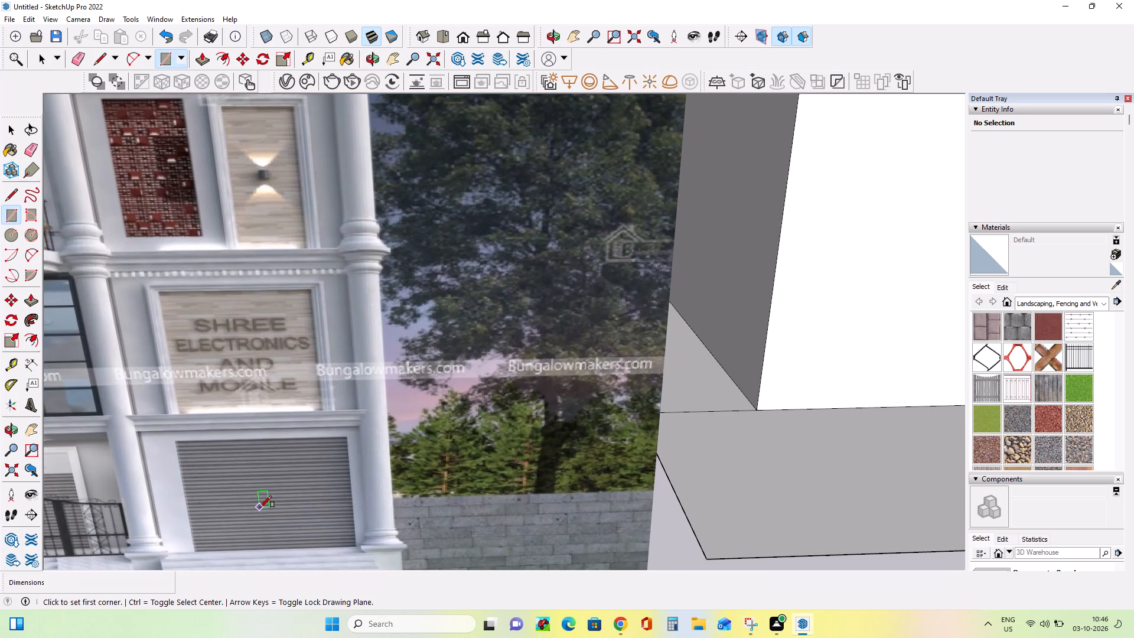
{"action": "scroll", "coordinate": [235, 380], "scroll_direction": "up", "scroll_amount": 1}
{"action": "scroll", "coordinate": [235, 384], "scroll_direction": "down", "scroll_amount": 3}
{"action": "scroll", "coordinate": [240, 467], "scroll_direction": "down", "scroll_amount": 4}
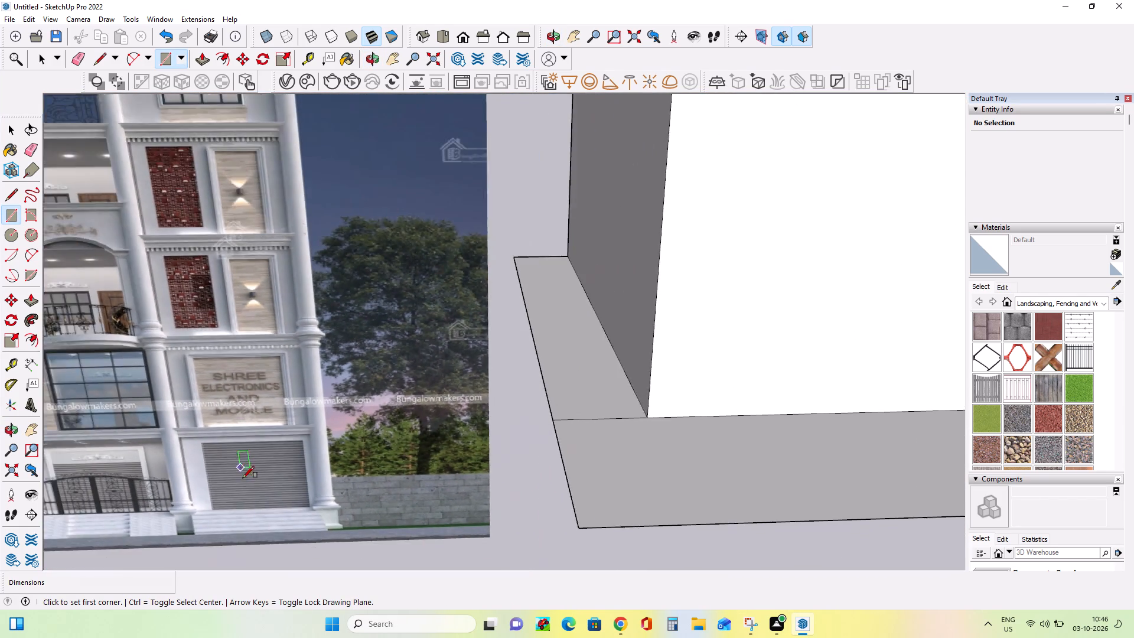
{"action": "scroll", "coordinate": [243, 479], "scroll_direction": "down", "scroll_amount": 14}
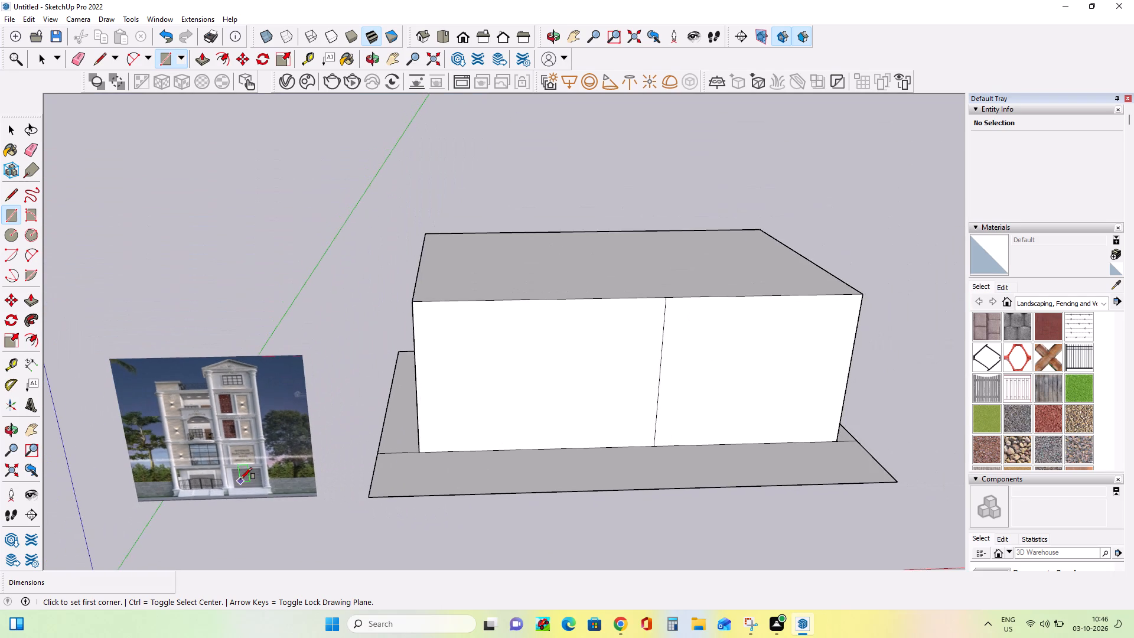
{"action": "scroll", "coordinate": [240, 475], "scroll_direction": "down", "scroll_amount": 3}
{"action": "scroll", "coordinate": [242, 534], "scroll_direction": "up", "scroll_amount": 8}
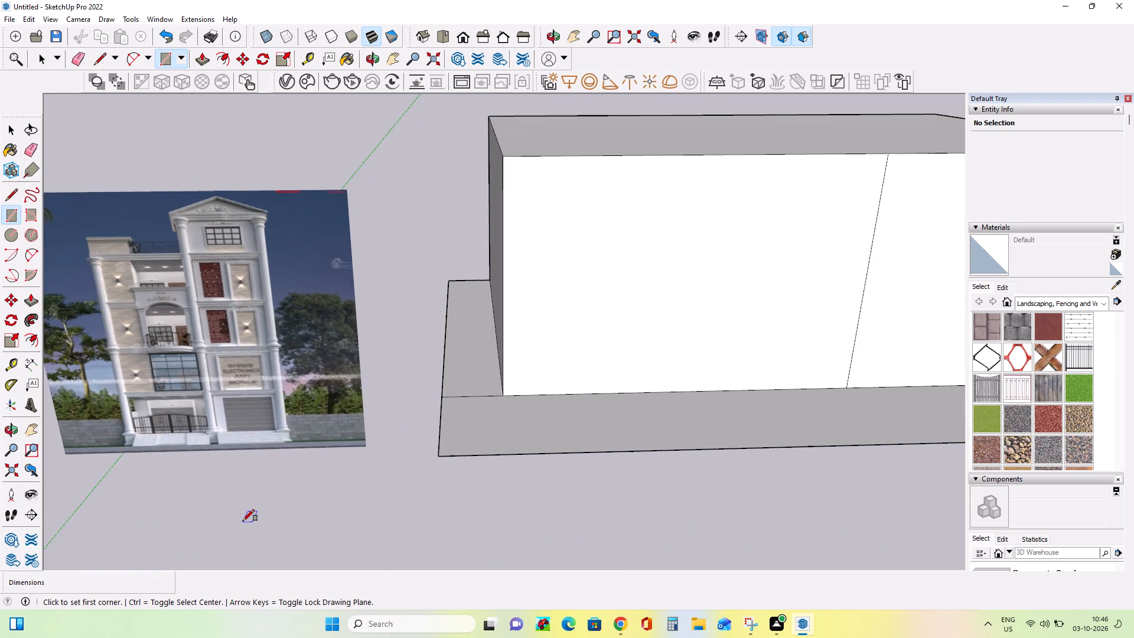
{"action": "scroll", "coordinate": [243, 521], "scroll_direction": "up", "scroll_amount": 4}
{"action": "scroll", "coordinate": [243, 520], "scroll_direction": "down", "scroll_amount": 5}
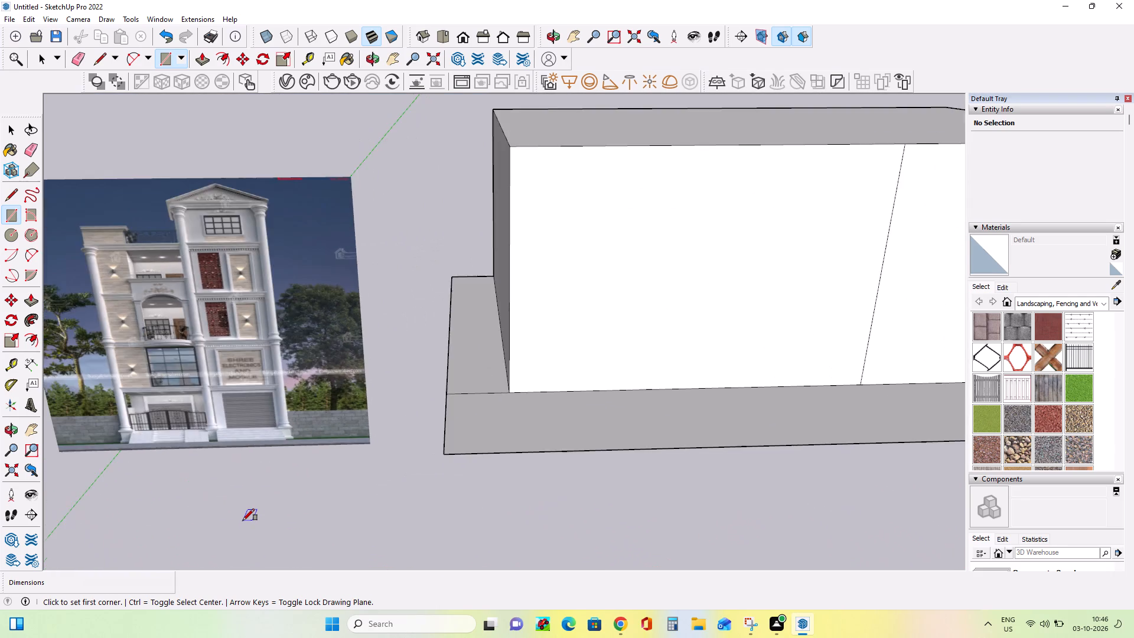
{"action": "scroll", "coordinate": [243, 520], "scroll_direction": "down", "scroll_amount": 11}
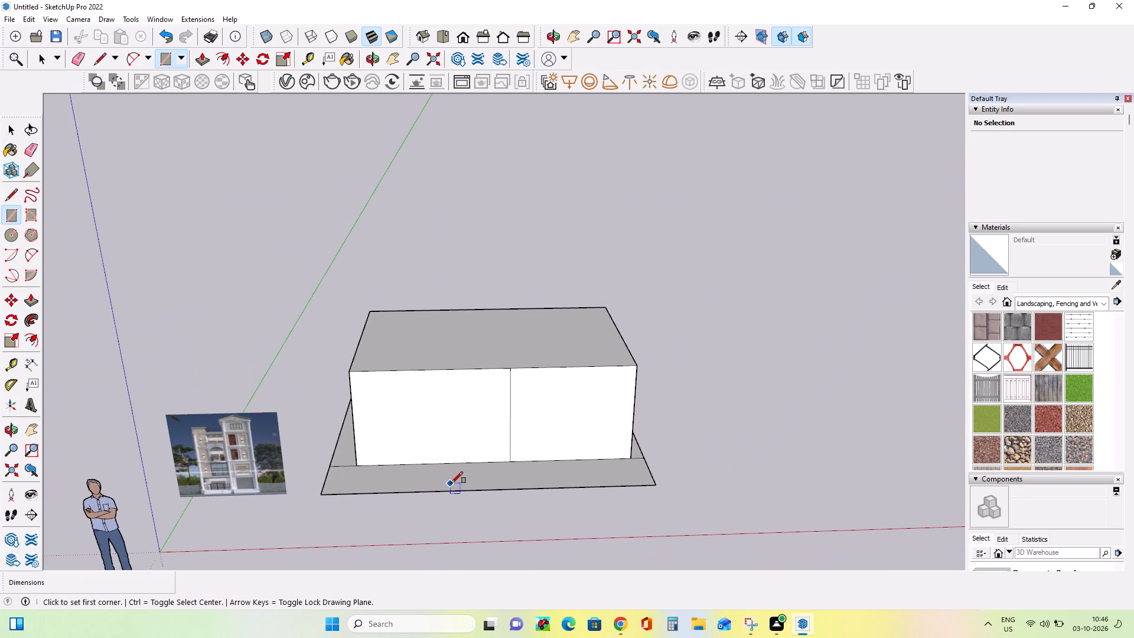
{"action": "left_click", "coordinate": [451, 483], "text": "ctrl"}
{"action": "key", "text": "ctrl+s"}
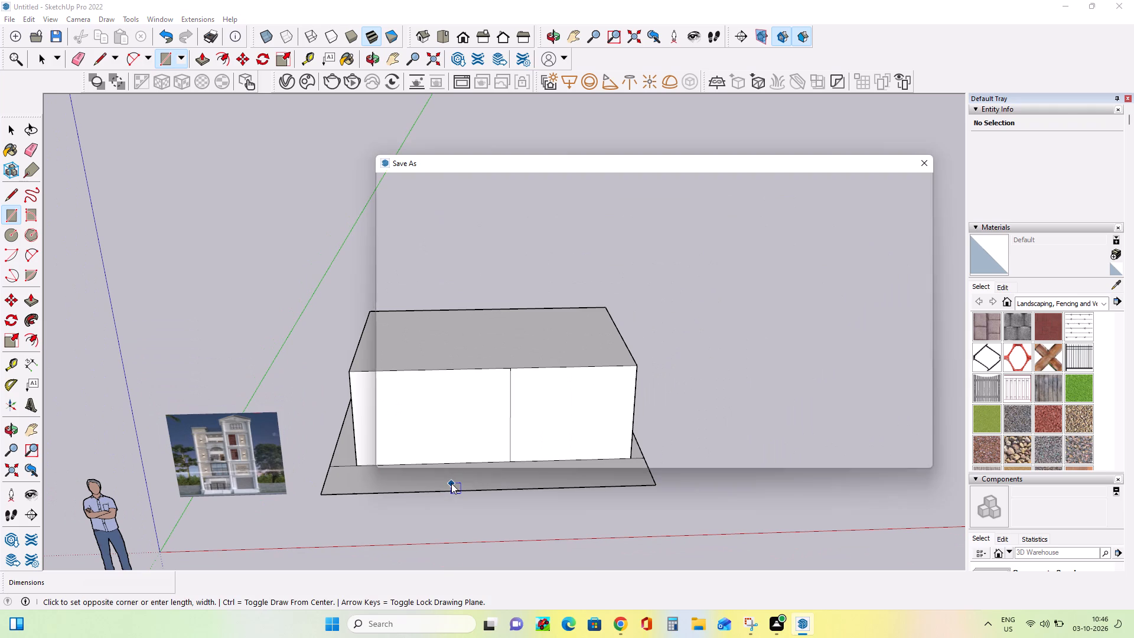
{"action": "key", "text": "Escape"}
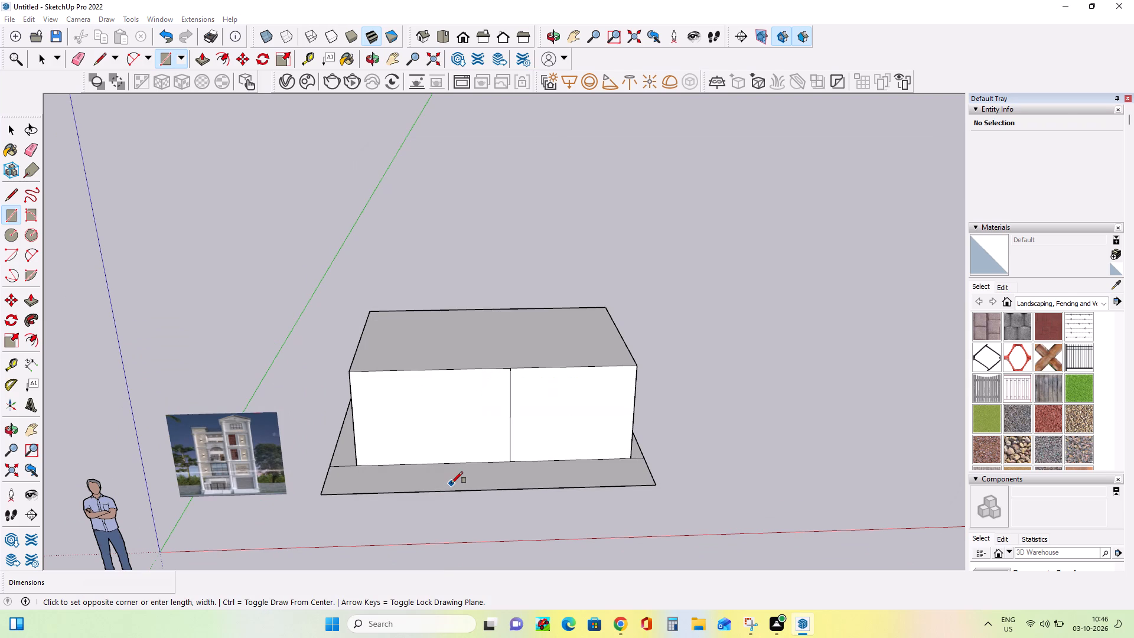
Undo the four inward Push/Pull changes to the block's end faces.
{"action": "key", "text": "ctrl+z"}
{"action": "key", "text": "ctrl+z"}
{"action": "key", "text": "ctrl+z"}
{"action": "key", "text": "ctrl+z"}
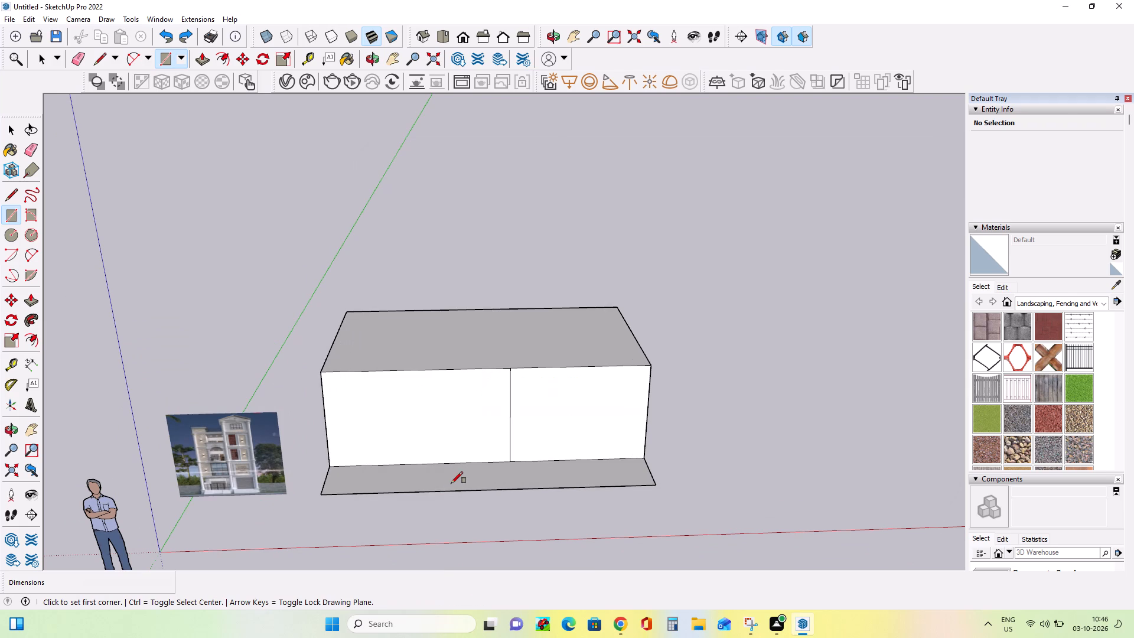
Undo the block's extrusion and front-face division, back to the flat ground rectangle with its front strip.
{"action": "key", "text": "ctrl+z"}
{"action": "key", "text": "ctrl+z"}
{"action": "key", "text": "ctrl+z"}
{"action": "key", "text": "ctrl+z"}
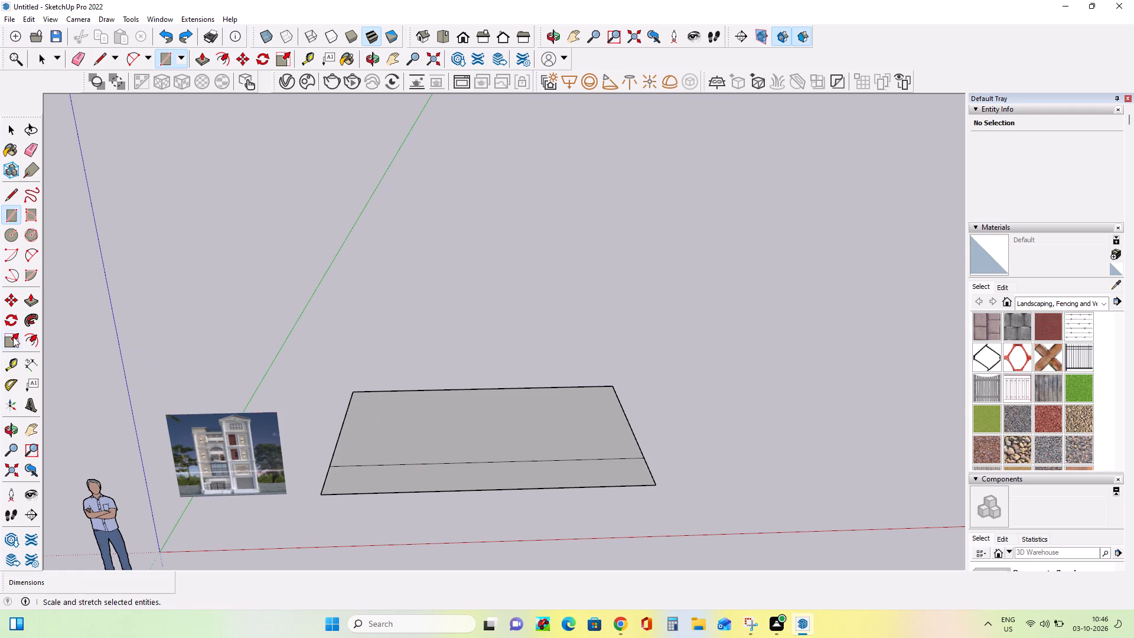
Draw a rectangle about 9' 7 3/8" by 20' 5 1/8" spanning the ground face from just behind the front strip to the back edge.
{"action": "left_click", "coordinate": [18, 214]}
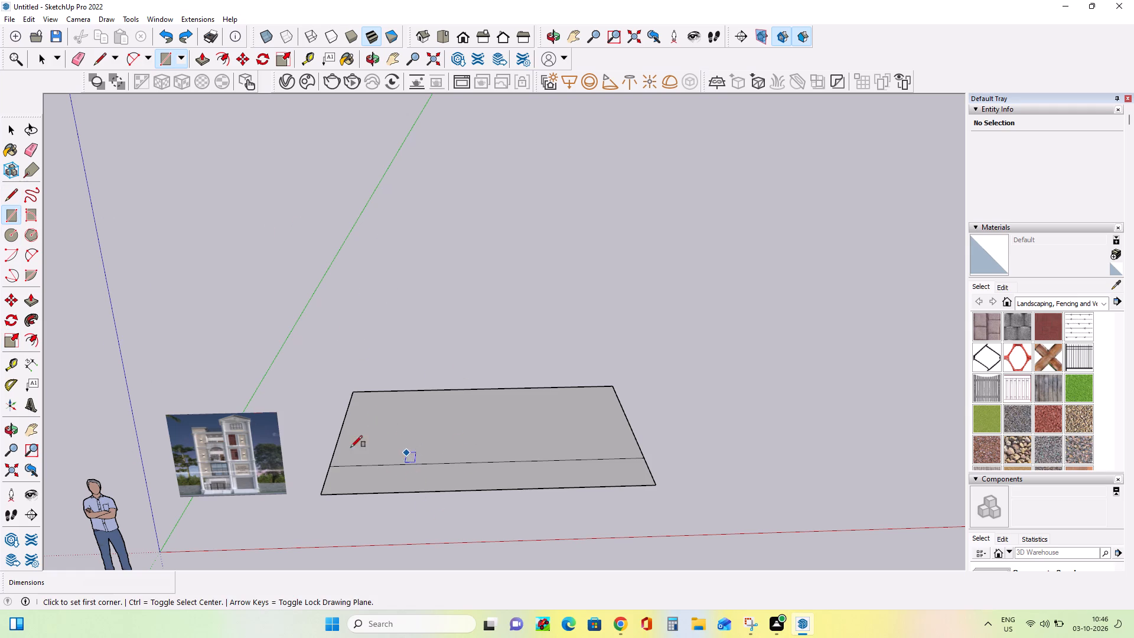
{"action": "left_click", "coordinate": [334, 455]}
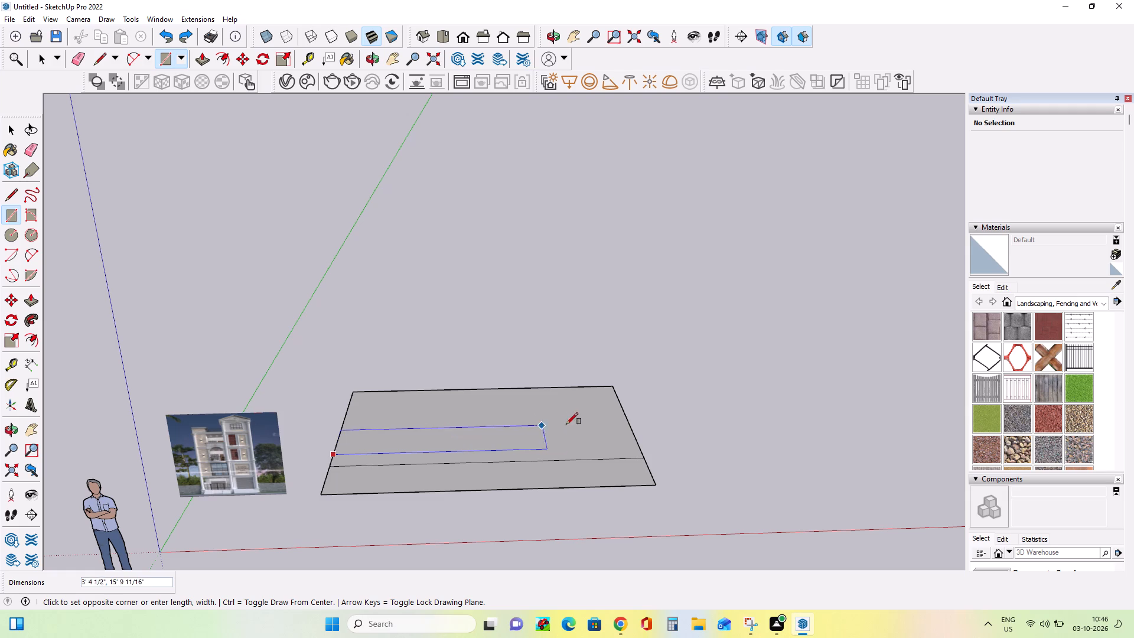
{"action": "left_click", "coordinate": [611, 384]}
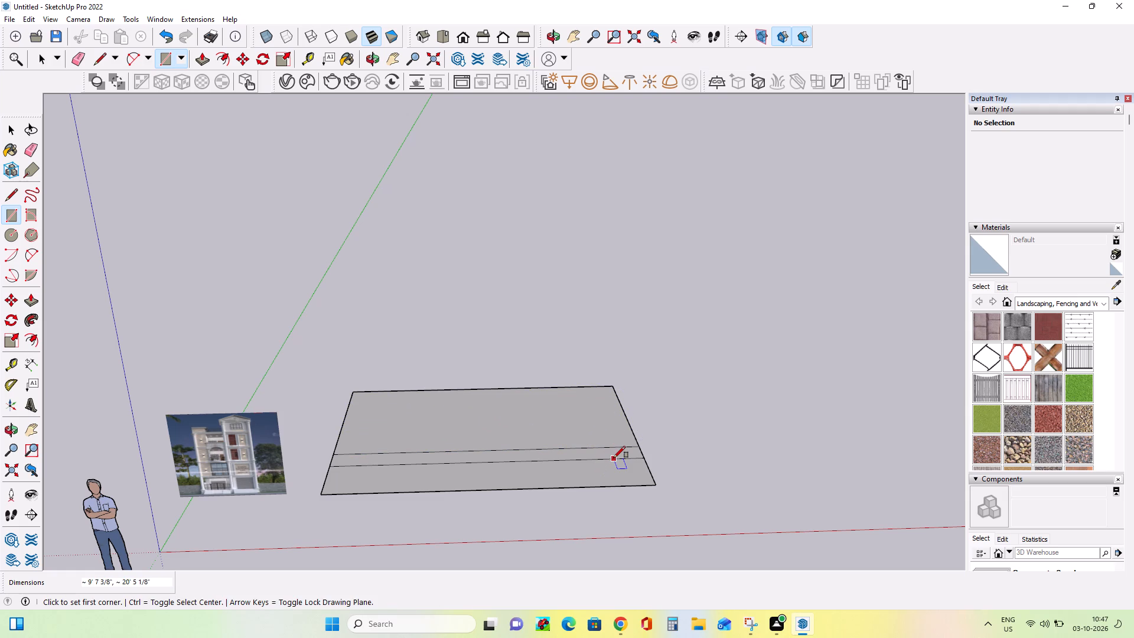
Draw a rectangle about 16' 8 1/4" by 11' 1 1/2" from the front strip's line to the back edge, inset from both ends.
{"action": "left_click", "coordinate": [616, 457]}
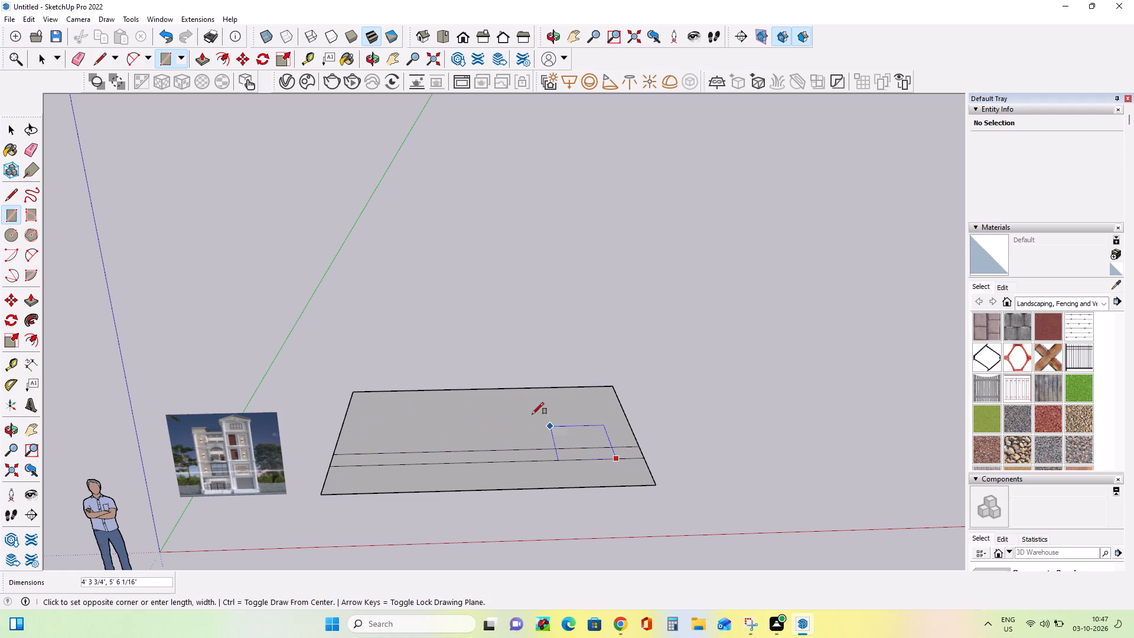
{"action": "left_click", "coordinate": [377, 393]}
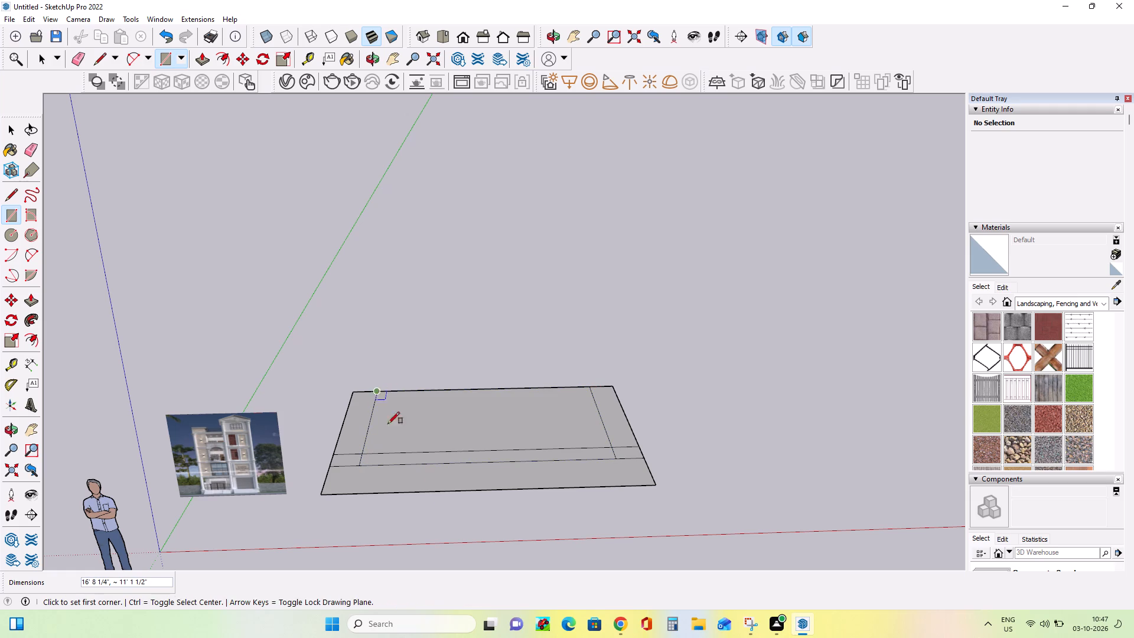
Draw a dividing line about 1' 6 1/8" long across the narrow band behind the front strip, slightly off-centre away from the building image.
{"action": "middle_click_drag", "start_coordinate": [525, 559], "coordinate": [546, 531]}
{"action": "scroll", "coordinate": [511, 495], "scroll_direction": "up", "scroll_amount": 3}
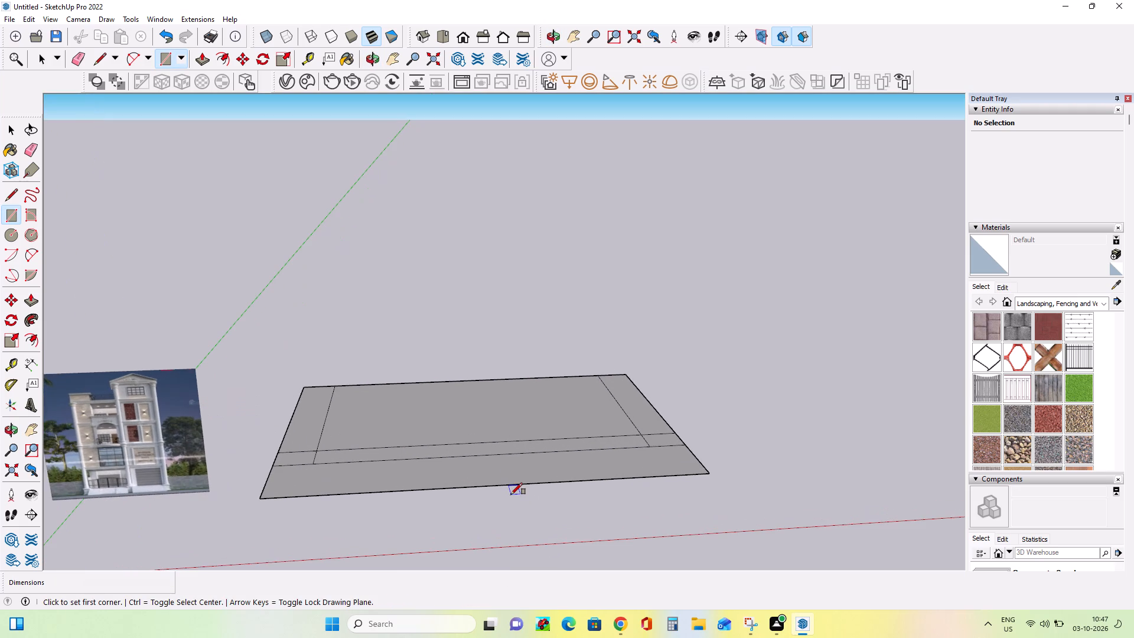
{"action": "scroll", "coordinate": [511, 494], "scroll_direction": "up", "scroll_amount": 1}
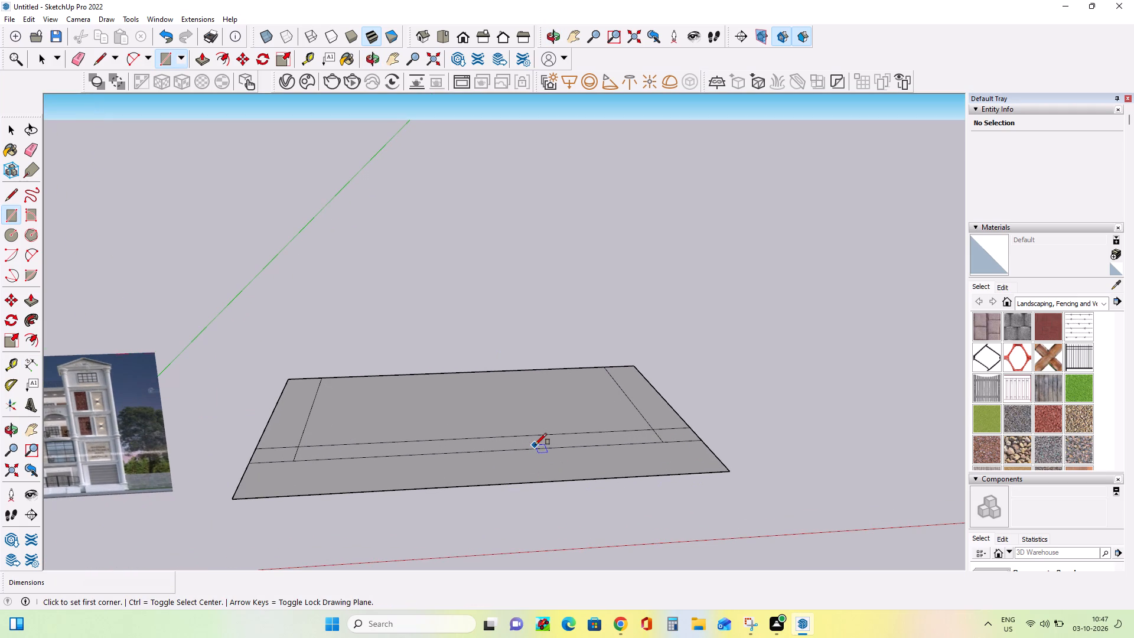
{"action": "left_click", "coordinate": [15, 187]}
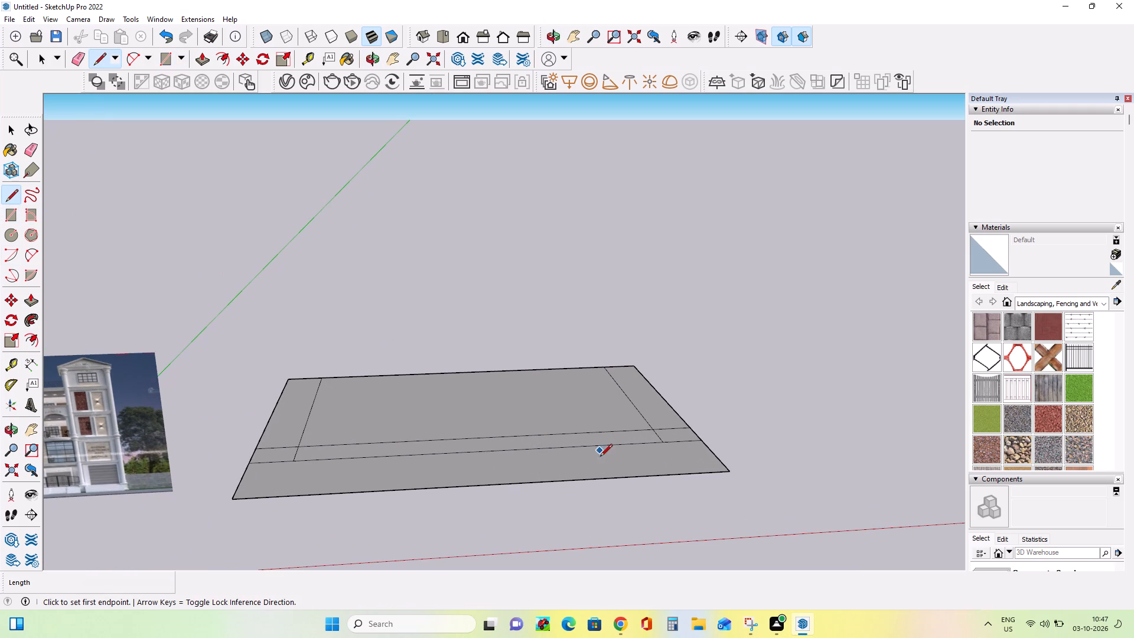
{"action": "left_click", "coordinate": [501, 448]}
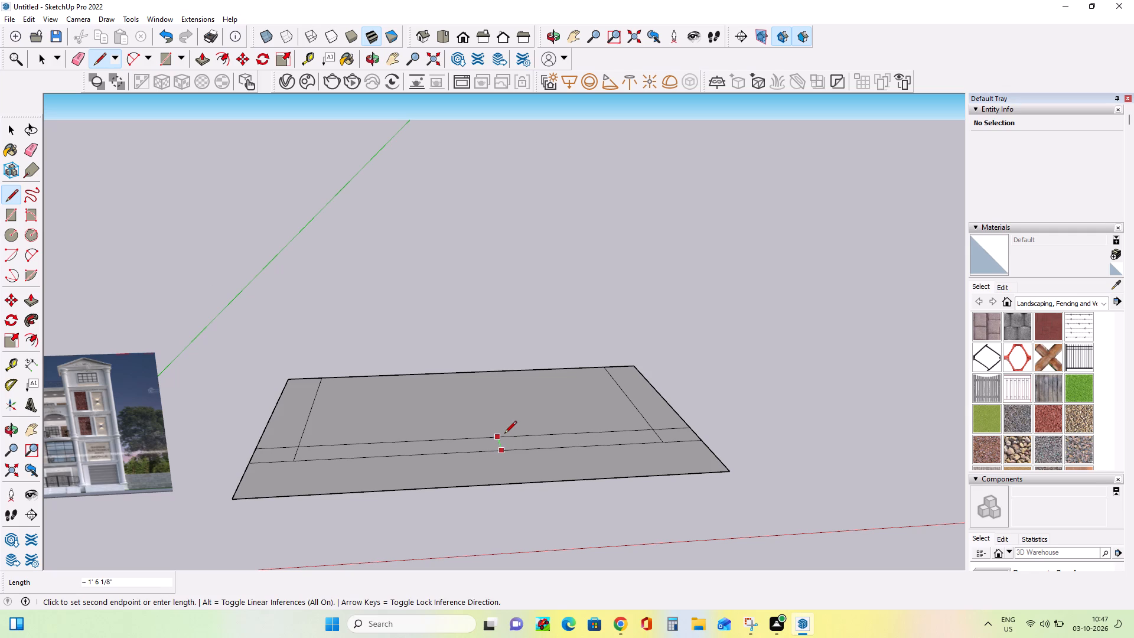
{"action": "left_click", "coordinate": [504, 434]}
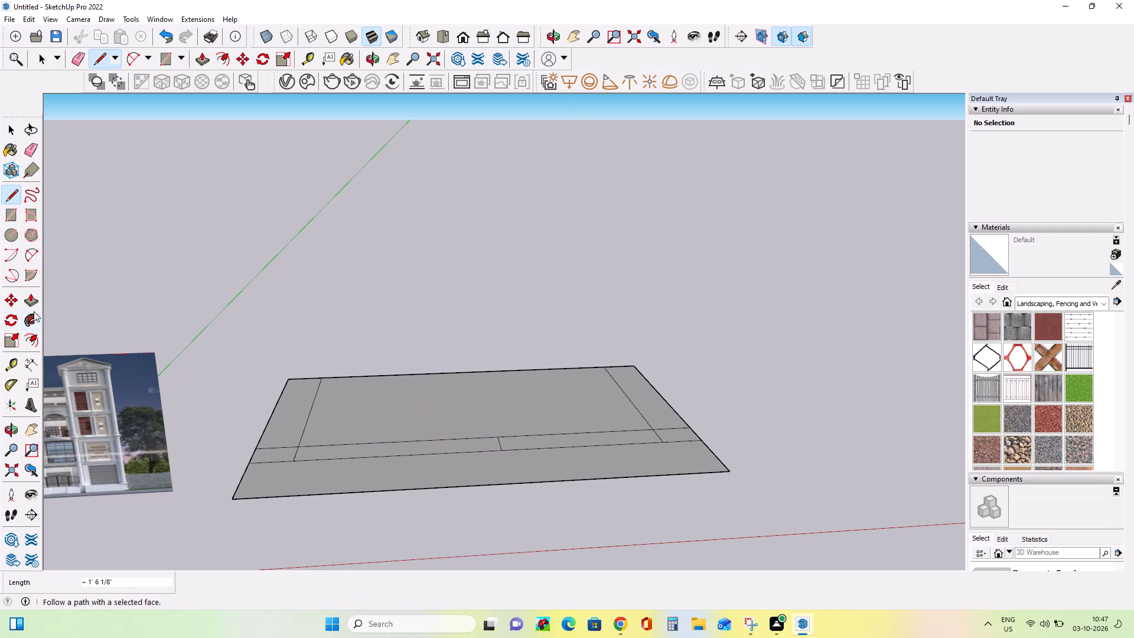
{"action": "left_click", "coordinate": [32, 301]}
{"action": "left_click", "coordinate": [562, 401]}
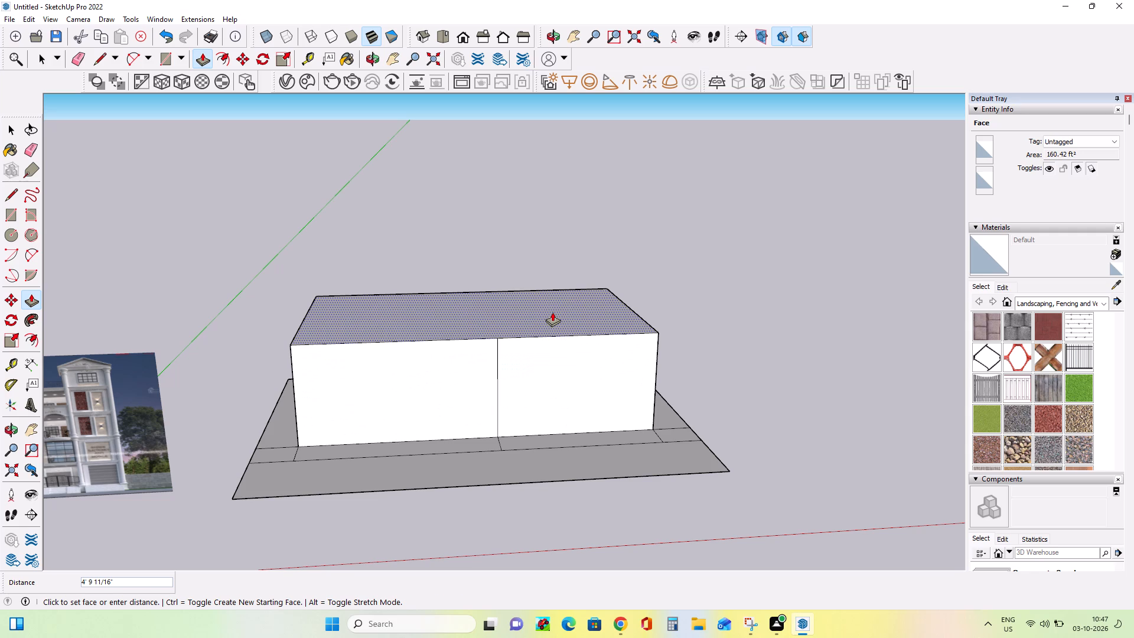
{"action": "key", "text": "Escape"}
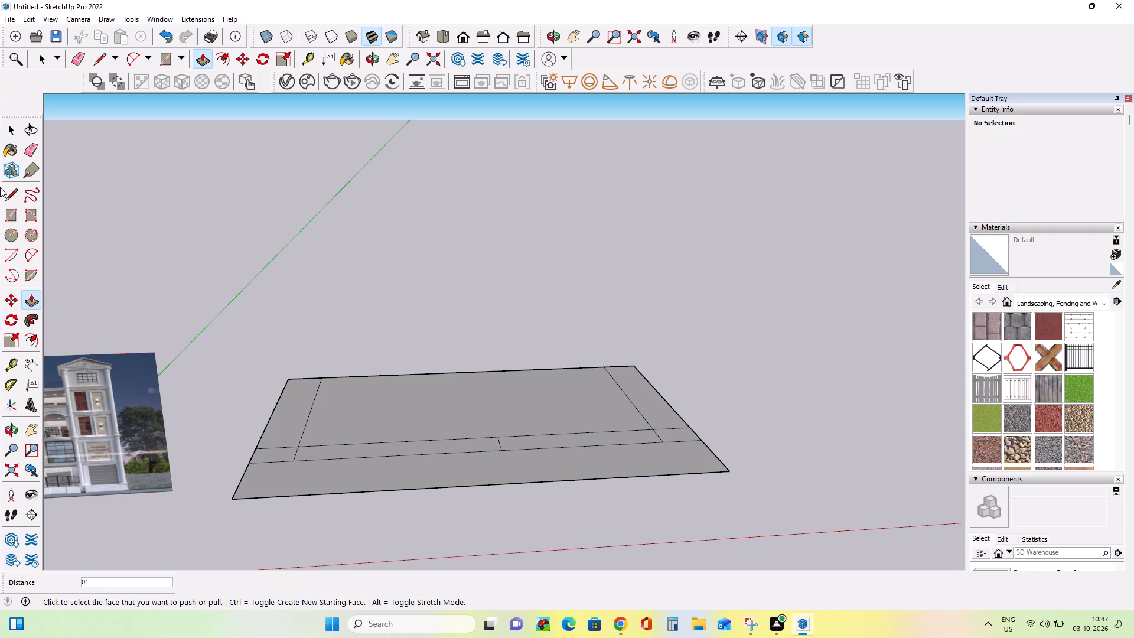
Extend the band's dividing line about 9' 7 3/8" to the back edge, splitting the block footprint into two bays.
{"action": "left_click", "coordinate": [14, 194]}
{"action": "middle_click_drag", "start_coordinate": [425, 388], "coordinate": [439, 454]}
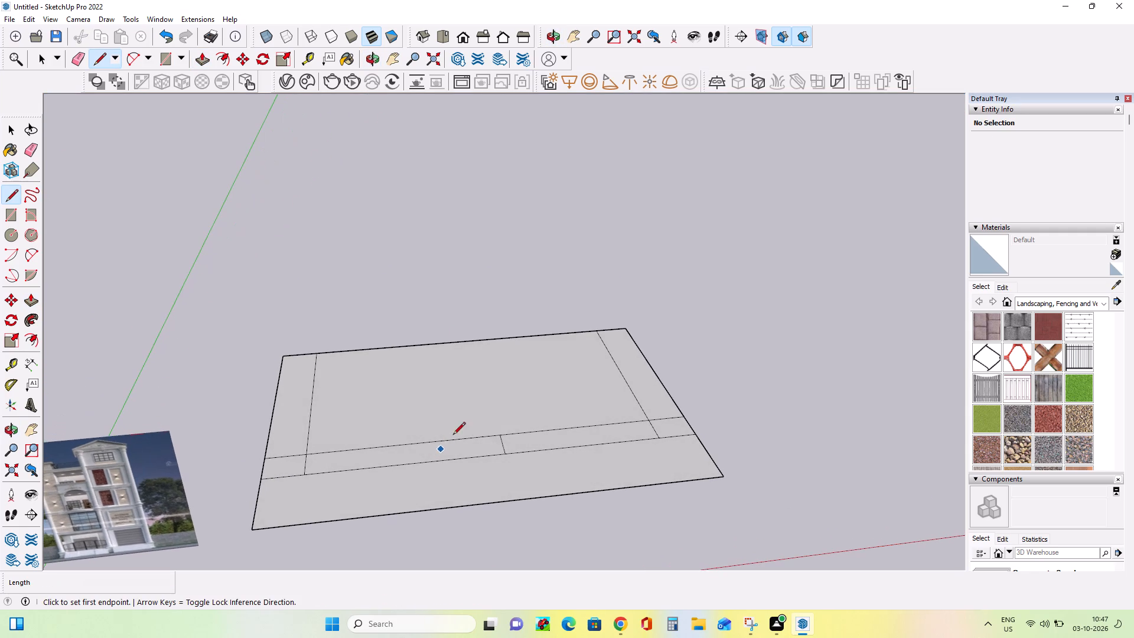
{"action": "left_click", "coordinate": [503, 437]}
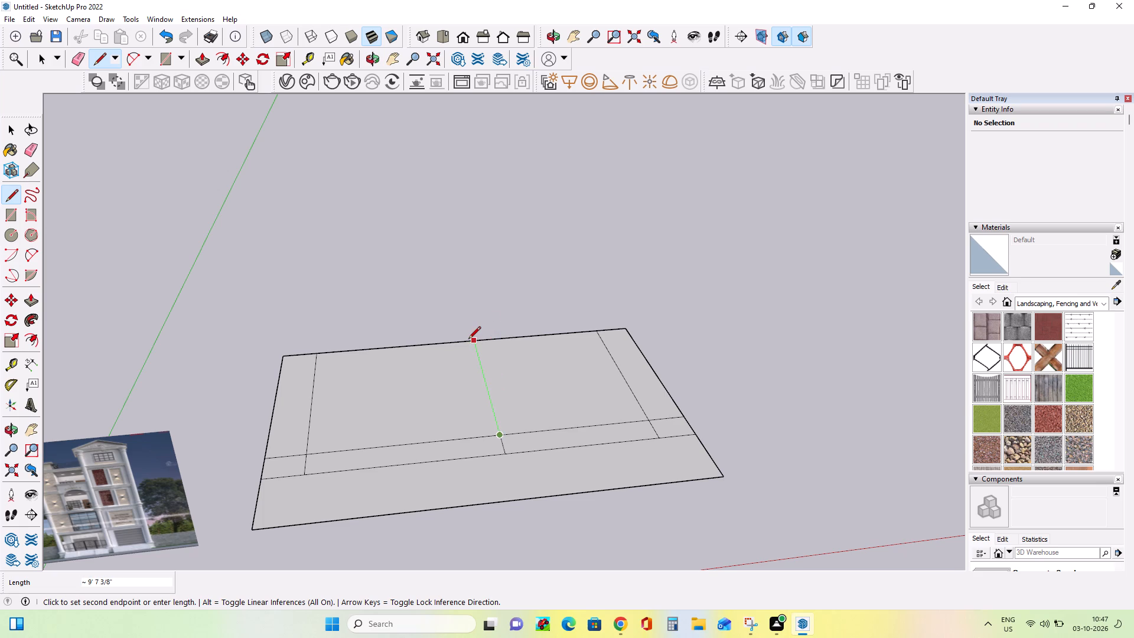
{"action": "left_click_drag", "start_coordinate": [468, 340], "coordinate": [468, 334]}
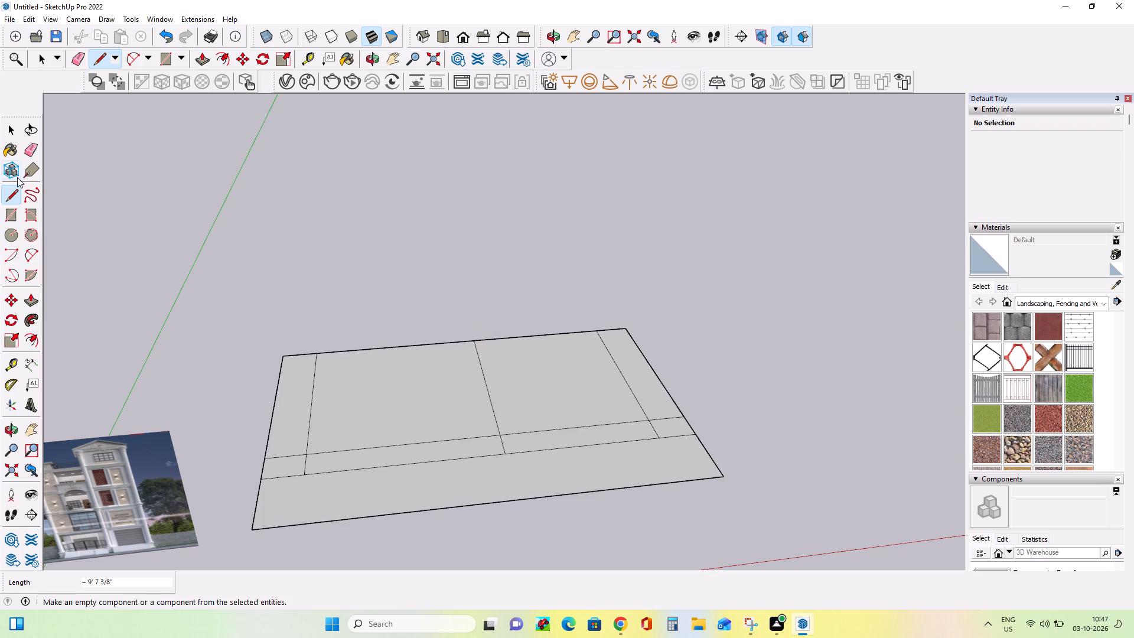
Push/Pull both footprint bays behind the narrow band up to the same height of 7' 8 5/16".
{"action": "left_click", "coordinate": [32, 301]}
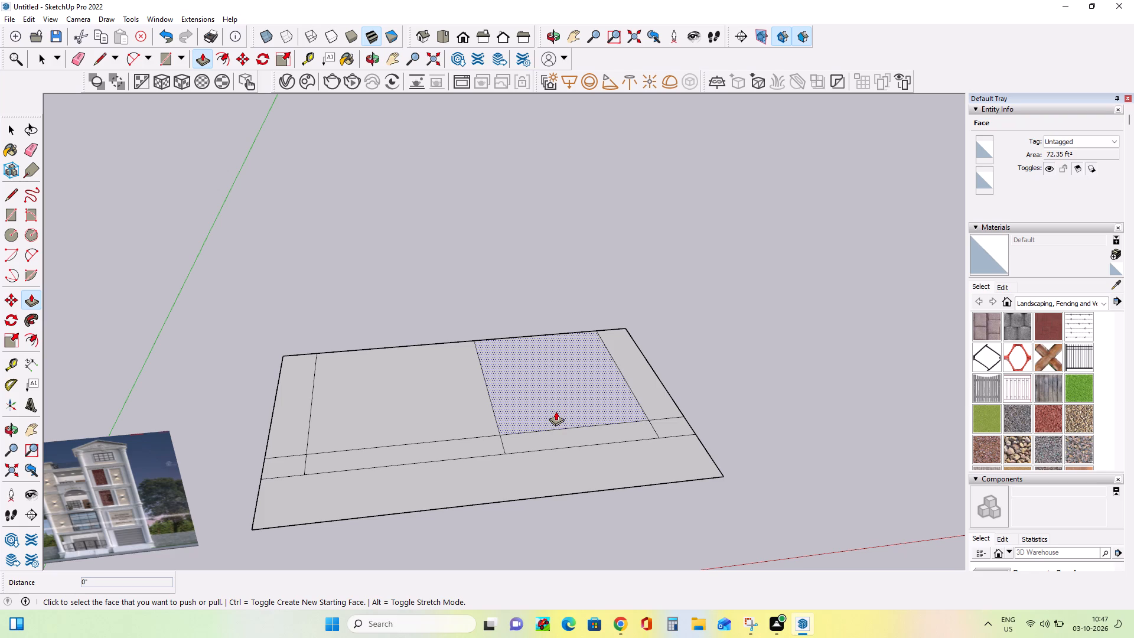
{"action": "left_click", "coordinate": [556, 412]}
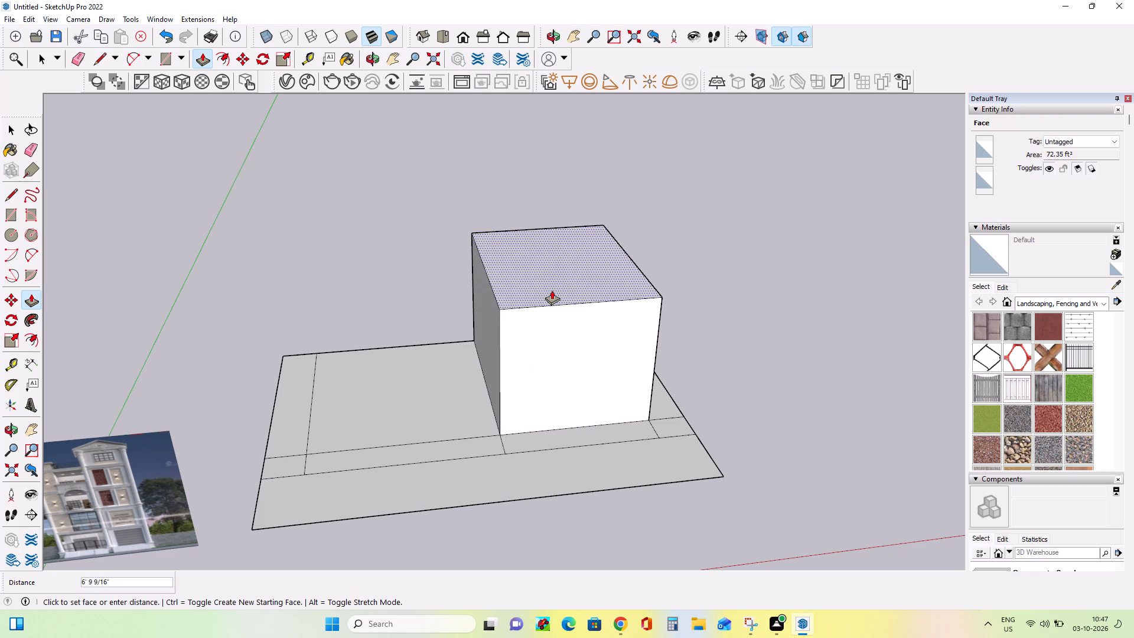
{"action": "left_click", "coordinate": [546, 272]}
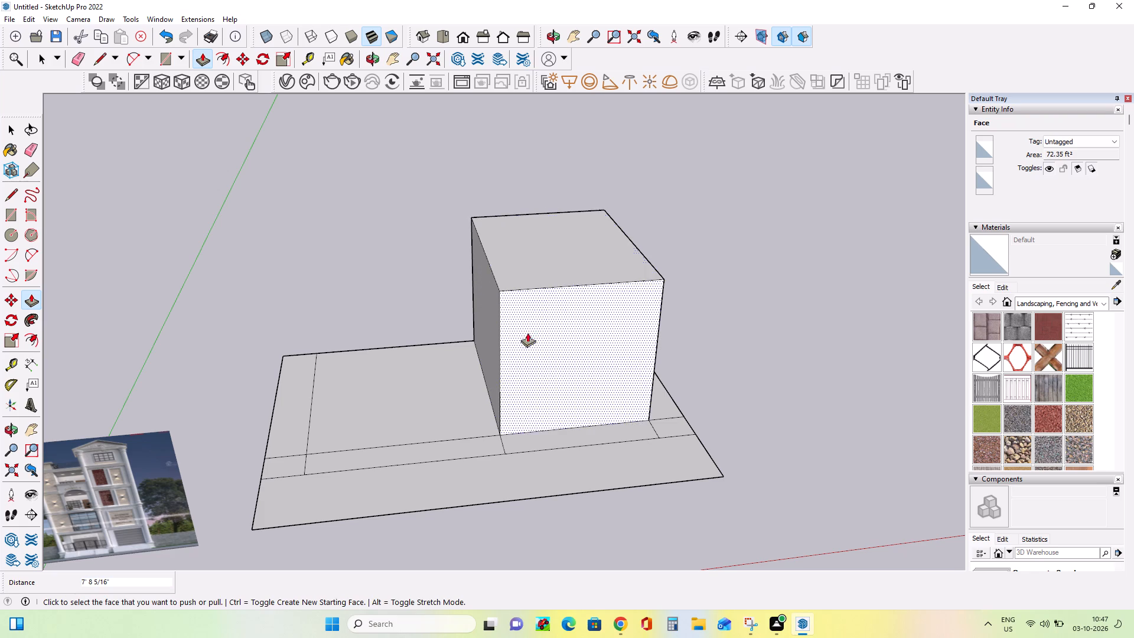
{"action": "left_click", "coordinate": [463, 411]}
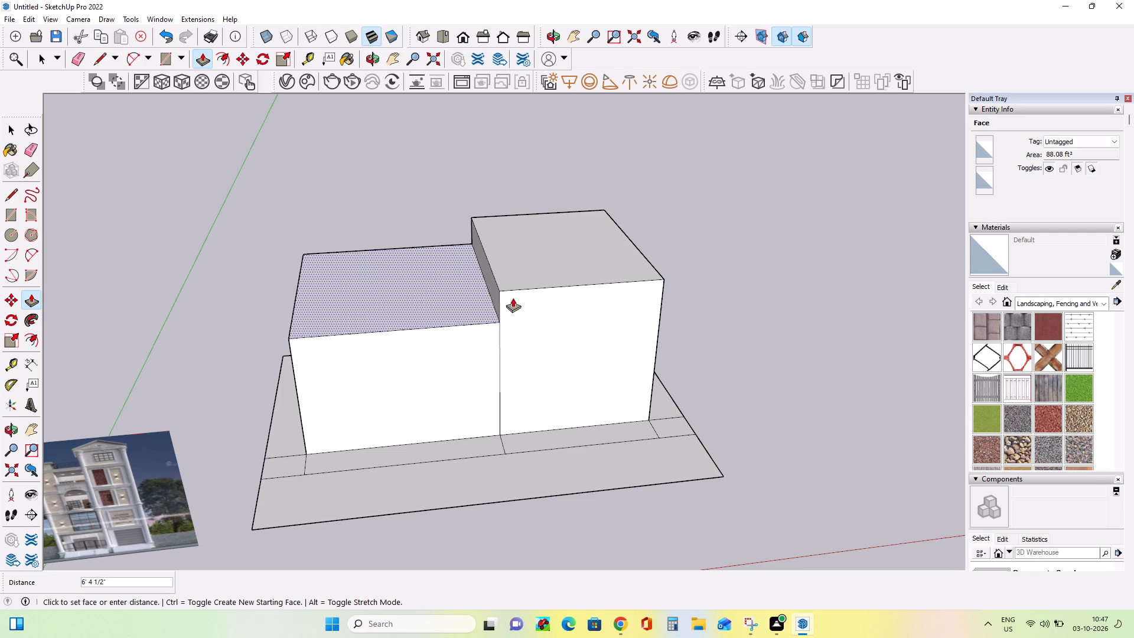
{"action": "left_click", "coordinate": [522, 282]}
Draw a shutter opening rectangle about 6' 8" high and 6' 1" wide on the narrower bay's front face, down to its base.
{"action": "middle_click_drag", "start_coordinate": [541, 379], "coordinate": [548, 320]}
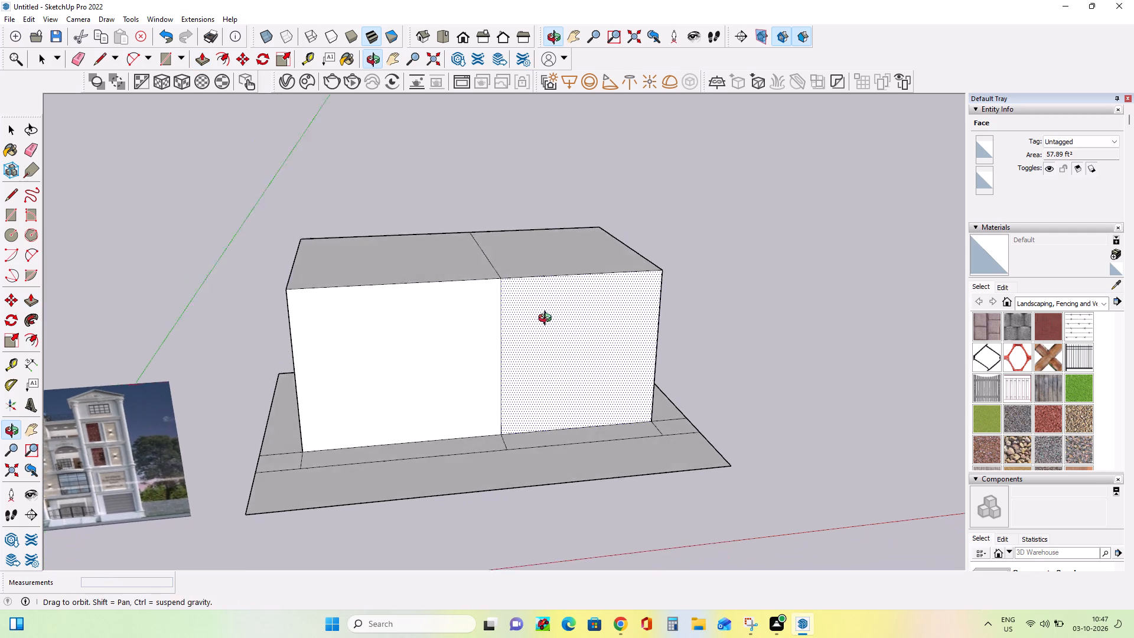
{"action": "middle_click_drag", "start_coordinate": [548, 320], "coordinate": [548, 304]}
{"action": "scroll", "coordinate": [504, 359], "scroll_direction": "up", "scroll_amount": 1}
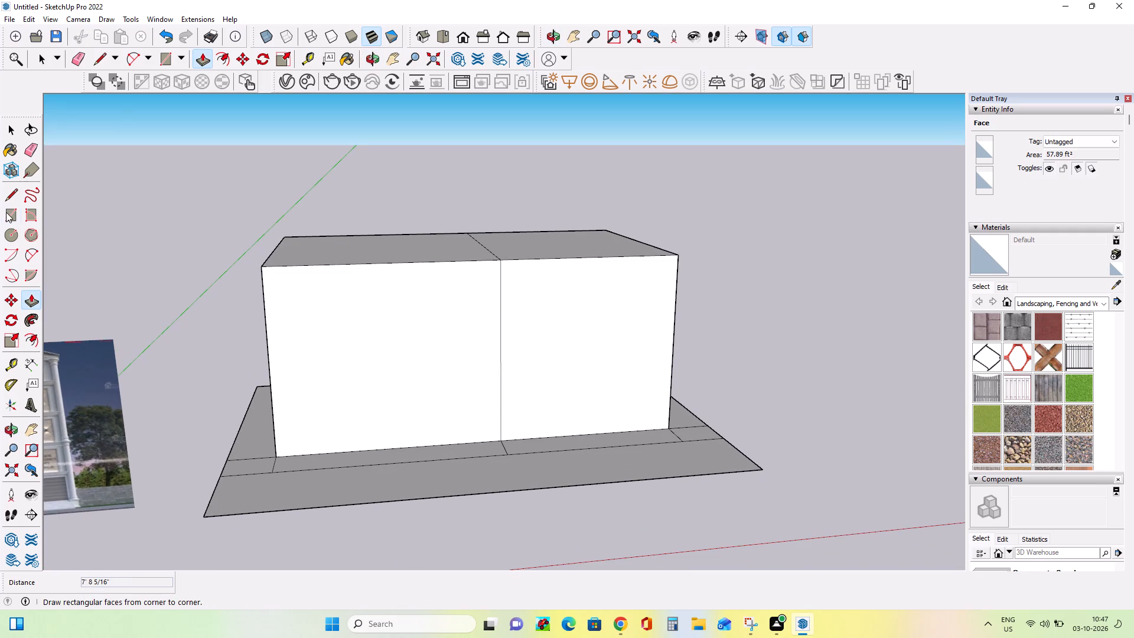
{"action": "left_click", "coordinate": [8, 212]}
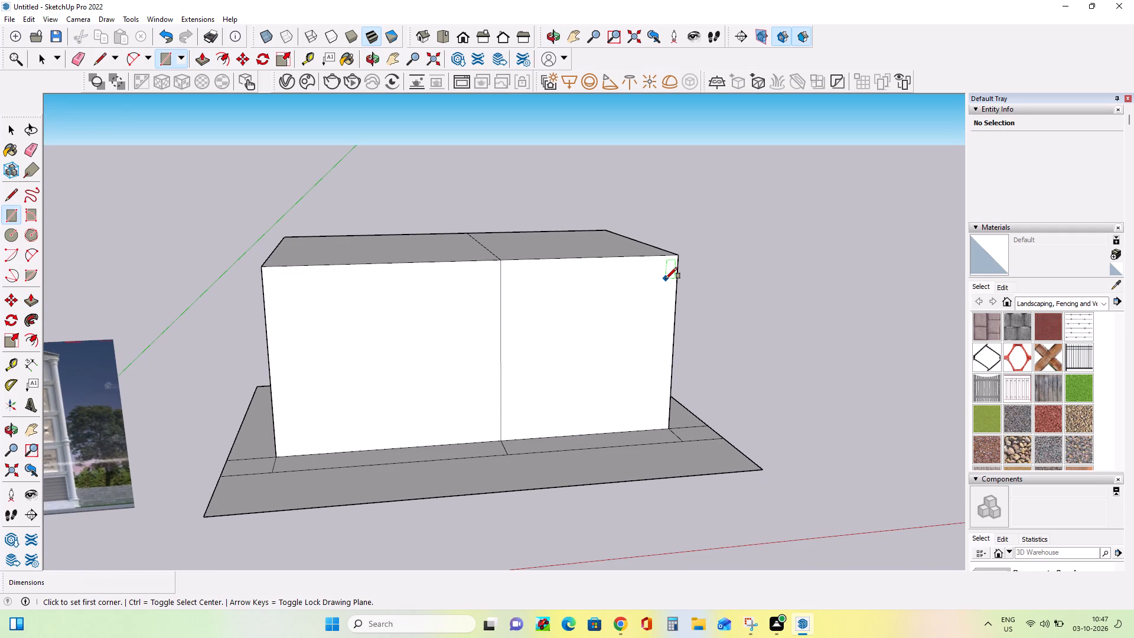
{"action": "left_click", "coordinate": [662, 279]}
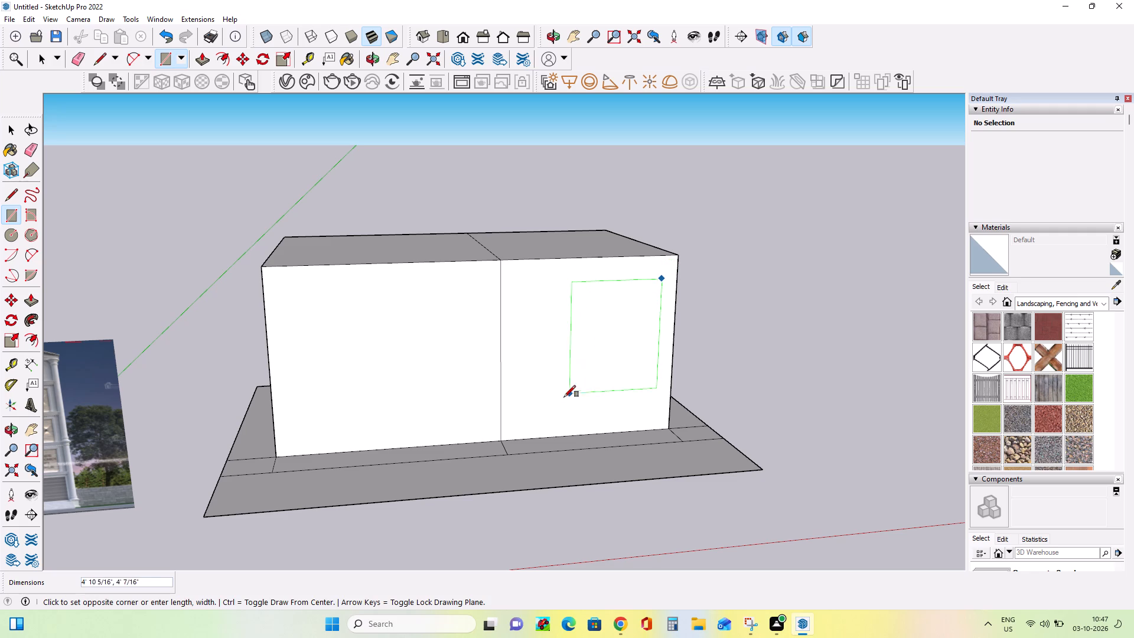
{"action": "left_click", "coordinate": [522, 441]}
Check the building image's shutter bay and Push/Pull the shutter rectangle 10 1/8" into the block.
{"action": "middle_click_drag", "start_coordinate": [588, 433], "coordinate": [558, 446]}
{"action": "scroll", "coordinate": [556, 434], "scroll_direction": "down", "scroll_amount": 4}
{"action": "scroll", "coordinate": [229, 476], "scroll_direction": "up", "scroll_amount": 5}
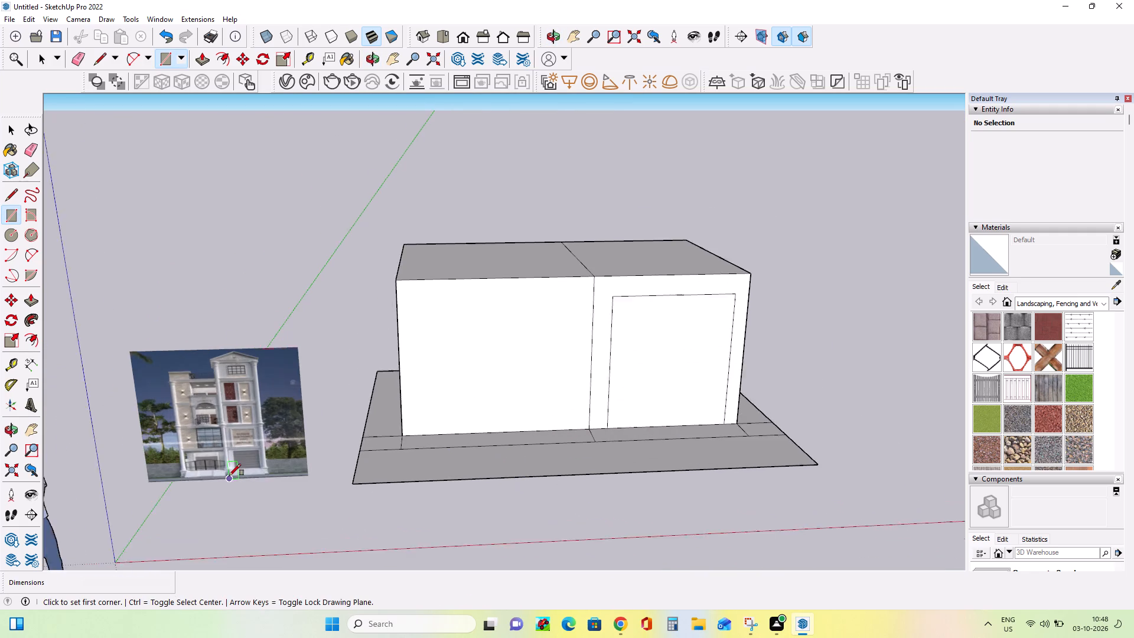
{"action": "scroll", "coordinate": [229, 476], "scroll_direction": "up", "scroll_amount": 14}
{"action": "scroll", "coordinate": [241, 476], "scroll_direction": "down", "scroll_amount": 4}
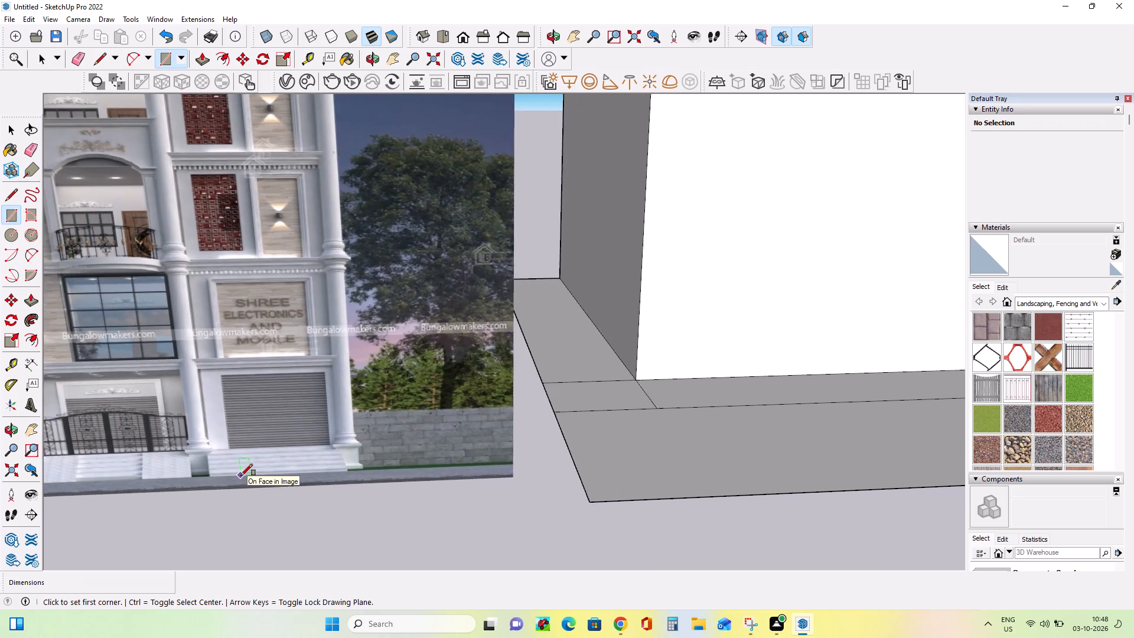
{"action": "scroll", "coordinate": [241, 476], "scroll_direction": "down", "scroll_amount": 20}
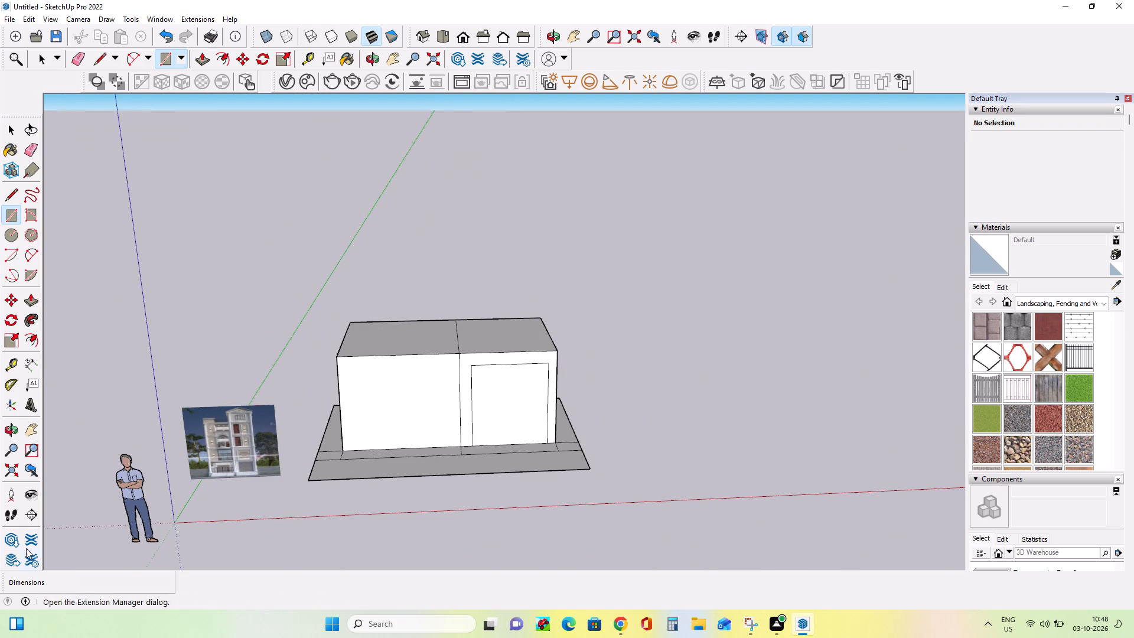
{"action": "left_click", "coordinate": [40, 297]}
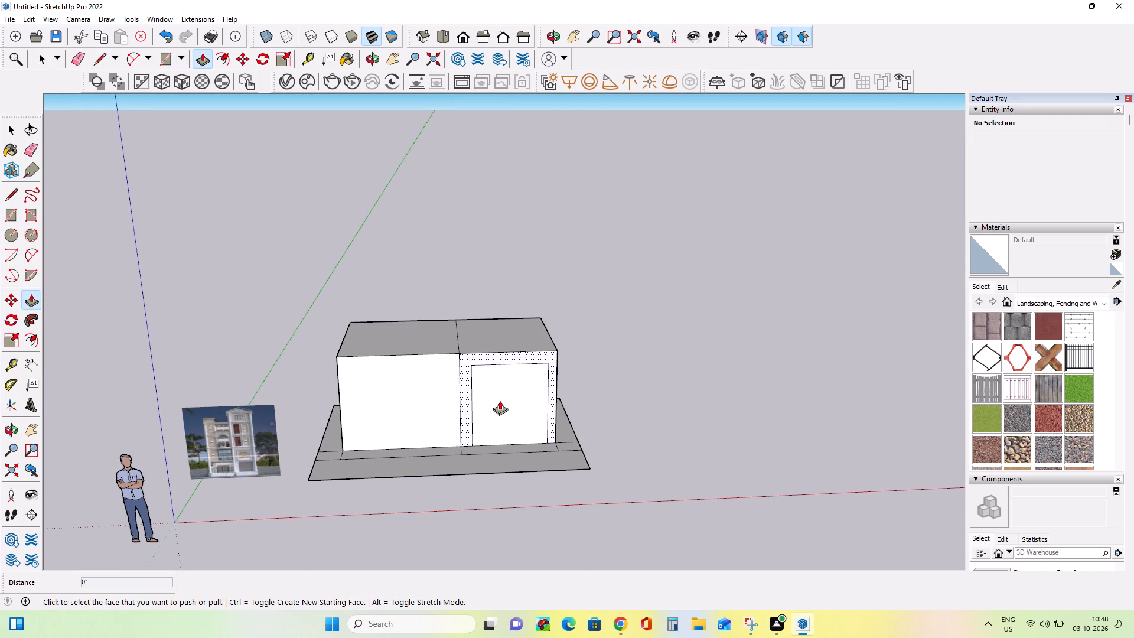
{"action": "left_click", "coordinate": [500, 401]}
{"action": "left_click", "coordinate": [500, 396]}
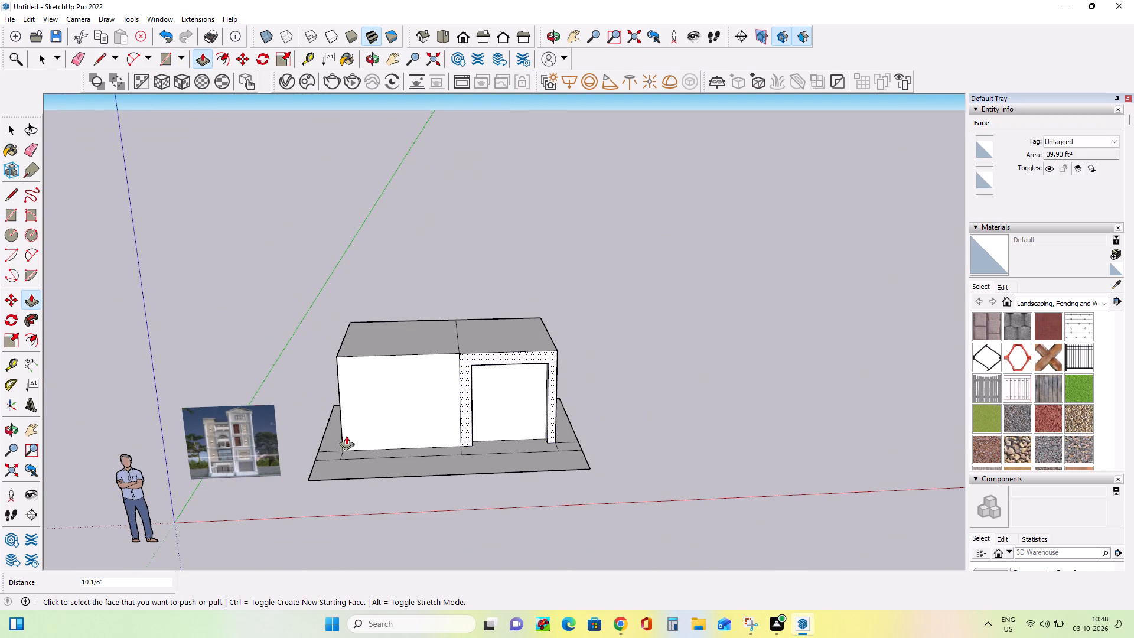
Push/Pull the front face of the wider bay, nearest the building image, inward by 1' 11 7/16".
{"action": "middle_click_drag", "start_coordinate": [354, 438], "coordinate": [382, 445]}
{"action": "scroll", "coordinate": [217, 491], "scroll_direction": "up", "scroll_amount": 13}
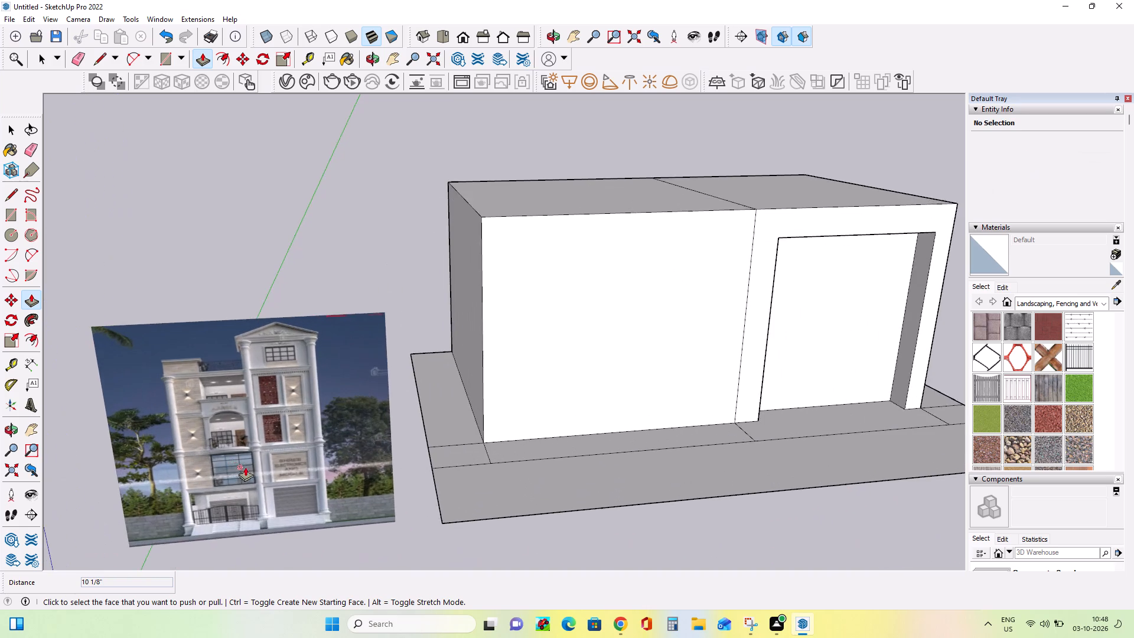
{"action": "left_click", "coordinate": [647, 395]}
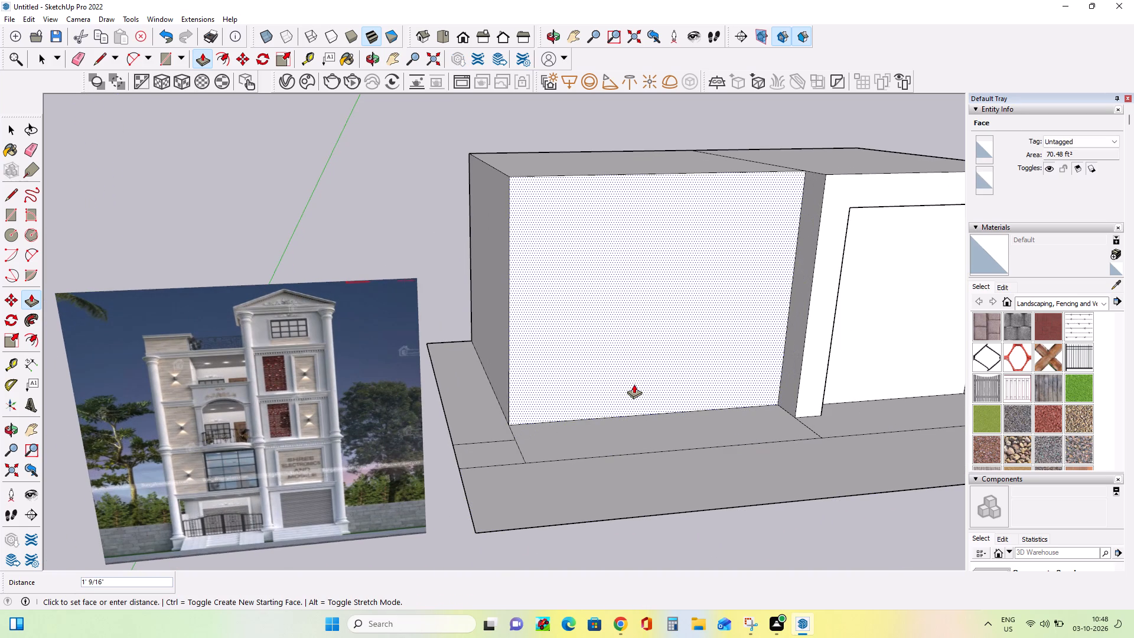
{"action": "left_click", "coordinate": [630, 370]}
Examine the building image's entrance steps, gate and ground-floor shutter against the recessed bay and front ground strip.
{"action": "middle_click_drag", "start_coordinate": [659, 402], "coordinate": [598, 406]}
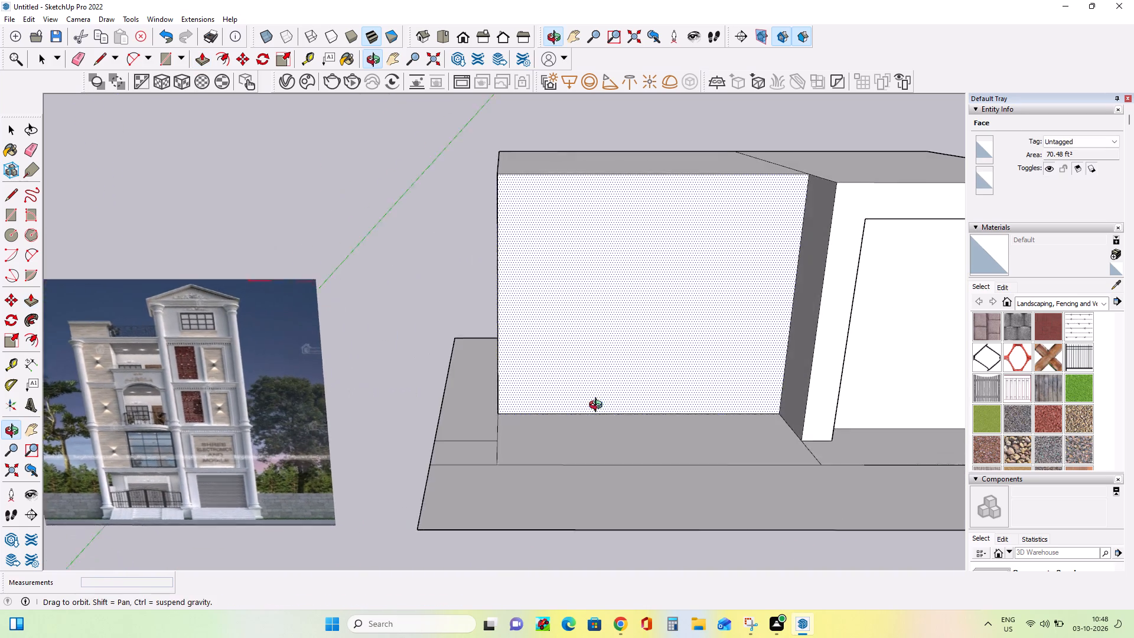
{"action": "middle_click_drag", "start_coordinate": [598, 406], "coordinate": [596, 415]}
{"action": "scroll", "coordinate": [596, 416], "scroll_direction": "down", "scroll_amount": 6}
{"action": "scroll", "coordinate": [417, 467], "scroll_direction": "up", "scroll_amount": 11}
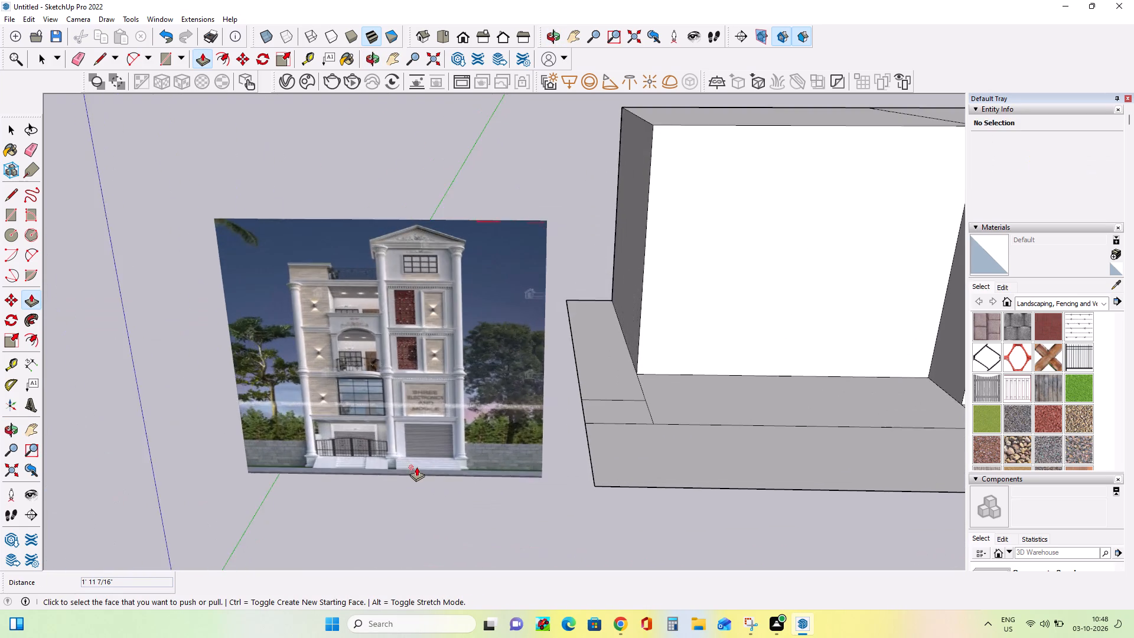
{"action": "scroll", "coordinate": [416, 467], "scroll_direction": "up", "scroll_amount": 4}
{"action": "middle_click_drag", "start_coordinate": [416, 467], "coordinate": [429, 476]}
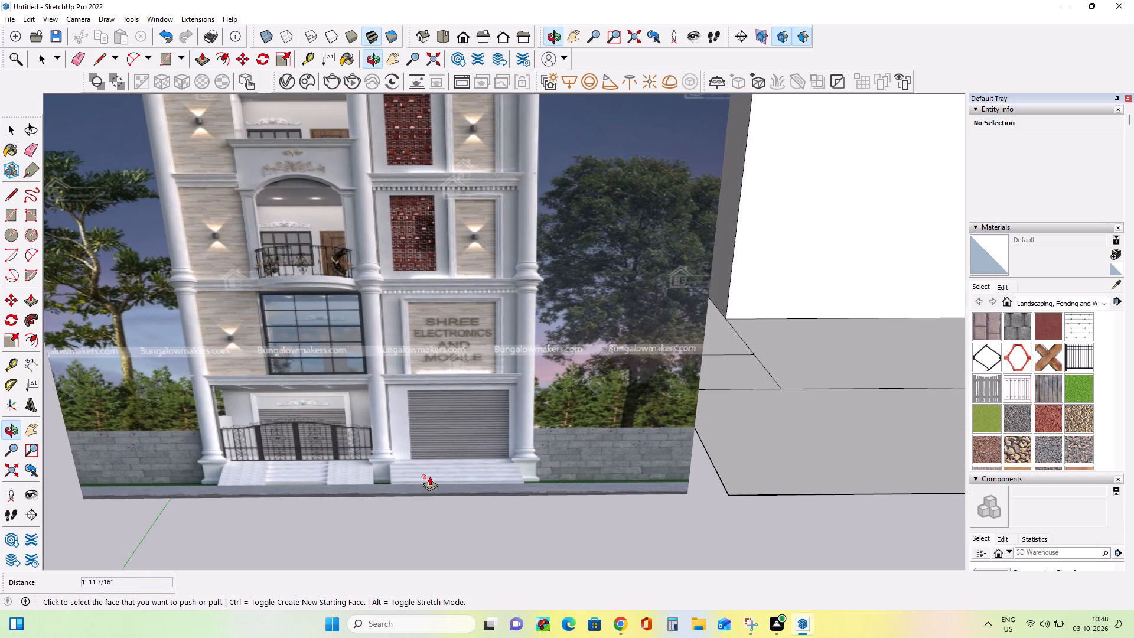
{"action": "scroll", "coordinate": [429, 476], "scroll_direction": "down", "scroll_amount": 1}
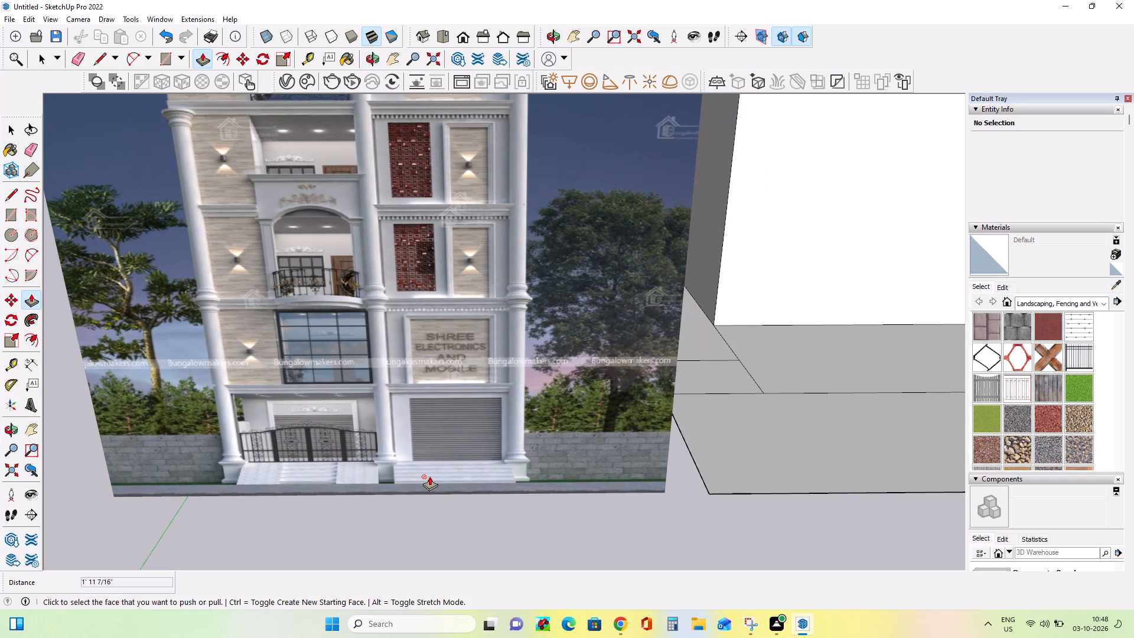
Push/Pull the wider bay's recessed front face outward by 7".
{"action": "scroll", "coordinate": [429, 476], "scroll_direction": "down", "scroll_amount": 12}
{"action": "left_click", "coordinate": [726, 319]}
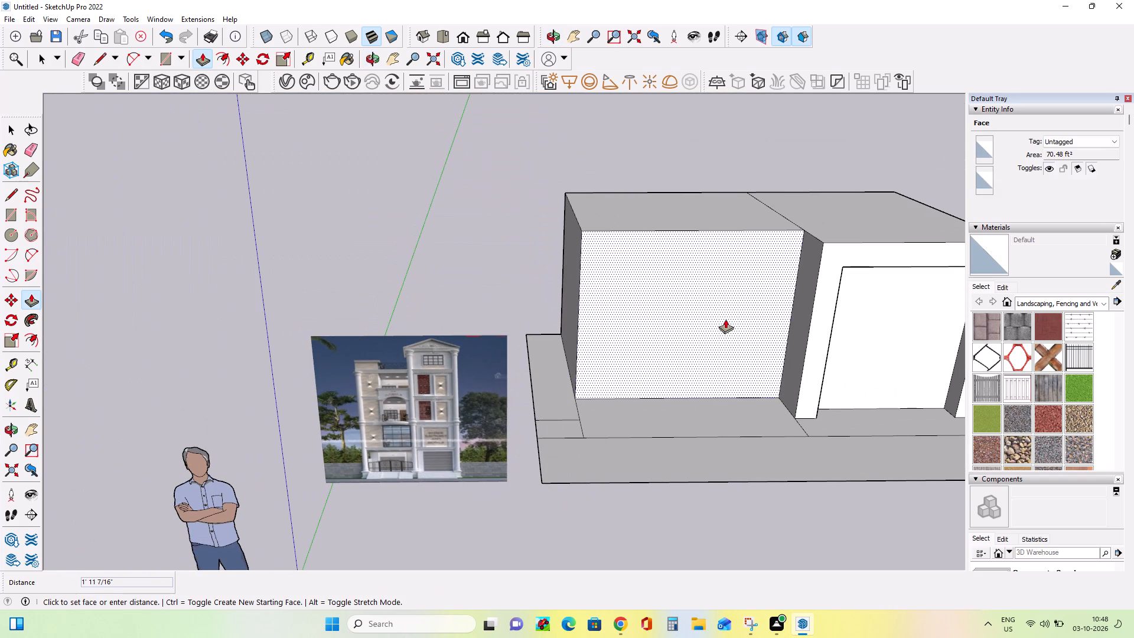
{"action": "left_click", "coordinate": [728, 325]}
{"action": "scroll", "coordinate": [719, 346], "scroll_direction": "down", "scroll_amount": 7}
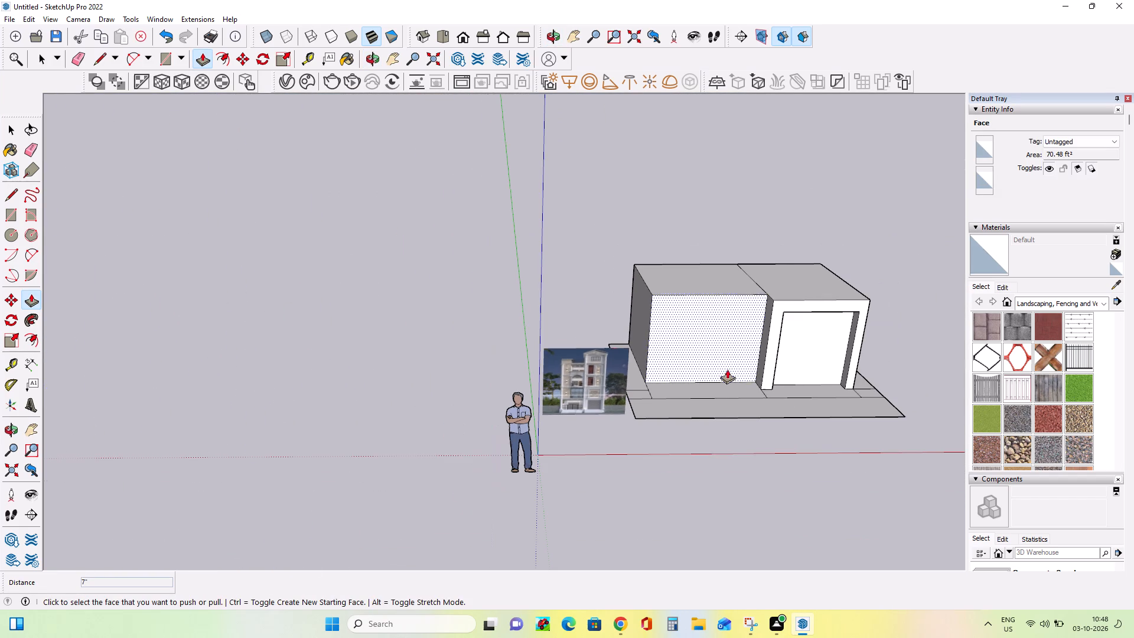
Draw an opening rectangle about 6' 2" high and 5' wide on the wider bay's front face, just above its base.
{"action": "left_click", "coordinate": [32, 435]}
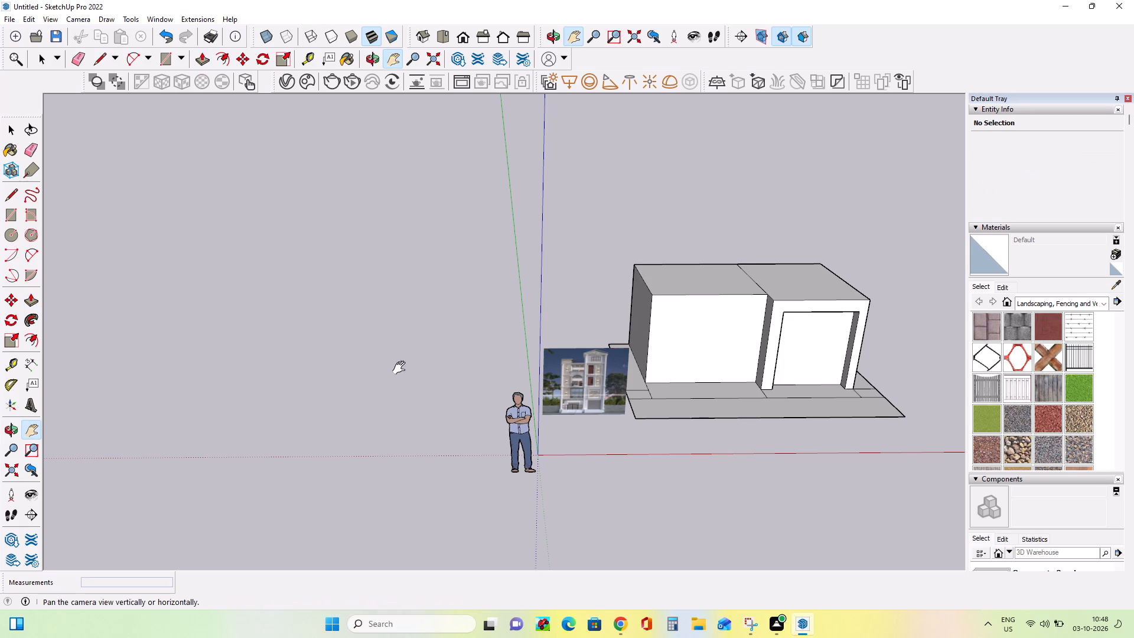
{"action": "left_click_drag", "start_coordinate": [402, 367], "coordinate": [134, 471]}
{"action": "left_click", "coordinate": [127, 477]}
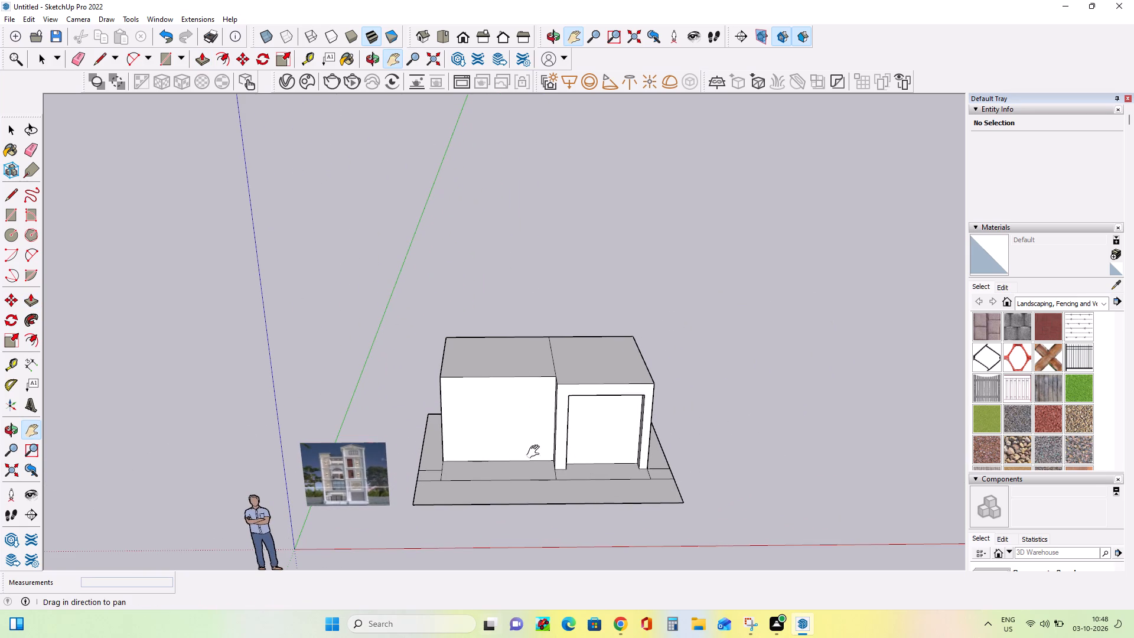
{"action": "scroll", "coordinate": [536, 452], "scroll_direction": "up", "scroll_amount": 8}
{"action": "middle_click_drag", "start_coordinate": [535, 454], "coordinate": [552, 427]}
{"action": "scroll", "coordinate": [280, 528], "scroll_direction": "down", "scroll_amount": 5}
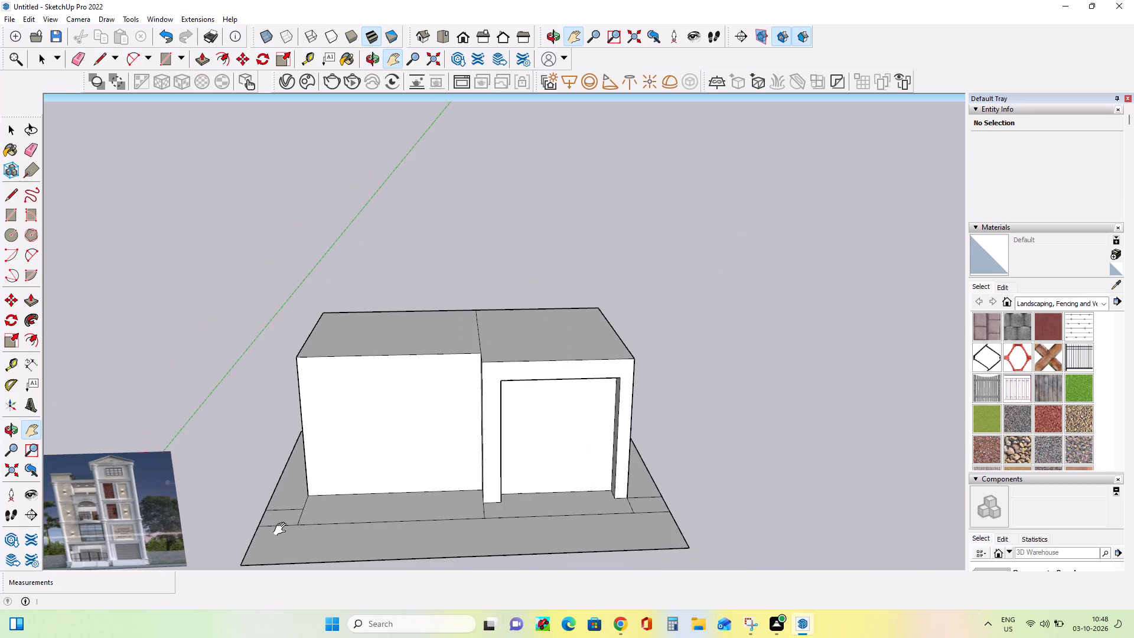
{"action": "scroll", "coordinate": [399, 507], "scroll_direction": "up", "scroll_amount": 3}
{"action": "middle_click_drag", "start_coordinate": [412, 511], "coordinate": [432, 478]}
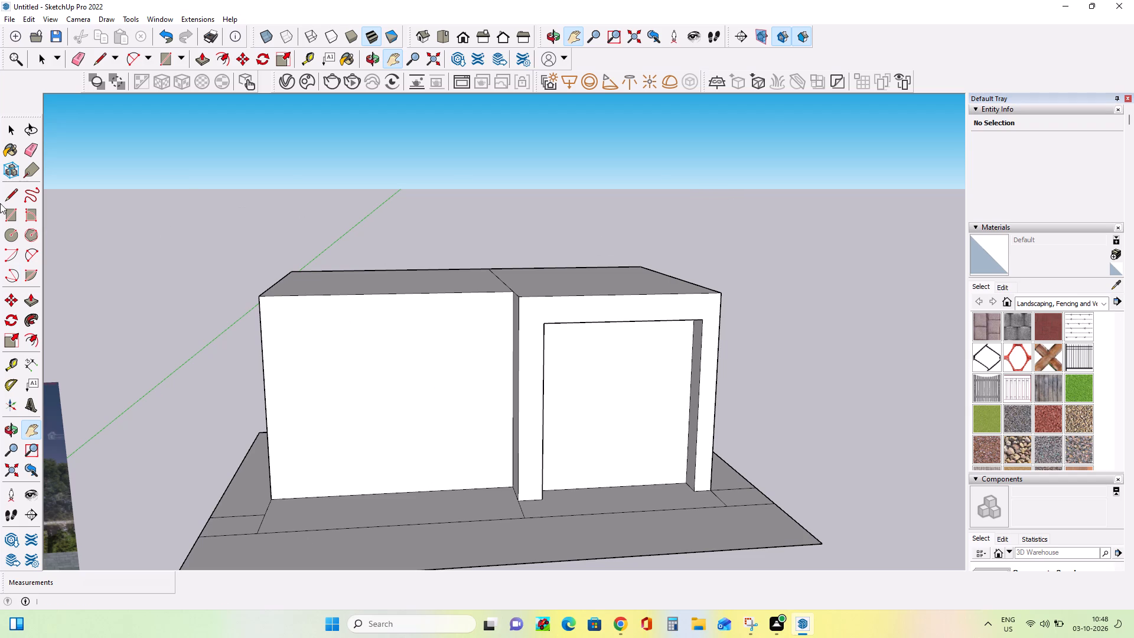
{"action": "left_click", "coordinate": [11, 217]}
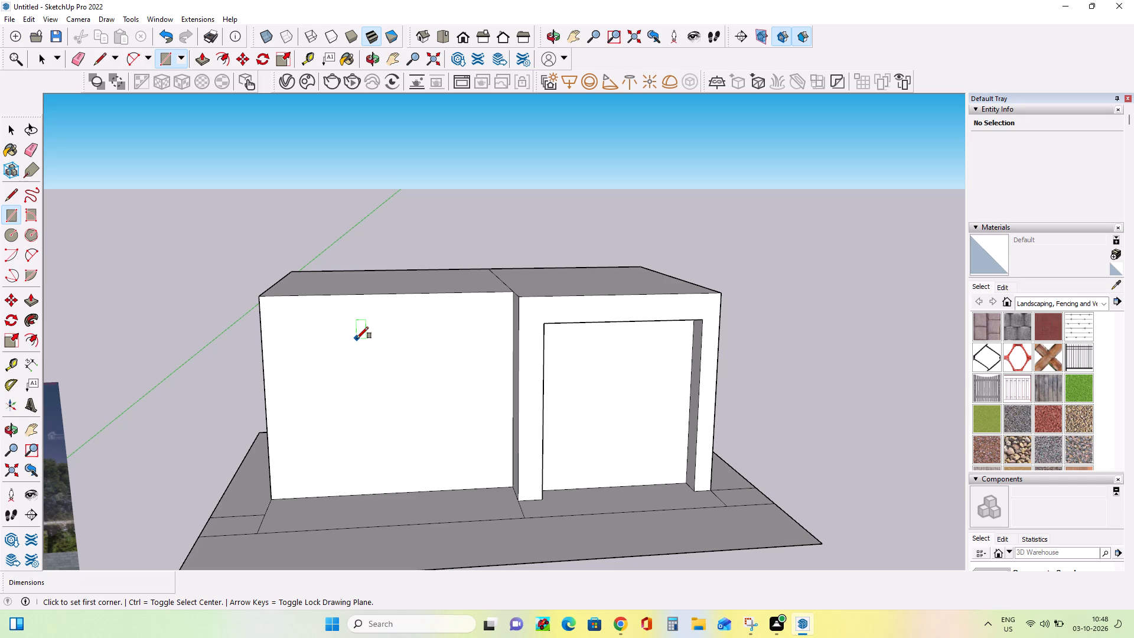
{"action": "left_click", "coordinate": [484, 323]}
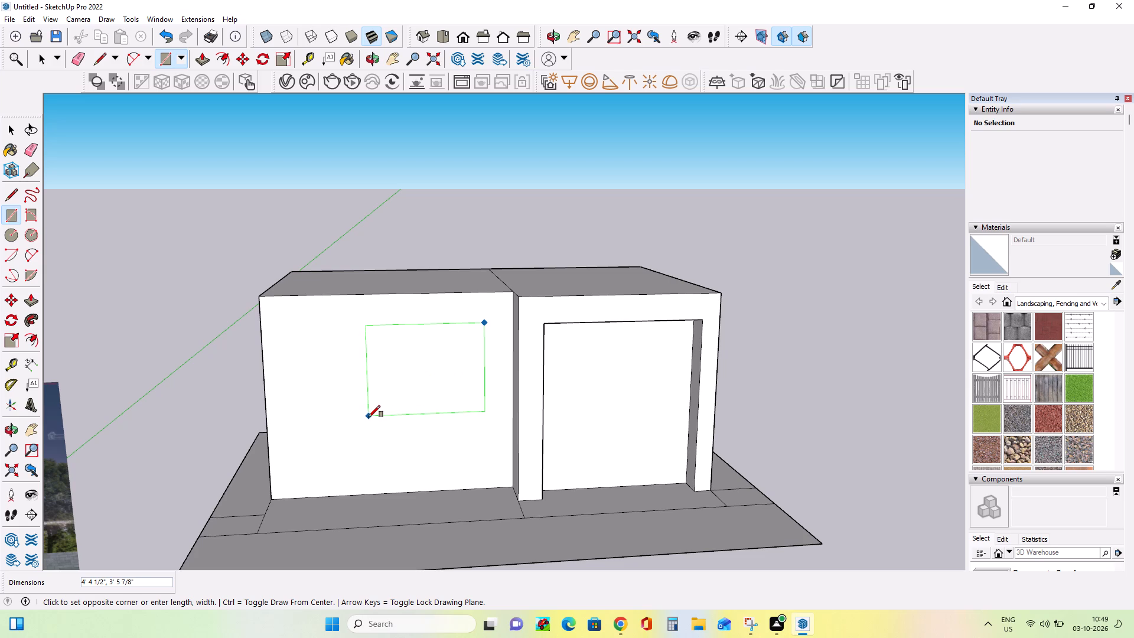
{"action": "key", "text": "Escape"}
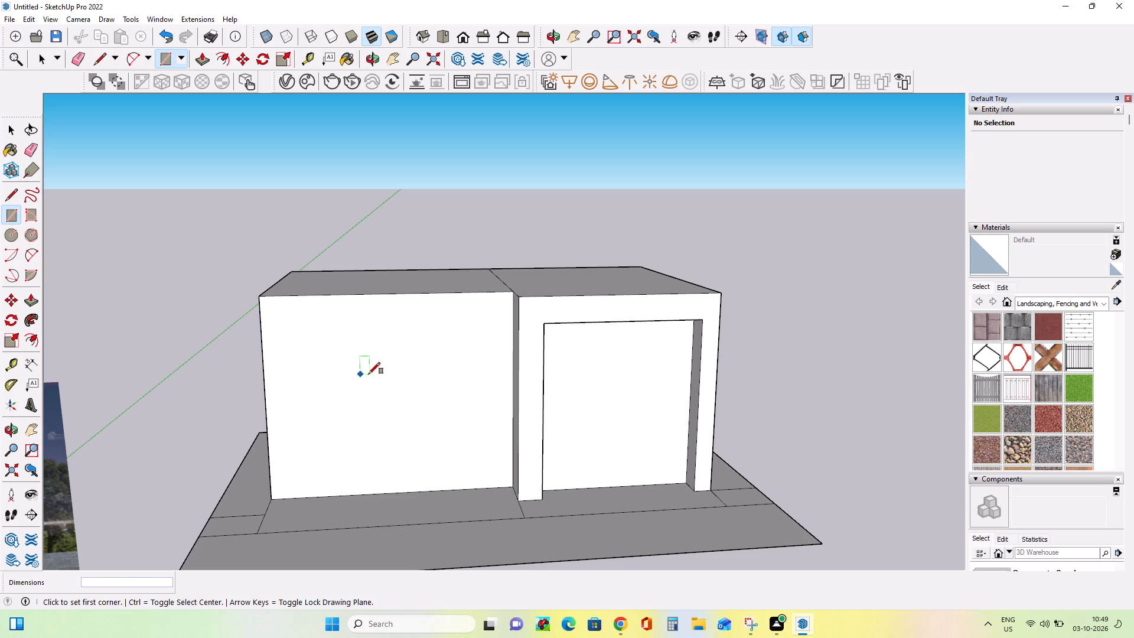
{"action": "left_click", "coordinate": [465, 329]}
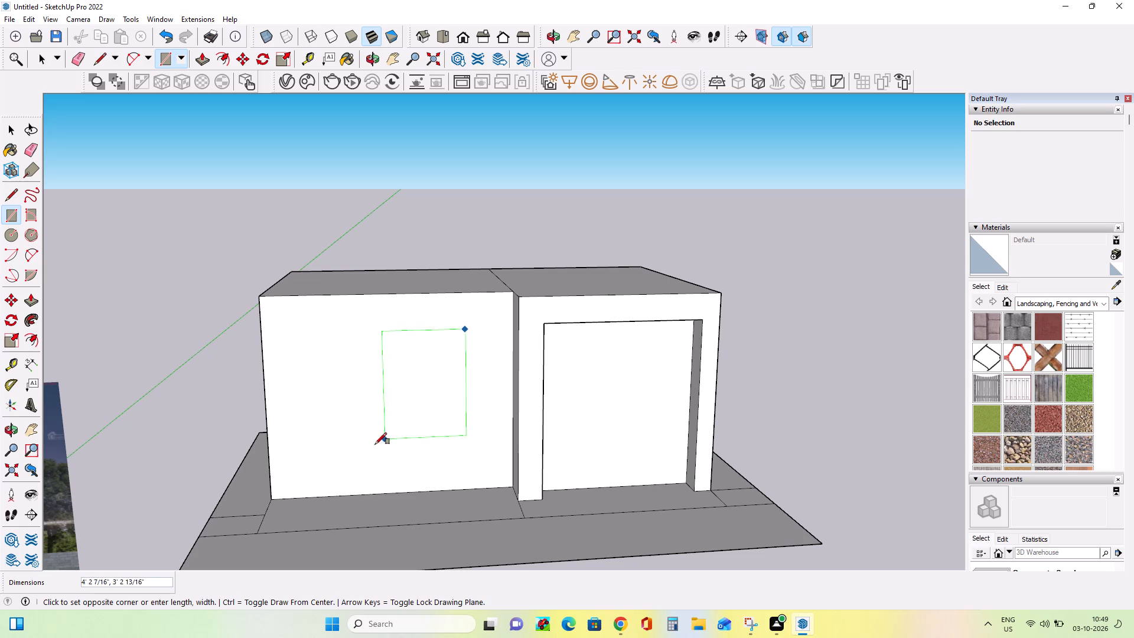
{"action": "left_click", "coordinate": [335, 491]}
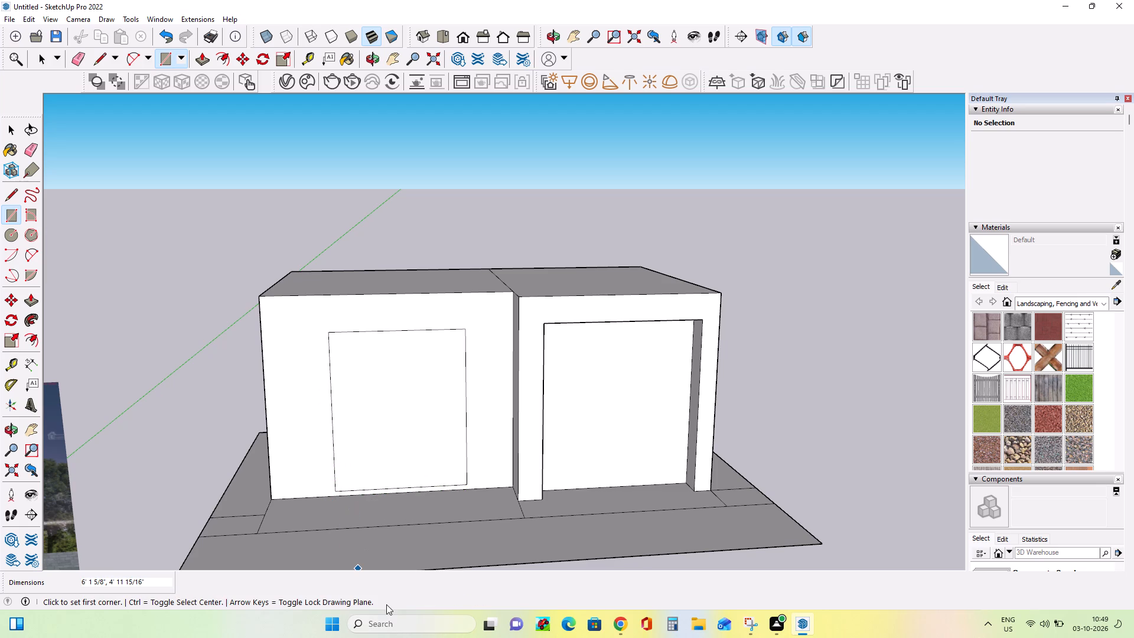
Extend the opening's two sides down to the bay's base with short lines about 2 1/4" long and erase its old bottom edge.
{"action": "scroll", "coordinate": [387, 610], "scroll_direction": "up", "scroll_amount": 4}
{"action": "left_click", "coordinate": [15, 194]}
{"action": "scroll", "coordinate": [360, 491], "scroll_direction": "up", "scroll_amount": 7}
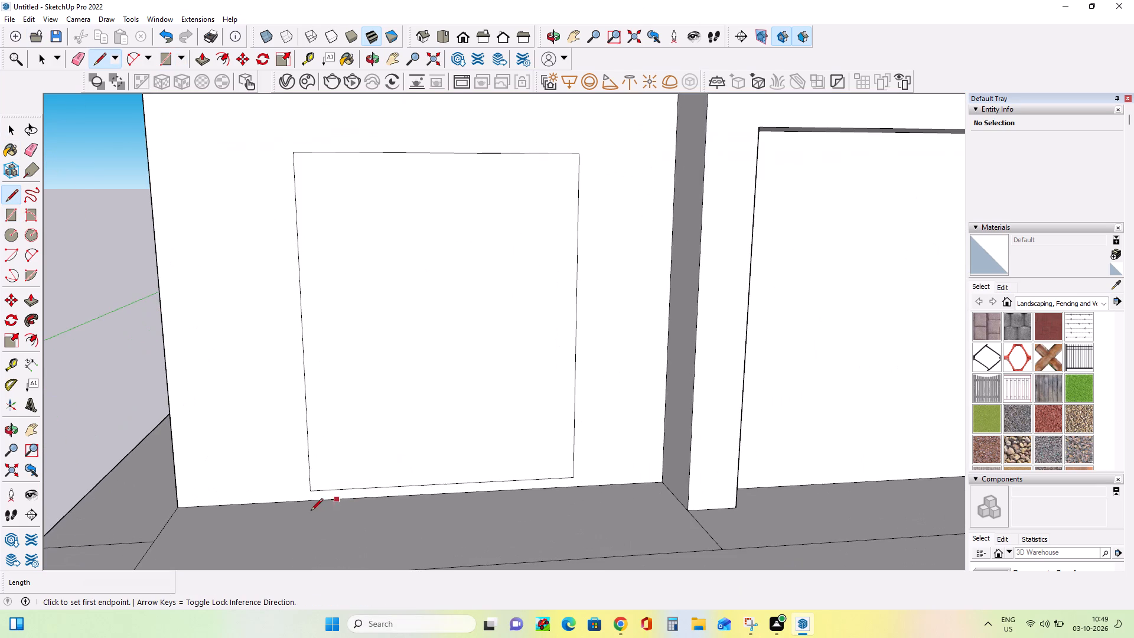
{"action": "left_click", "coordinate": [309, 494]}
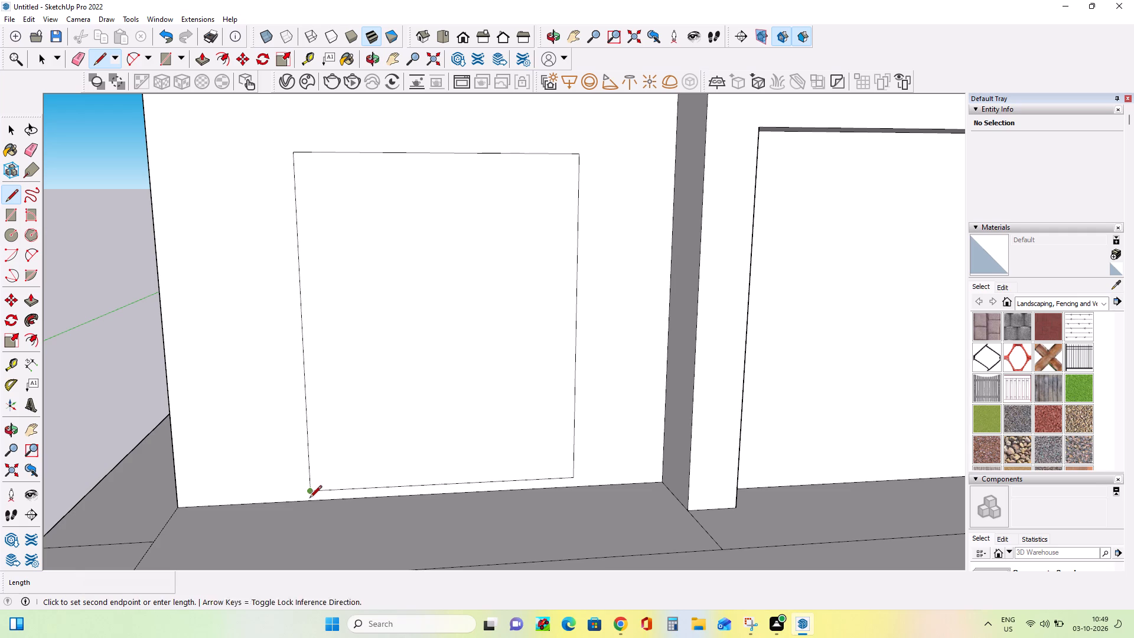
{"action": "left_click", "coordinate": [309, 500]}
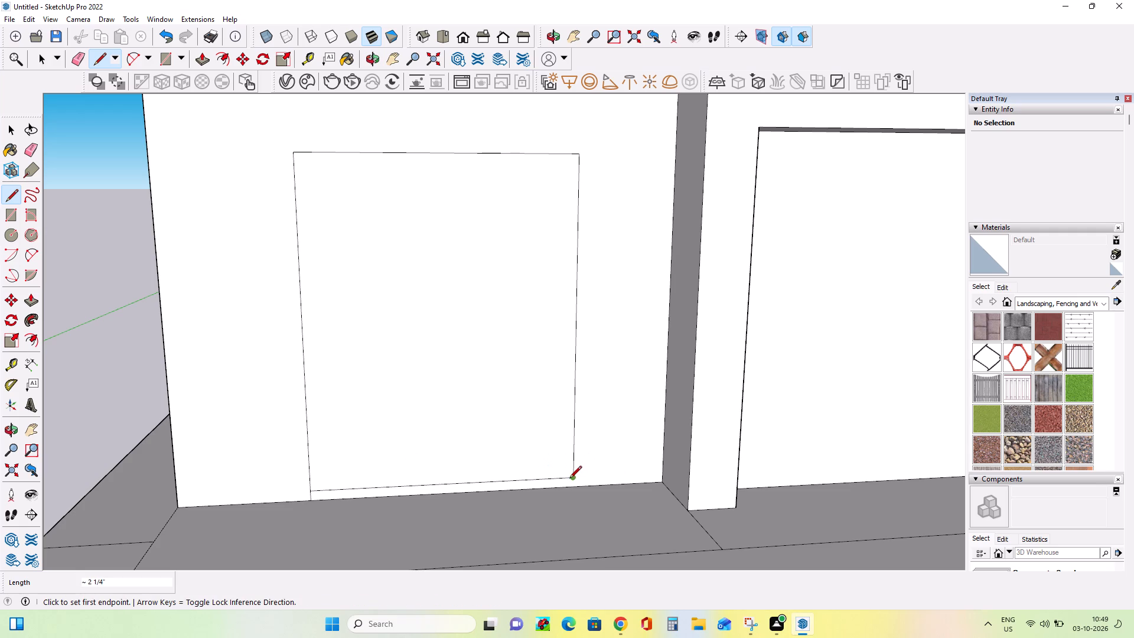
{"action": "left_click", "coordinate": [572, 476]}
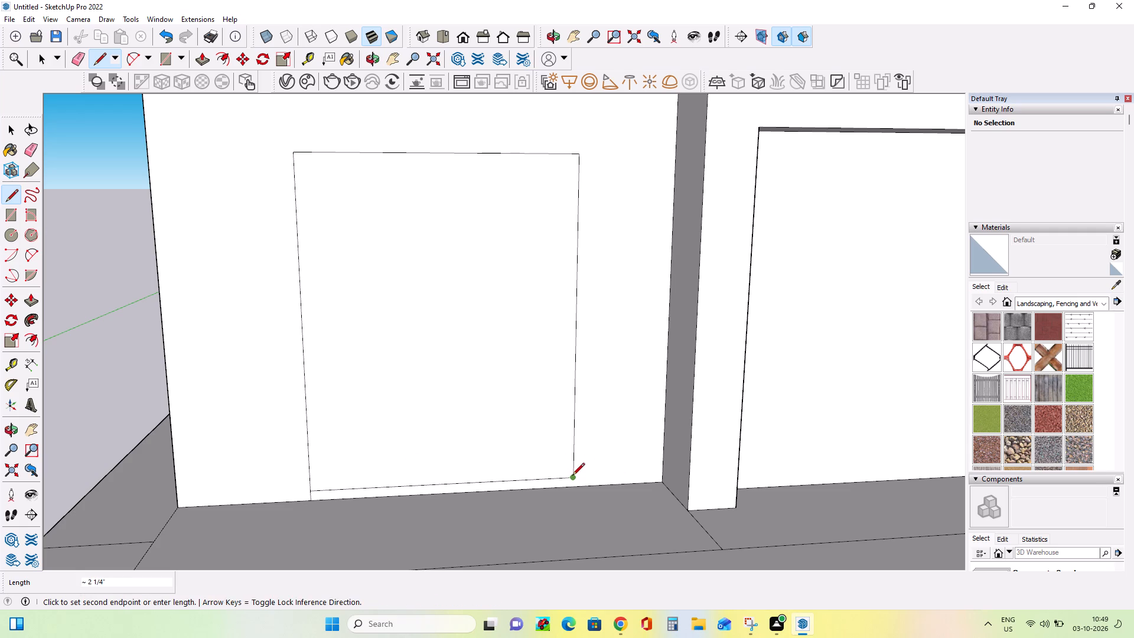
{"action": "left_click", "coordinate": [574, 489]}
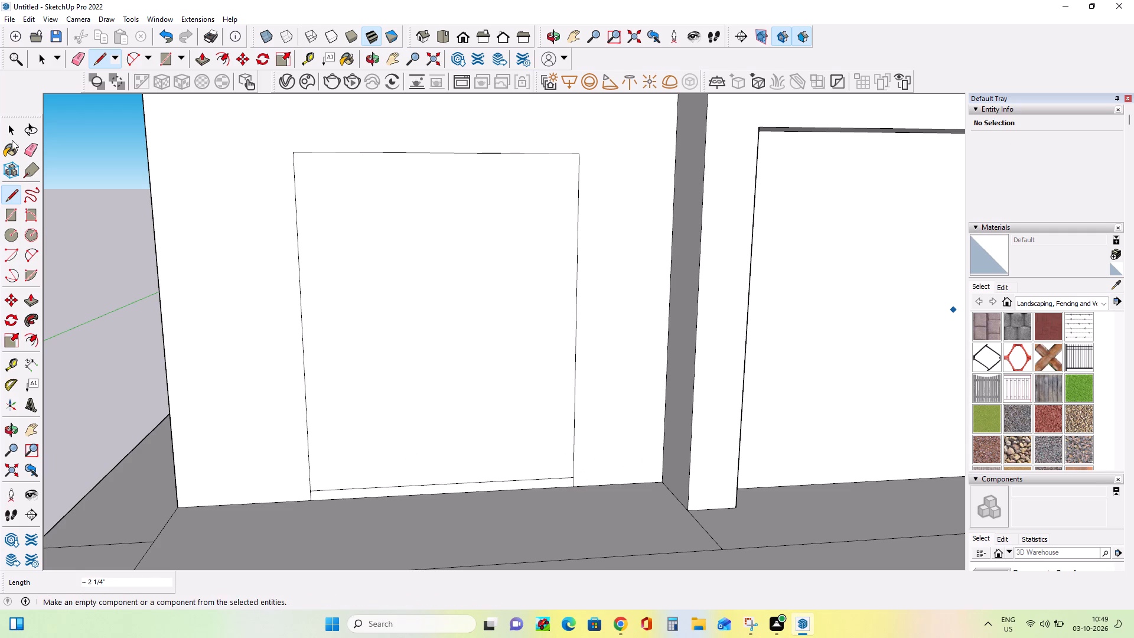
{"action": "left_click", "coordinate": [34, 147]}
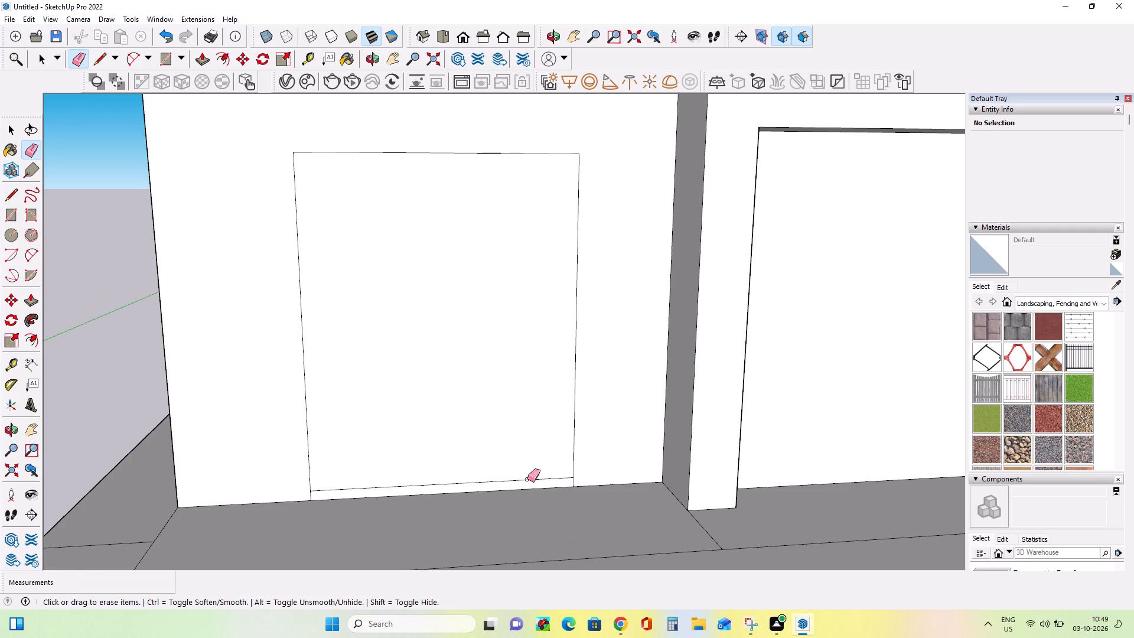
{"action": "left_click", "coordinate": [527, 479]}
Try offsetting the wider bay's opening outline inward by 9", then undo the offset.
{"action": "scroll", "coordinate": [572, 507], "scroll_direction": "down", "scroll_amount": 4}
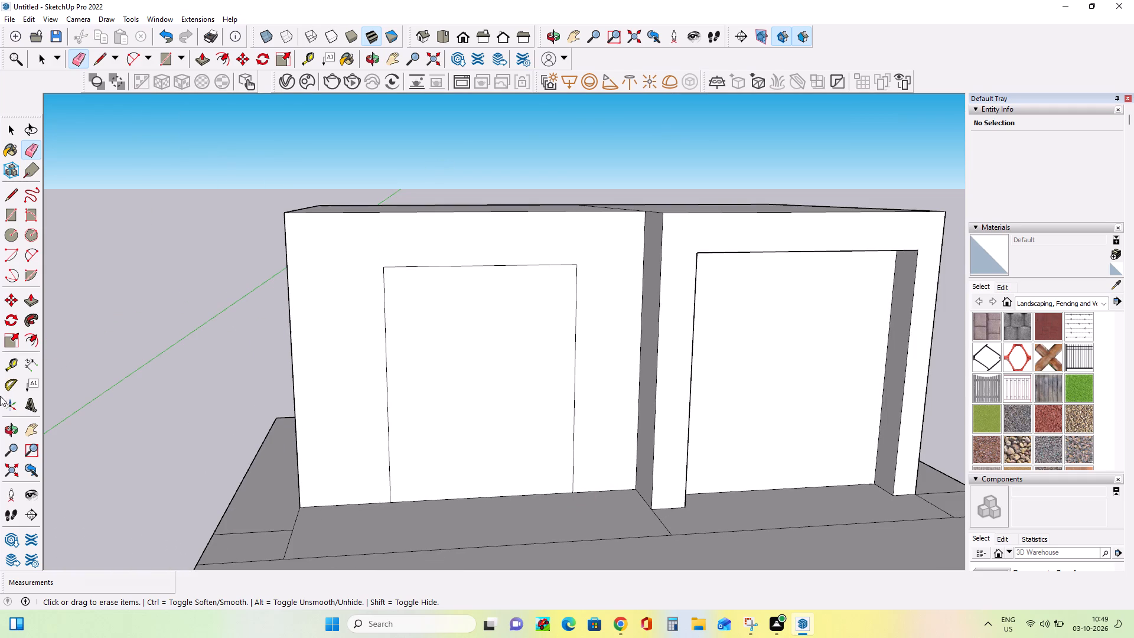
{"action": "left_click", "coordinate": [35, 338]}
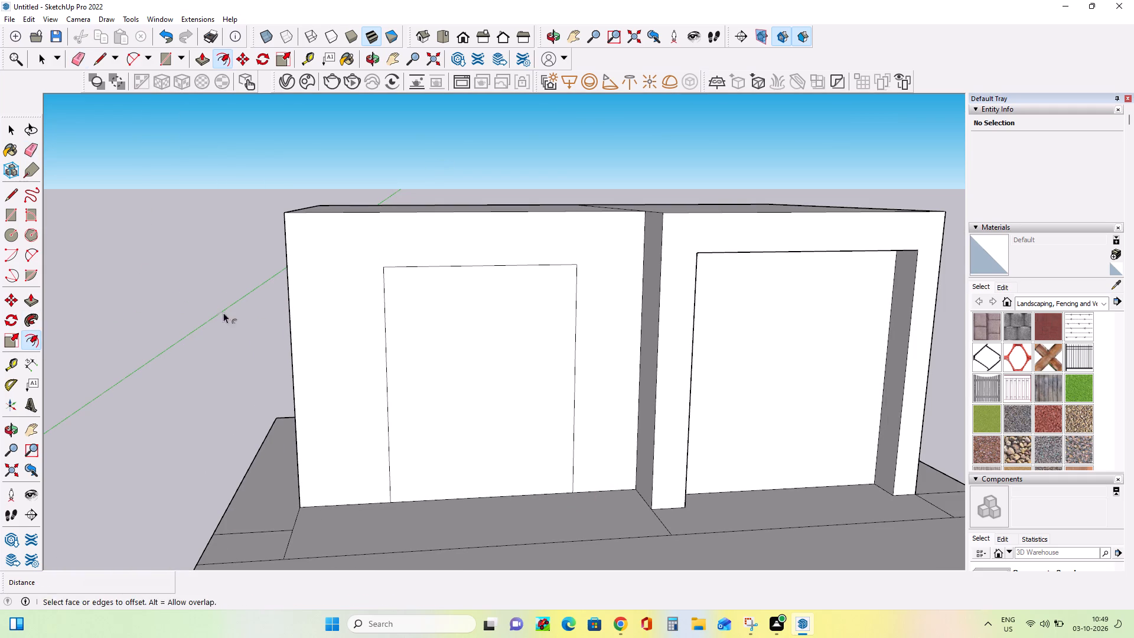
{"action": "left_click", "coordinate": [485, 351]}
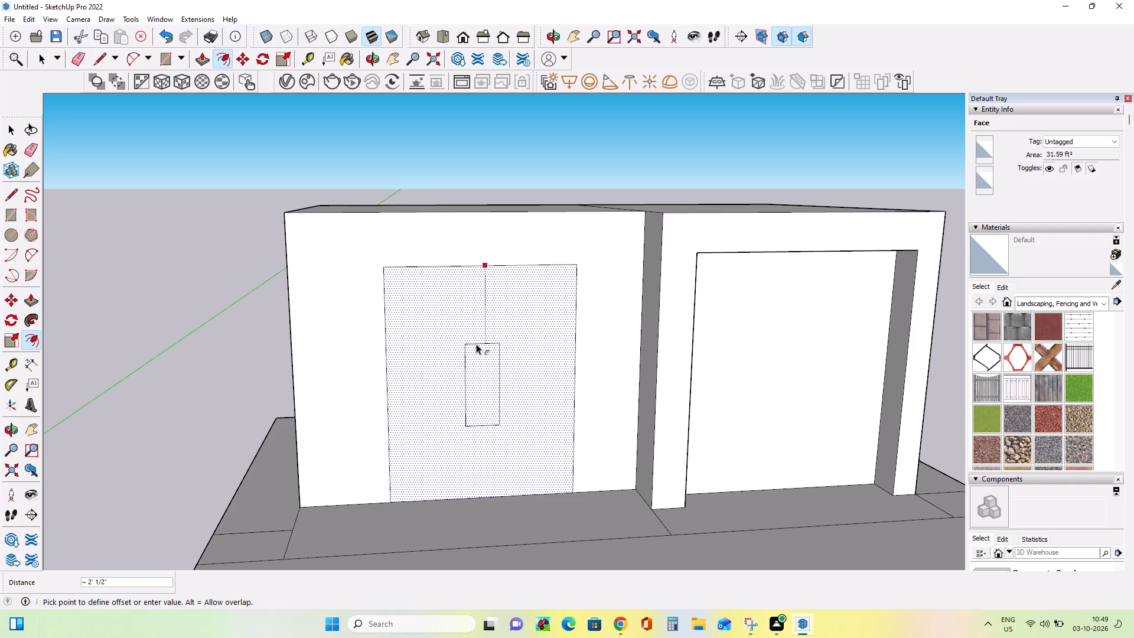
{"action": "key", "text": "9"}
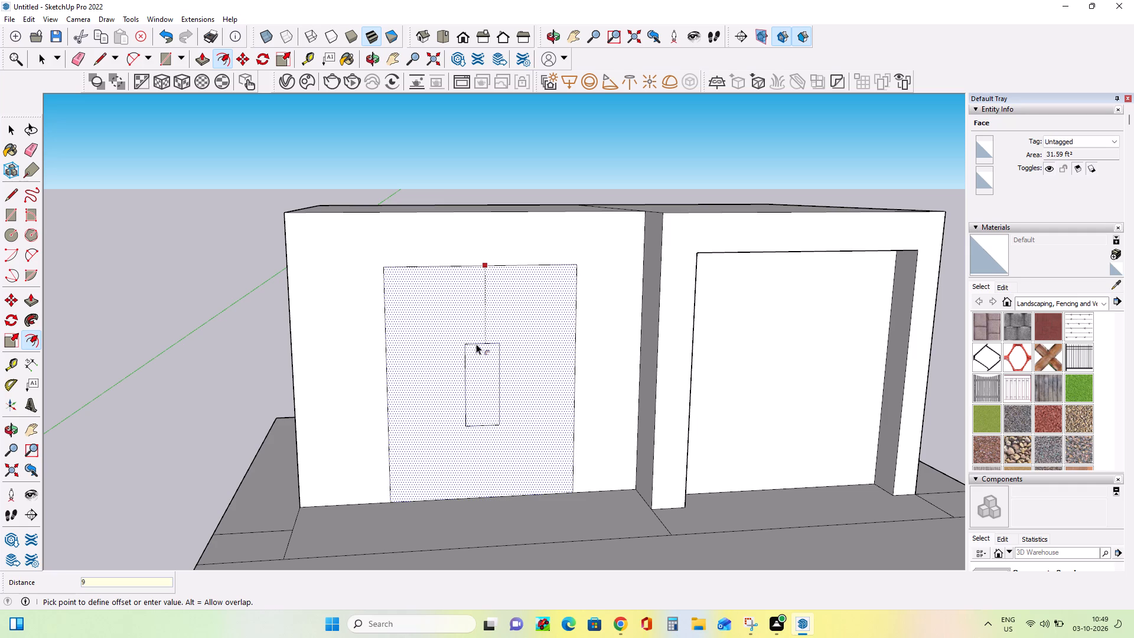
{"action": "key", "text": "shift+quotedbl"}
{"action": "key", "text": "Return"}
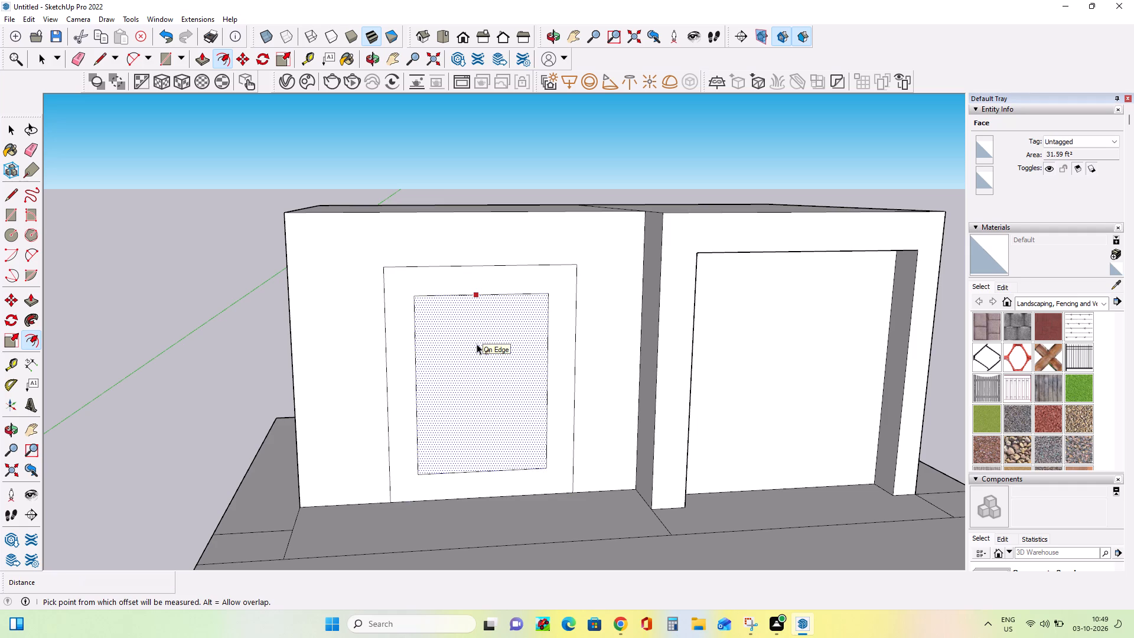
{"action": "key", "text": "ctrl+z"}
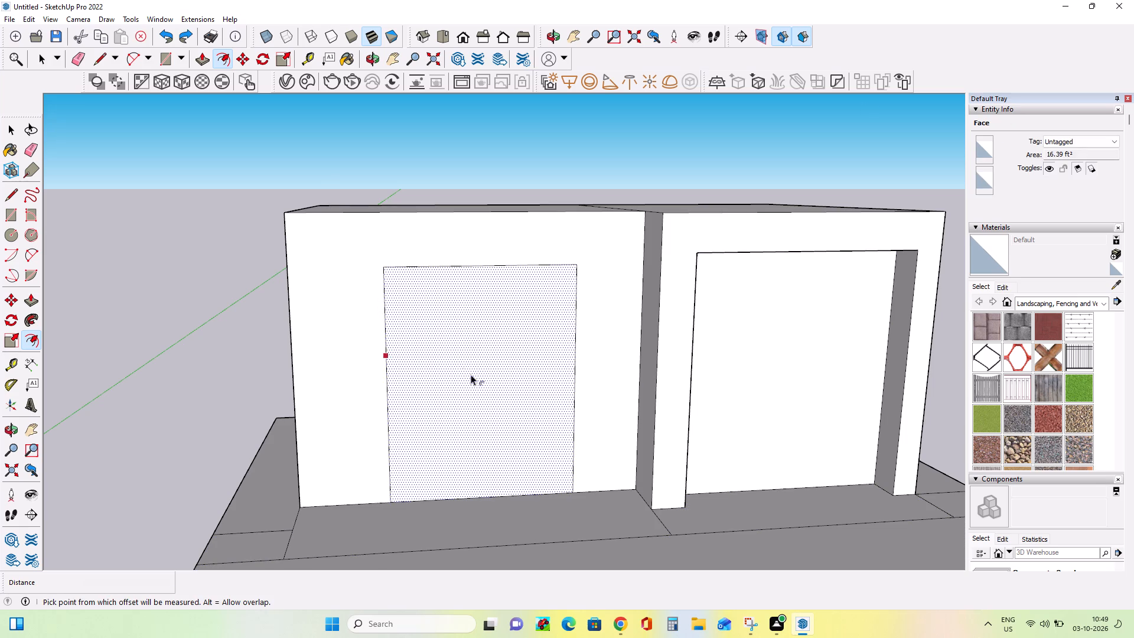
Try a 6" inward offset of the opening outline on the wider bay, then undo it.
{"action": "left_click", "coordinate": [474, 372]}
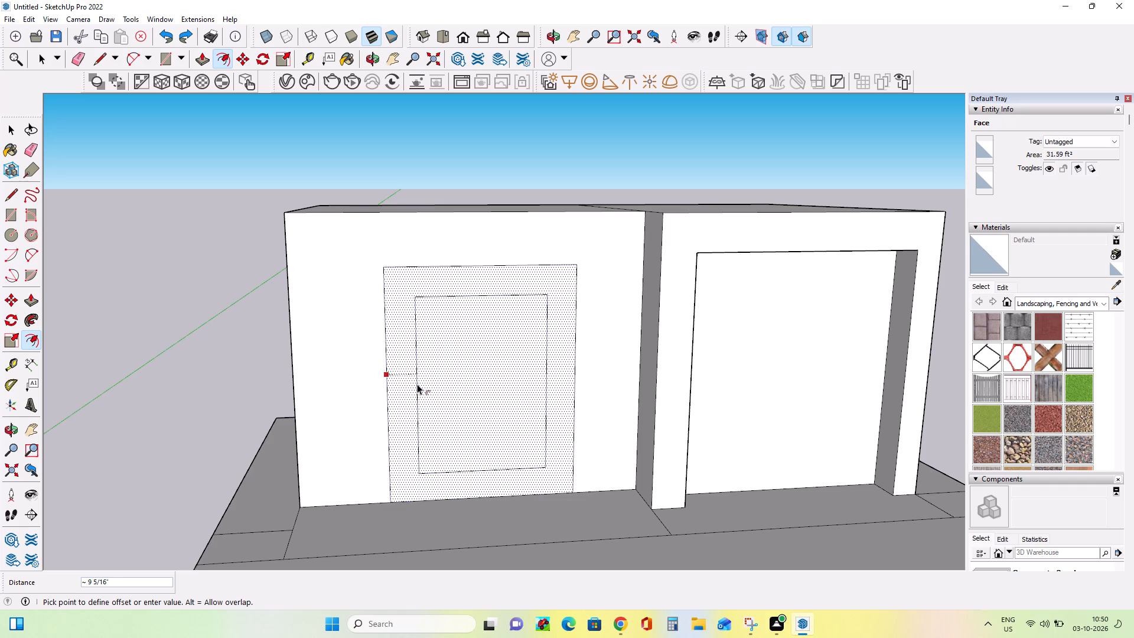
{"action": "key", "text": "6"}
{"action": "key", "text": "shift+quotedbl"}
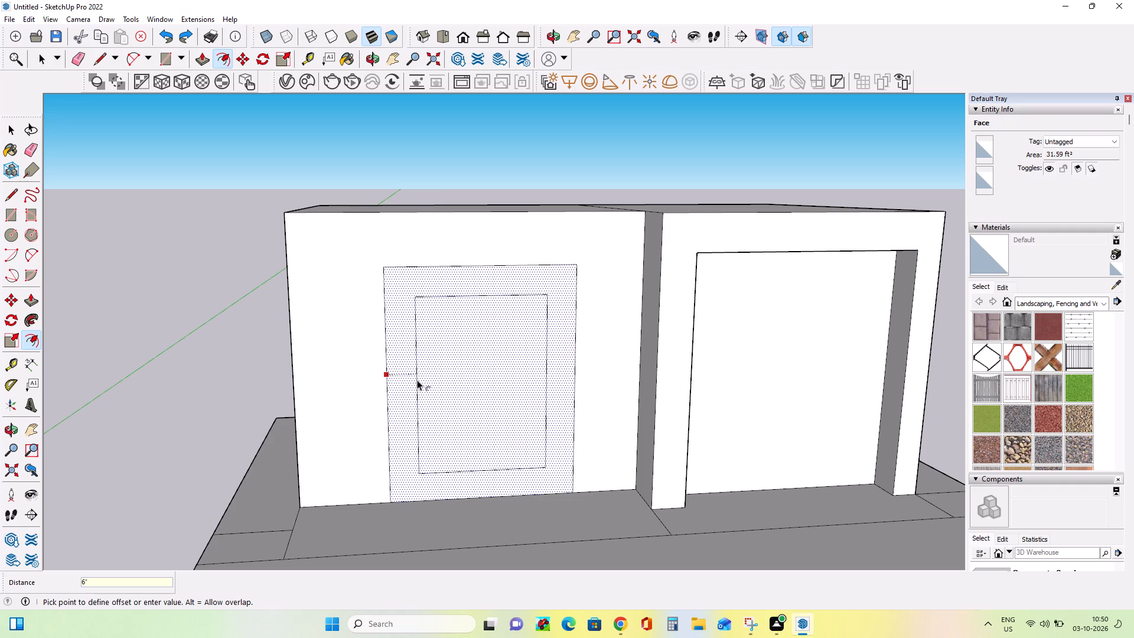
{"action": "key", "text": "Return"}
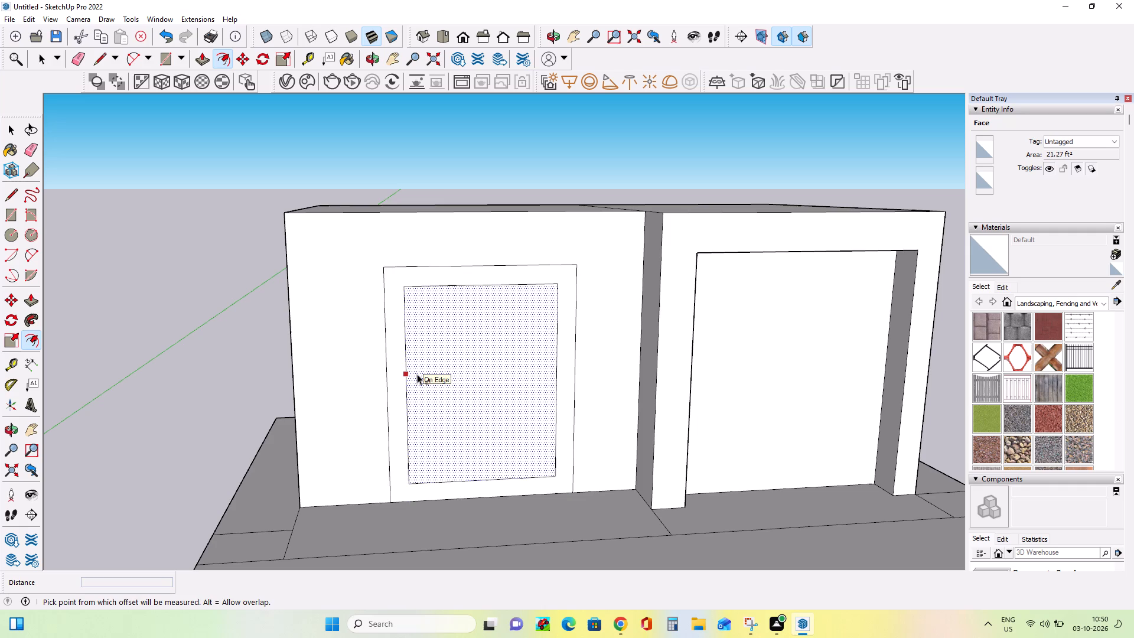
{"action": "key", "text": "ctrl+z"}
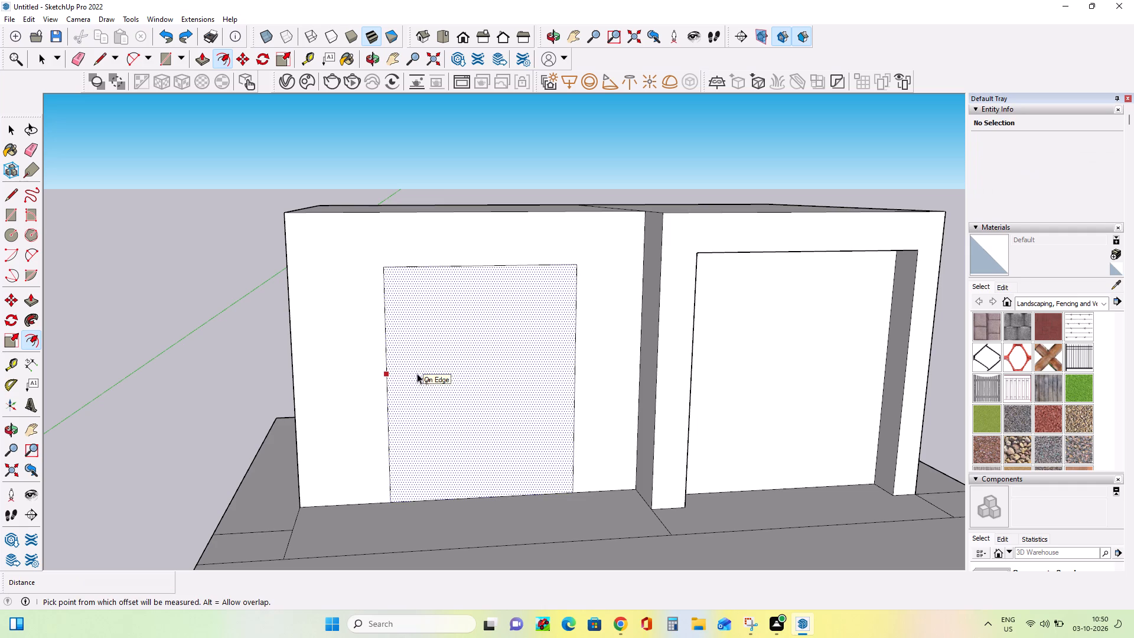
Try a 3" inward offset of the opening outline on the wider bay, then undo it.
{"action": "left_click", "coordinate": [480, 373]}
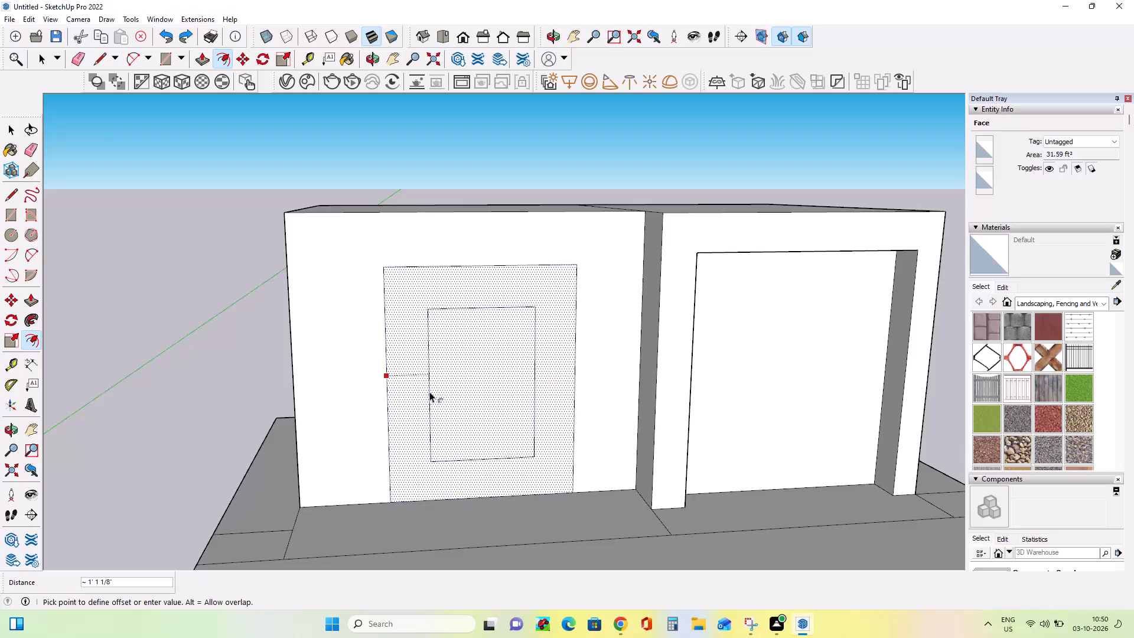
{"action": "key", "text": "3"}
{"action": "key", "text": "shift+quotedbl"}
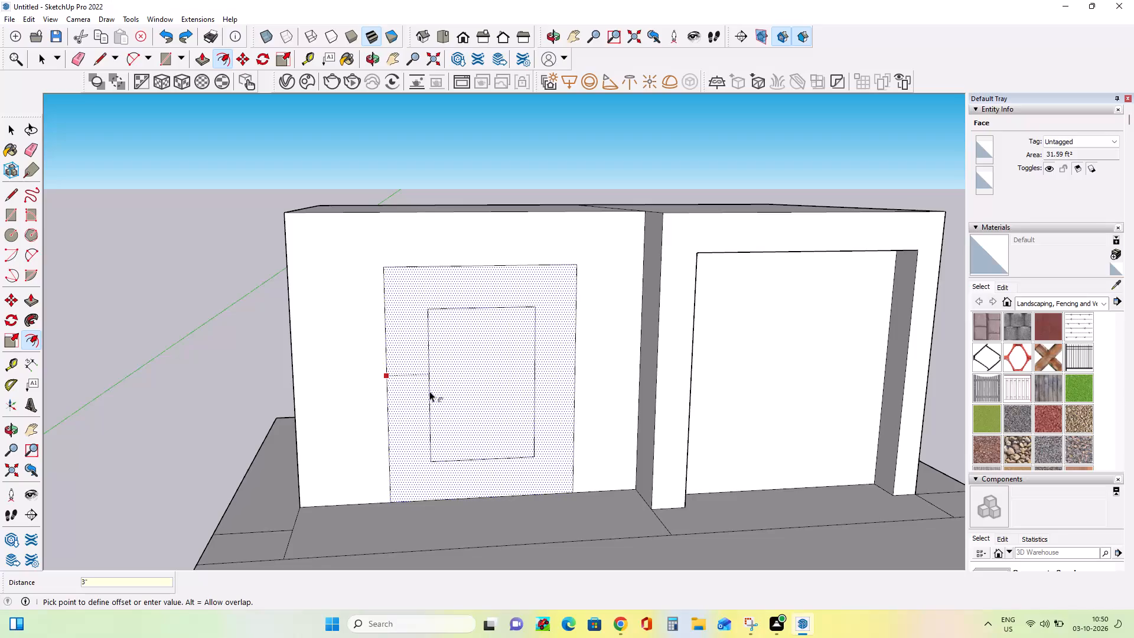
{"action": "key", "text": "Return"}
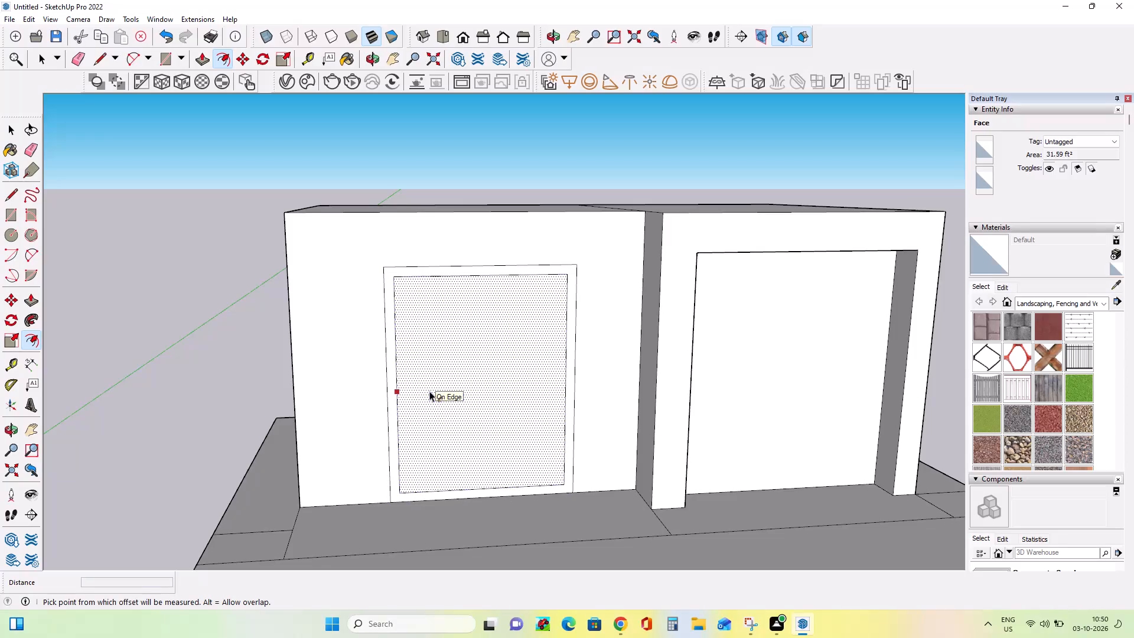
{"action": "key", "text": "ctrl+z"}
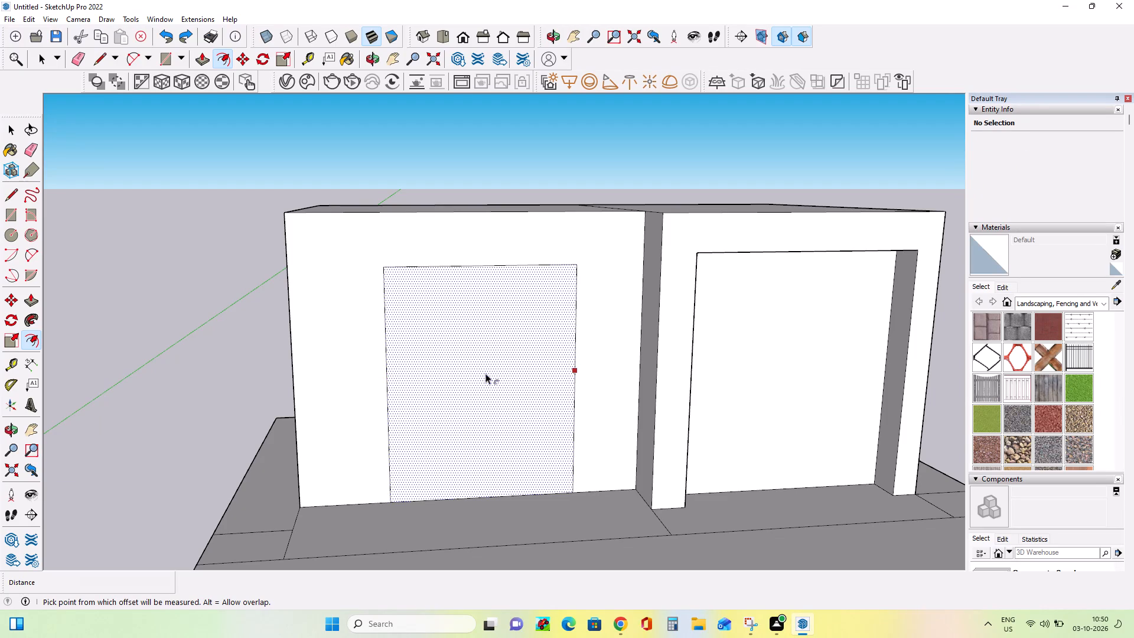
Offset the wider bay's opening outline inward by 1", and offset the resulting outline inward by another 1".
{"action": "left_click", "coordinate": [485, 373]}
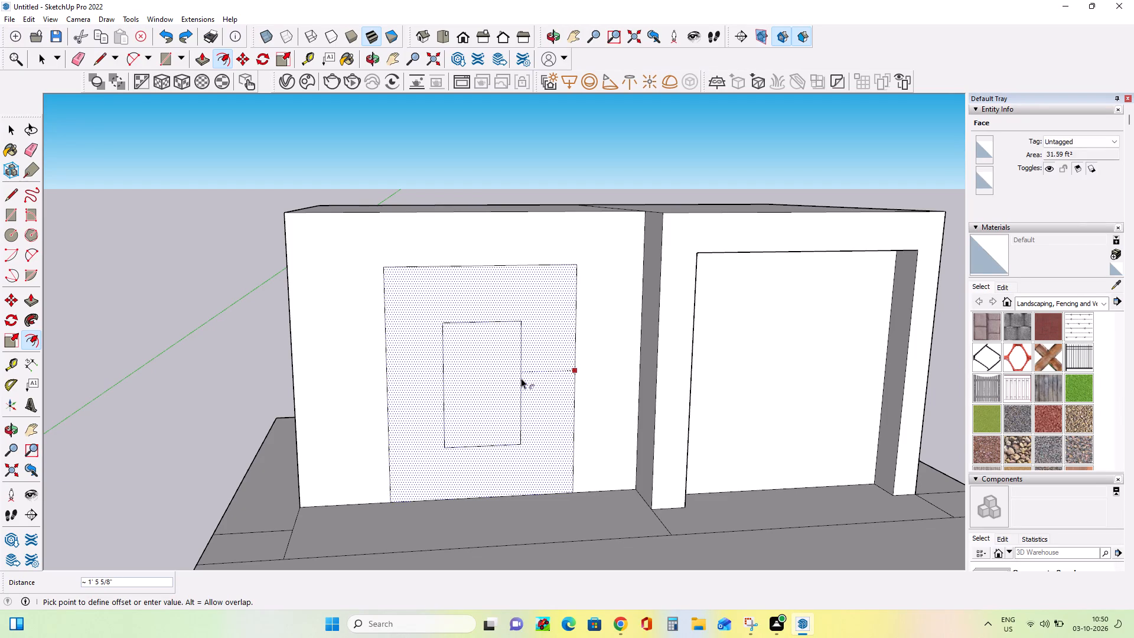
{"action": "type", "text": "1\""}
{"action": "key", "text": "Return"}
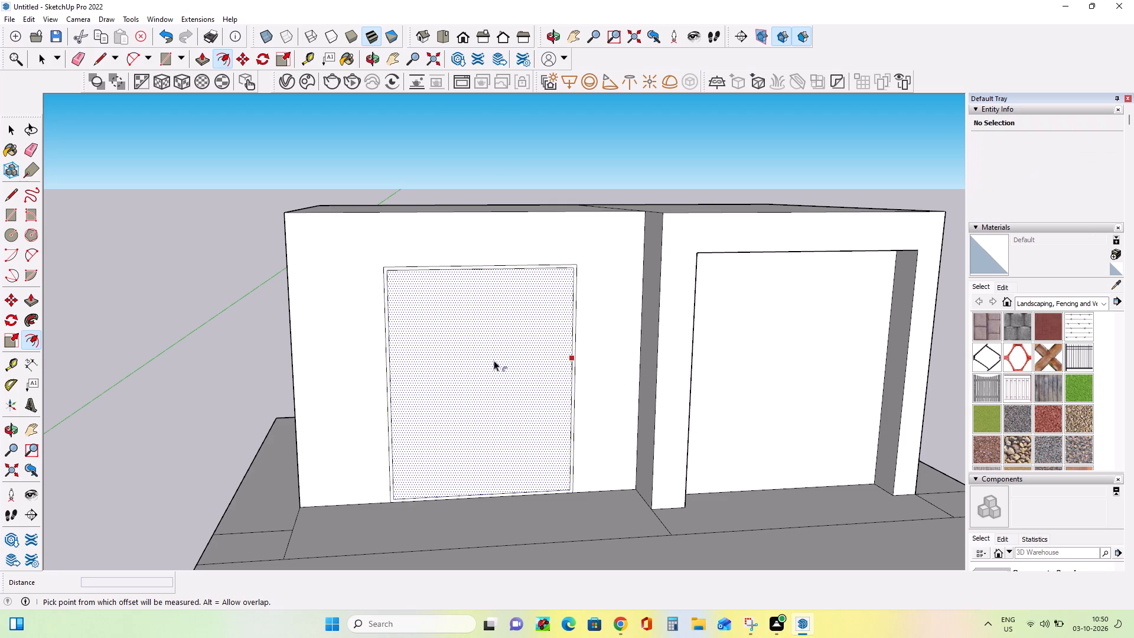
{"action": "left_click", "coordinate": [494, 360]}
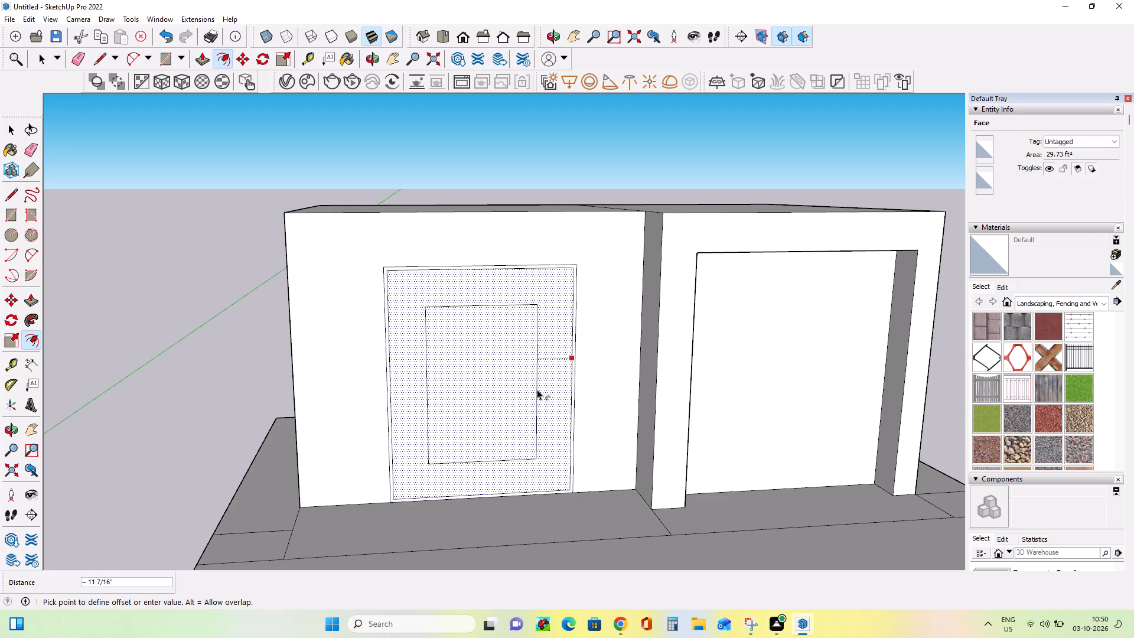
{"action": "type", "text": "1\""}
{"action": "key", "text": "Return"}
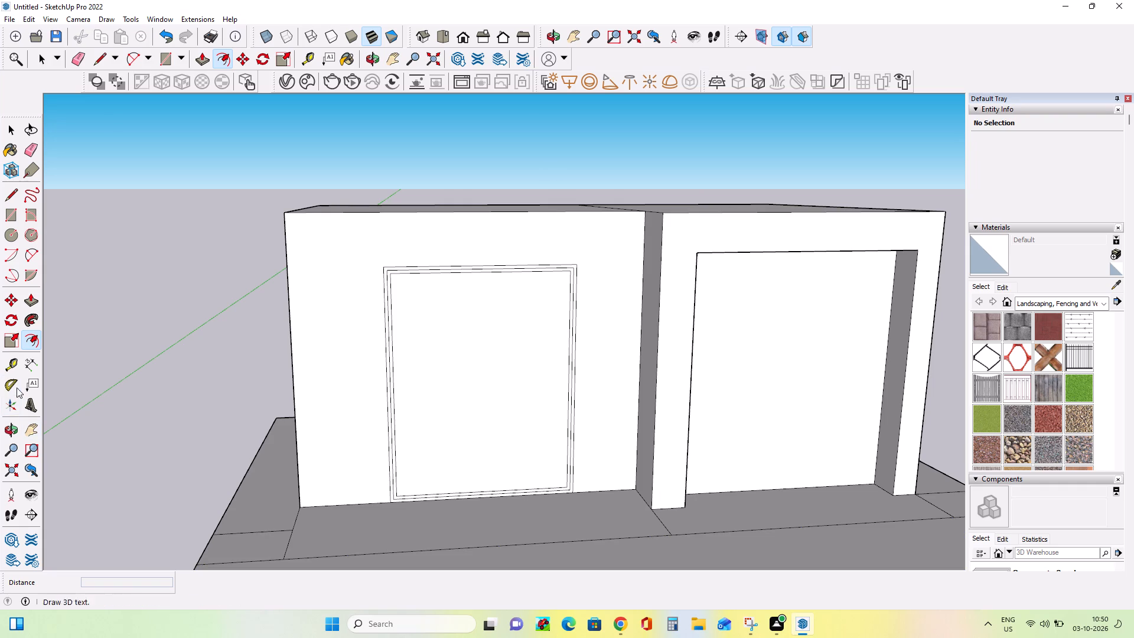
Push/Pull the outer frame strip around the wider bay's opening outward by 2".
{"action": "left_click", "coordinate": [38, 300]}
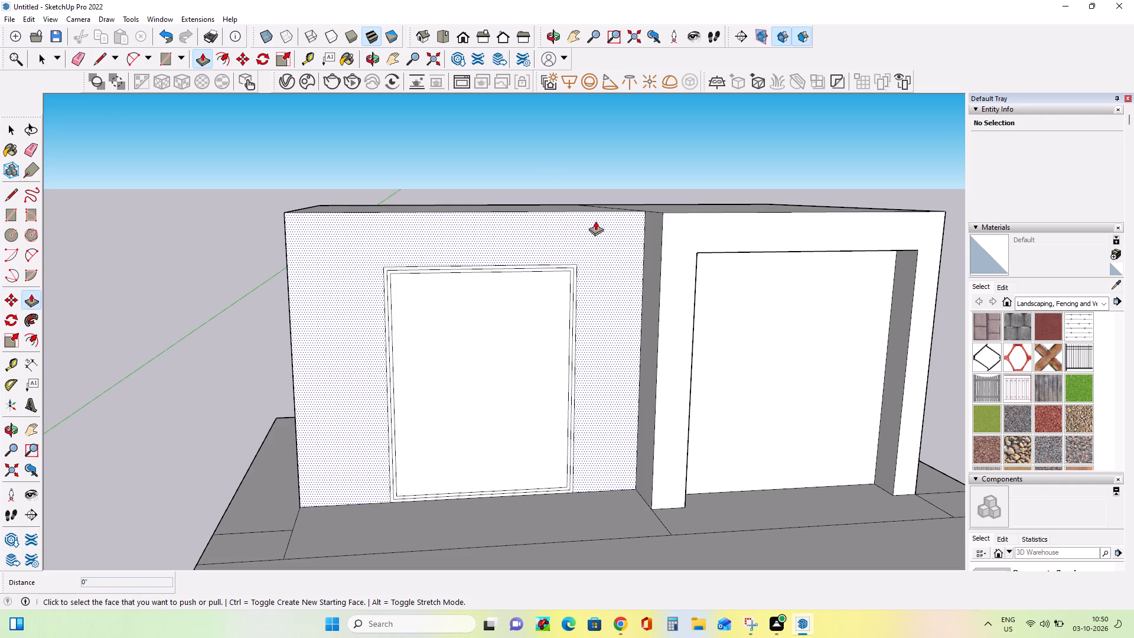
{"action": "scroll", "coordinate": [438, 262], "scroll_direction": "up", "scroll_amount": 7}
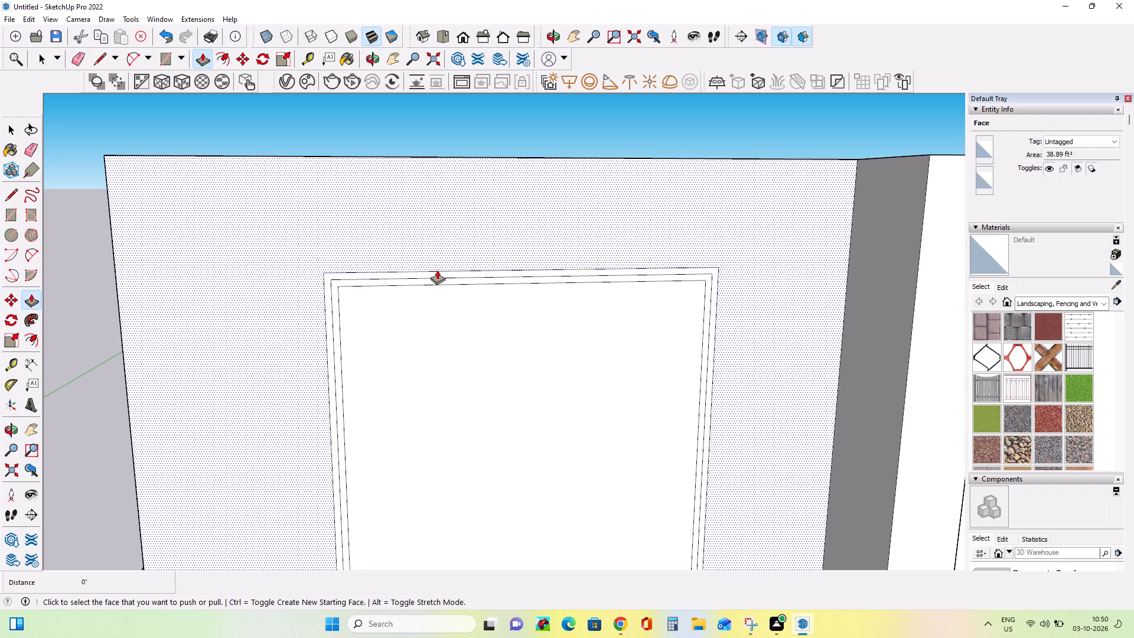
{"action": "left_click", "coordinate": [438, 273]}
{"action": "left_click", "coordinate": [439, 276]}
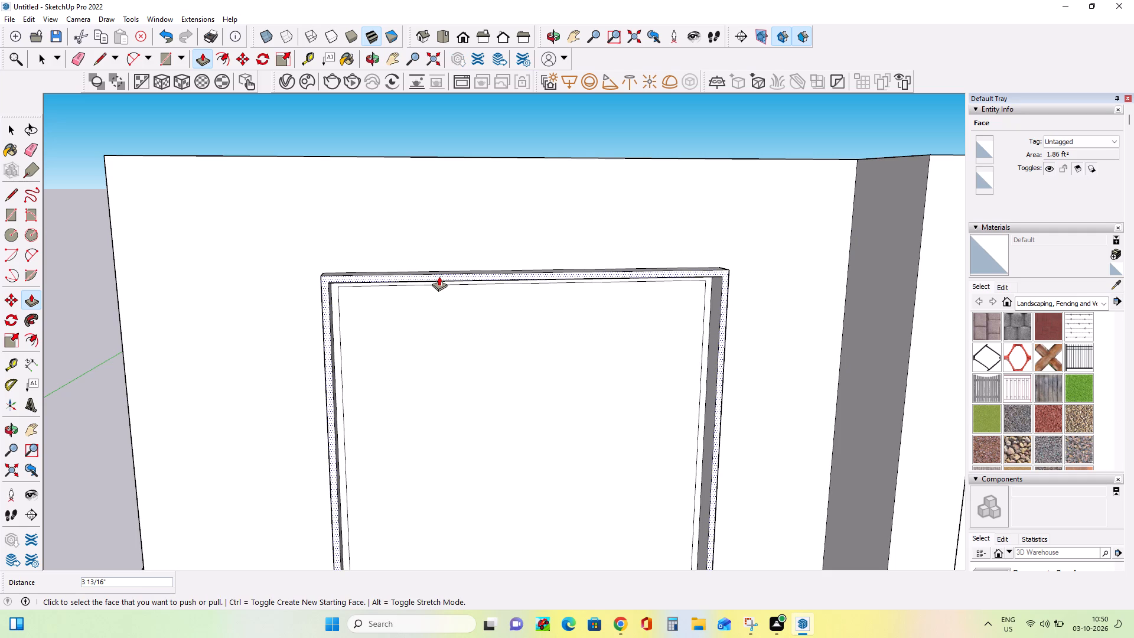
{"action": "scroll", "coordinate": [455, 297], "scroll_direction": "up", "scroll_amount": 2}
{"action": "middle_click_drag", "start_coordinate": [456, 297], "coordinate": [470, 244]}
{"action": "left_click", "coordinate": [471, 251]}
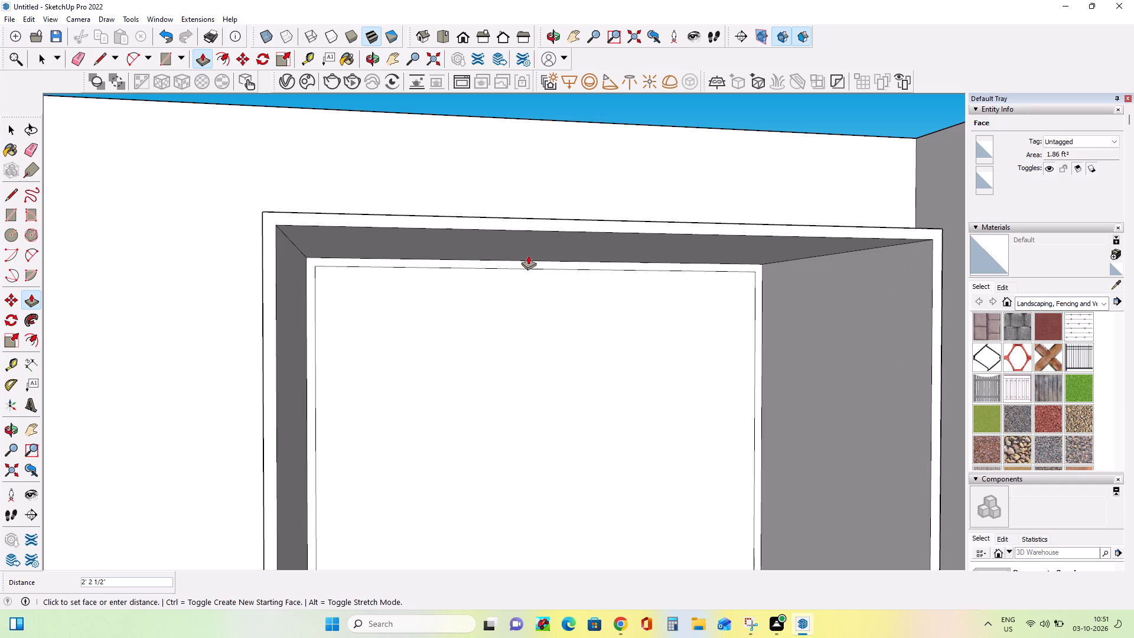
{"action": "type", "text": "2\""}
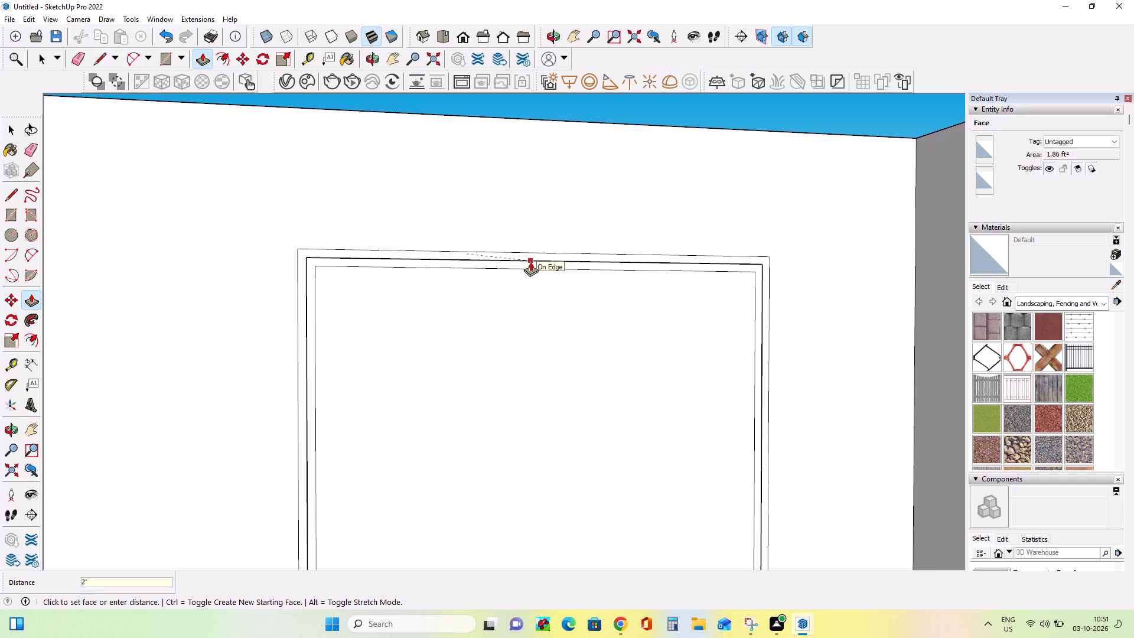
{"action": "key", "text": "Return"}
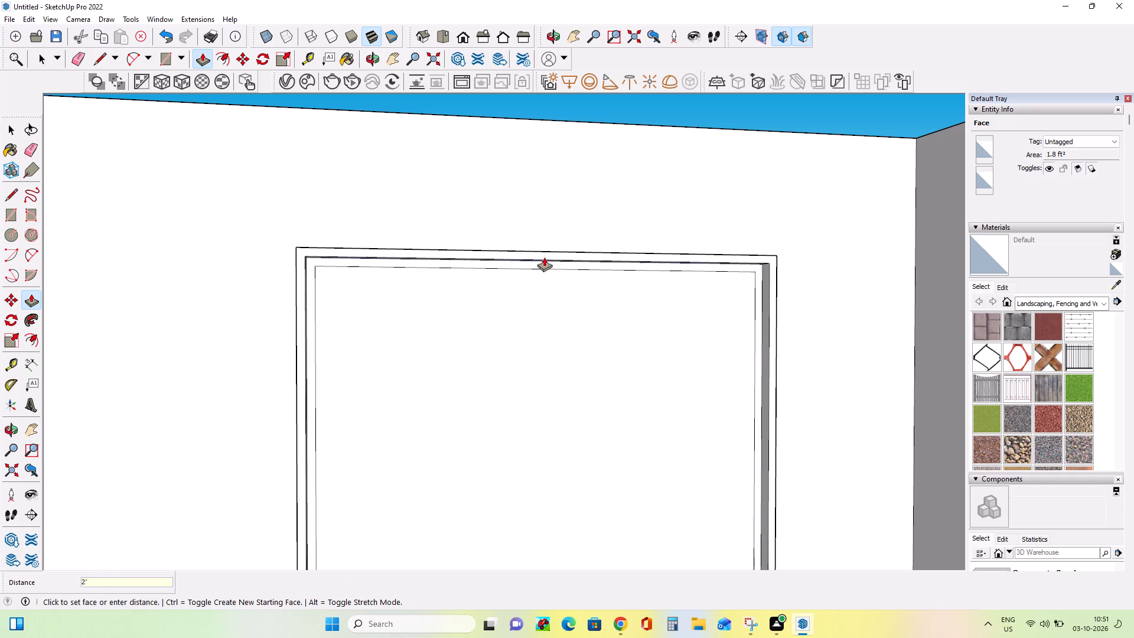
Pull the inner frame strip outward by about 15/16", stepped behind the outer strip.
{"action": "left_click", "coordinate": [545, 263]}
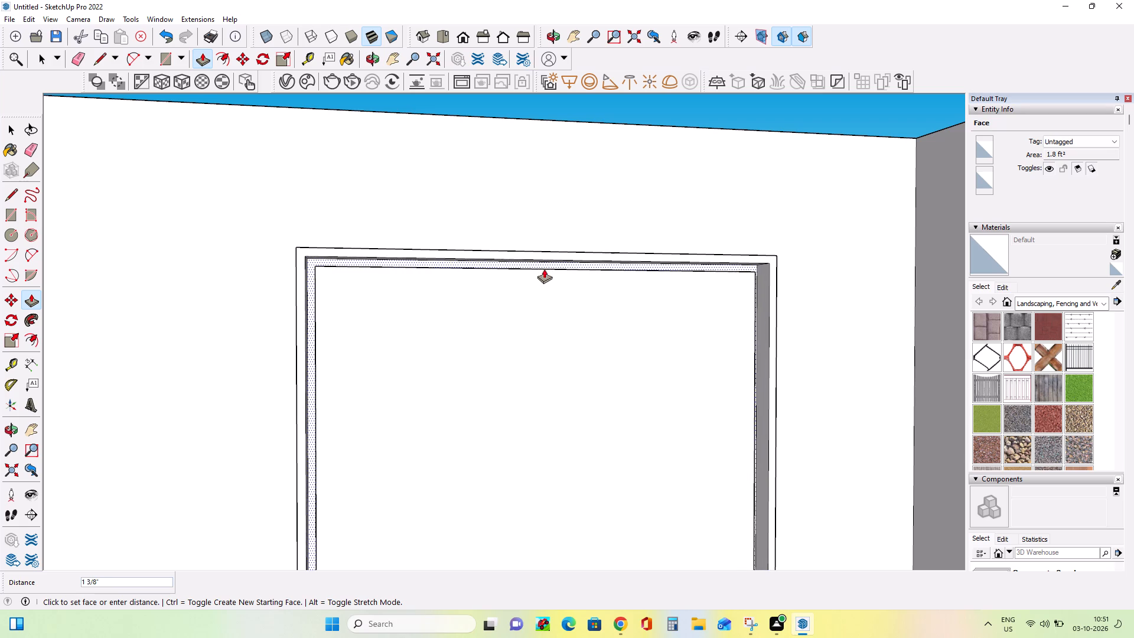
{"action": "double_click", "coordinate": [549, 274]}
{"action": "right_click", "coordinate": [549, 274]}
{"action": "left_click", "coordinate": [549, 274]}
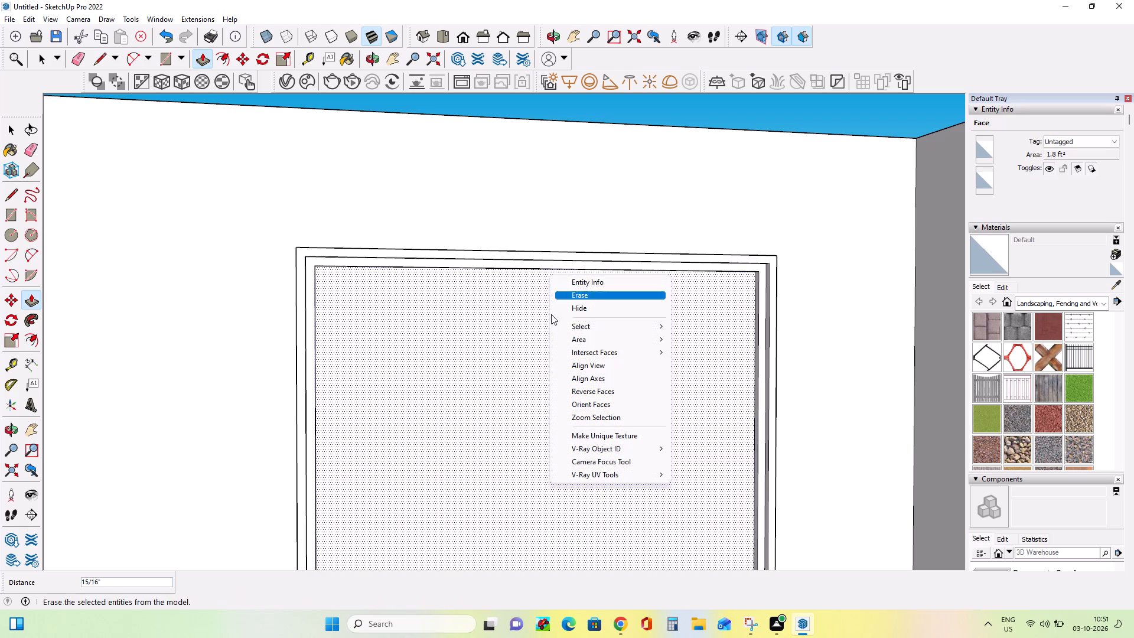
{"action": "left_click", "coordinate": [13, 135]}
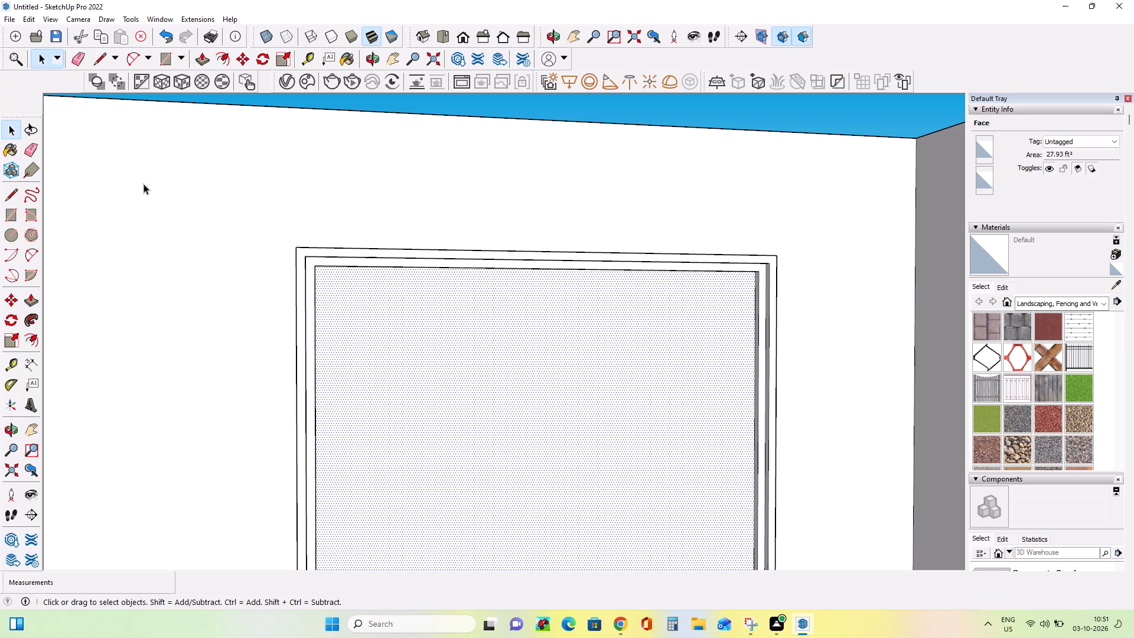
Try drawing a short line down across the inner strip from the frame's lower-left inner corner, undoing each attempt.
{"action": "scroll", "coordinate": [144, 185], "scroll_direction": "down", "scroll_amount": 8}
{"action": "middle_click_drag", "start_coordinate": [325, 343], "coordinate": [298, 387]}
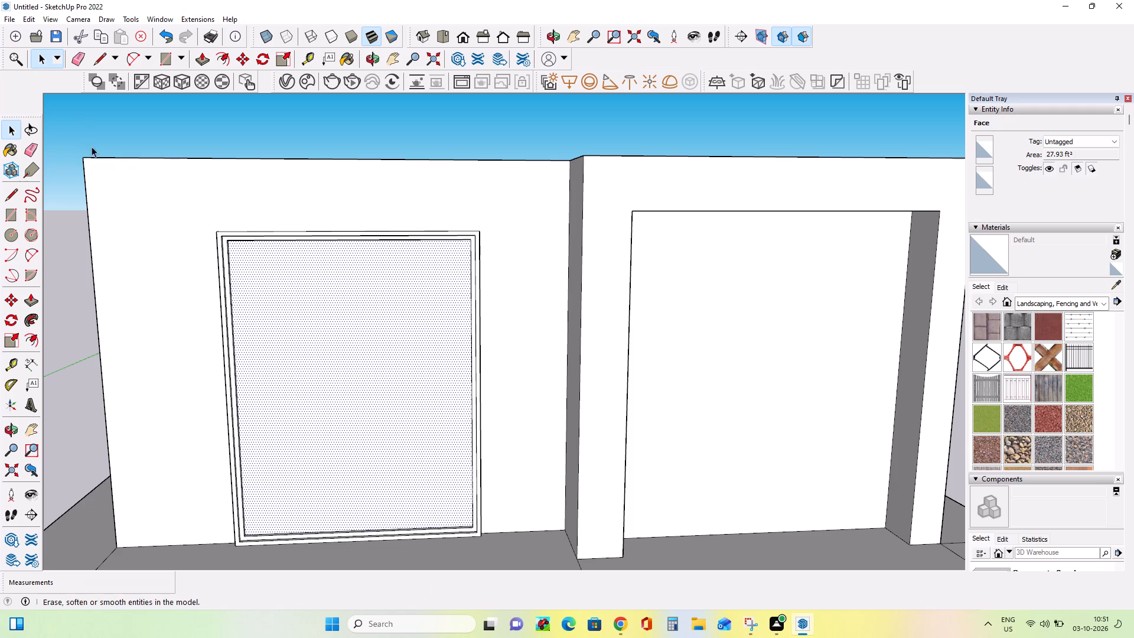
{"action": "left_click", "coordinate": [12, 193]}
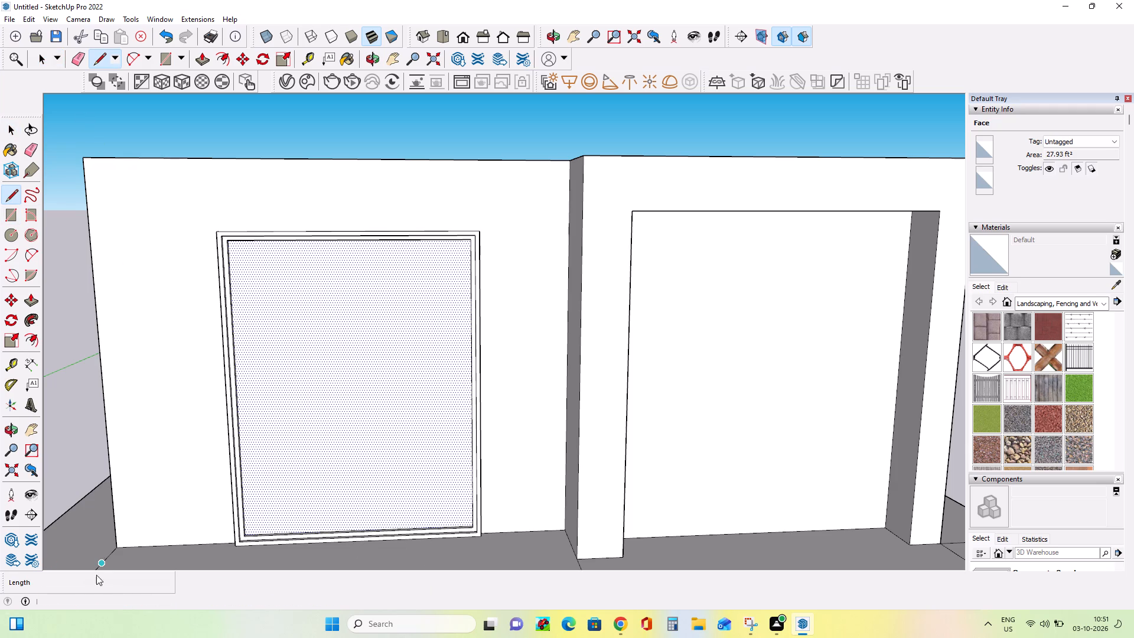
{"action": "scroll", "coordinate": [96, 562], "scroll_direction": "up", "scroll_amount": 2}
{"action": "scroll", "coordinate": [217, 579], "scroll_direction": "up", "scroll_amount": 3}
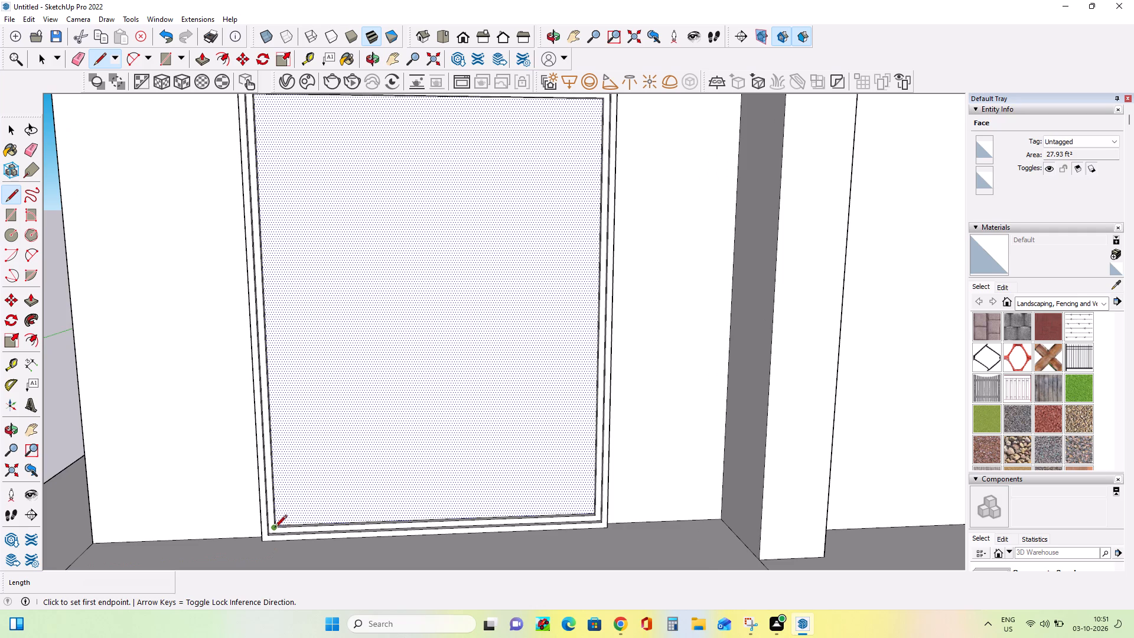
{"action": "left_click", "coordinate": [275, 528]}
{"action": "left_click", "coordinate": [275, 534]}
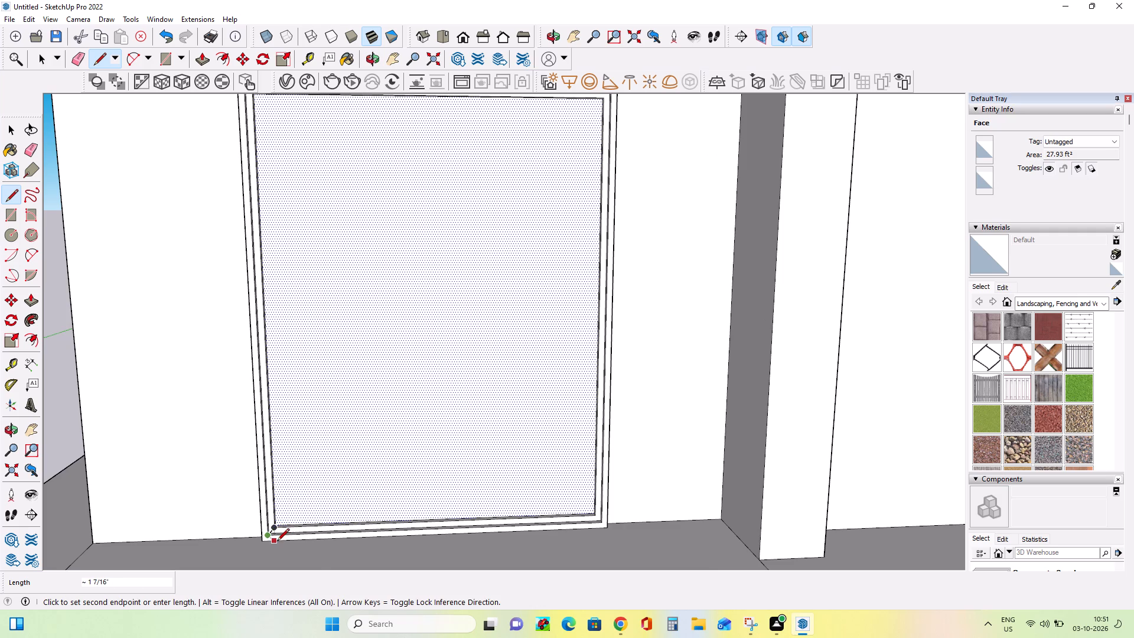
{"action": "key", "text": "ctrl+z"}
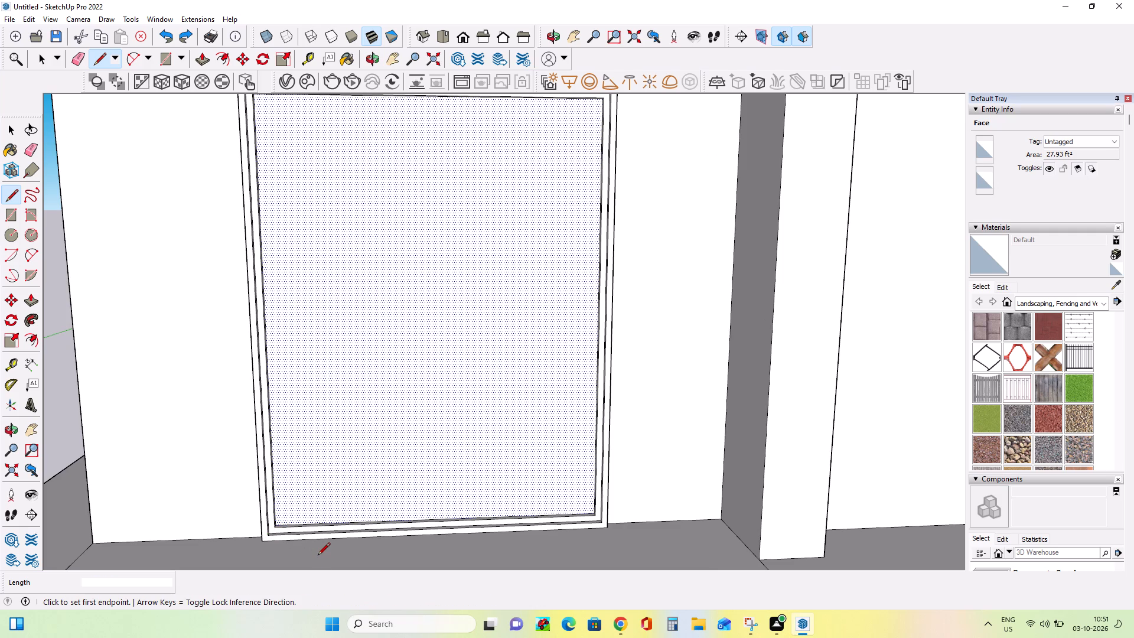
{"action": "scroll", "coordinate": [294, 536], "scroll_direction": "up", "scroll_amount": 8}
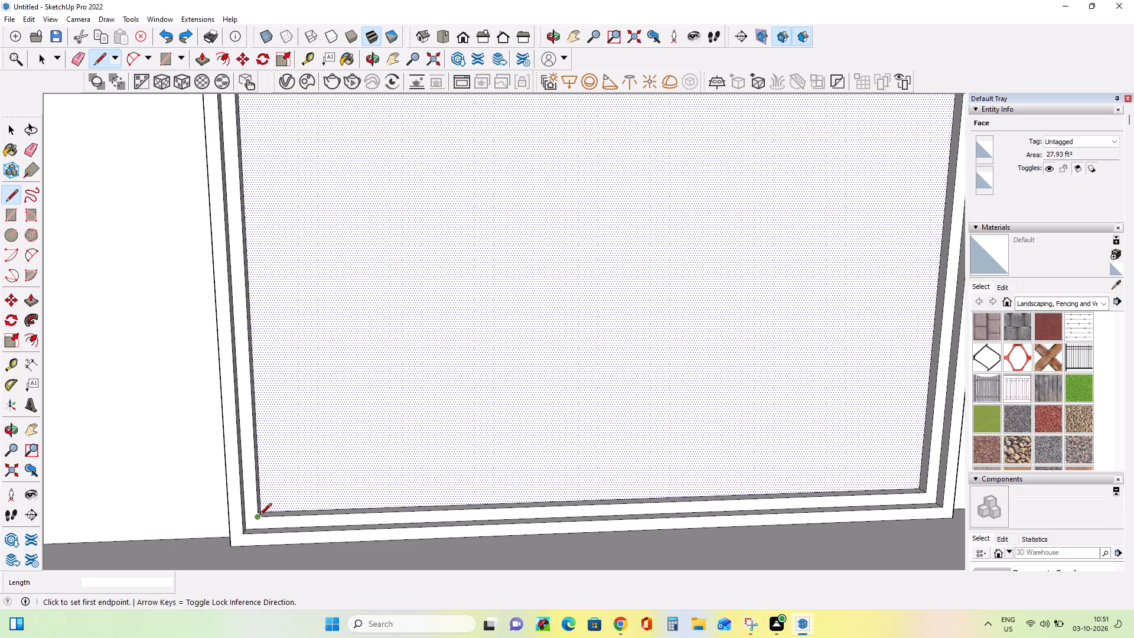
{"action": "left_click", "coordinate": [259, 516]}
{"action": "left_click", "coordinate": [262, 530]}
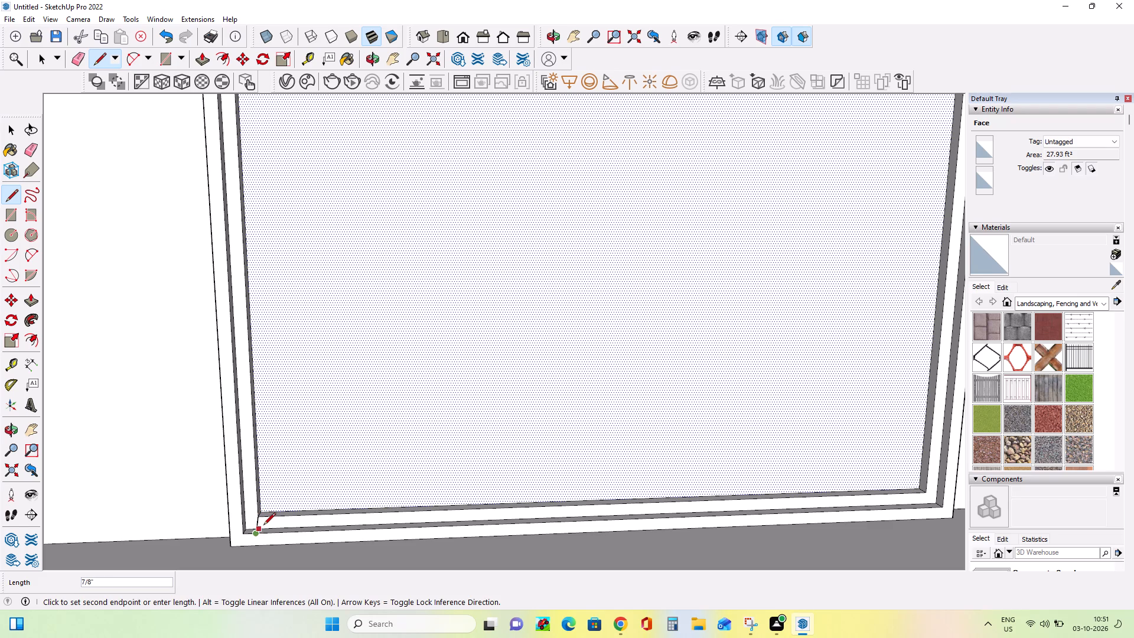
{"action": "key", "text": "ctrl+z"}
At the frame's lower-left corner, draw a 1" vertical line across the inner strip and another across the outer strip to the base.
{"action": "left_click", "coordinate": [258, 522]}
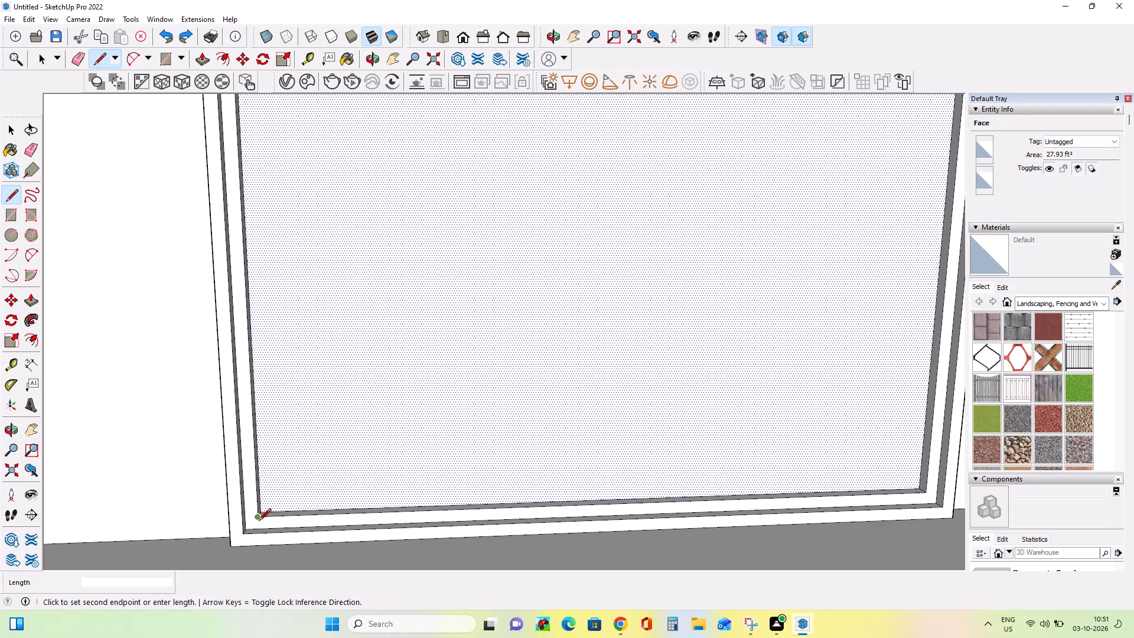
{"action": "left_click", "coordinate": [260, 528]}
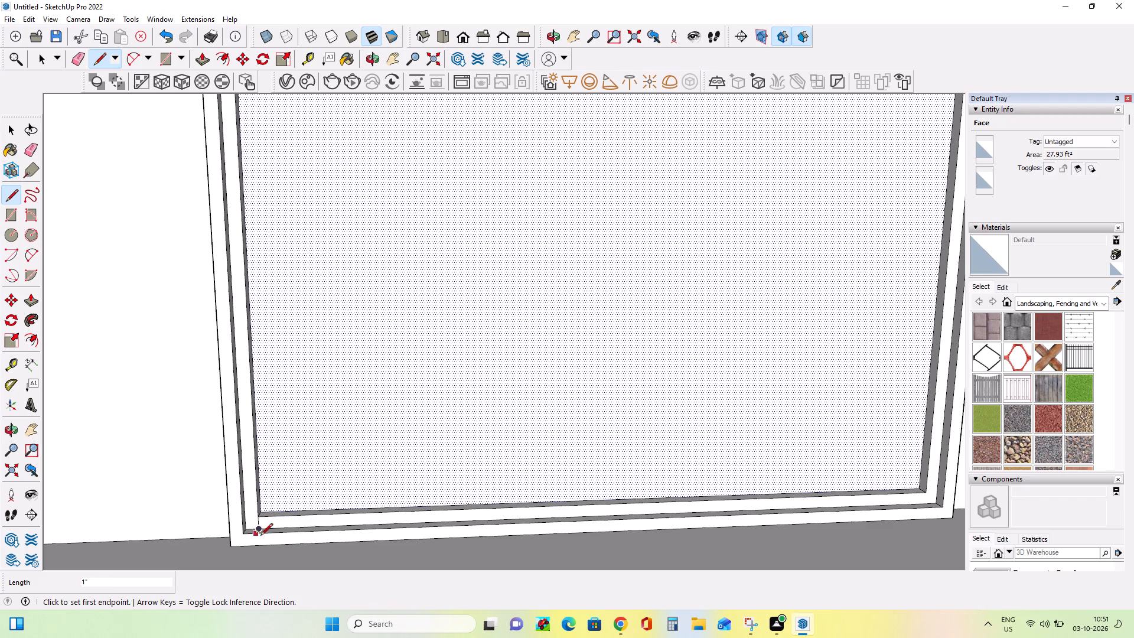
{"action": "scroll", "coordinate": [263, 536], "scroll_direction": "up", "scroll_amount": 1}
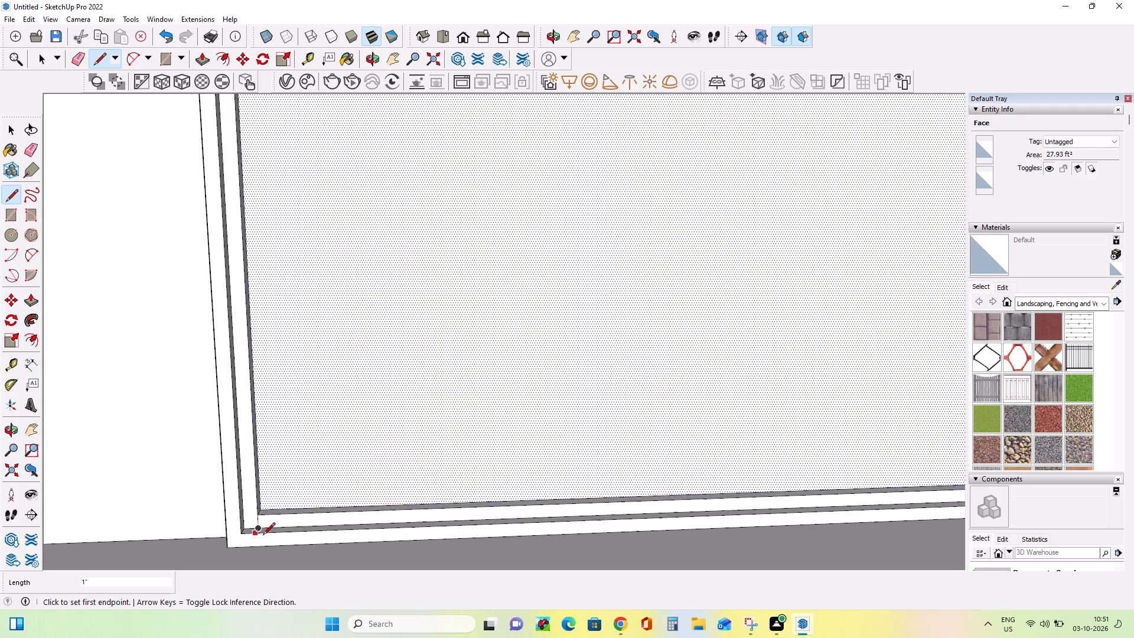
{"action": "scroll", "coordinate": [263, 536], "scroll_direction": "up", "scroll_amount": 8}
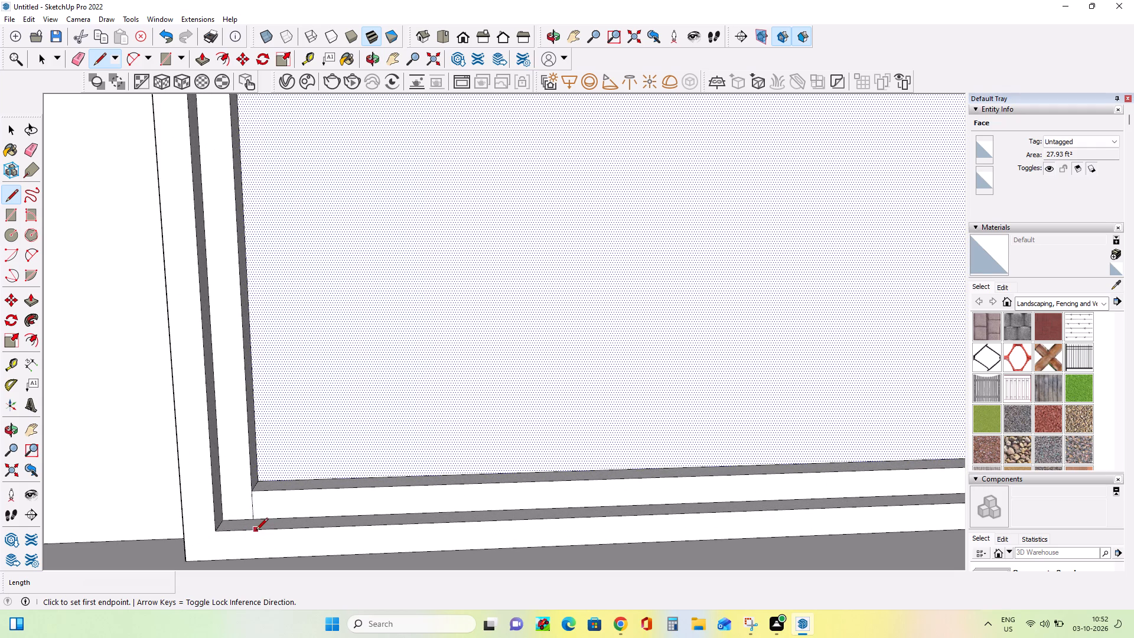
{"action": "left_click", "coordinate": [256, 531]}
{"action": "left_click", "coordinate": [258, 558]}
At the frame's lower-right corner, draw a 1" vertical line across the inner strip and another across the outer strip to the base.
{"action": "scroll", "coordinate": [312, 513], "scroll_direction": "down", "scroll_amount": 3}
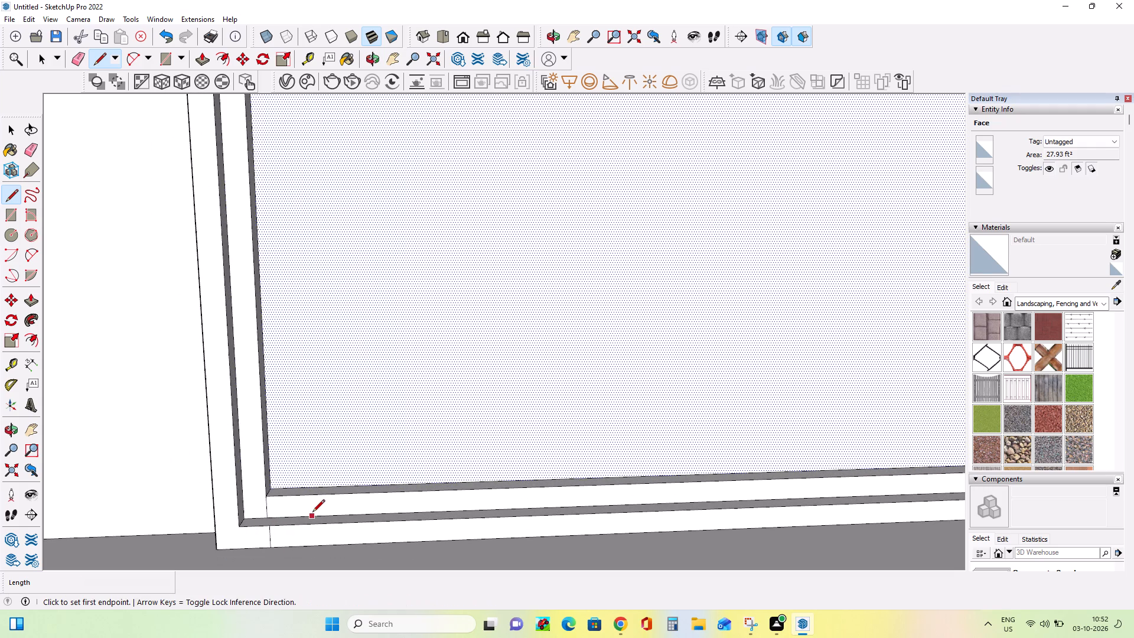
{"action": "scroll", "coordinate": [312, 513], "scroll_direction": "down", "scroll_amount": 12}
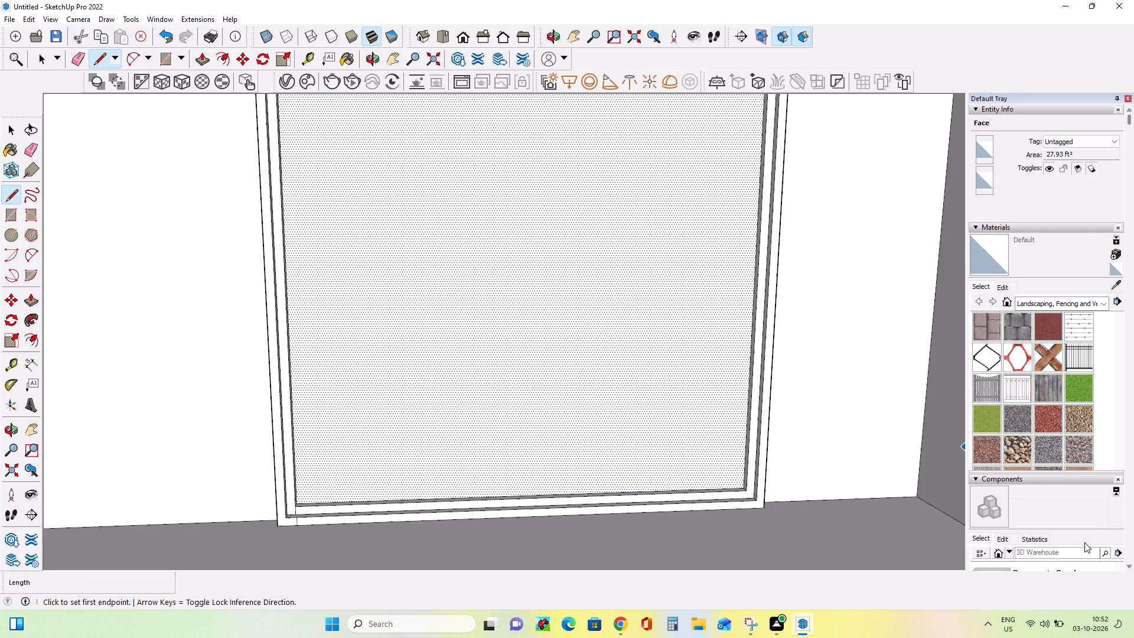
{"action": "scroll", "coordinate": [731, 526], "scroll_direction": "up", "scroll_amount": 7}
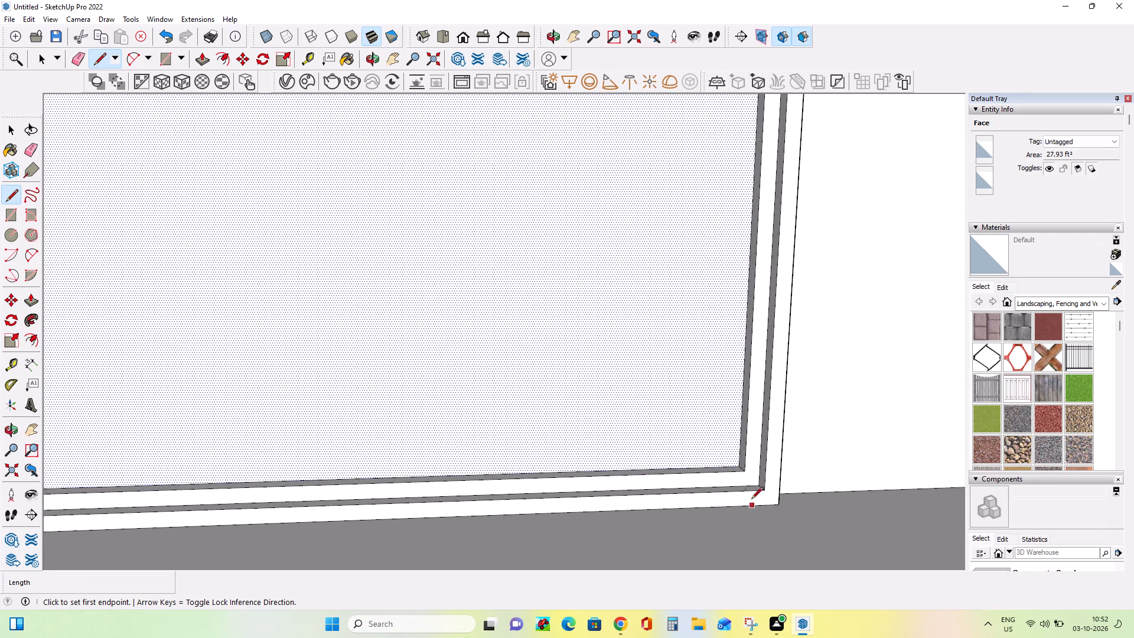
{"action": "left_click", "coordinate": [743, 472]}
{"action": "left_click", "coordinate": [742, 486]}
{"action": "scroll", "coordinate": [745, 504], "scroll_direction": "up", "scroll_amount": 6}
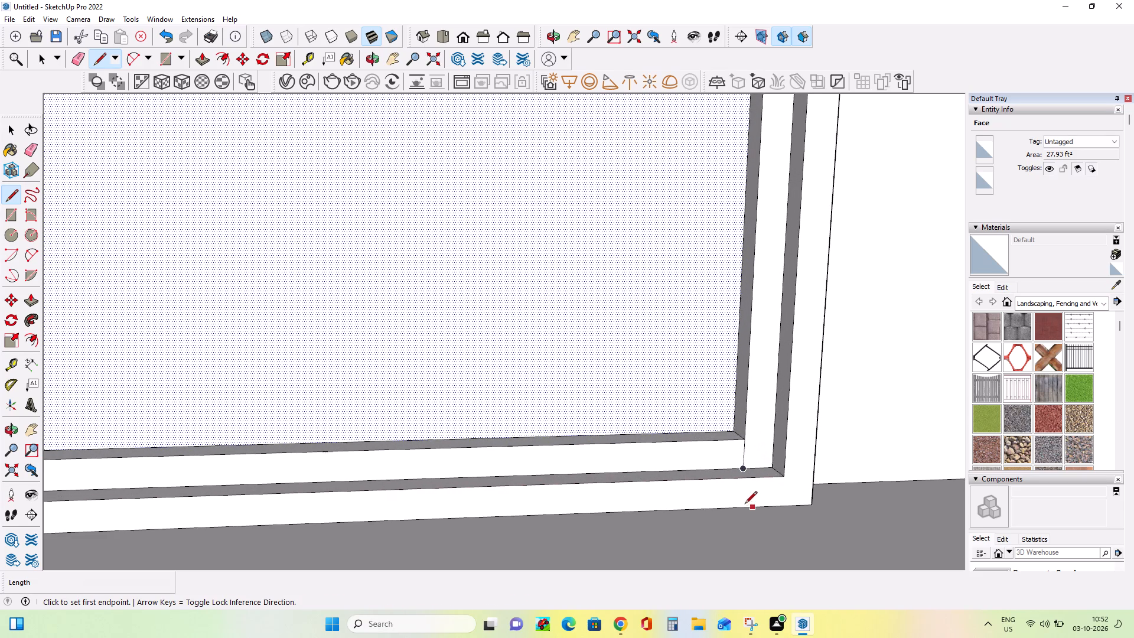
{"action": "scroll", "coordinate": [745, 504], "scroll_direction": "up", "scroll_amount": 2}
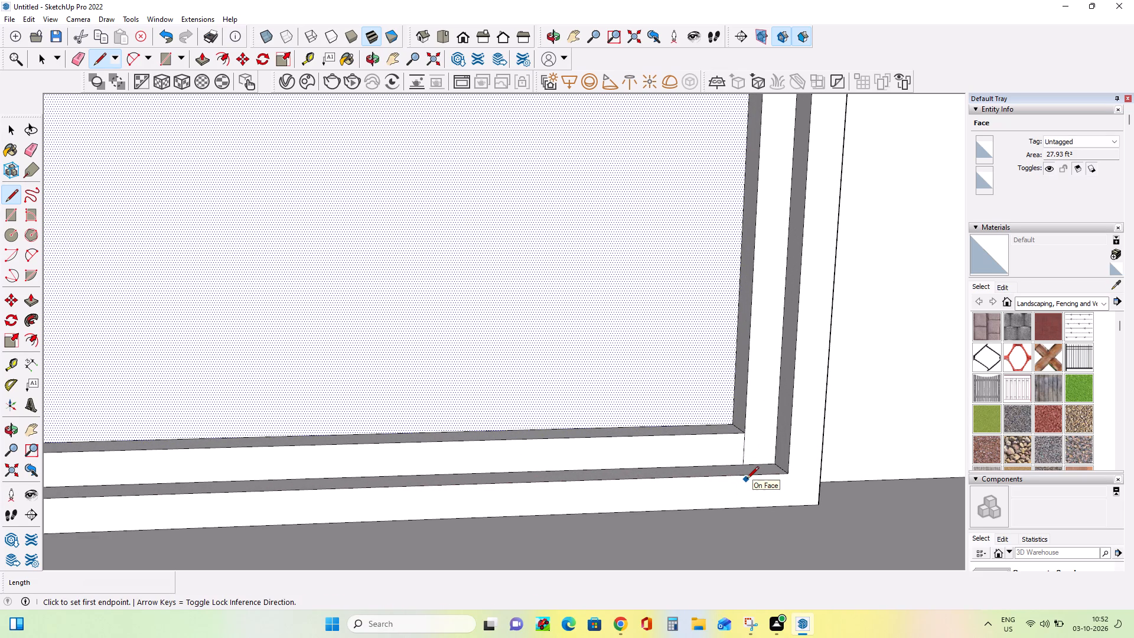
{"action": "left_click", "coordinate": [747, 480]}
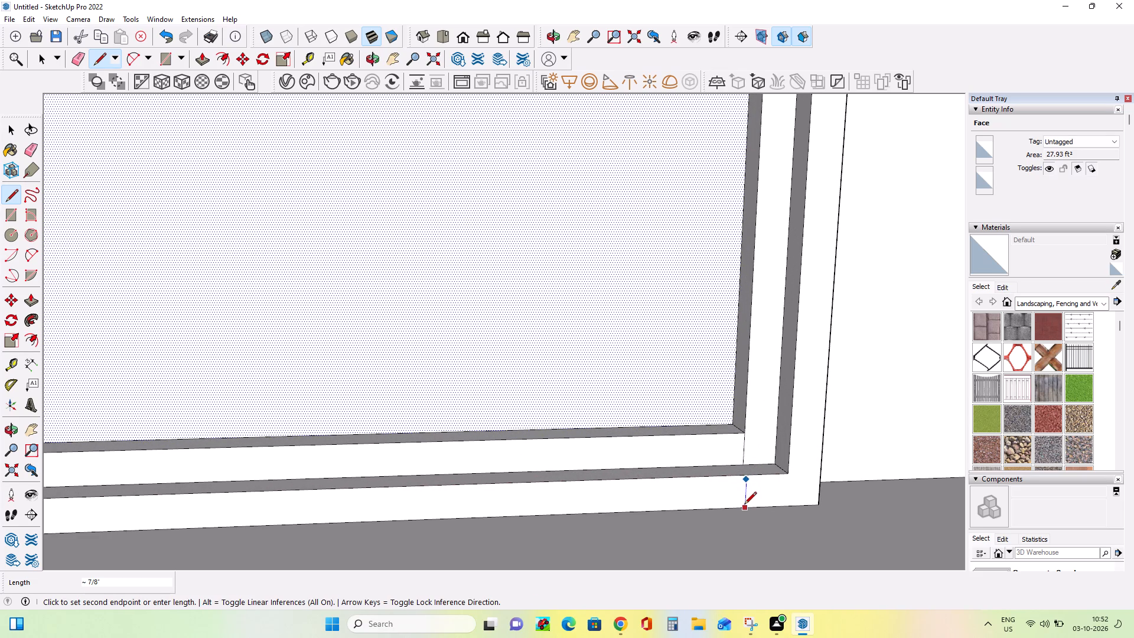
{"action": "key", "text": "Escape"}
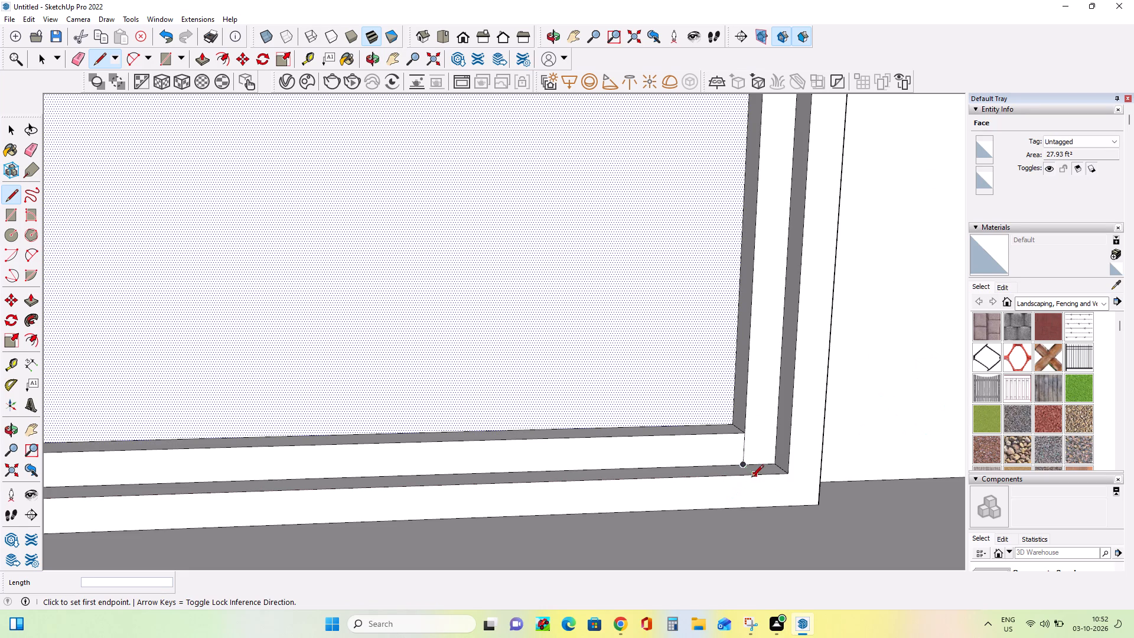
{"action": "scroll", "coordinate": [750, 489], "scroll_direction": "up", "scroll_amount": 4}
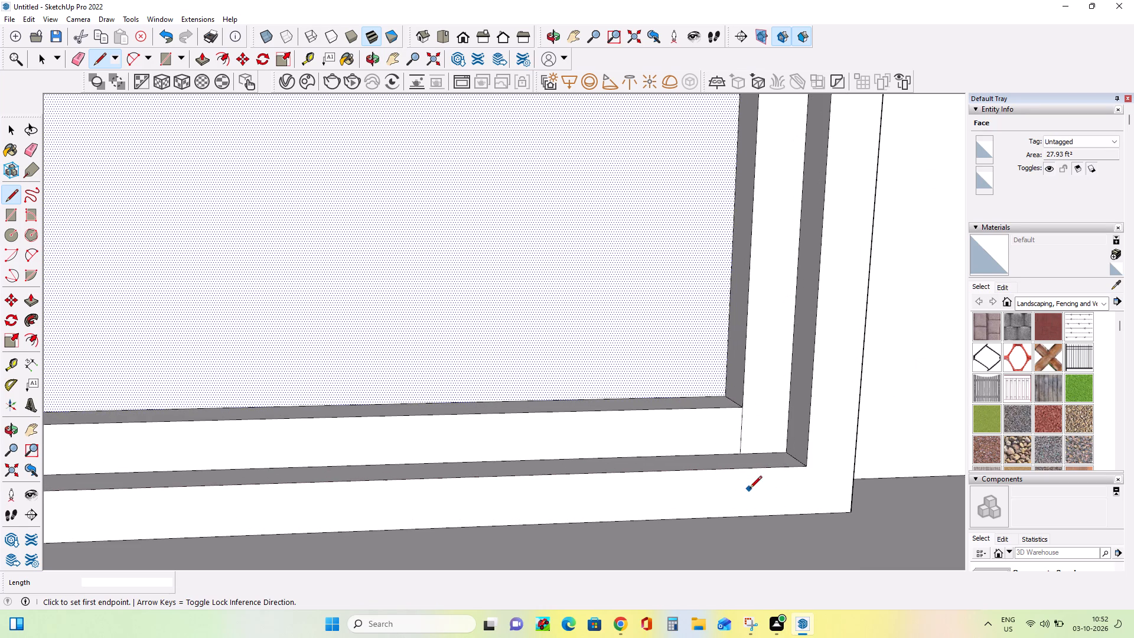
{"action": "scroll", "coordinate": [750, 489], "scroll_direction": "up", "scroll_amount": 3}
{"action": "left_click", "coordinate": [749, 463]}
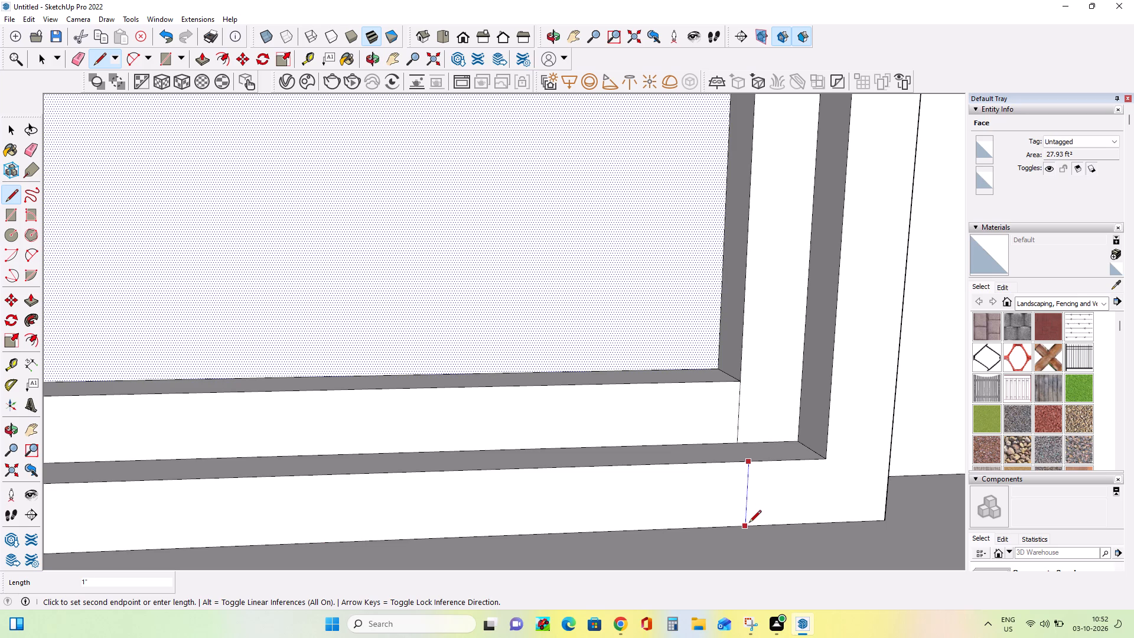
{"action": "left_click", "coordinate": [749, 523]}
Push the inner frame strip along the bottom of the opening back 15/16", flush with the recessed panel.
{"action": "scroll", "coordinate": [829, 517], "scroll_direction": "down", "scroll_amount": 8}
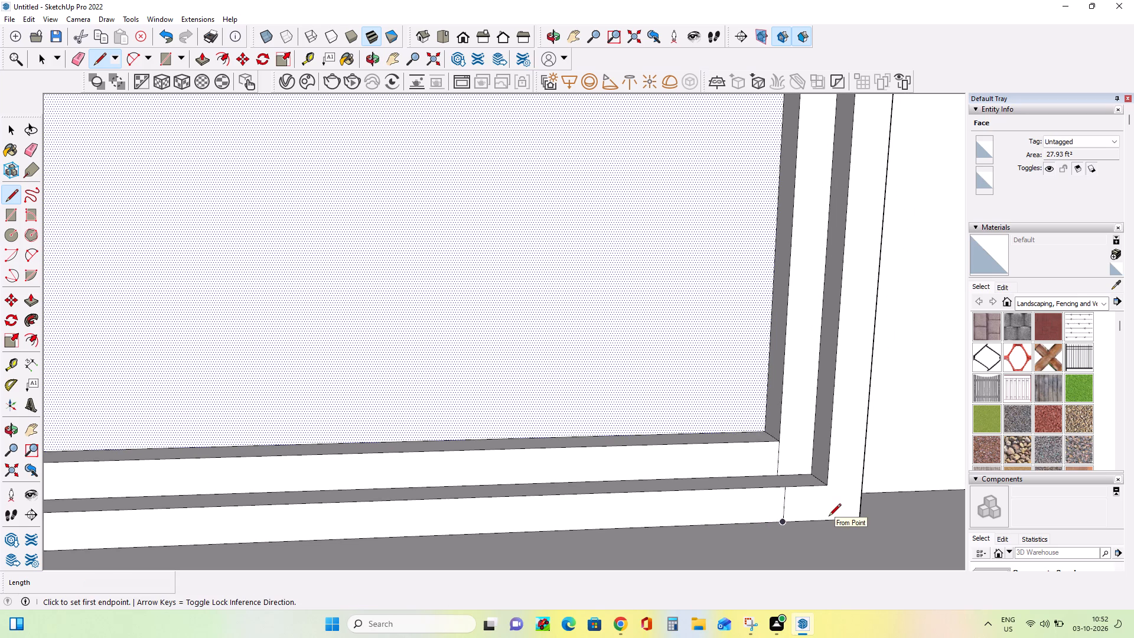
{"action": "scroll", "coordinate": [829, 517], "scroll_direction": "down", "scroll_amount": 14}
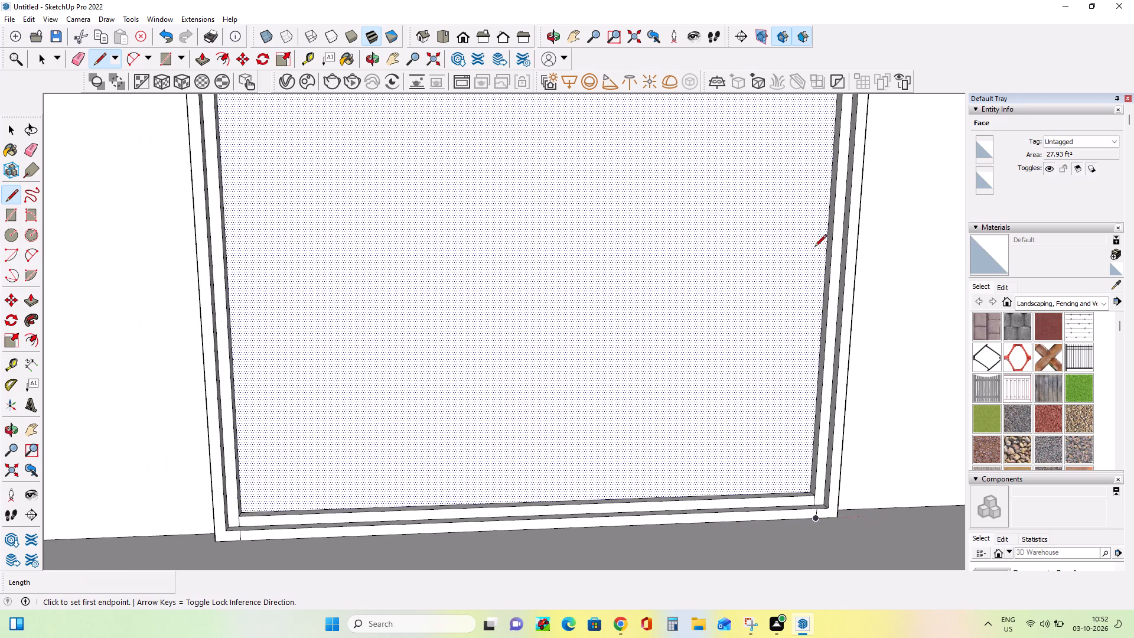
{"action": "left_click", "coordinate": [34, 301]}
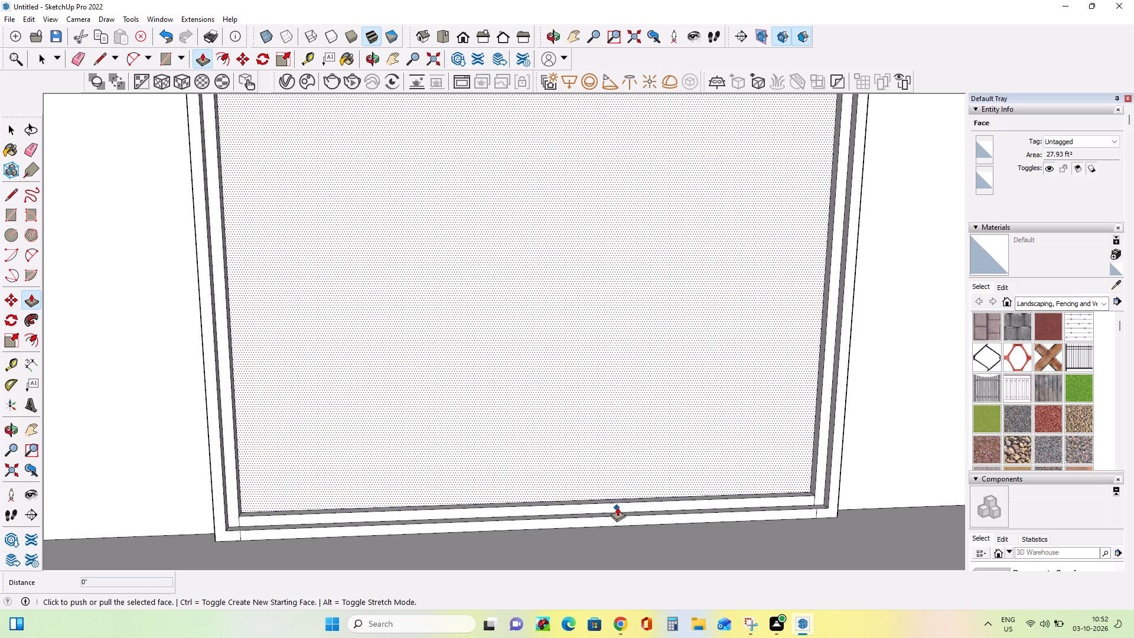
{"action": "scroll", "coordinate": [620, 506], "scroll_direction": "up", "scroll_amount": 8}
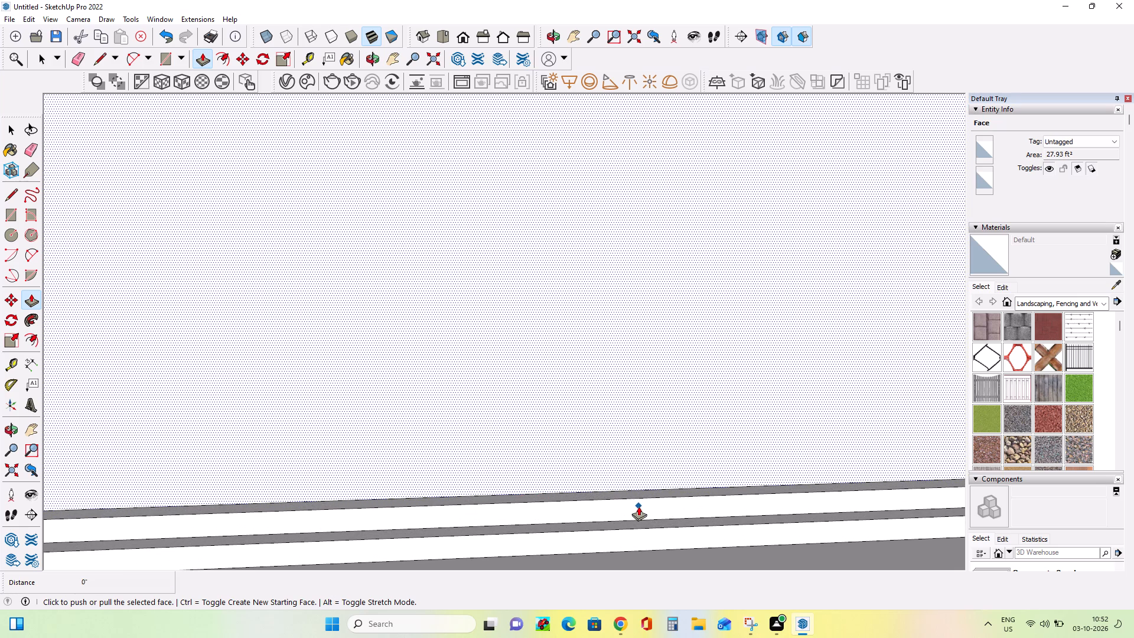
{"action": "left_click", "coordinate": [638, 506]}
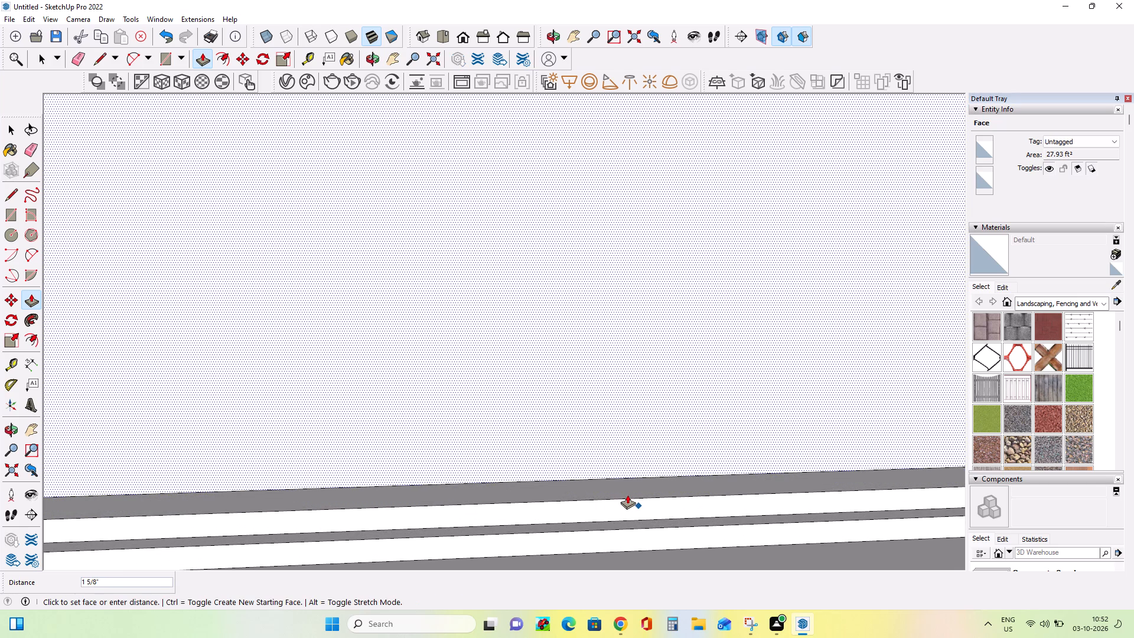
{"action": "key", "text": "Escape"}
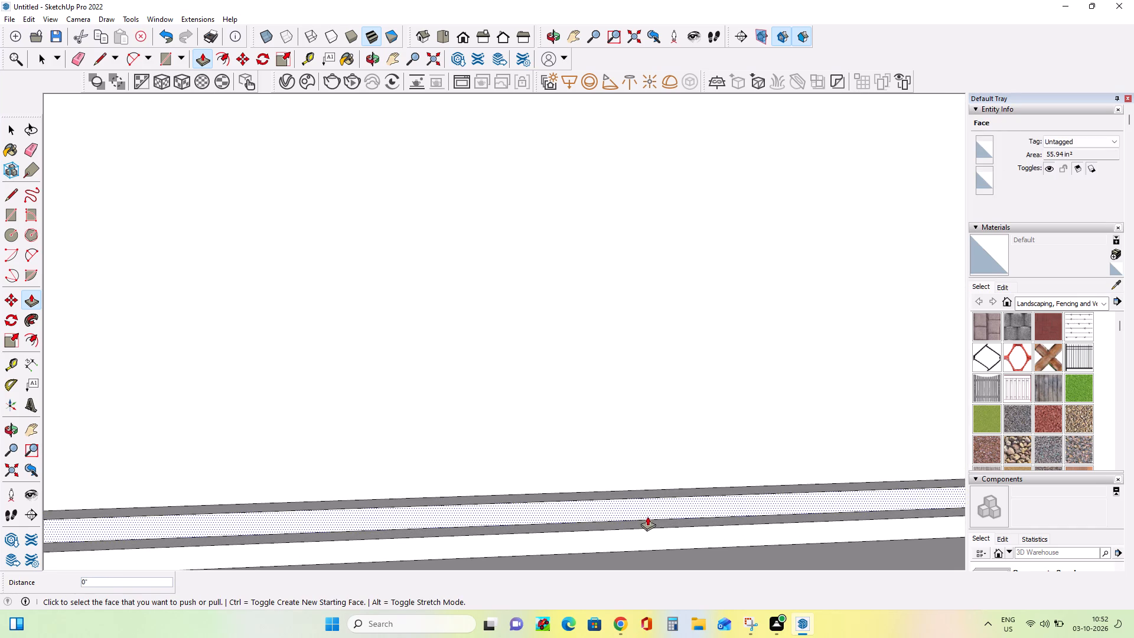
{"action": "left_click", "coordinate": [649, 513]}
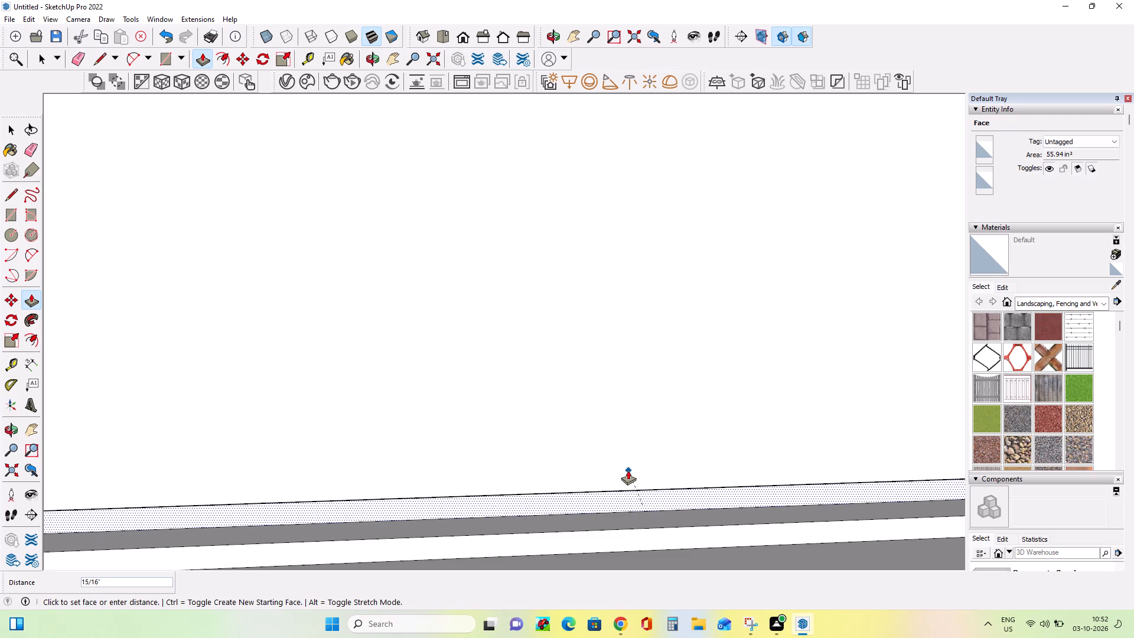
{"action": "left_click", "coordinate": [628, 470]}
Push the outer frame strip along the bottom of the opening back 1 13/16" between the two jambs.
{"action": "scroll", "coordinate": [632, 515], "scroll_direction": "down", "scroll_amount": 6}
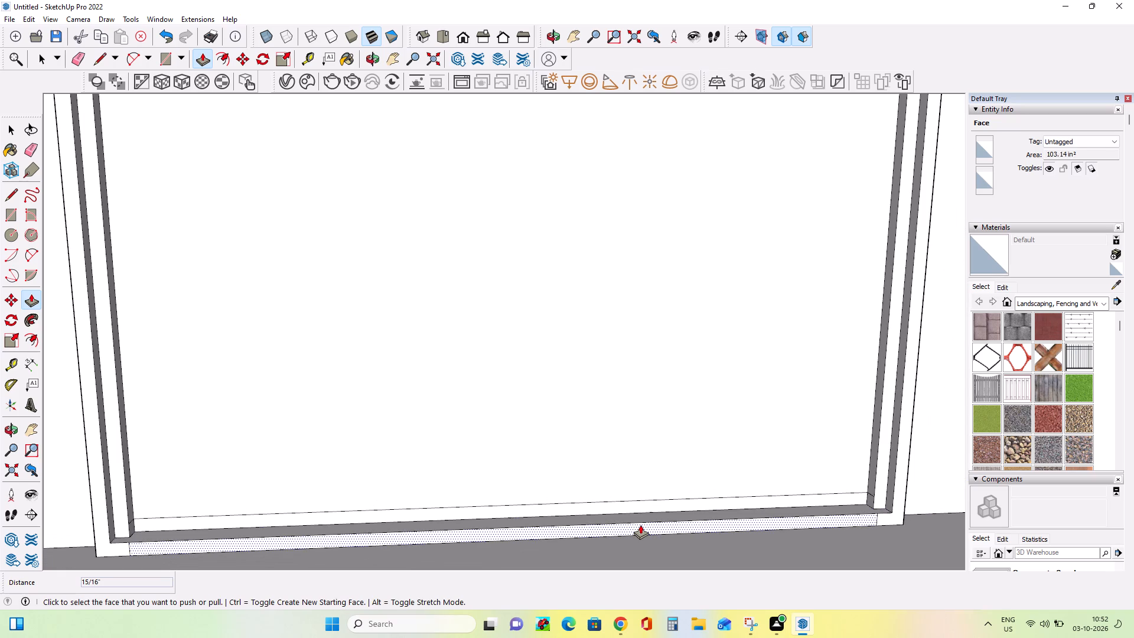
{"action": "left_click", "coordinate": [640, 525]}
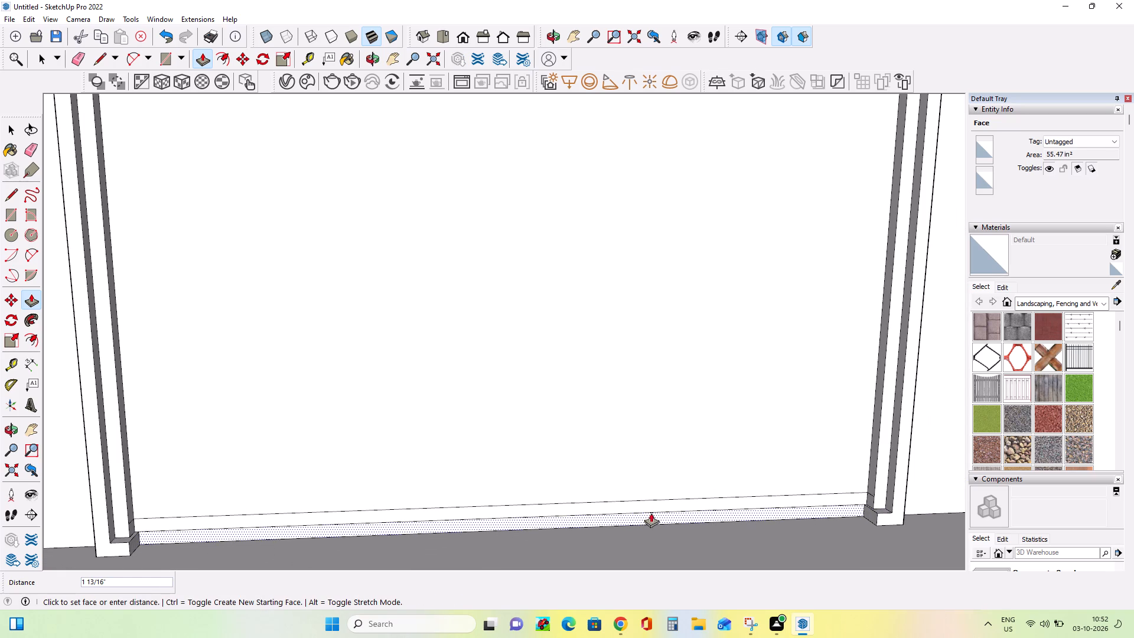
{"action": "left_click", "coordinate": [663, 497]}
At the right jamb's foot, draw a vertical line from the outer strip's inner corner down to the base.
{"action": "scroll", "coordinate": [910, 523], "scroll_direction": "up", "scroll_amount": 4}
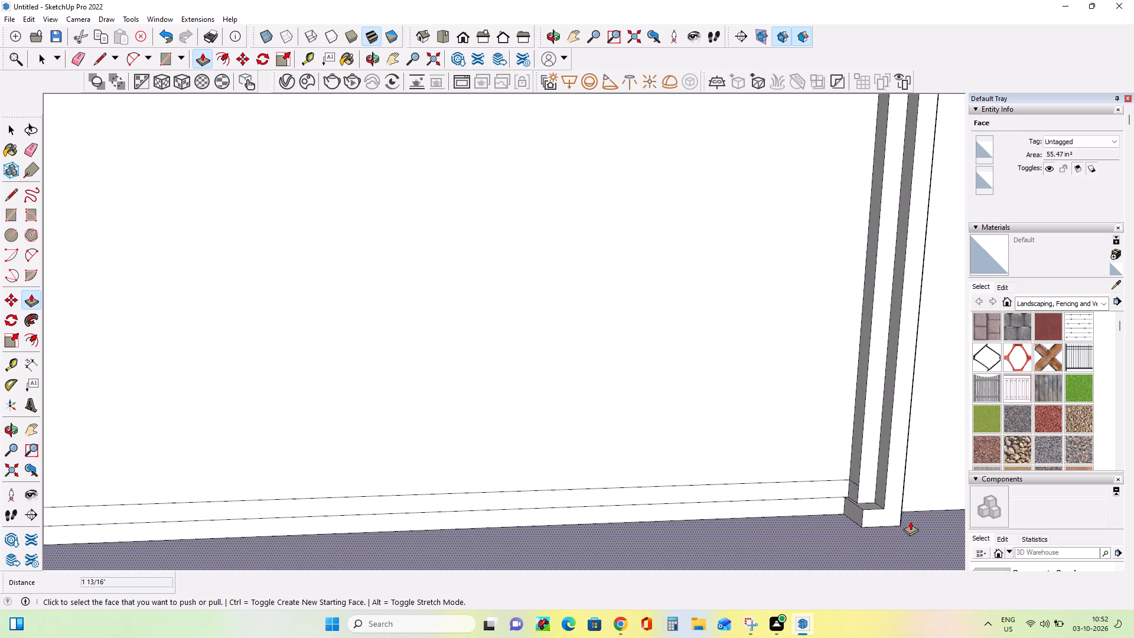
{"action": "scroll", "coordinate": [910, 521], "scroll_direction": "up", "scroll_amount": 9}
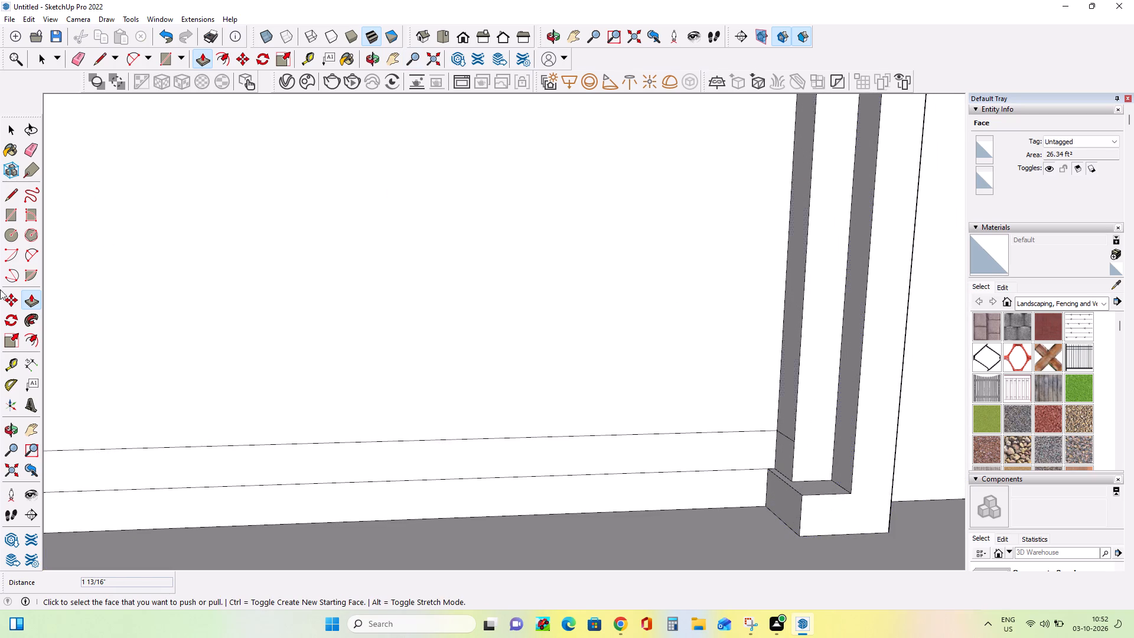
{"action": "left_click", "coordinate": [13, 192]}
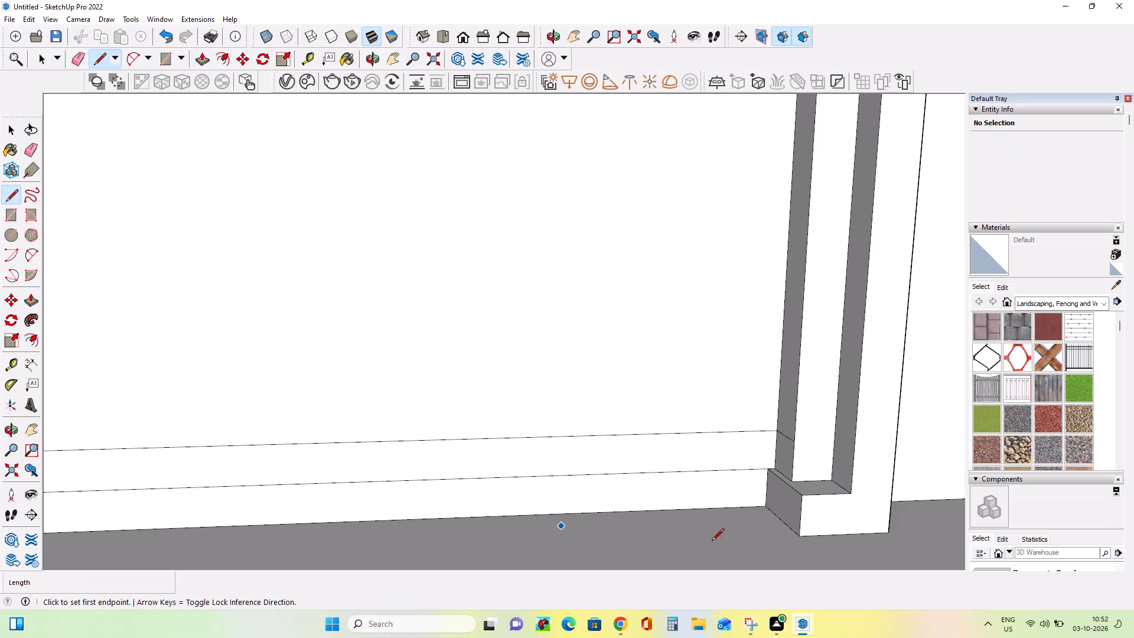
{"action": "left_click", "coordinate": [851, 494]}
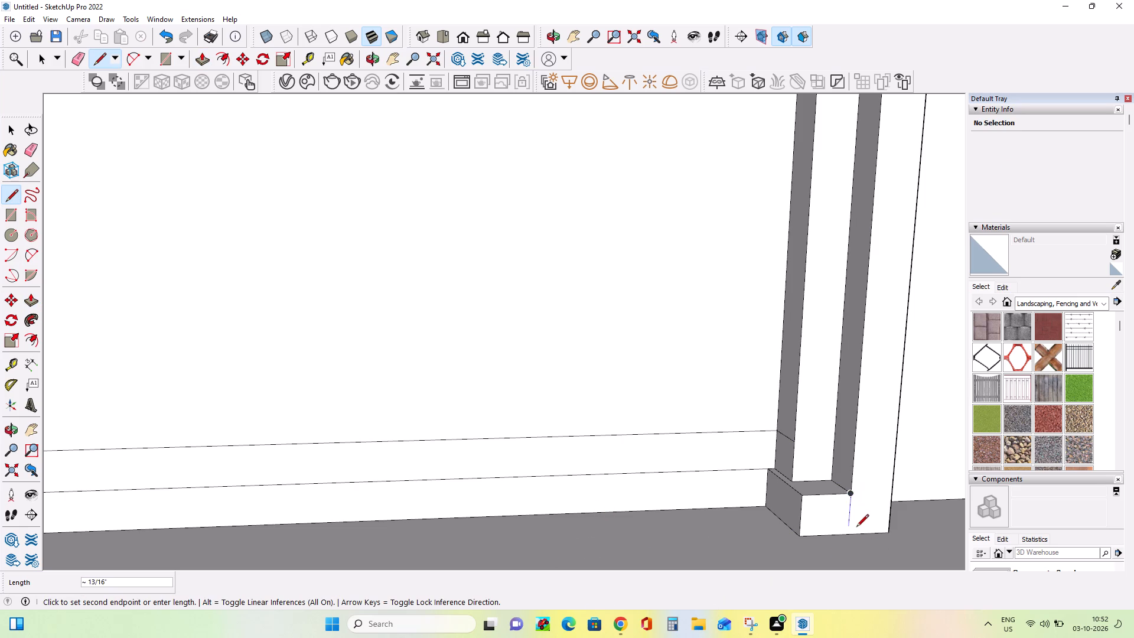
{"action": "left_click", "coordinate": [852, 538]}
Push the right jamb's projecting foot back 7/8" and its inner side in about 3/16", flush with the inner strip.
{"action": "scroll", "coordinate": [879, 512], "scroll_direction": "down", "scroll_amount": 3}
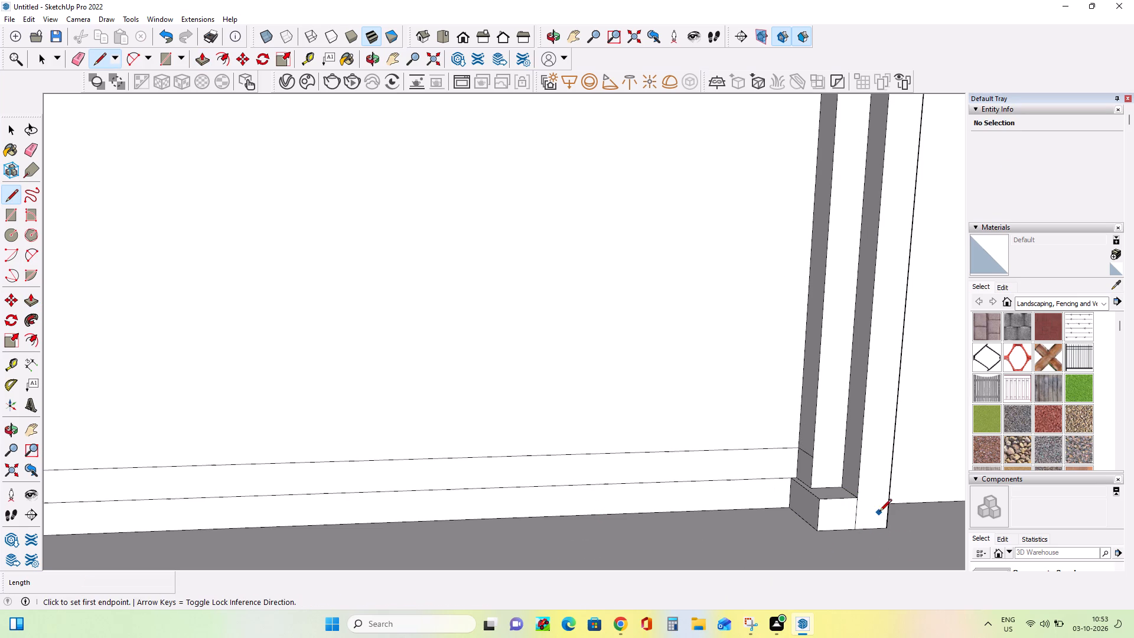
{"action": "left_click", "coordinate": [31, 294]}
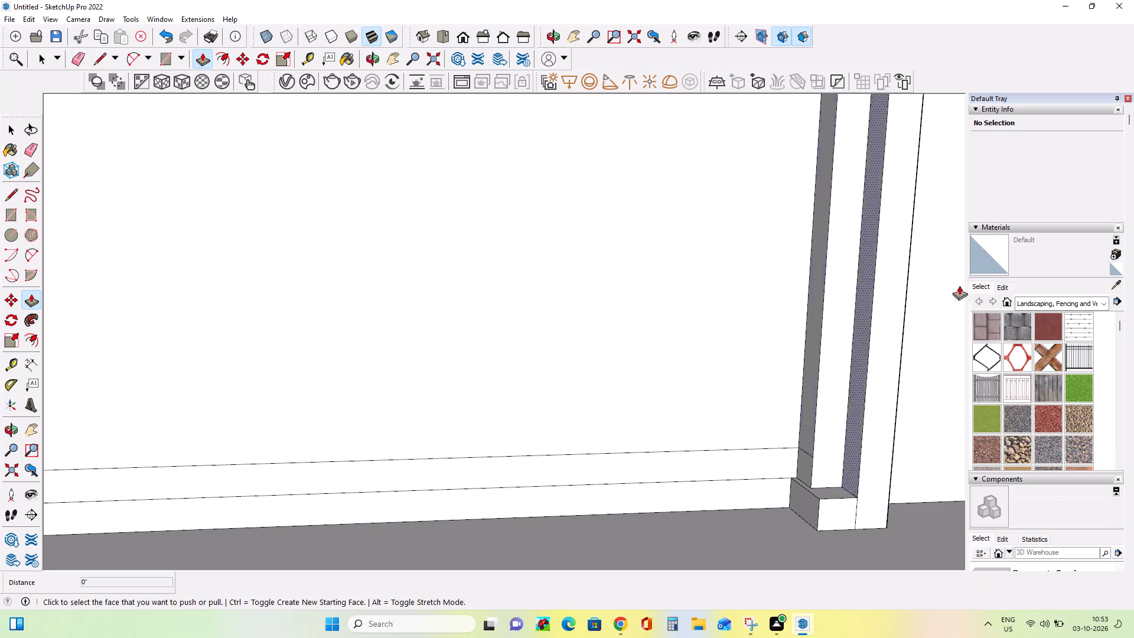
{"action": "left_click", "coordinate": [844, 504]}
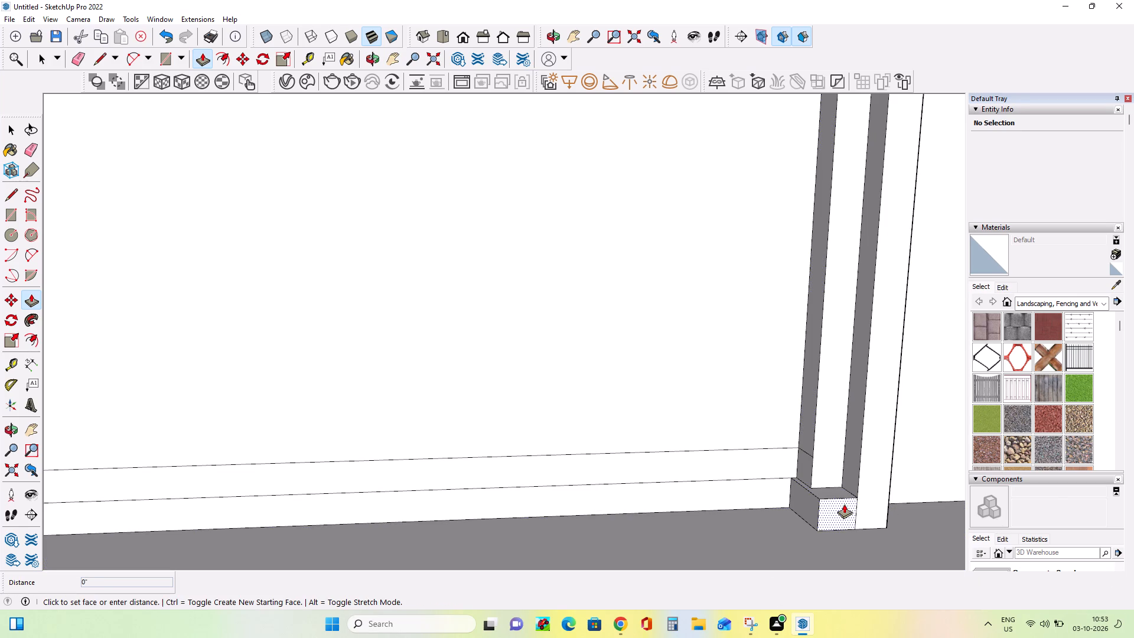
{"action": "left_click", "coordinate": [830, 472]}
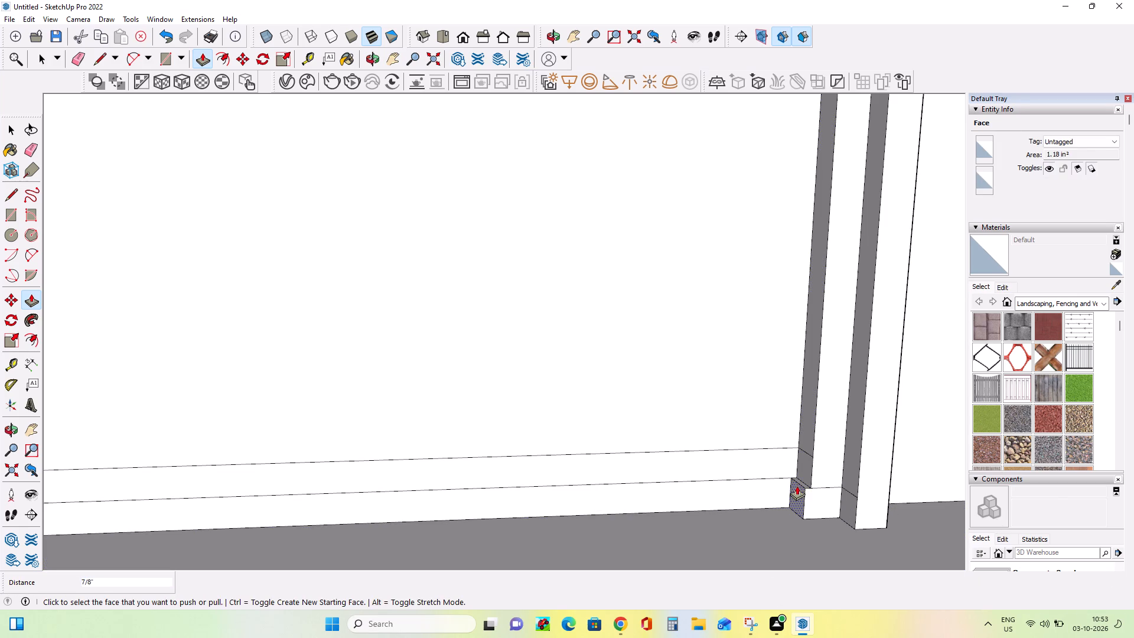
{"action": "left_click", "coordinate": [797, 486]}
{"action": "left_click", "coordinate": [806, 467]}
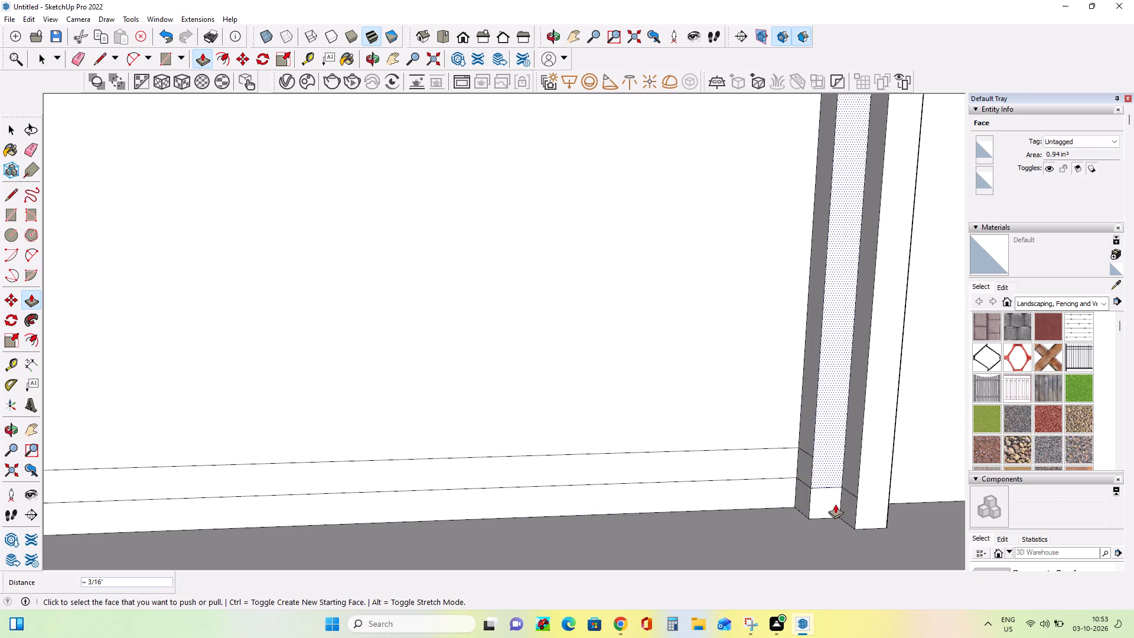
At the left jamb's foot, draw a 1" vertical line from the outer strip's inner corner down to the base.
{"action": "scroll", "coordinate": [835, 504], "scroll_direction": "down", "scroll_amount": 20}
{"action": "scroll", "coordinate": [835, 504], "scroll_direction": "down", "scroll_amount": 3}
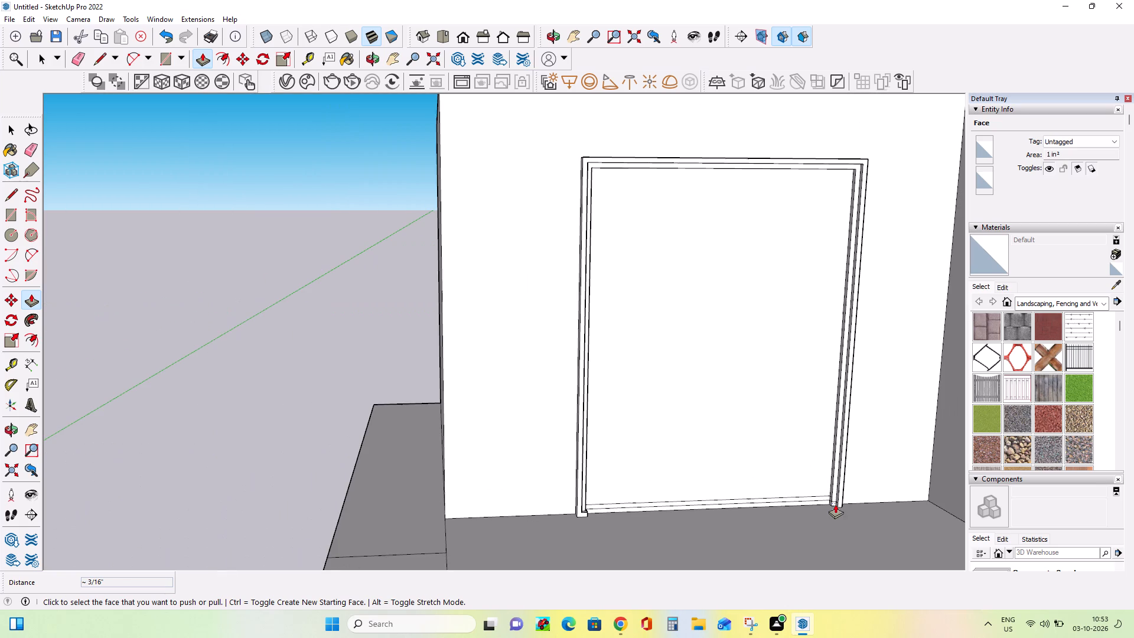
{"action": "scroll", "coordinate": [573, 512], "scroll_direction": "up", "scroll_amount": 12}
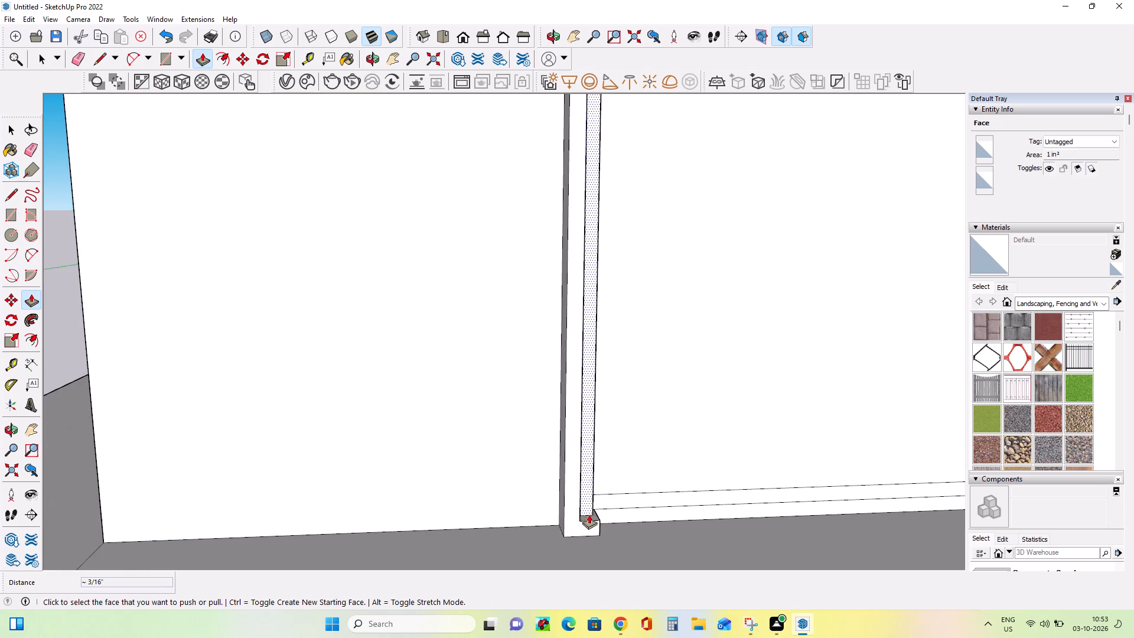
{"action": "scroll", "coordinate": [592, 520], "scroll_direction": "up", "scroll_amount": 4}
{"action": "left_click", "coordinate": [15, 187]}
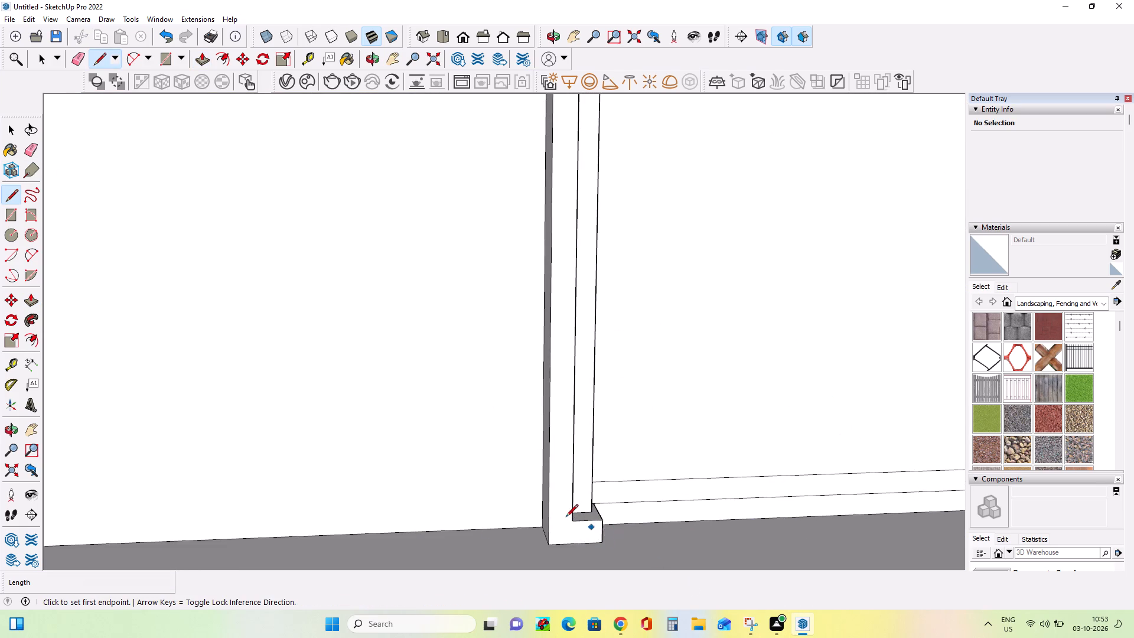
{"action": "scroll", "coordinate": [566, 517], "scroll_direction": "up", "scroll_amount": 3}
{"action": "left_click", "coordinate": [575, 521]}
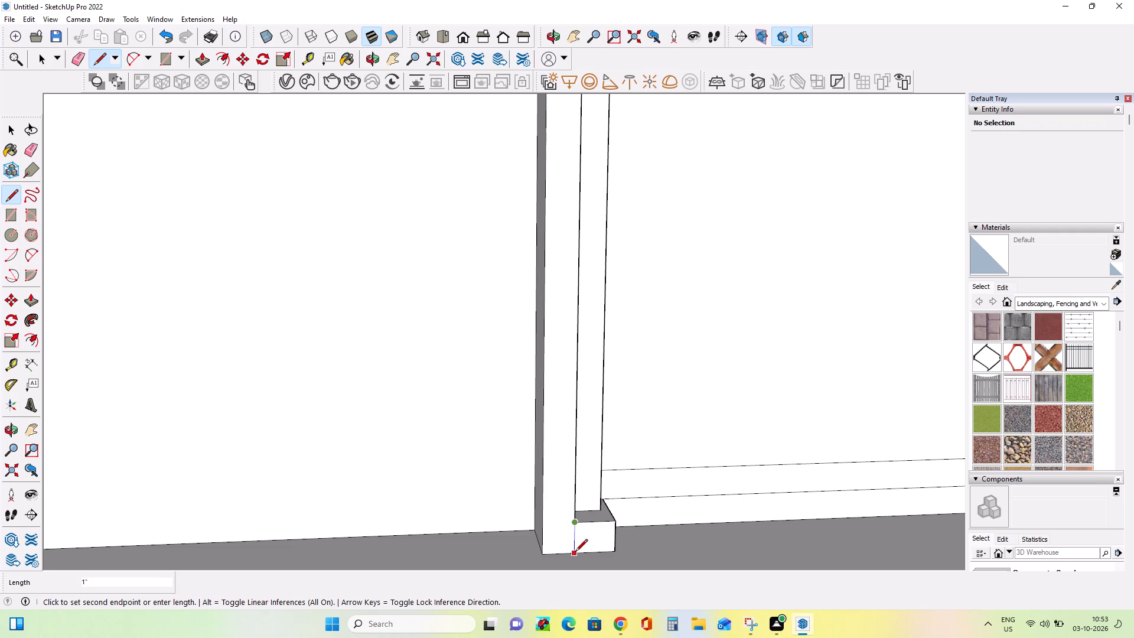
{"action": "left_click", "coordinate": [575, 552]}
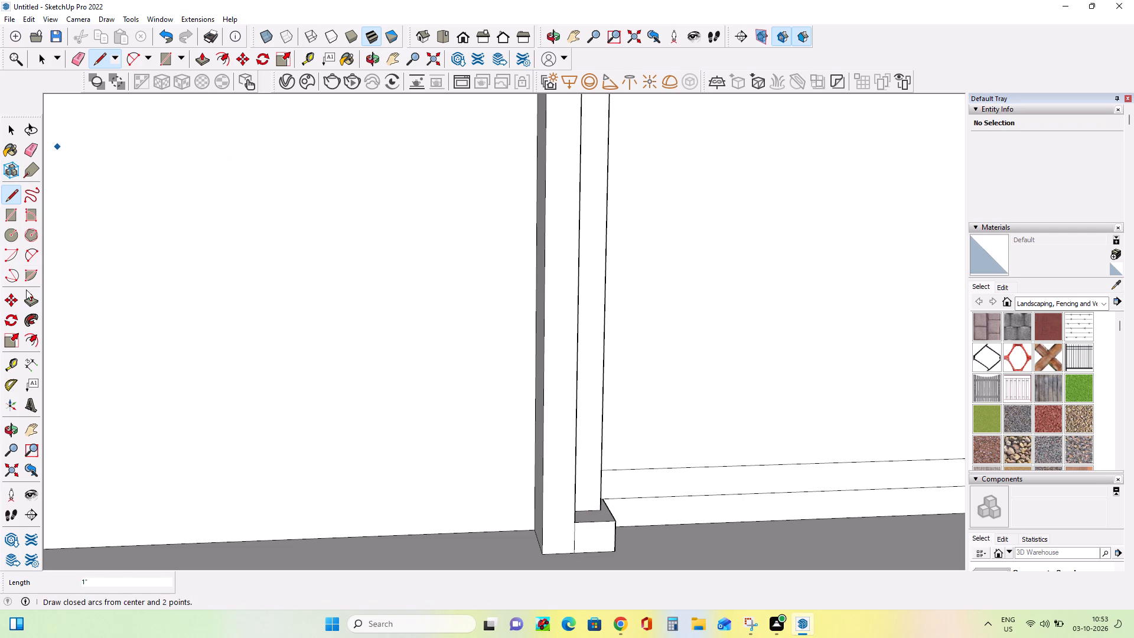
Push the front face of the left jamb's projecting foot back 7/8", level with the inner strip.
{"action": "left_click", "coordinate": [33, 300]}
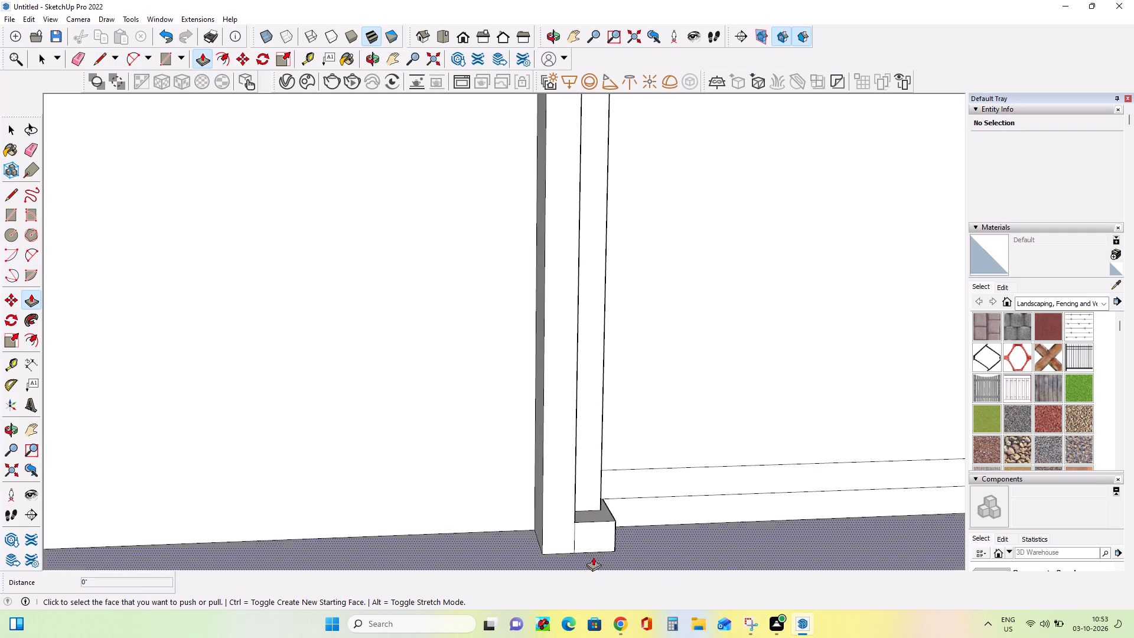
{"action": "left_click", "coordinate": [602, 535]}
{"action": "left_click", "coordinate": [593, 493]}
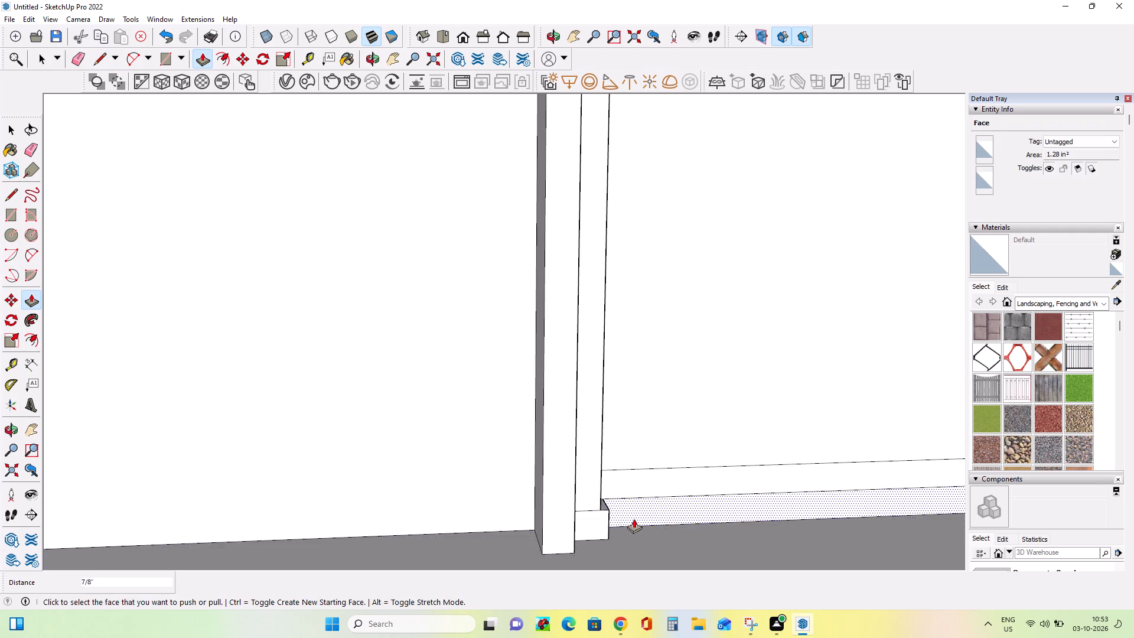
Push the inner side of the left jamb's projecting foot in about 1/4", flush with the inner strip above.
{"action": "middle_click_drag", "start_coordinate": [634, 519], "coordinate": [533, 479]}
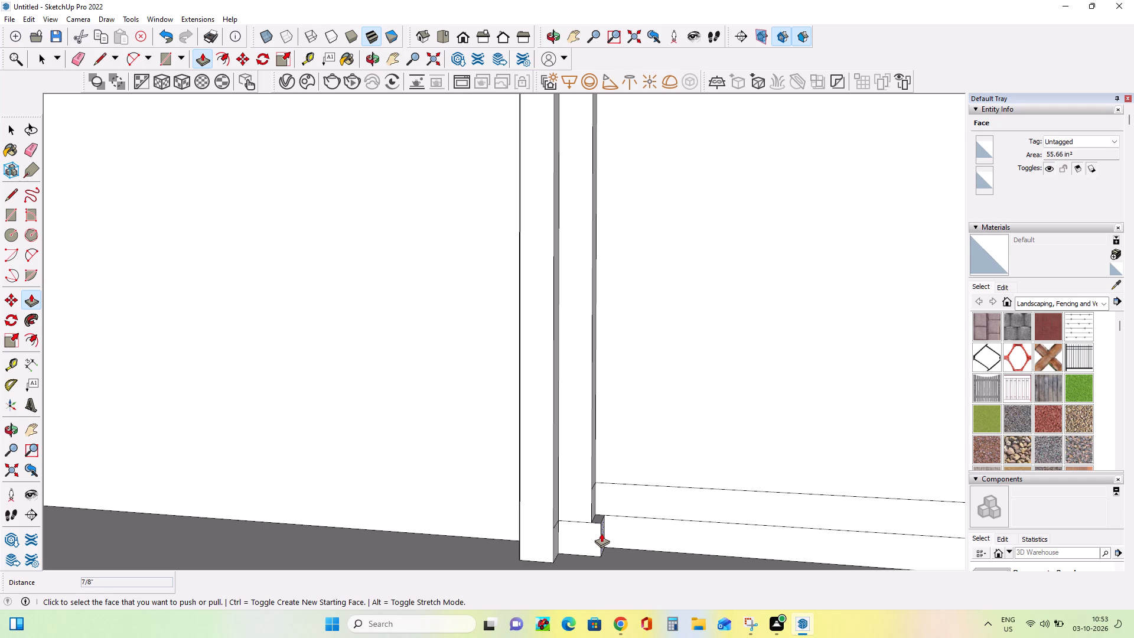
{"action": "left_click", "coordinate": [601, 533]}
{"action": "left_click", "coordinate": [589, 501]}
Erase the two horizontal lines running across the bottom of the recessed entrance panel between the jambs.
{"action": "scroll", "coordinate": [584, 532], "scroll_direction": "down", "scroll_amount": 3}
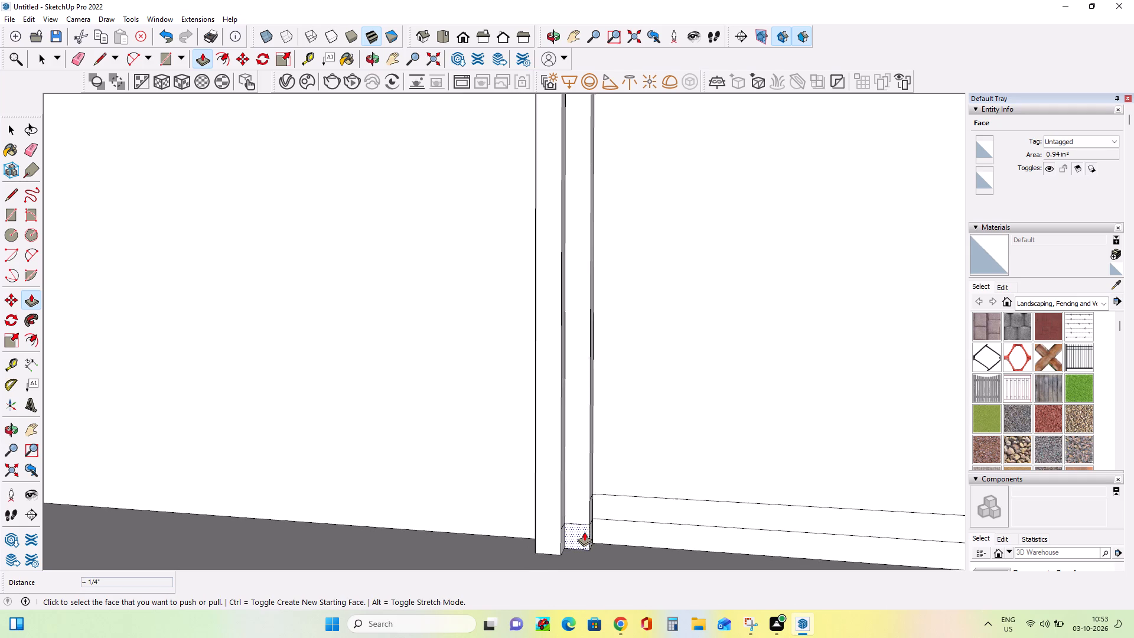
{"action": "scroll", "coordinate": [584, 532], "scroll_direction": "down", "scroll_amount": 9}
{"action": "scroll", "coordinate": [744, 529], "scroll_direction": "down", "scroll_amount": 8}
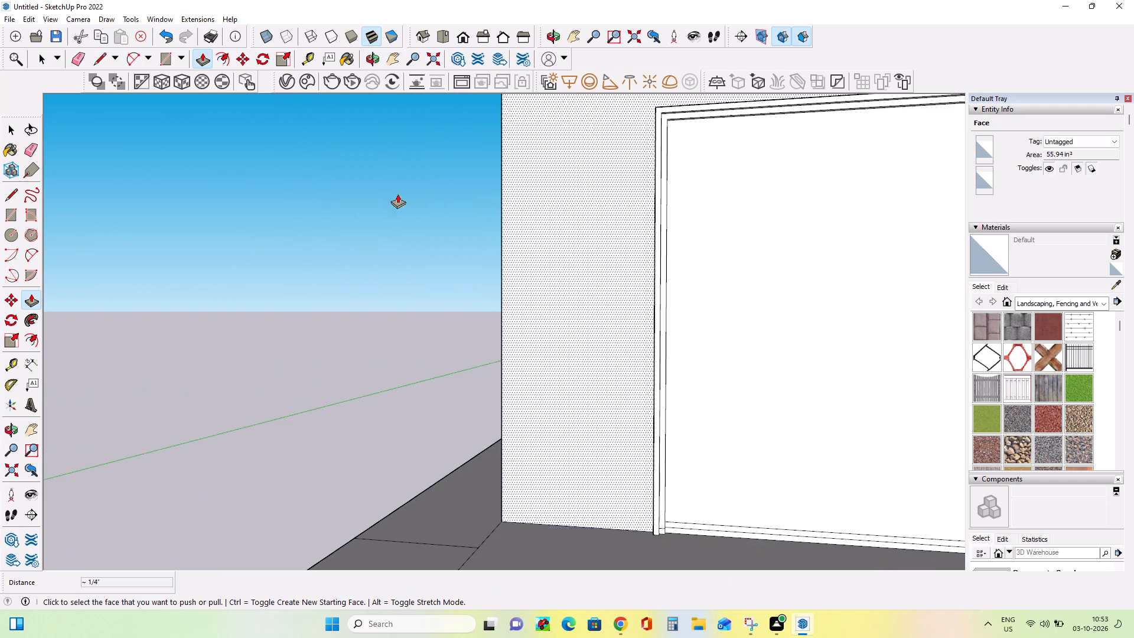
{"action": "left_click", "coordinate": [28, 151]}
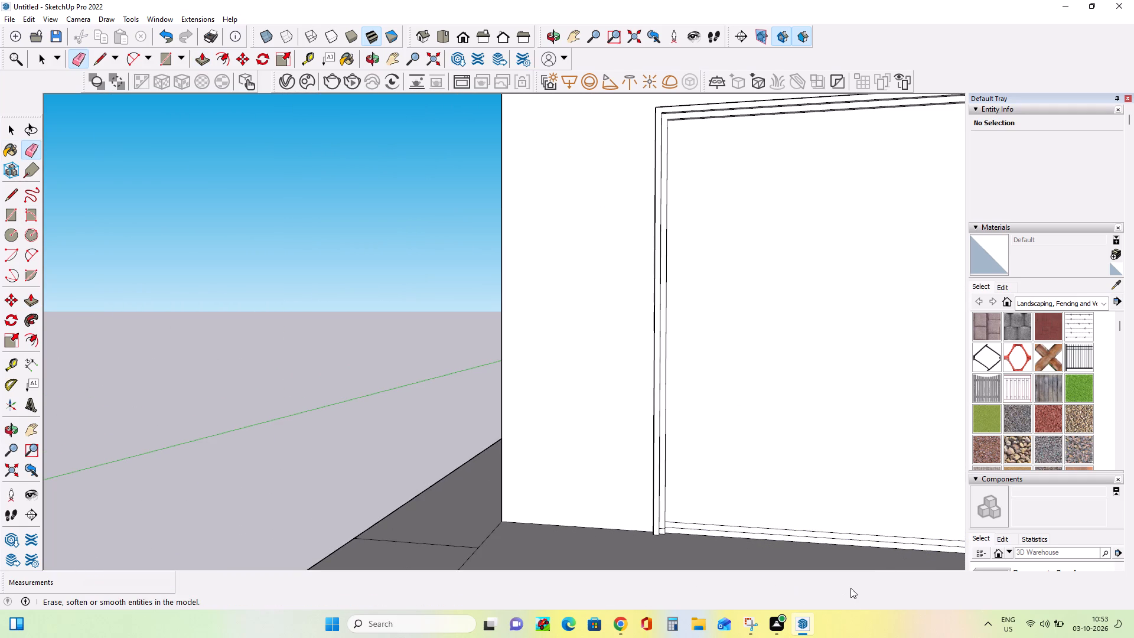
{"action": "scroll", "coordinate": [796, 535], "scroll_direction": "up", "scroll_amount": 4}
{"action": "left_click", "coordinate": [797, 529]}
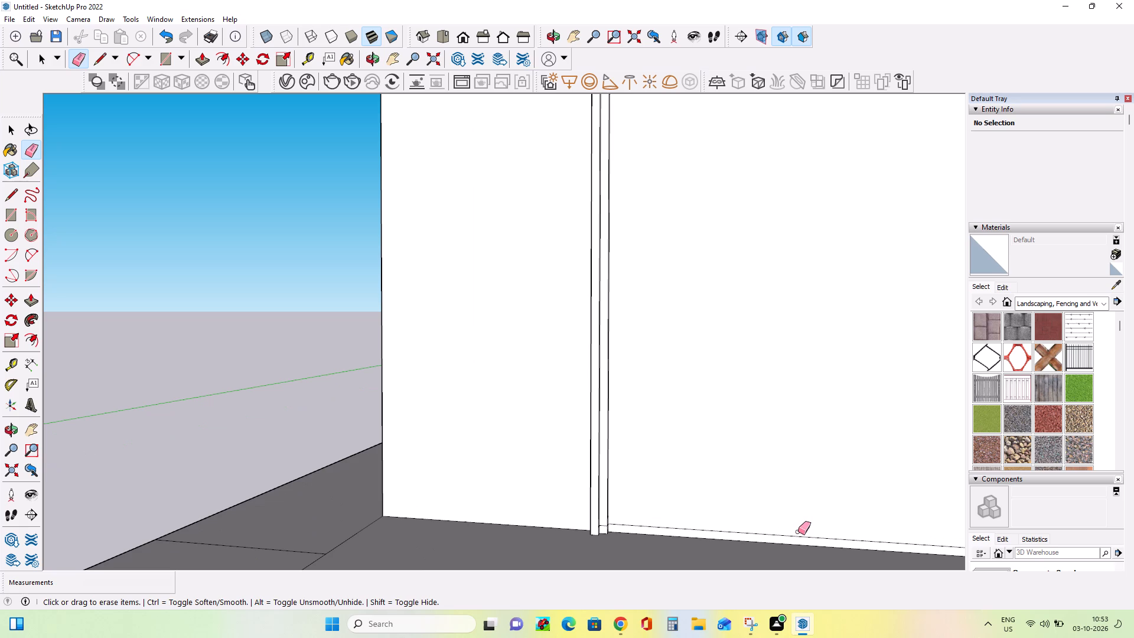
{"action": "left_click", "coordinate": [799, 538]}
Erase the four leftover horizontal edges at the left jamb's foot, on the inner strip's side and front and the outer strip's side.
{"action": "scroll", "coordinate": [621, 526], "scroll_direction": "up", "scroll_amount": 4}
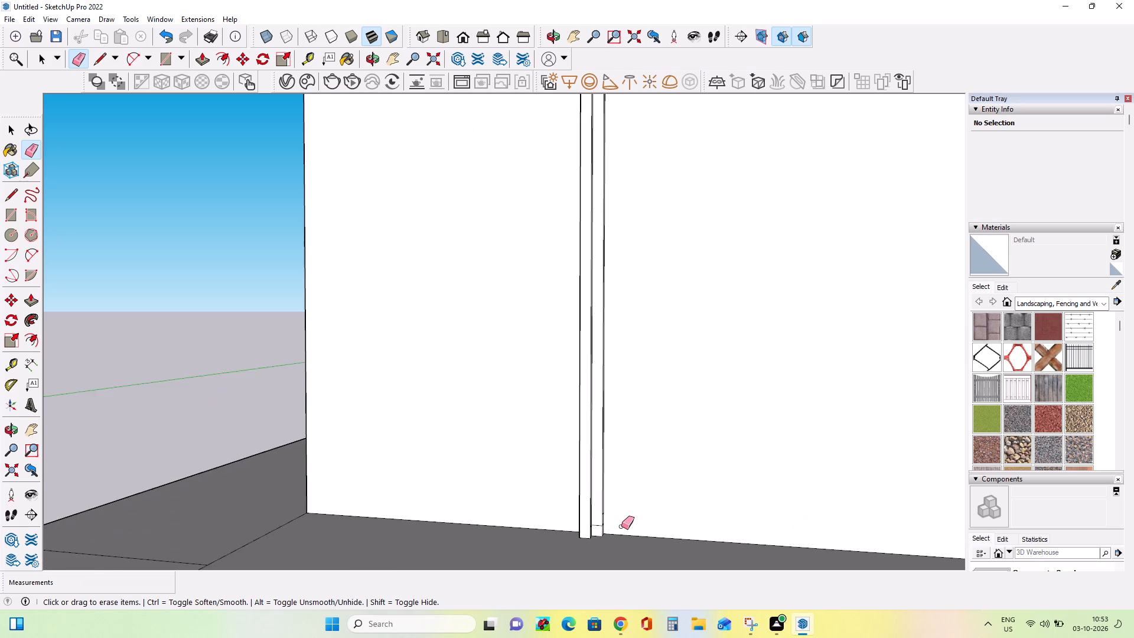
{"action": "scroll", "coordinate": [621, 526], "scroll_direction": "up", "scroll_amount": 12}
{"action": "middle_click_drag", "start_coordinate": [613, 526], "coordinate": [538, 528]}
{"action": "scroll", "coordinate": [538, 528], "scroll_direction": "up", "scroll_amount": 1}
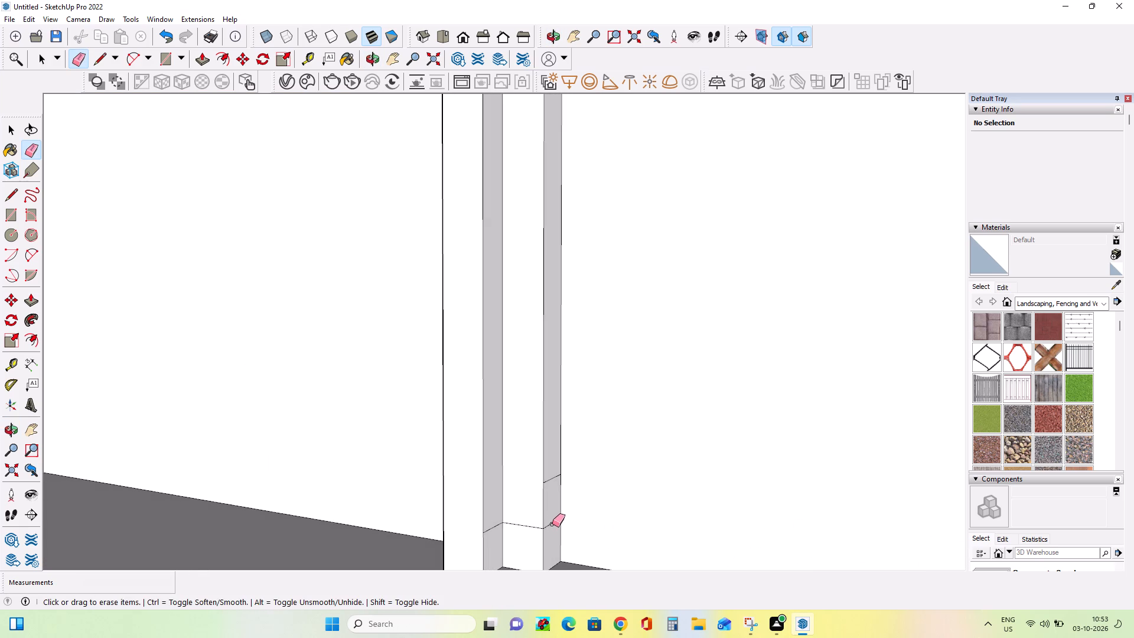
{"action": "left_click", "coordinate": [552, 523]}
{"action": "left_click", "coordinate": [550, 479]}
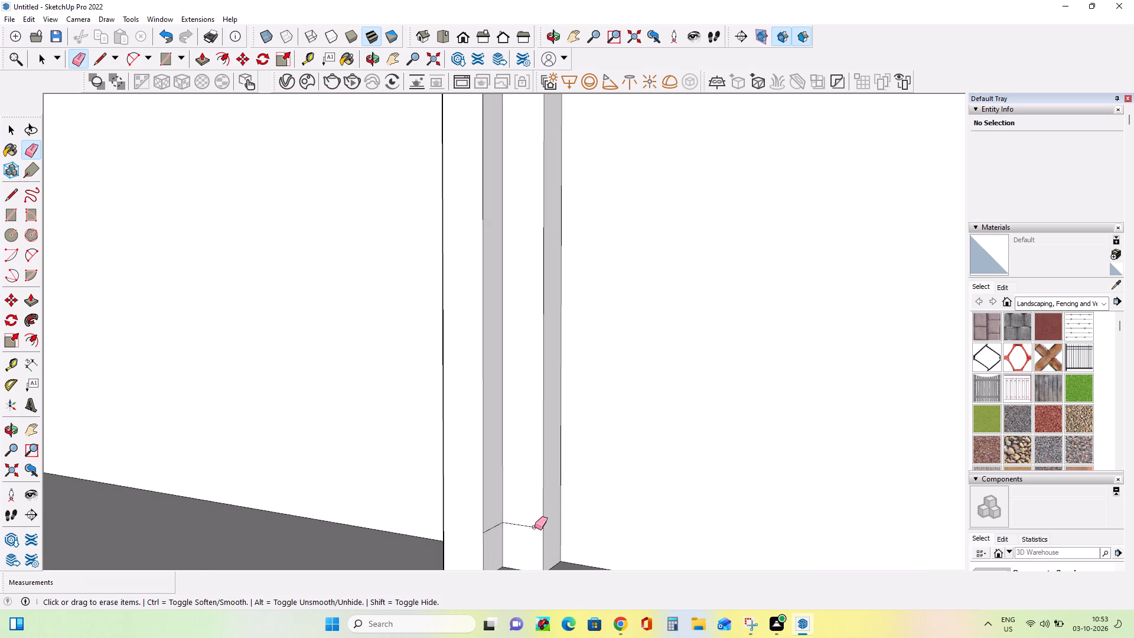
{"action": "left_click", "coordinate": [535, 528]}
{"action": "left_click", "coordinate": [493, 530]}
Erase the four leftover horizontal edges at the right jamb's foot, on the inner strip's front and side and the outer strip's side.
{"action": "scroll", "coordinate": [494, 522], "scroll_direction": "down", "scroll_amount": 4}
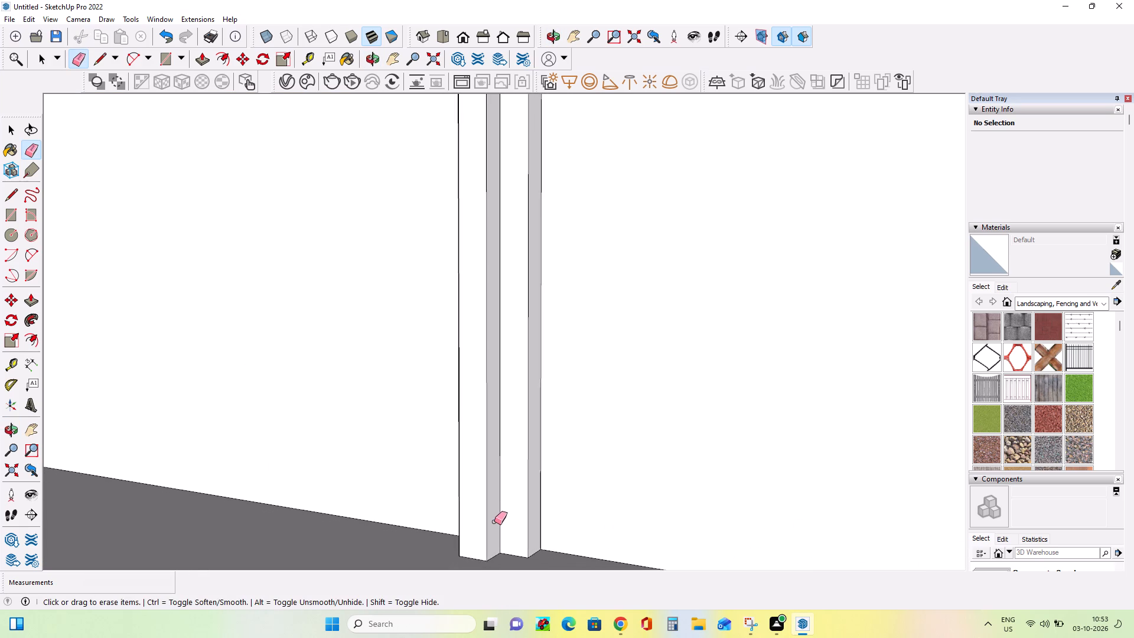
{"action": "scroll", "coordinate": [494, 522], "scroll_direction": "down", "scroll_amount": 20}
{"action": "scroll", "coordinate": [494, 522], "scroll_direction": "down", "scroll_amount": 4}
{"action": "scroll", "coordinate": [494, 522], "scroll_direction": "up", "scroll_amount": 1}
{"action": "scroll", "coordinate": [494, 523], "scroll_direction": "down", "scroll_amount": 2}
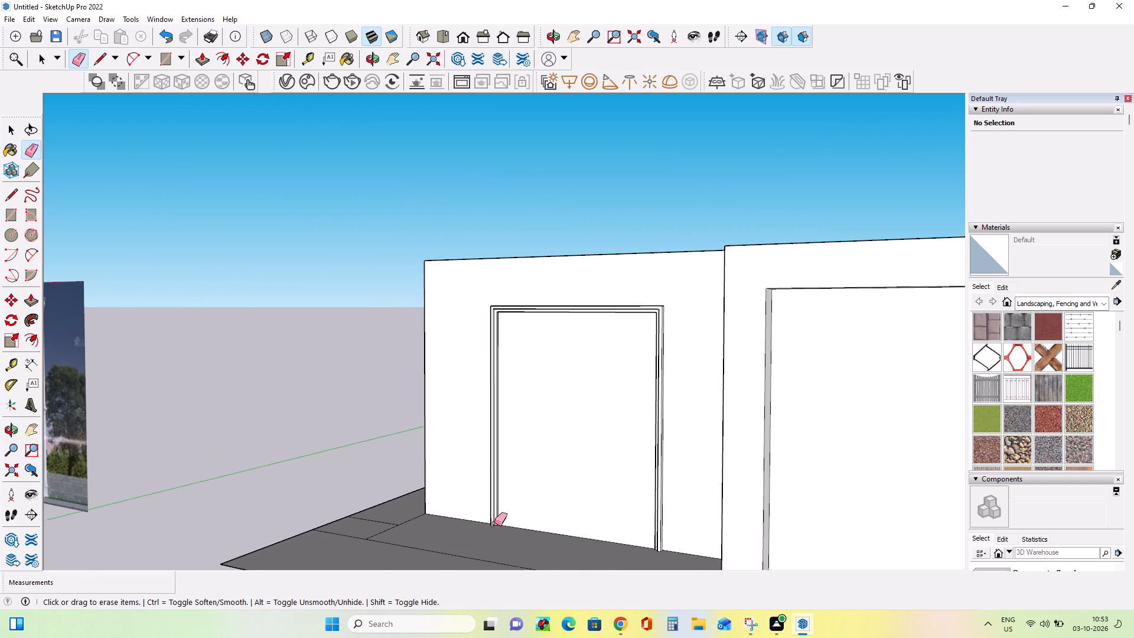
{"action": "scroll", "coordinate": [494, 523], "scroll_direction": "down", "scroll_amount": 7}
{"action": "middle_click_drag", "start_coordinate": [507, 532], "coordinate": [664, 554]}
{"action": "scroll", "coordinate": [576, 500], "scroll_direction": "up", "scroll_amount": 6}
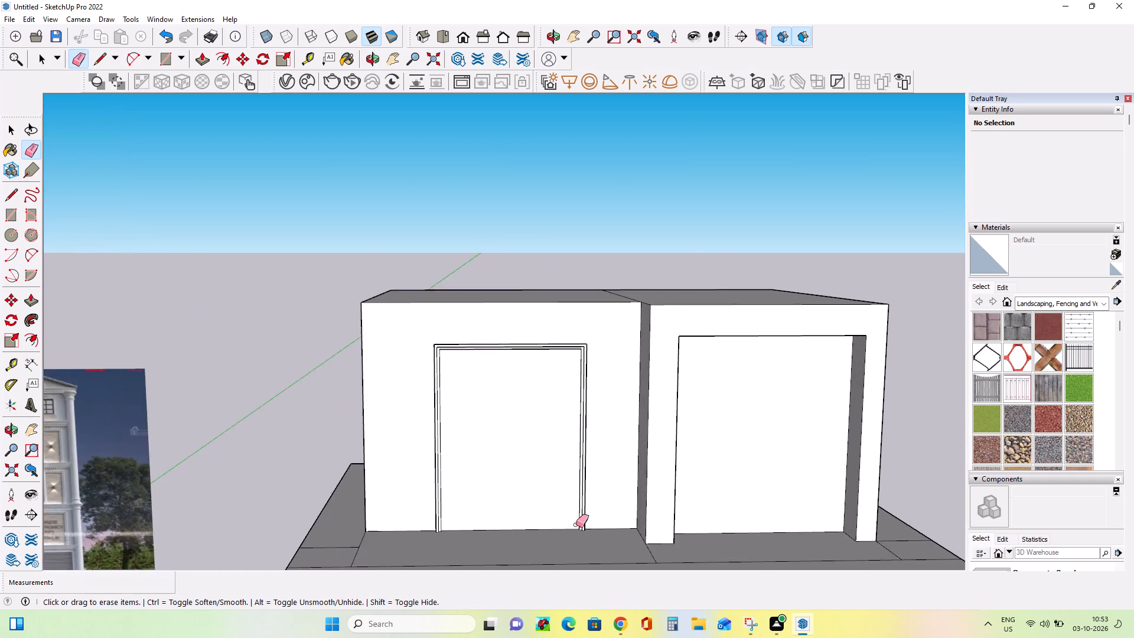
{"action": "scroll", "coordinate": [576, 525], "scroll_direction": "up", "scroll_amount": 12}
{"action": "scroll", "coordinate": [604, 558], "scroll_direction": "up", "scroll_amount": 12}
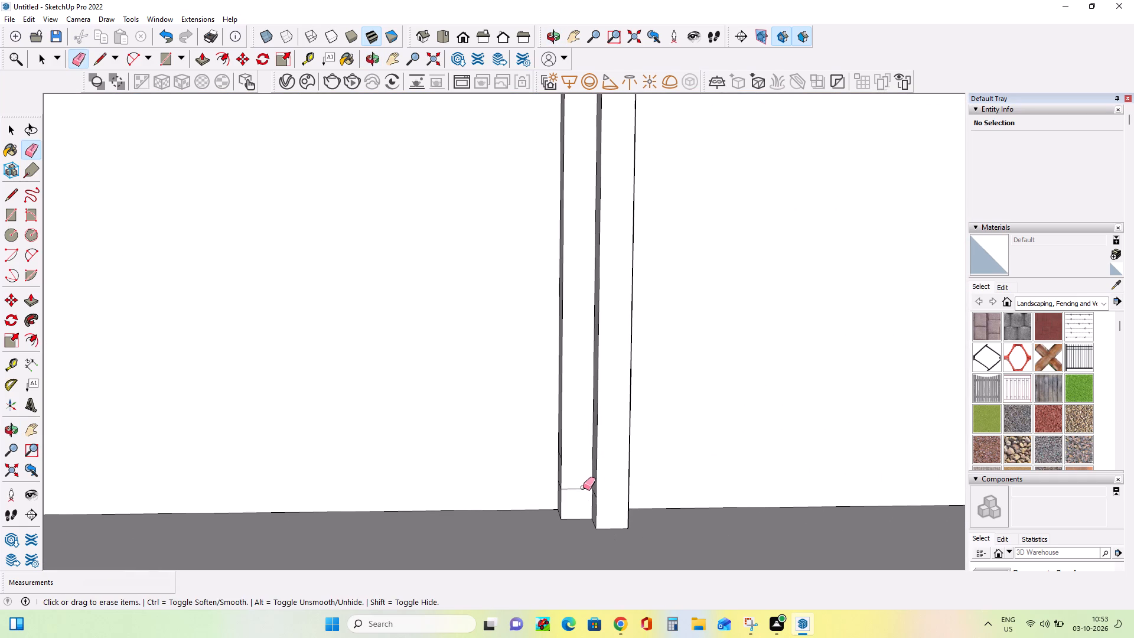
{"action": "left_click", "coordinate": [582, 490]}
{"action": "middle_click_drag", "start_coordinate": [497, 520], "coordinate": [650, 516]}
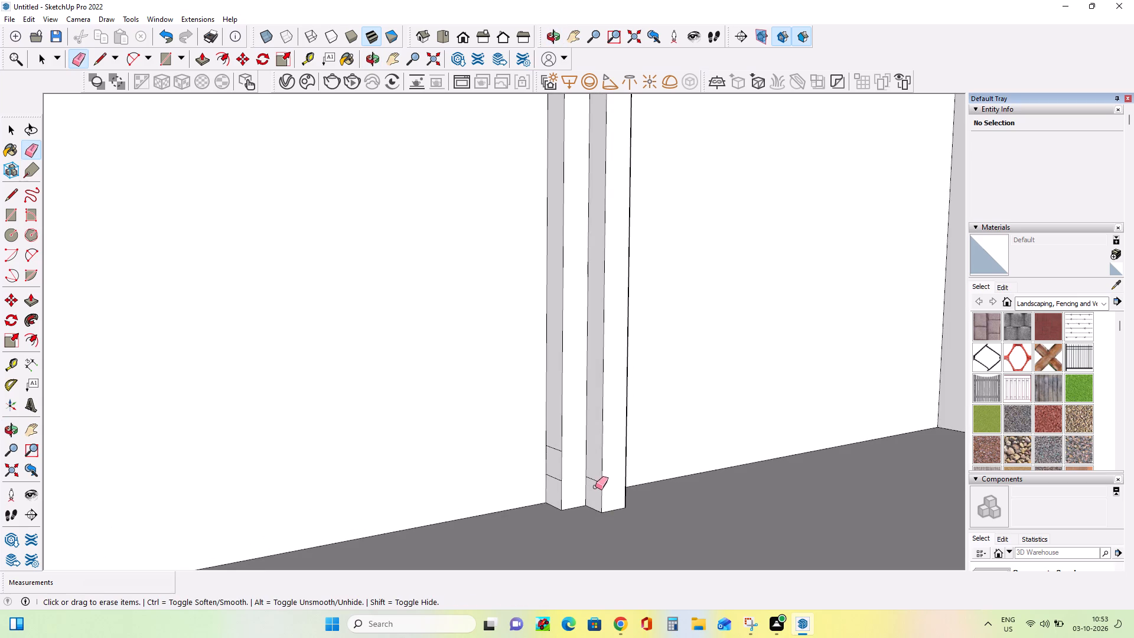
{"action": "scroll", "coordinate": [595, 486], "scroll_direction": "up", "scroll_amount": 7}
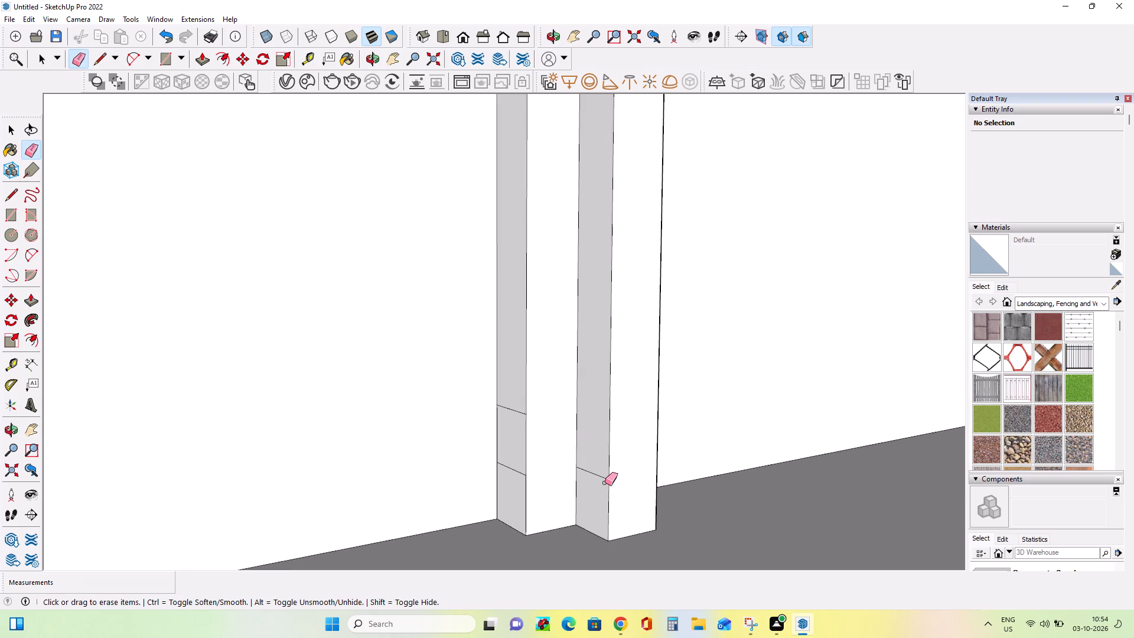
{"action": "left_click", "coordinate": [605, 479]}
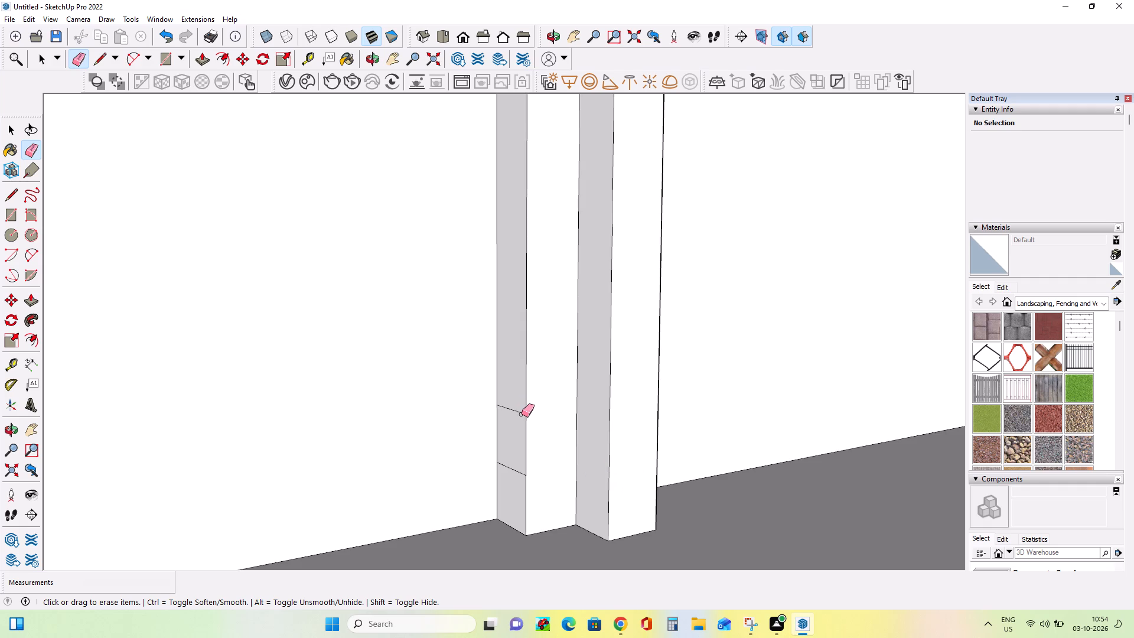
{"action": "left_click", "coordinate": [523, 413]}
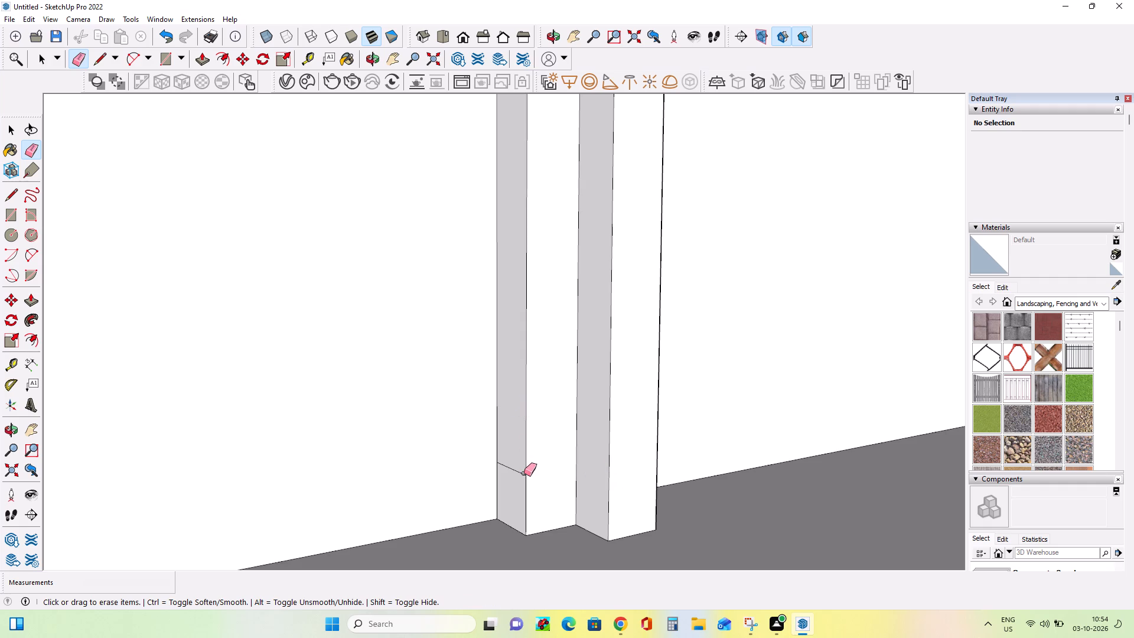
{"action": "left_click", "coordinate": [524, 473]}
{"action": "scroll", "coordinate": [620, 470], "scroll_direction": "down", "scroll_amount": 17}
{"action": "scroll", "coordinate": [620, 470], "scroll_direction": "down", "scroll_amount": 16}
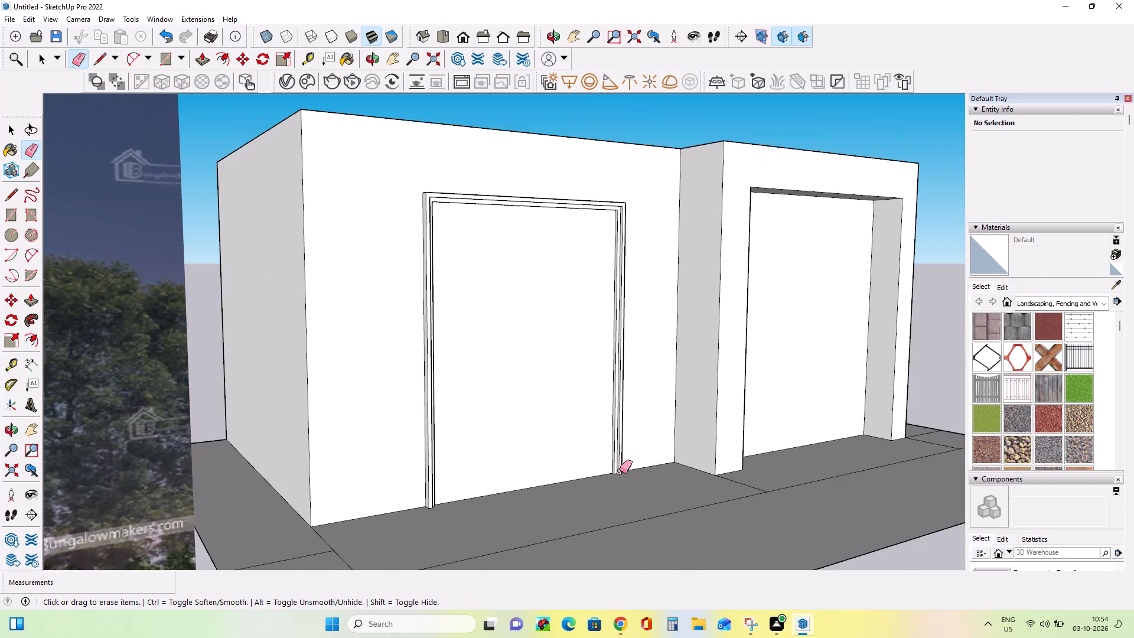
{"action": "scroll", "coordinate": [620, 471], "scroll_direction": "down", "scroll_amount": 1}
{"action": "middle_click_drag", "start_coordinate": [617, 471], "coordinate": [476, 496]}
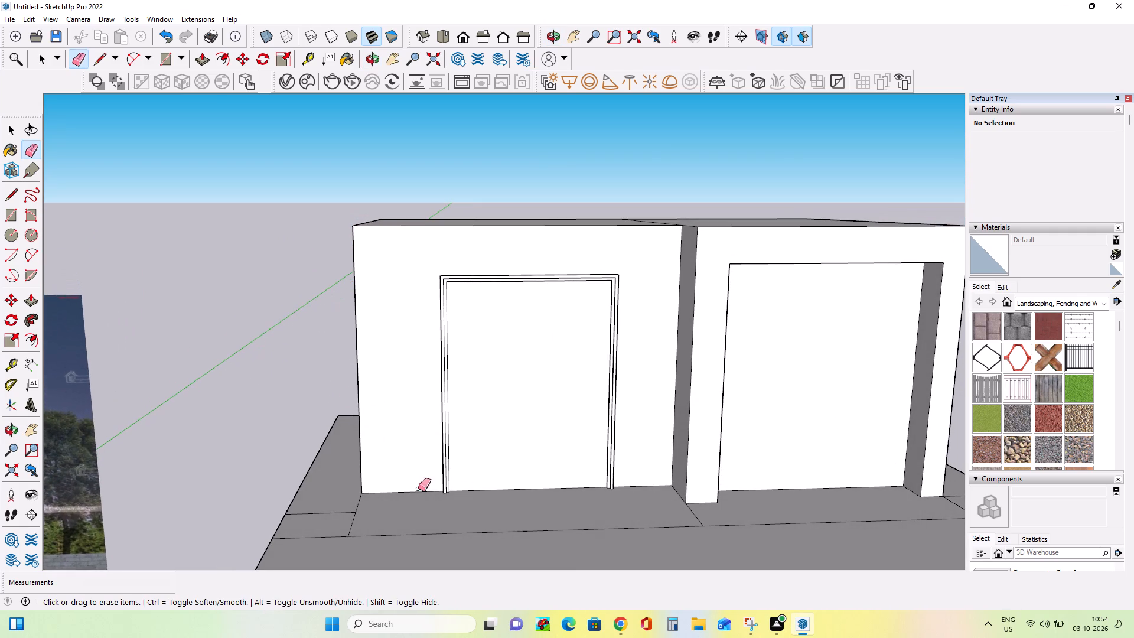
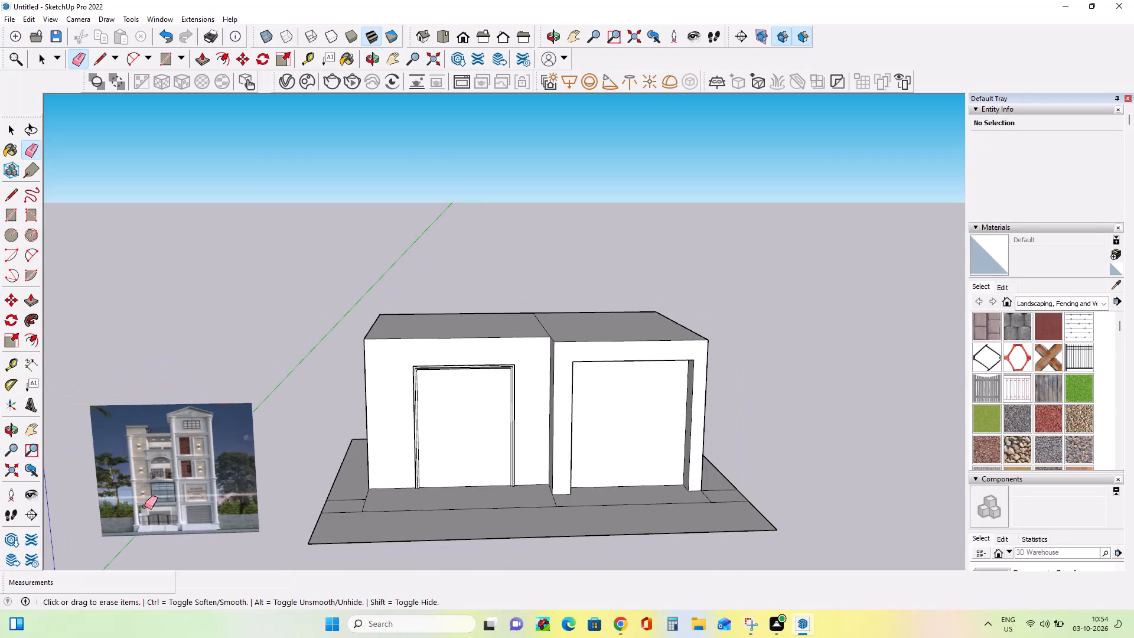
Examine the reference elevation's ground floor, checking the gate, shutter bay, entrance steps and column bases against the model.
{"action": "scroll", "coordinate": [171, 517], "scroll_direction": "up", "scroll_amount": 15}
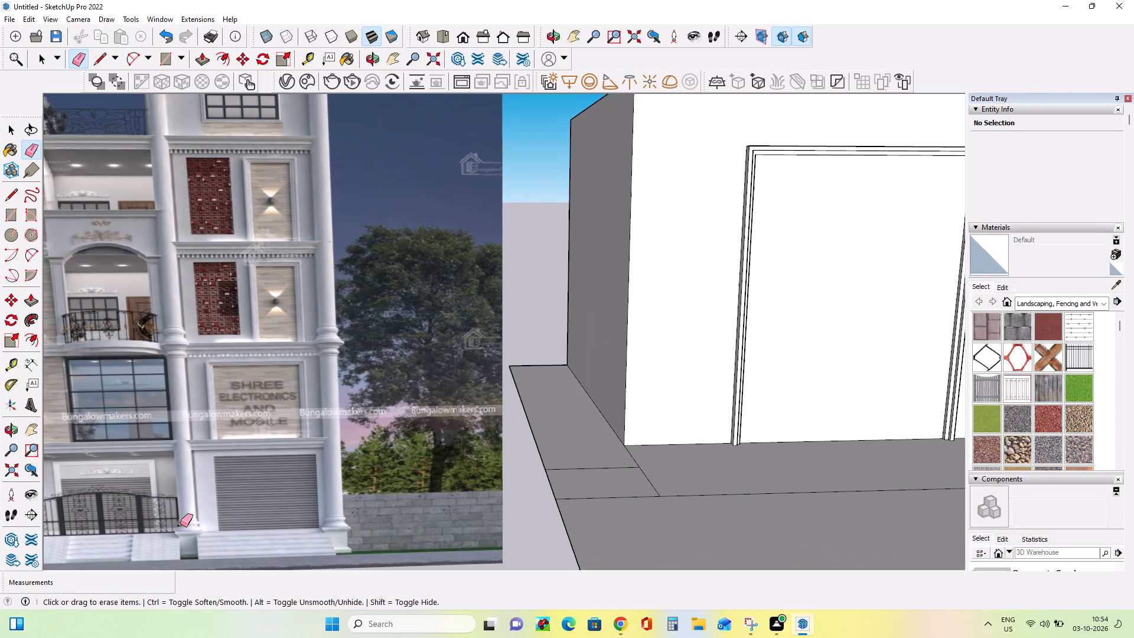
{"action": "scroll", "coordinate": [180, 524], "scroll_direction": "down", "scroll_amount": 3}
{"action": "scroll", "coordinate": [95, 503], "scroll_direction": "up", "scroll_amount": 8}
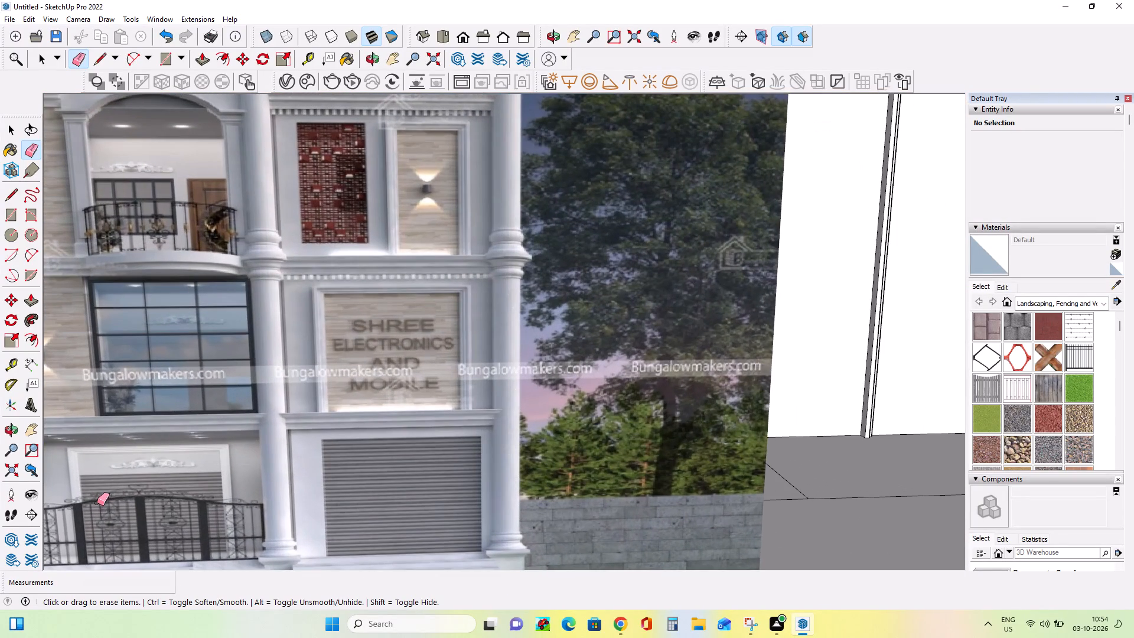
{"action": "scroll", "coordinate": [97, 503], "scroll_direction": "down", "scroll_amount": 1}
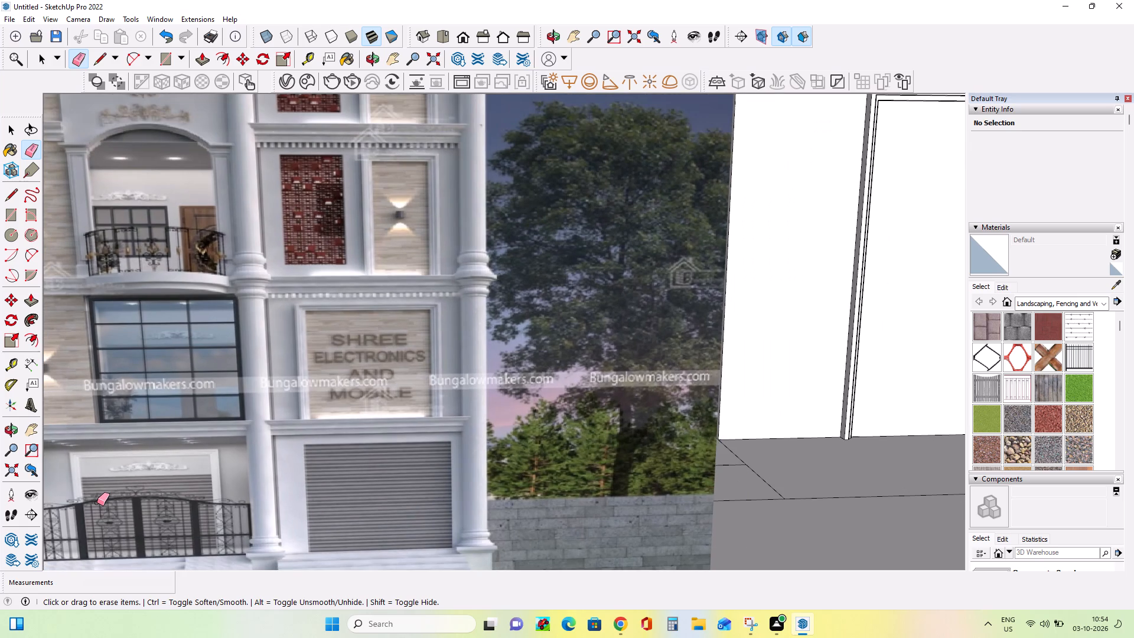
{"action": "scroll", "coordinate": [97, 503], "scroll_direction": "down", "scroll_amount": 7}
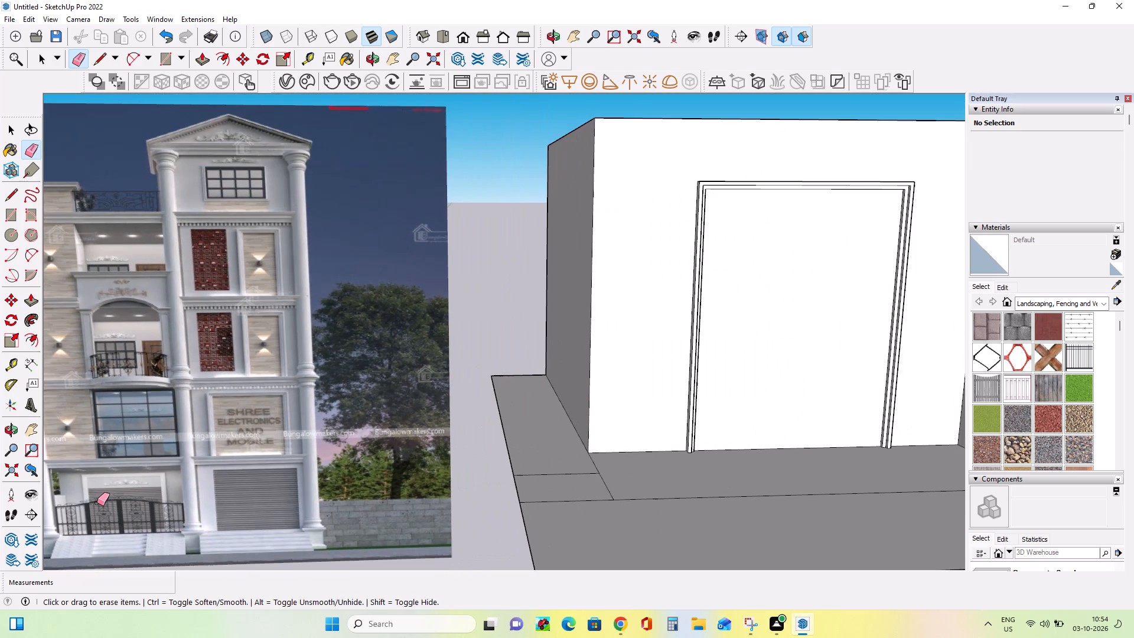
{"action": "scroll", "coordinate": [97, 503], "scroll_direction": "down", "scroll_amount": 4}
{"action": "scroll", "coordinate": [242, 504], "scroll_direction": "up", "scroll_amount": 4}
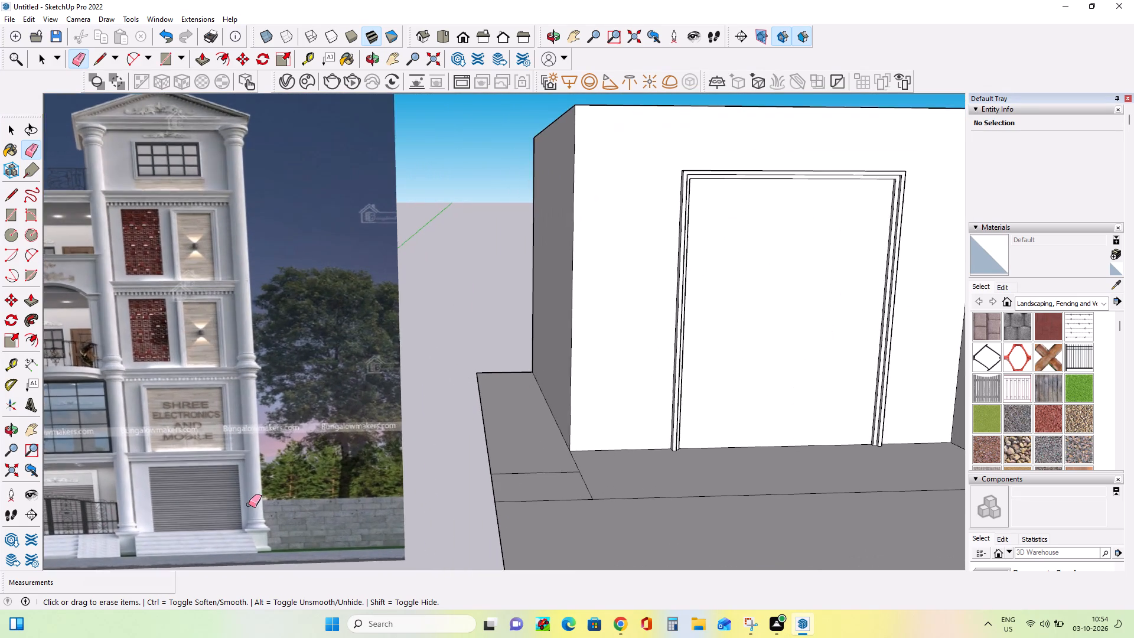
{"action": "scroll", "coordinate": [249, 504], "scroll_direction": "up", "scroll_amount": 4}
{"action": "scroll", "coordinate": [276, 546], "scroll_direction": "up", "scroll_amount": 12}
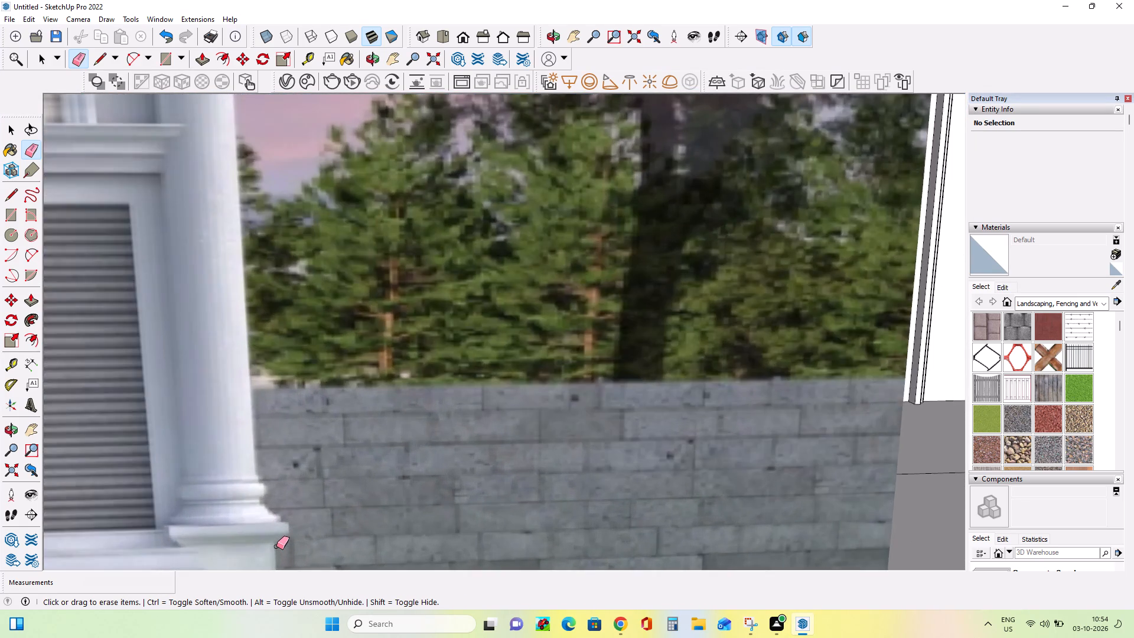
{"action": "scroll", "coordinate": [276, 546], "scroll_direction": "up", "scroll_amount": 4}
{"action": "scroll", "coordinate": [276, 546], "scroll_direction": "down", "scroll_amount": 7}
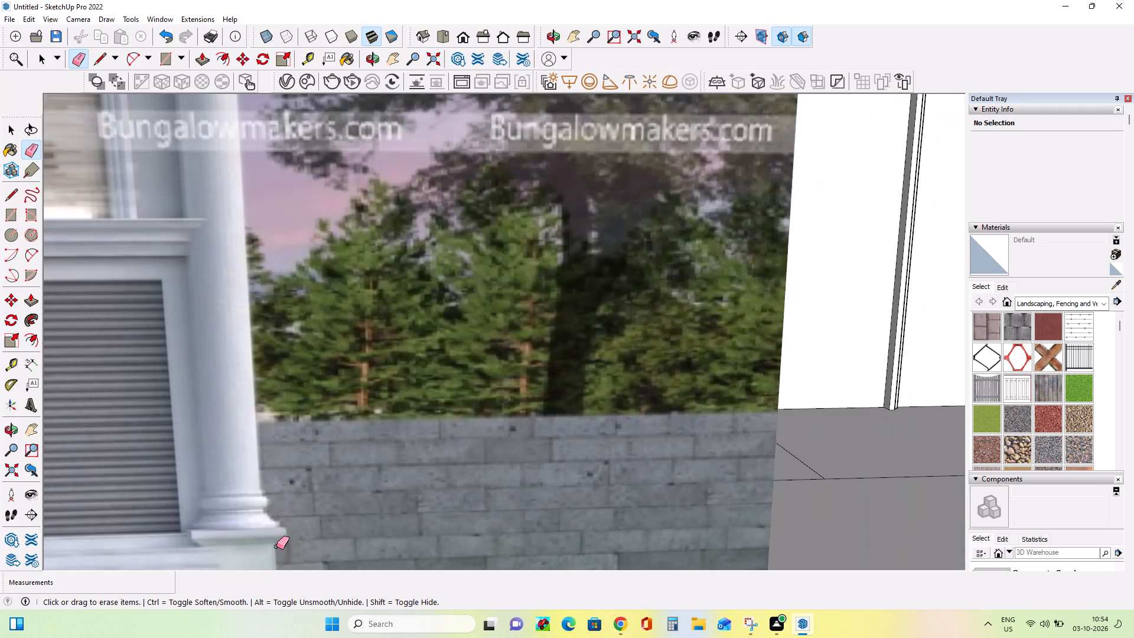
{"action": "scroll", "coordinate": [276, 546], "scroll_direction": "down", "scroll_amount": 1}
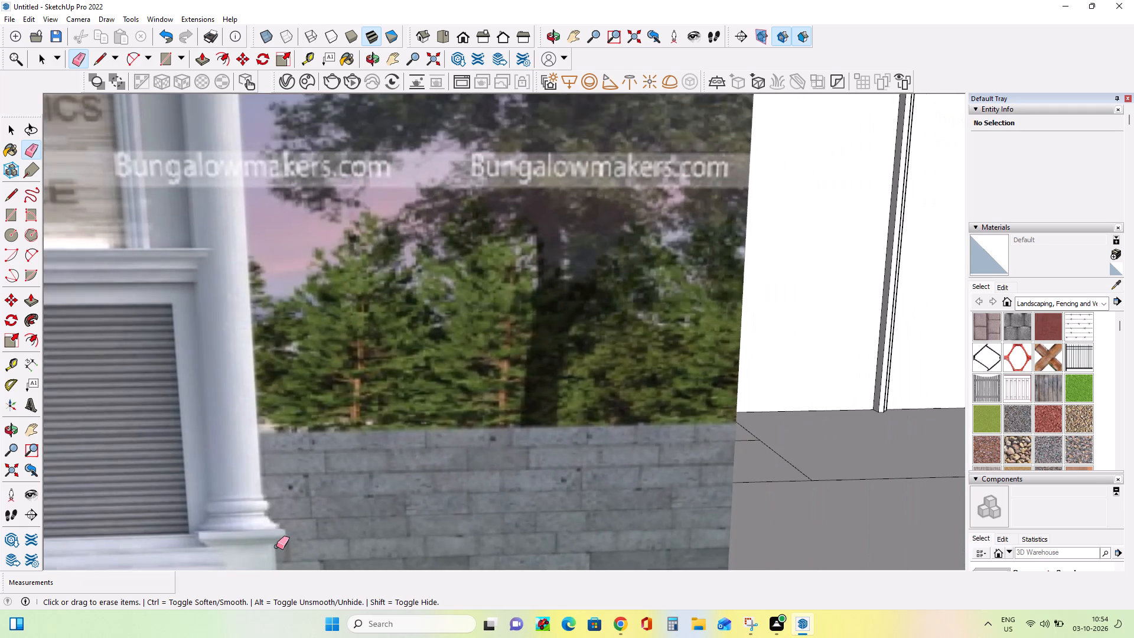
{"action": "scroll", "coordinate": [276, 546], "scroll_direction": "down", "scroll_amount": 10}
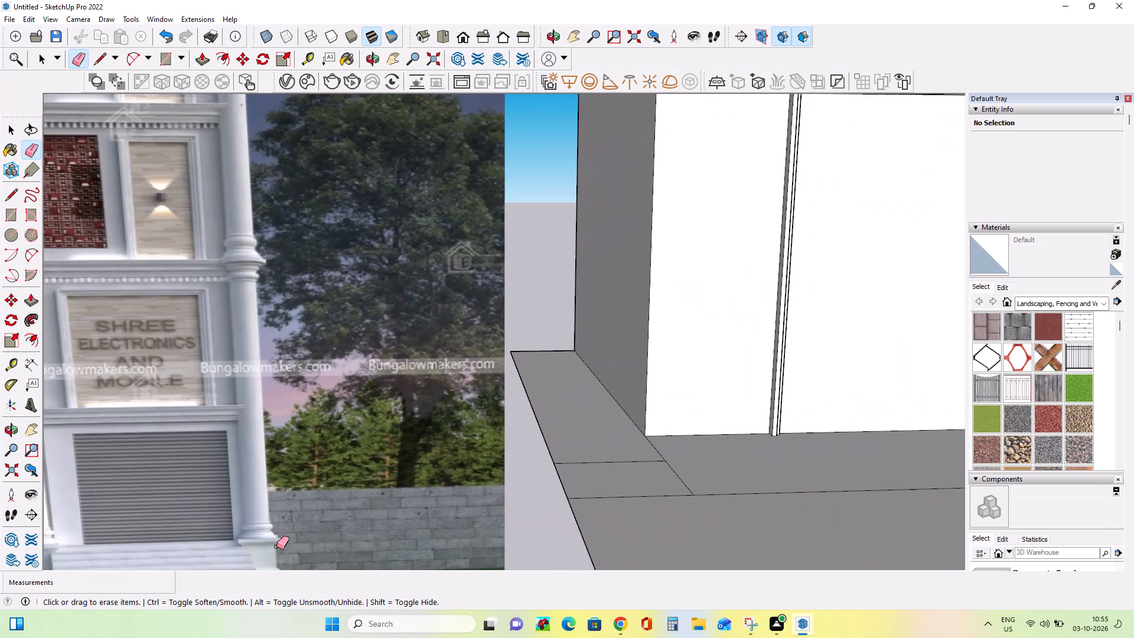
{"action": "scroll", "coordinate": [276, 546], "scroll_direction": "up", "scroll_amount": 3}
{"action": "scroll", "coordinate": [276, 546], "scroll_direction": "down", "scroll_amount": 3}
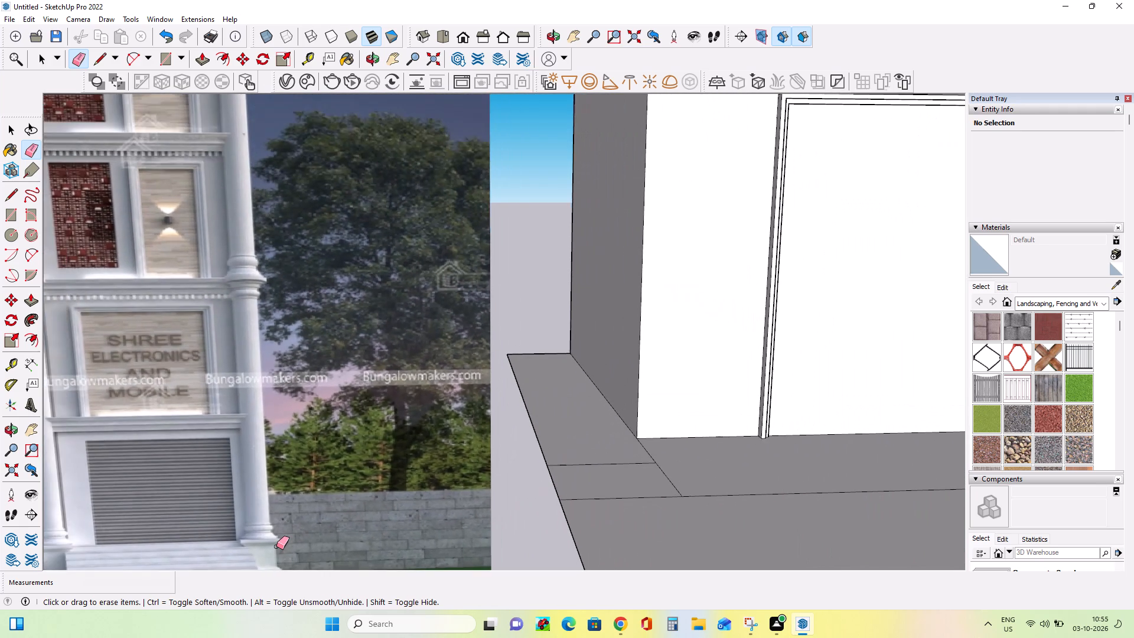
{"action": "scroll", "coordinate": [276, 546], "scroll_direction": "down", "scroll_amount": 19}
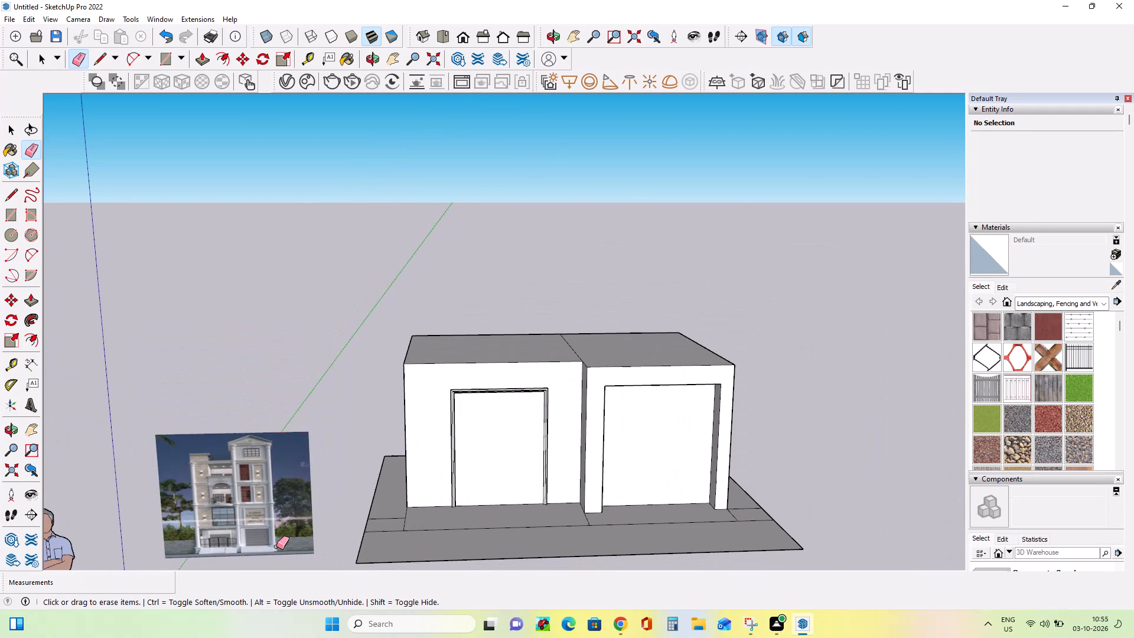
{"action": "scroll", "coordinate": [653, 543], "scroll_direction": "up", "scroll_amount": 5}
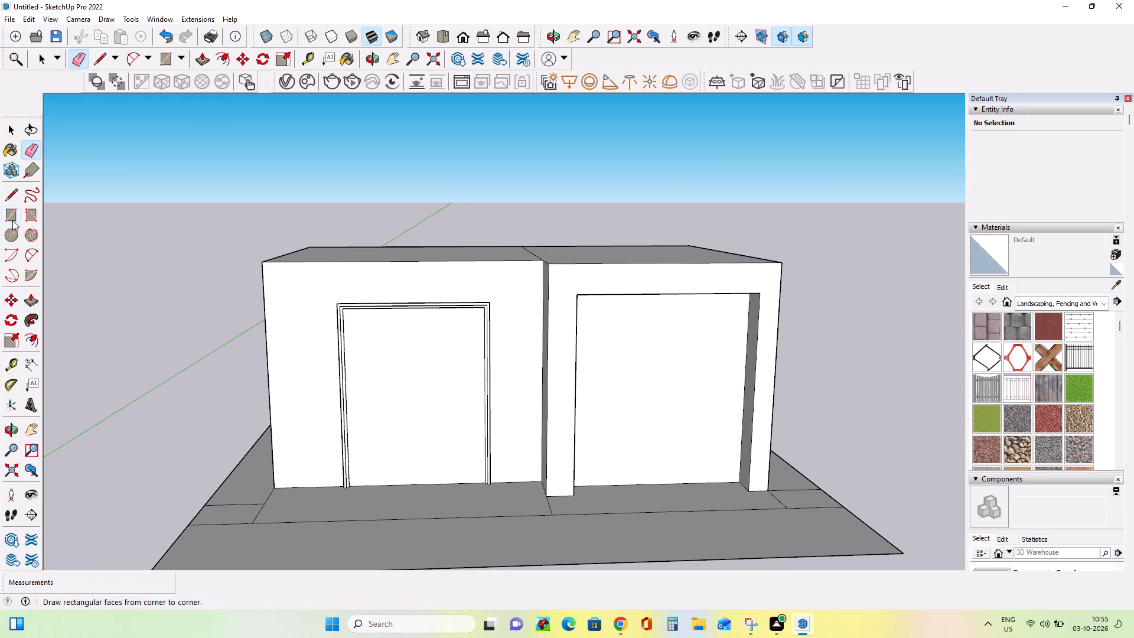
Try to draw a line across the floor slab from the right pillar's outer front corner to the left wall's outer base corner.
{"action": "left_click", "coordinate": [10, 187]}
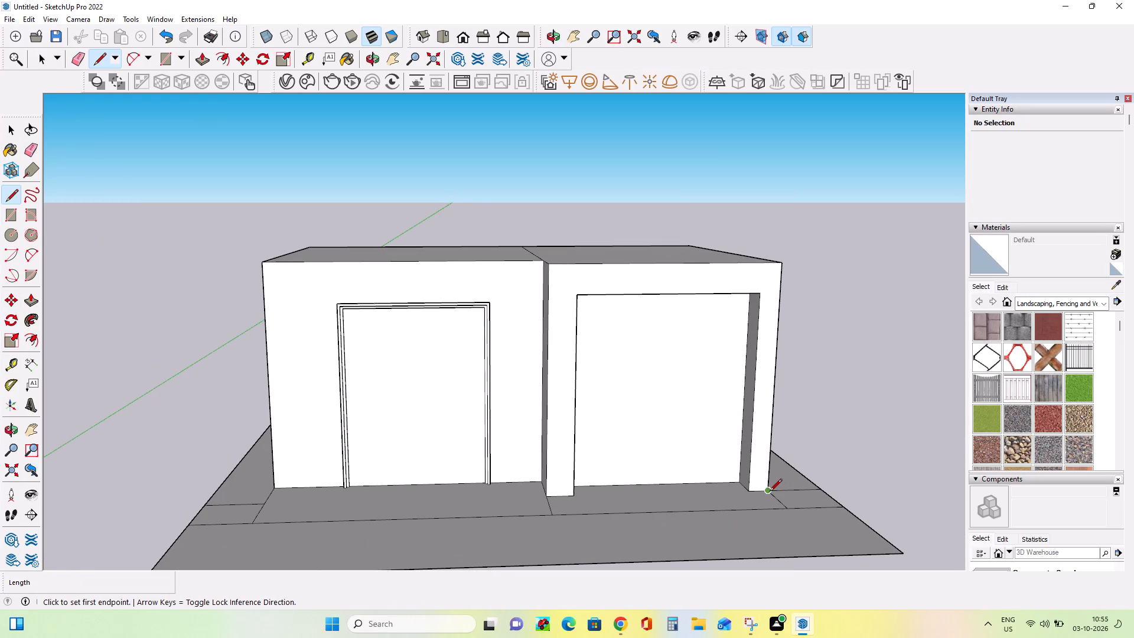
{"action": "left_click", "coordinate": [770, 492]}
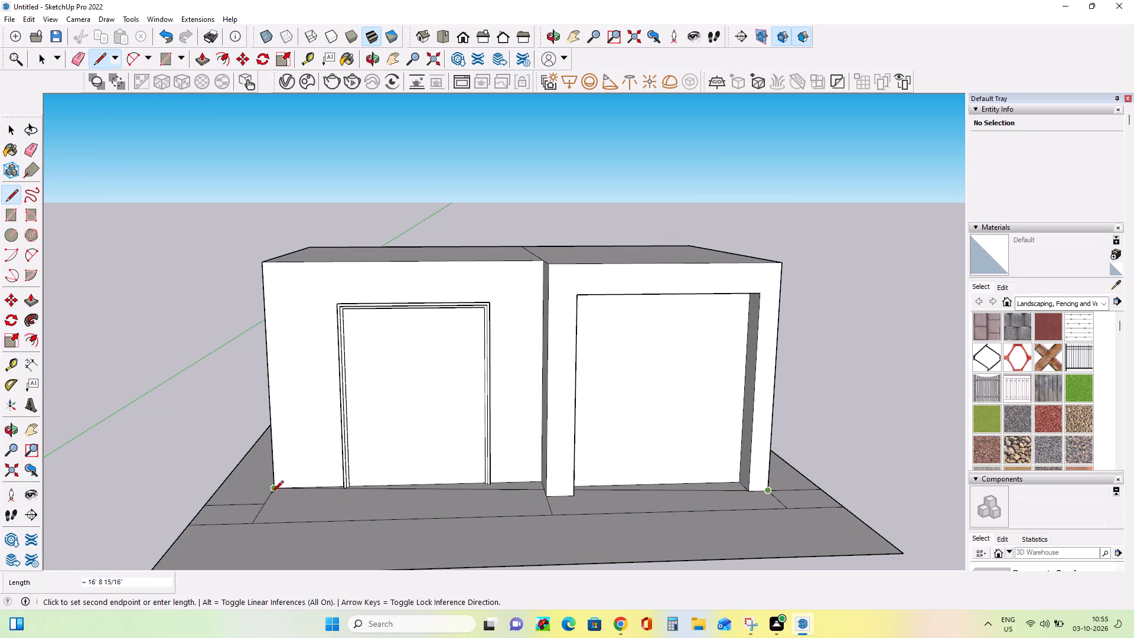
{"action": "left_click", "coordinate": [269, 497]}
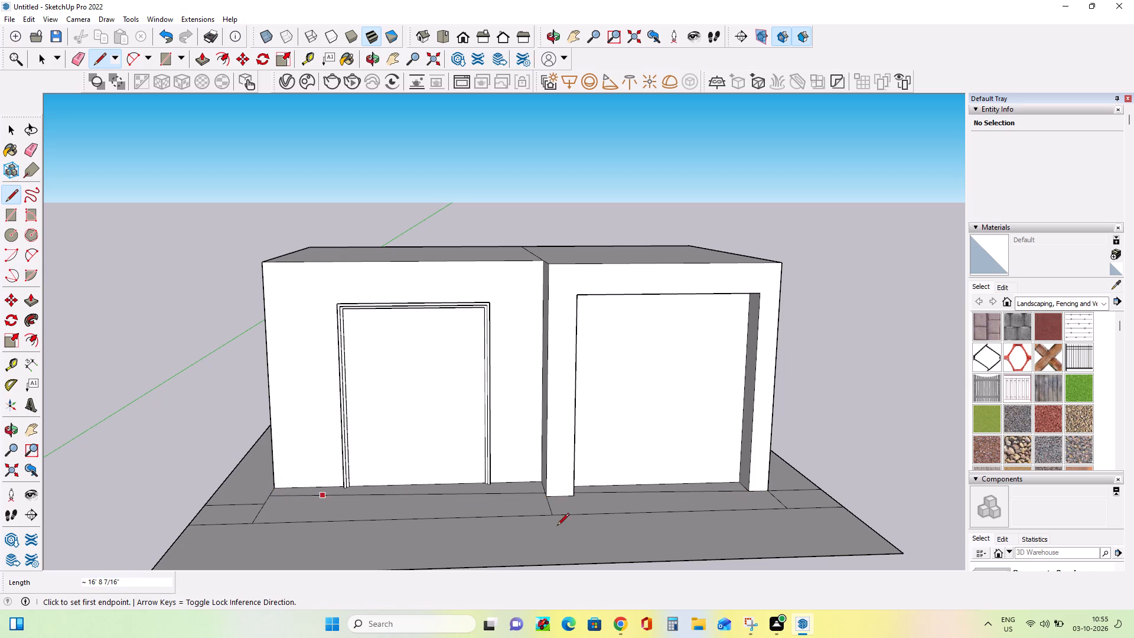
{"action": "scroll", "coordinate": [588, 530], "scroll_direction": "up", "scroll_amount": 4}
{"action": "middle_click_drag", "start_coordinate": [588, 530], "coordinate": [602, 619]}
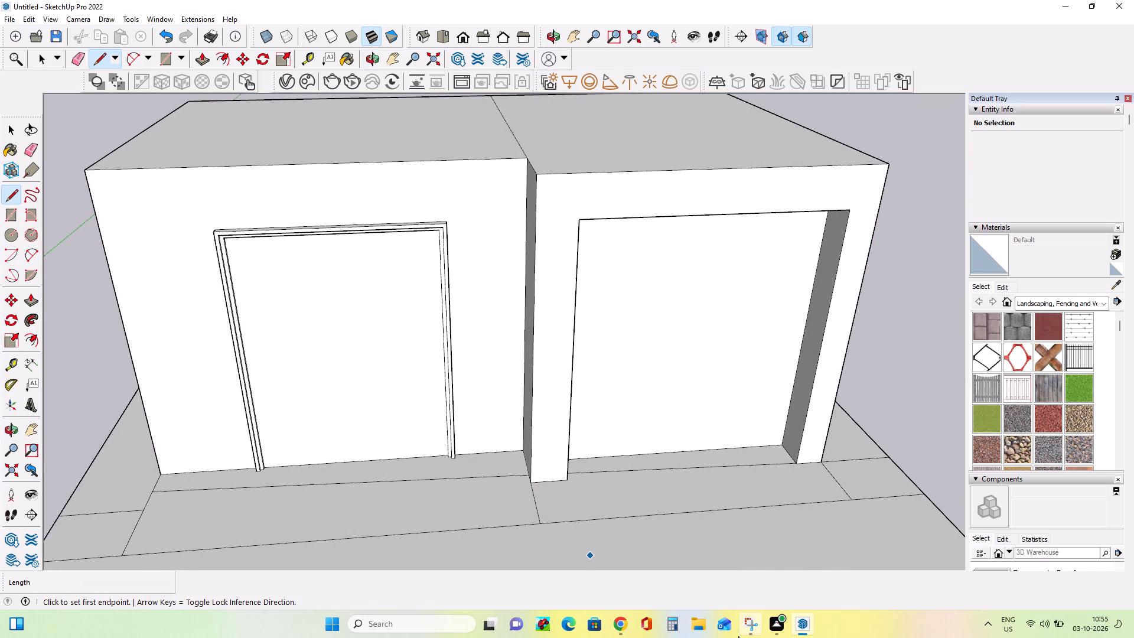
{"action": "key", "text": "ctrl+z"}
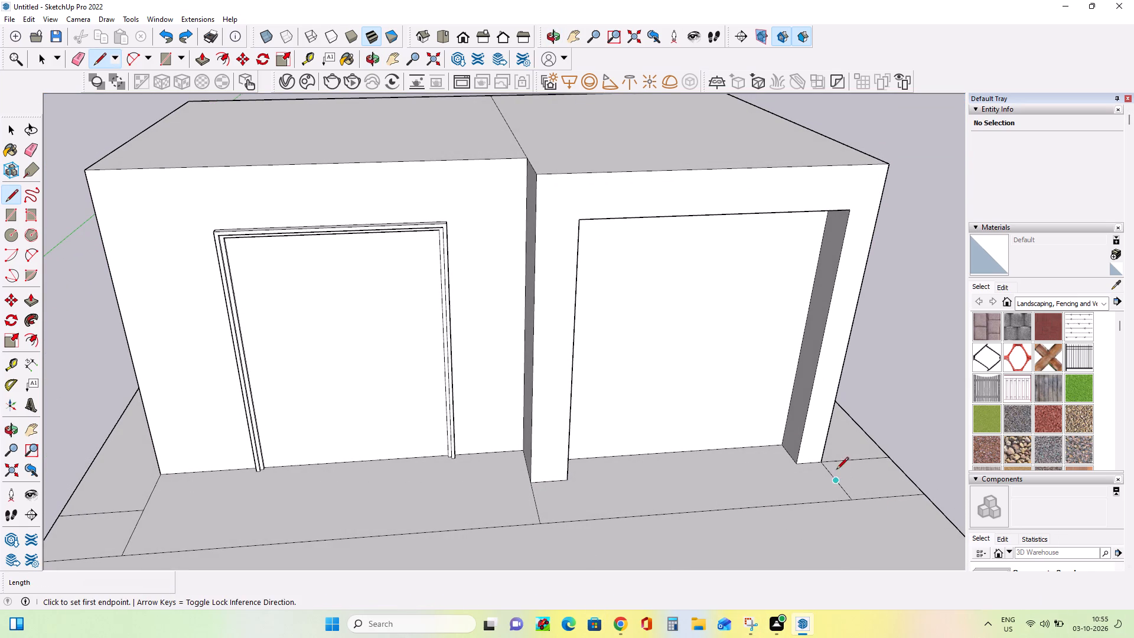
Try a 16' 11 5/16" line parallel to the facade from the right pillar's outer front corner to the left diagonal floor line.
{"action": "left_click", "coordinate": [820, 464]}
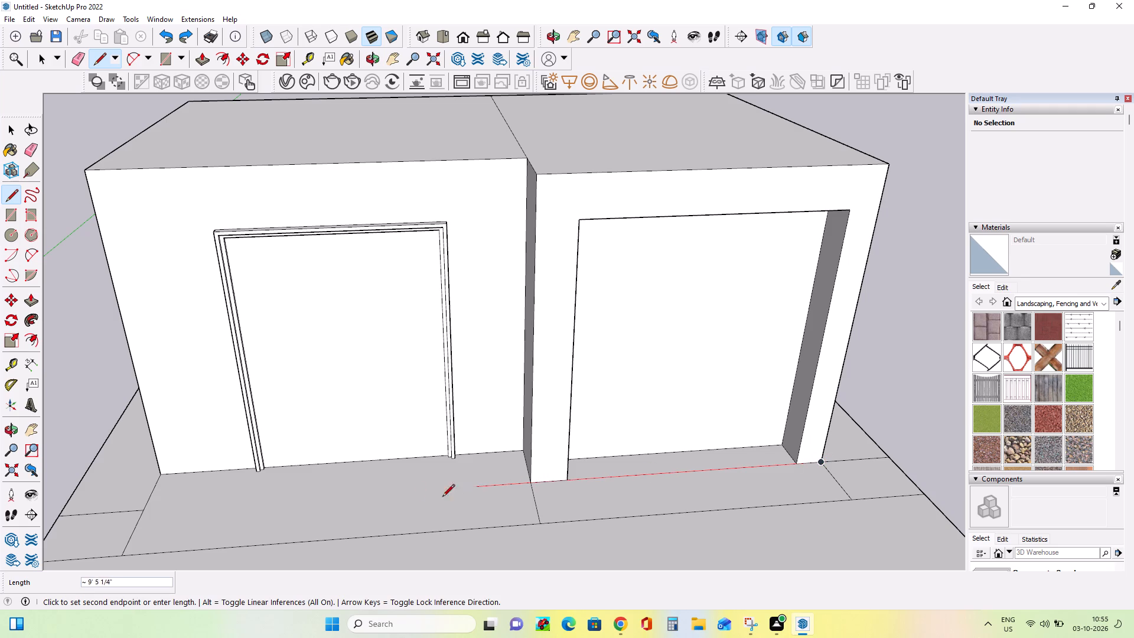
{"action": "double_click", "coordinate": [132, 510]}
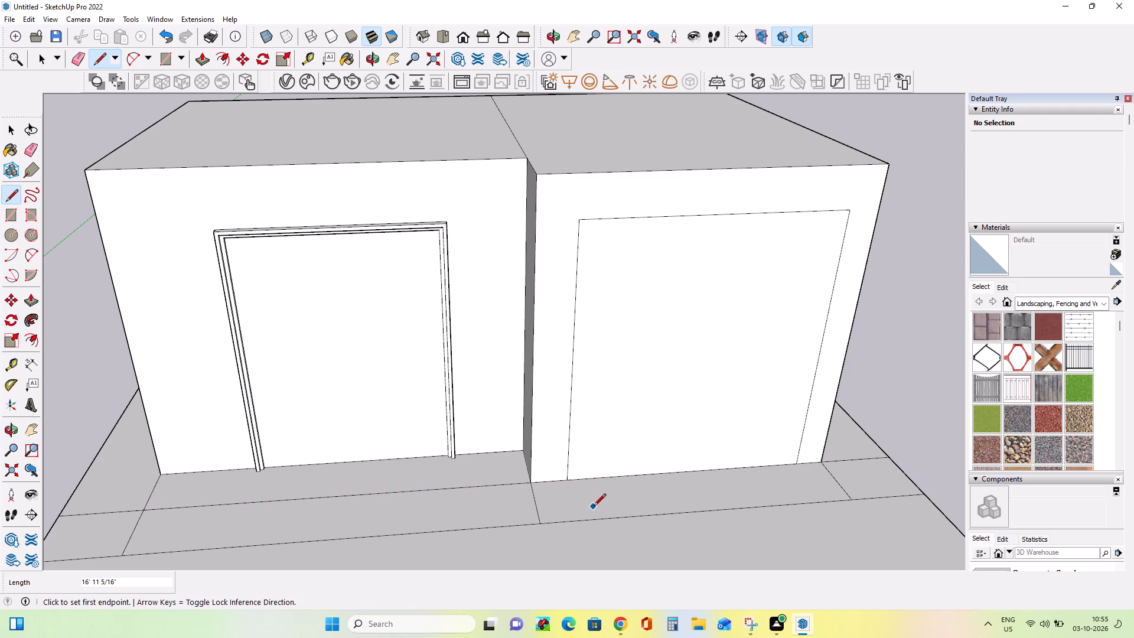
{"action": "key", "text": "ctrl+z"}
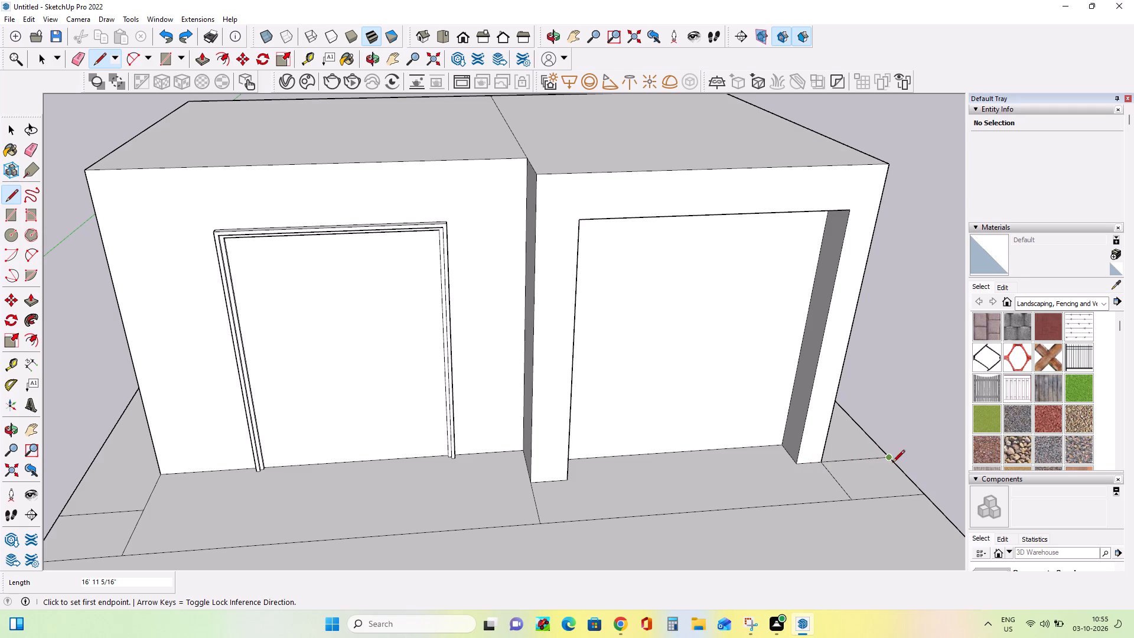
Draw a line about 20' long parallel to the facade, from the slab's right edge beside the pillar across to its left edge.
{"action": "scroll", "coordinate": [894, 463], "scroll_direction": "up", "scroll_amount": 3}
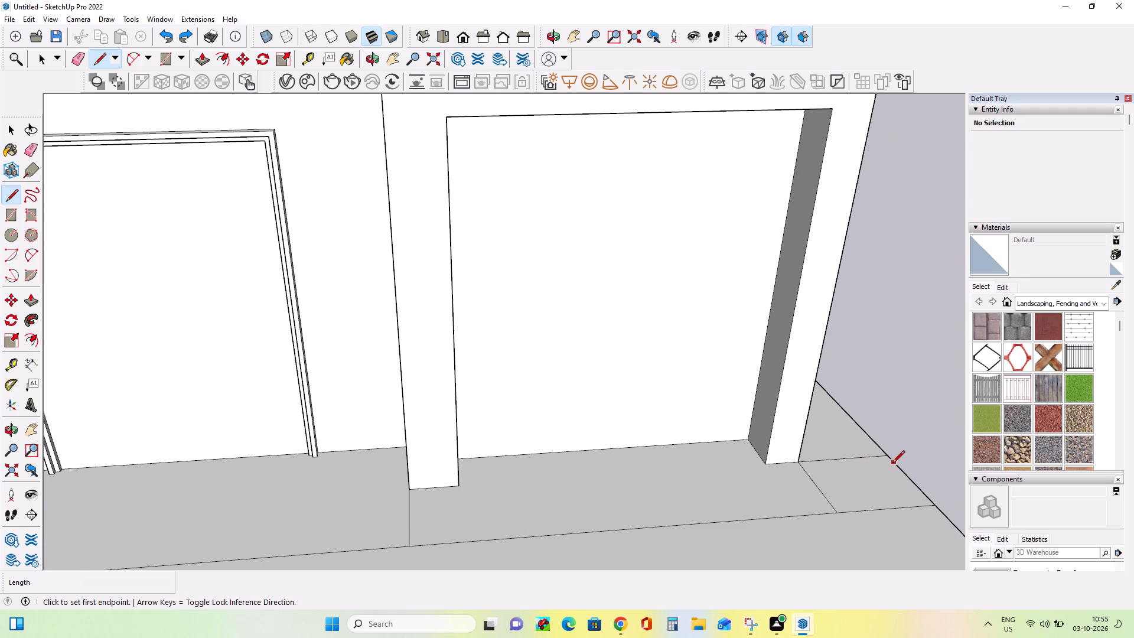
{"action": "scroll", "coordinate": [892, 464], "scroll_direction": "up", "scroll_amount": 2}
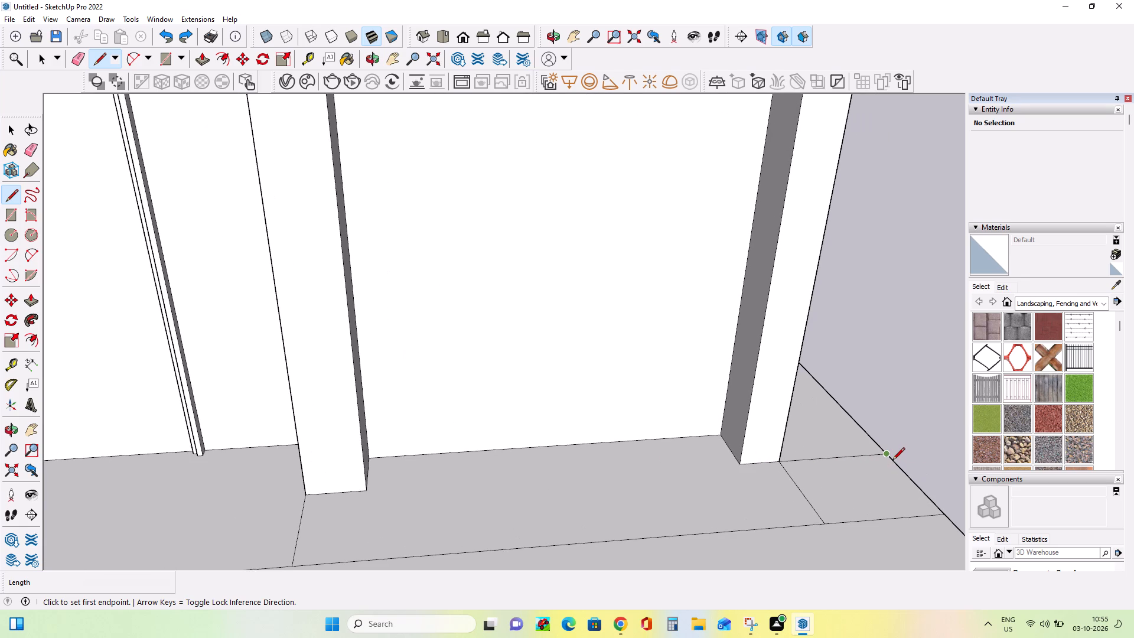
{"action": "scroll", "coordinate": [892, 460], "scroll_direction": "up", "scroll_amount": 9}
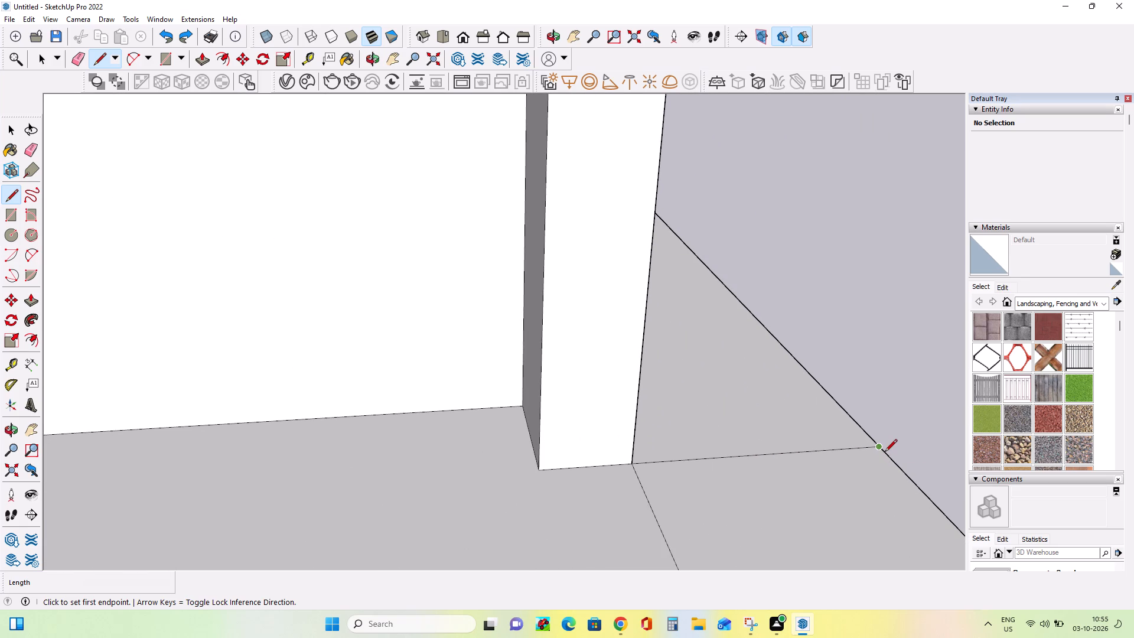
{"action": "double_click", "coordinate": [886, 455]}
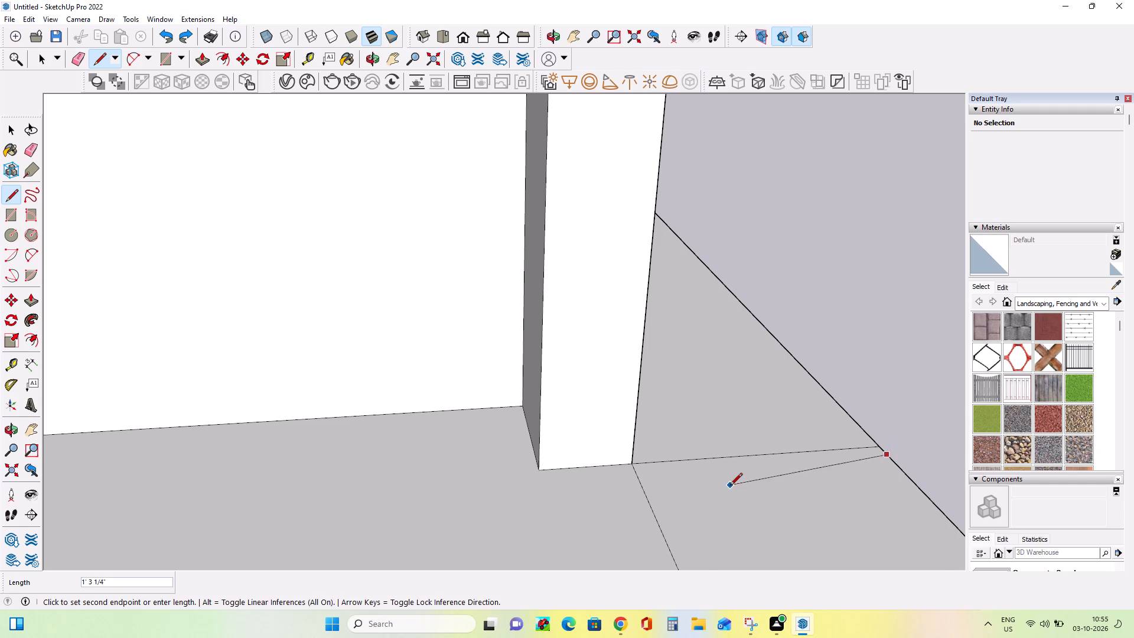
{"action": "scroll", "coordinate": [728, 485], "scroll_direction": "down", "scroll_amount": 18}
{"action": "scroll", "coordinate": [728, 484], "scroll_direction": "down", "scroll_amount": 5}
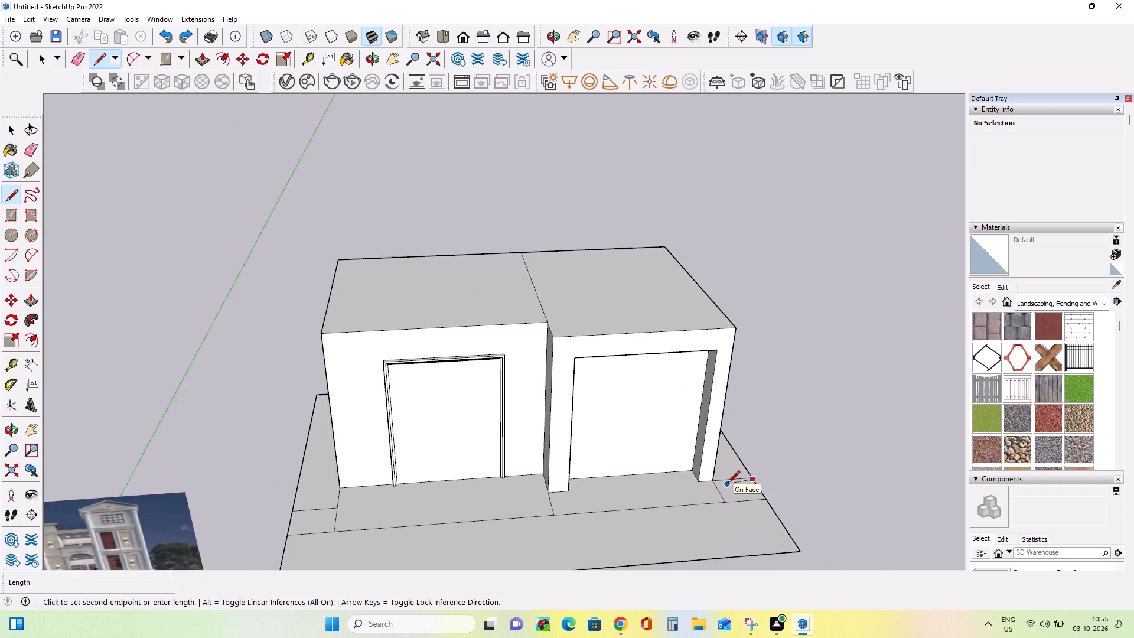
{"action": "scroll", "coordinate": [728, 484], "scroll_direction": "down", "scroll_amount": 4}
{"action": "scroll", "coordinate": [500, 501], "scroll_direction": "up", "scroll_amount": 6}
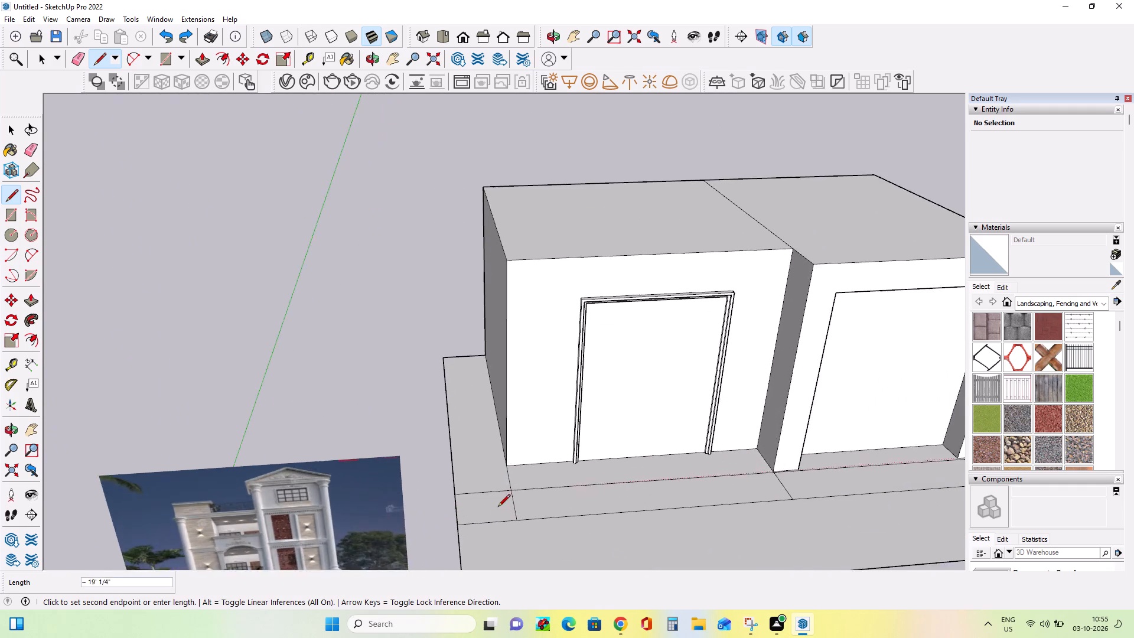
{"action": "scroll", "coordinate": [498, 507], "scroll_direction": "up", "scroll_amount": 6}
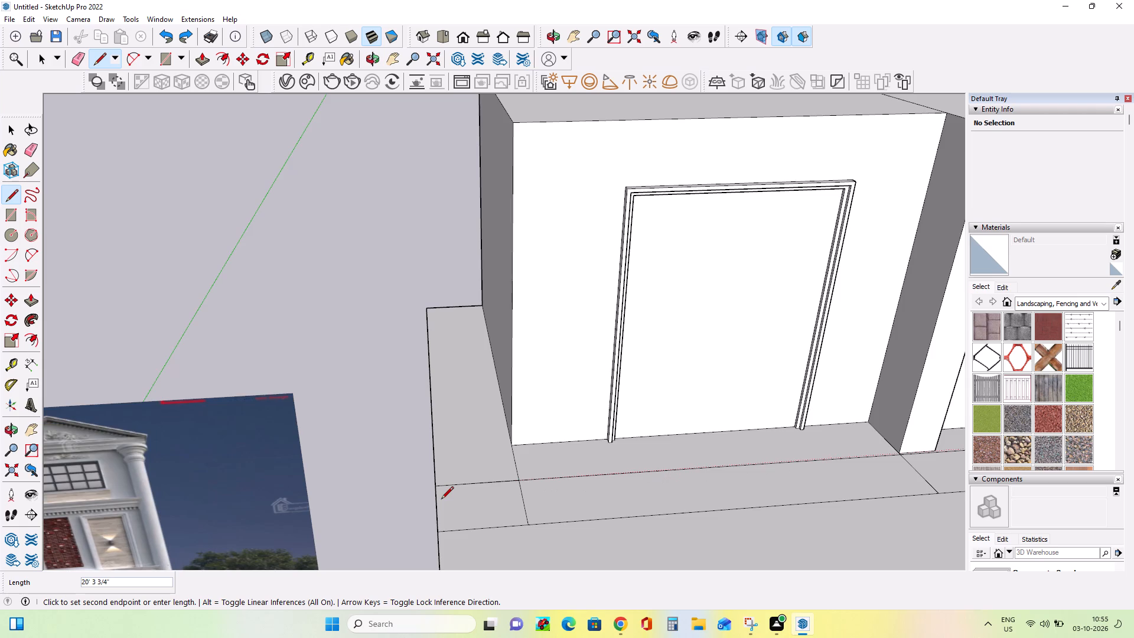
{"action": "scroll", "coordinate": [441, 500], "scroll_direction": "up", "scroll_amount": 2}
{"action": "scroll", "coordinate": [441, 499], "scroll_direction": "down", "scroll_amount": 13}
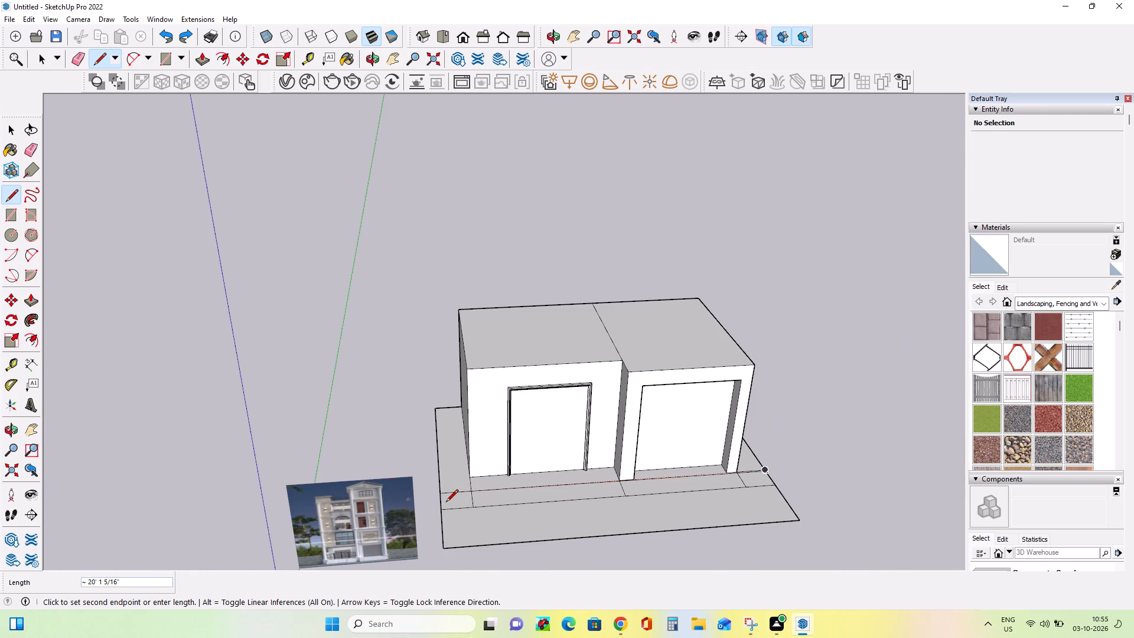
{"action": "left_click", "coordinate": [447, 503]}
Erase the short duplicate line on the slab between the right pillar's foot and the slab's right edge.
{"action": "scroll", "coordinate": [695, 491], "scroll_direction": "down", "scroll_amount": 4}
{"action": "scroll", "coordinate": [762, 489], "scroll_direction": "up", "scroll_amount": 13}
{"action": "scroll", "coordinate": [640, 487], "scroll_direction": "up", "scroll_amount": 2}
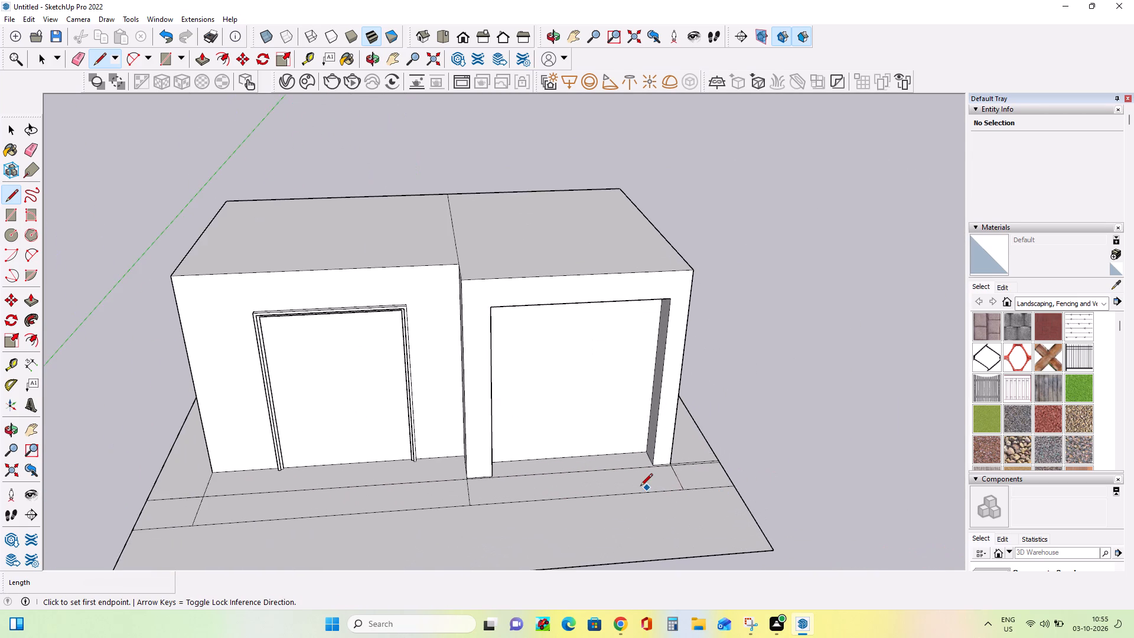
{"action": "scroll", "coordinate": [640, 487], "scroll_direction": "up", "scroll_amount": 5}
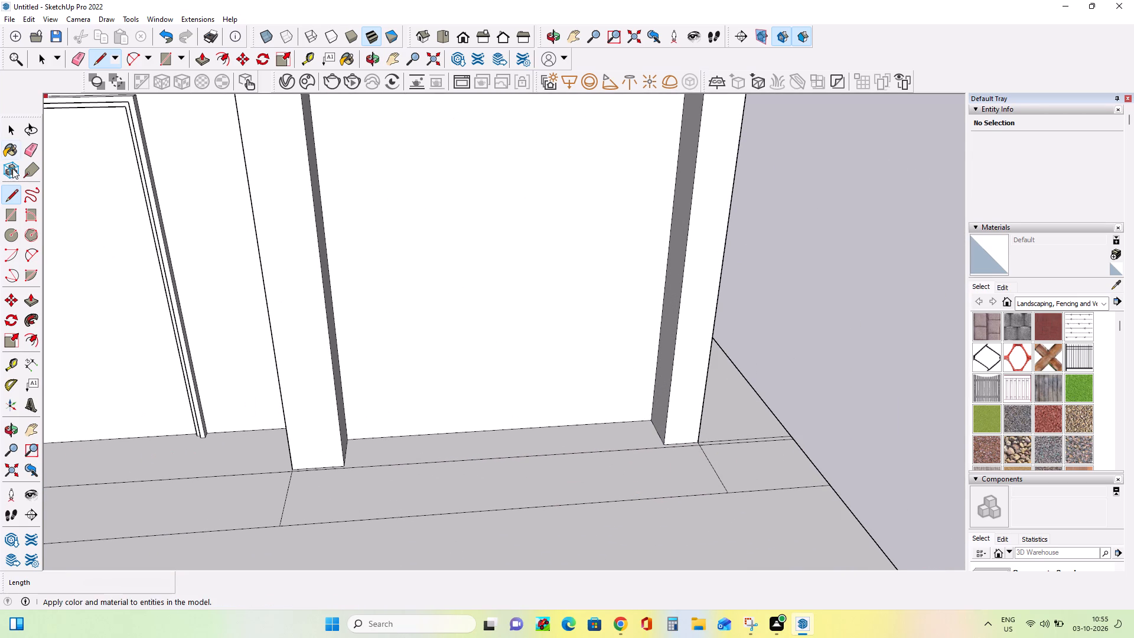
{"action": "left_click", "coordinate": [25, 149]}
{"action": "scroll", "coordinate": [764, 431], "scroll_direction": "up", "scroll_amount": 3}
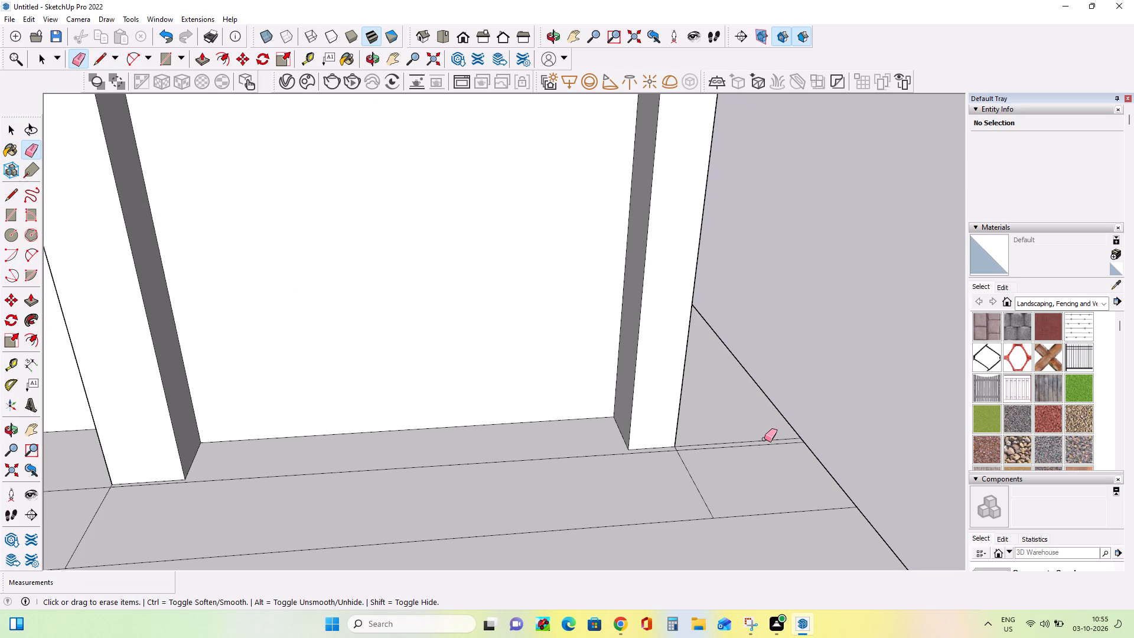
{"action": "left_click", "coordinate": [764, 440]}
Push/Pull the floor strip in front of the right opening's pillars up about 1 3/8".
{"action": "scroll", "coordinate": [786, 435], "scroll_direction": "down", "scroll_amount": 10}
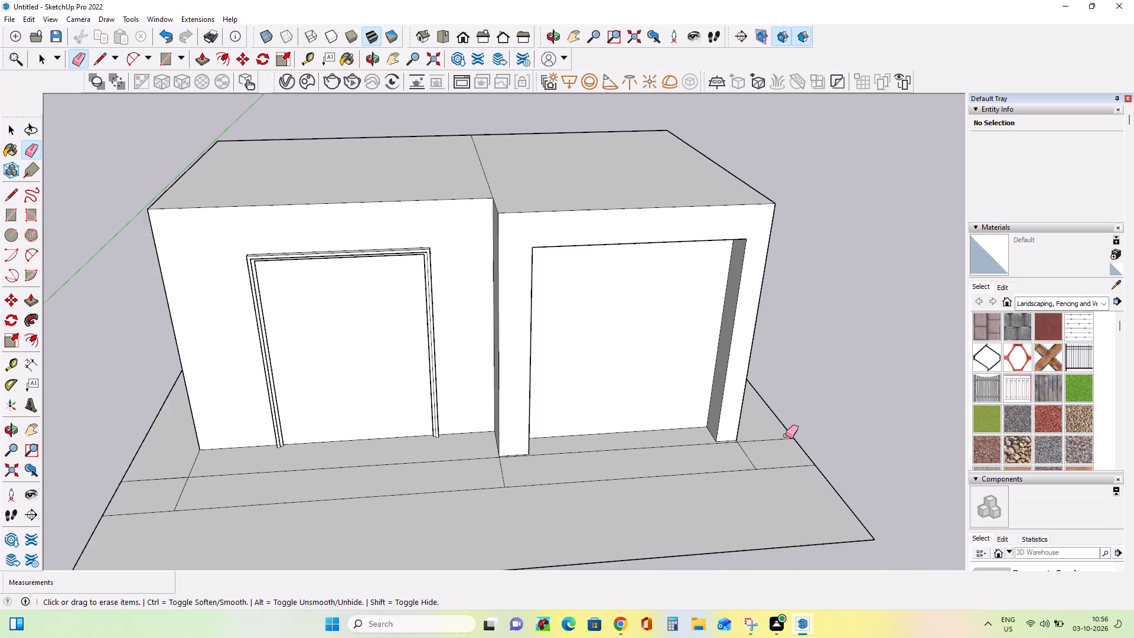
{"action": "middle_click_drag", "start_coordinate": [786, 435], "coordinate": [783, 401]}
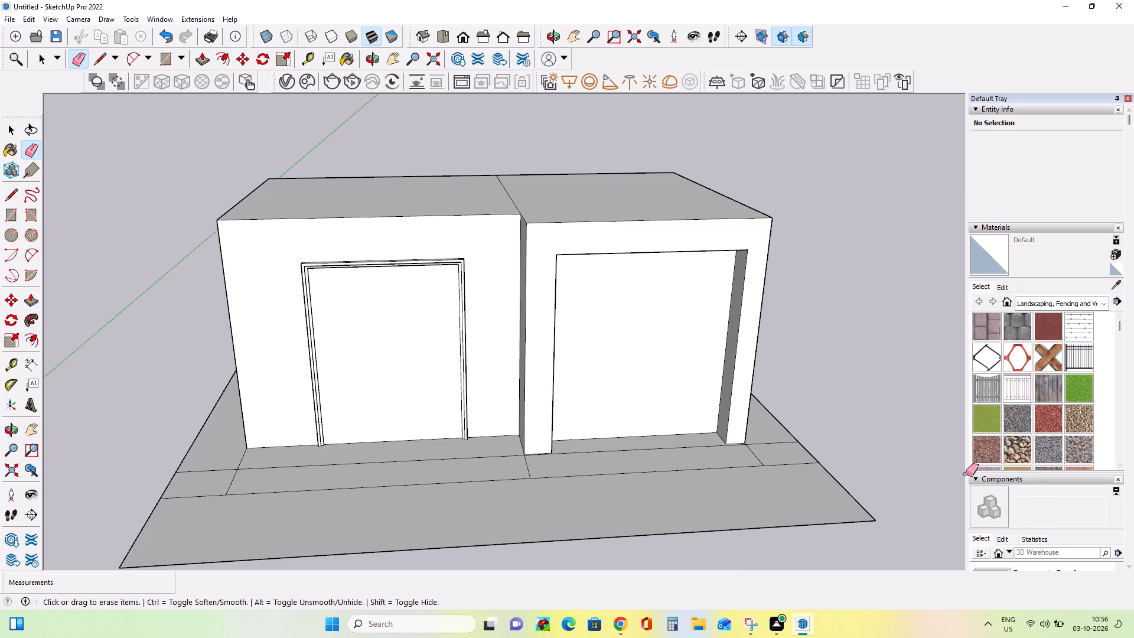
{"action": "scroll", "coordinate": [750, 486], "scroll_direction": "up", "scroll_amount": 6}
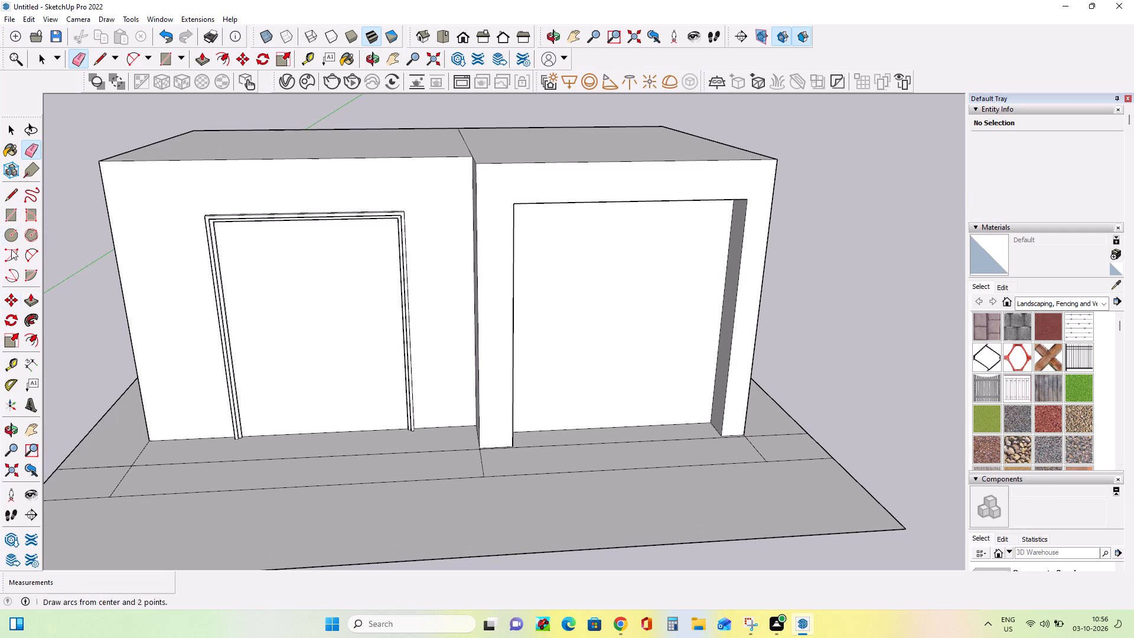
{"action": "left_click", "coordinate": [8, 214]}
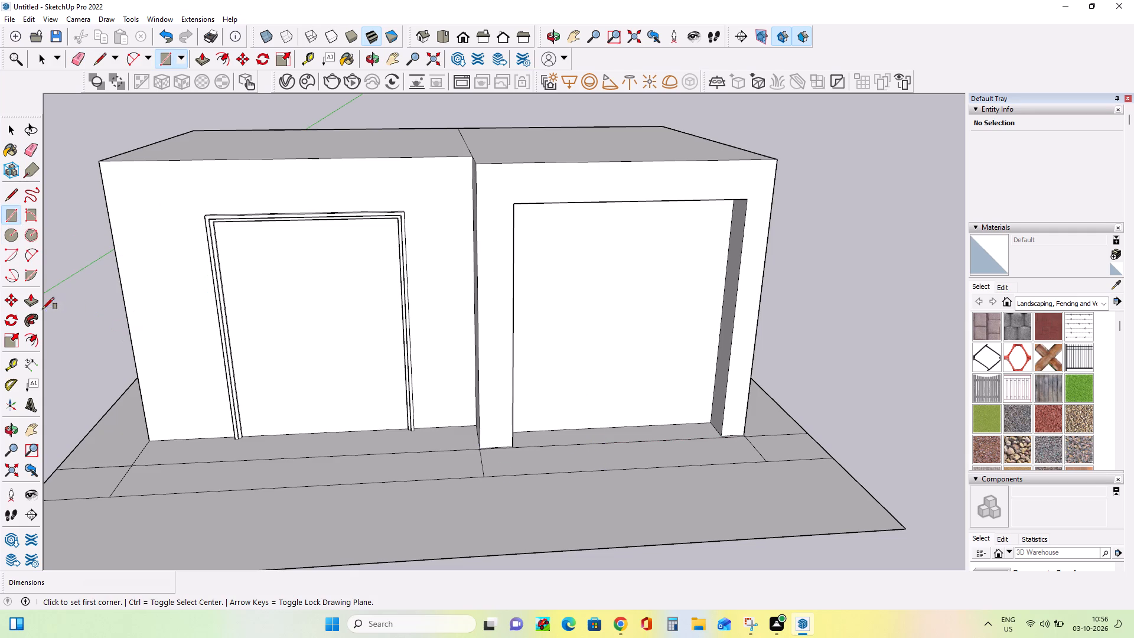
{"action": "left_click", "coordinate": [30, 300]}
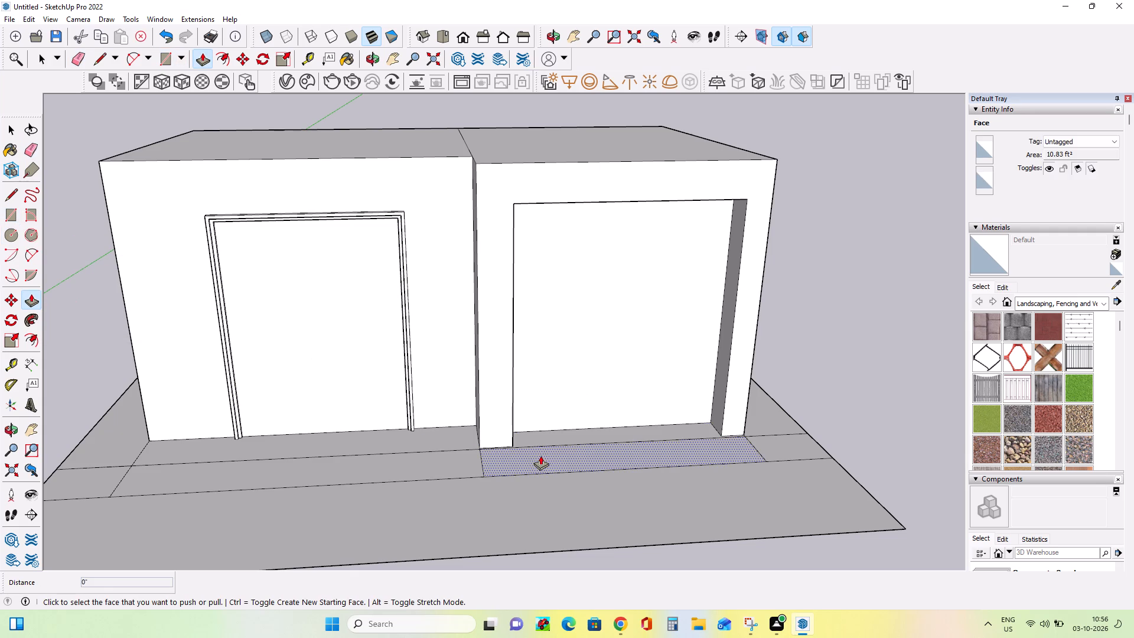
{"action": "left_click", "coordinate": [540, 455]}
{"action": "left_click", "coordinate": [545, 452]}
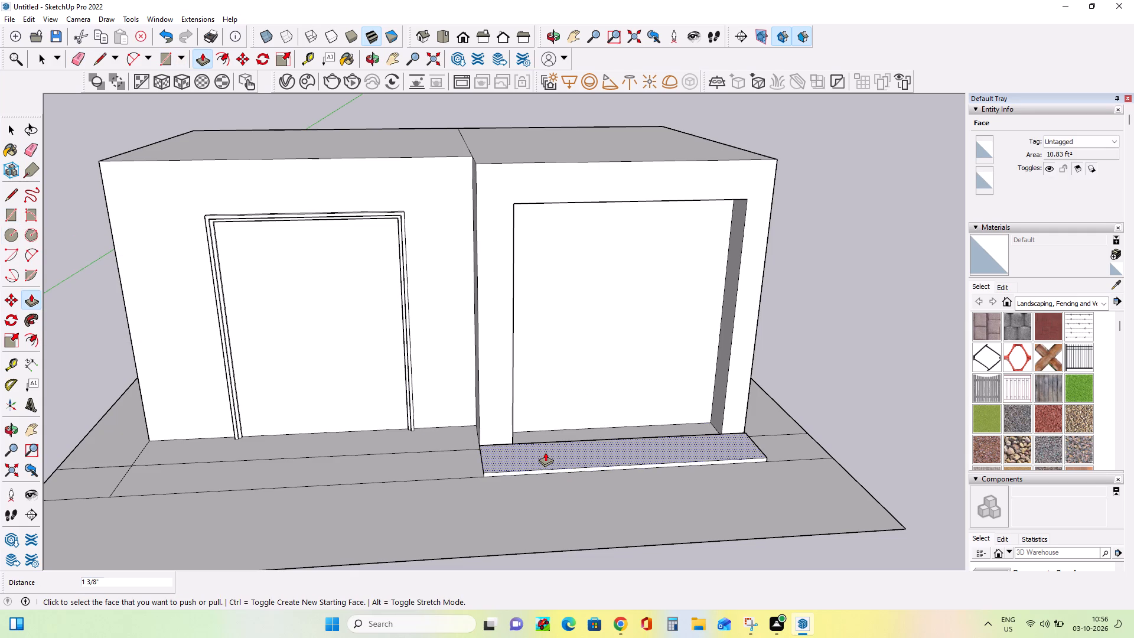
Raise the floor strip along the left door wall and the one inside the right opening to a common height of about 2 3/16".
{"action": "left_click", "coordinate": [413, 438]}
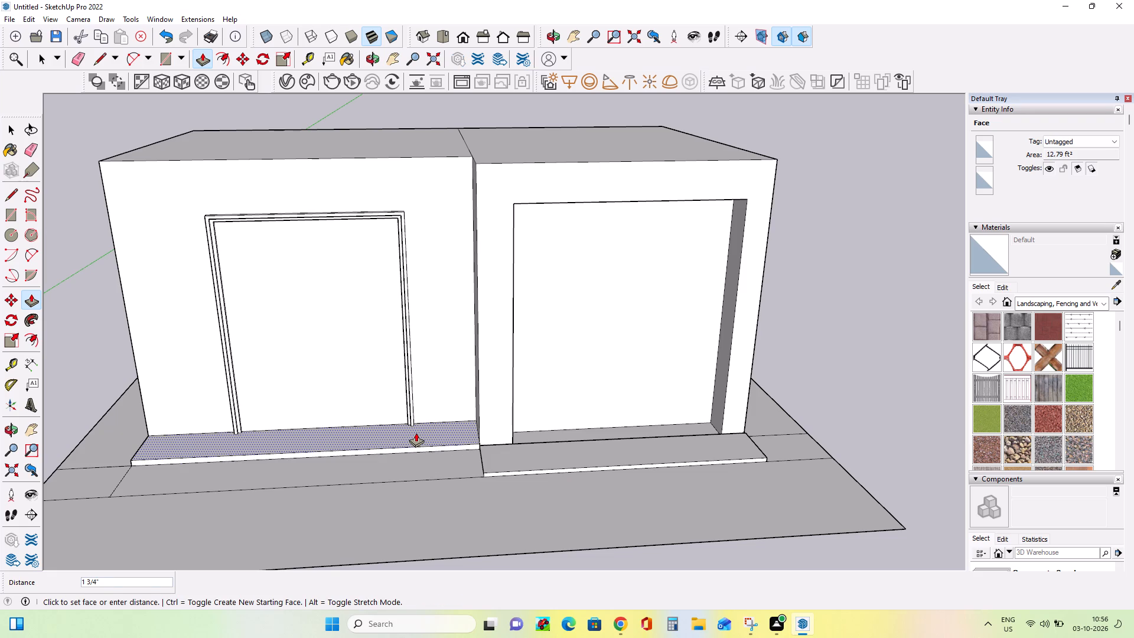
{"action": "left_click", "coordinate": [416, 432]}
{"action": "left_click", "coordinate": [547, 431]}
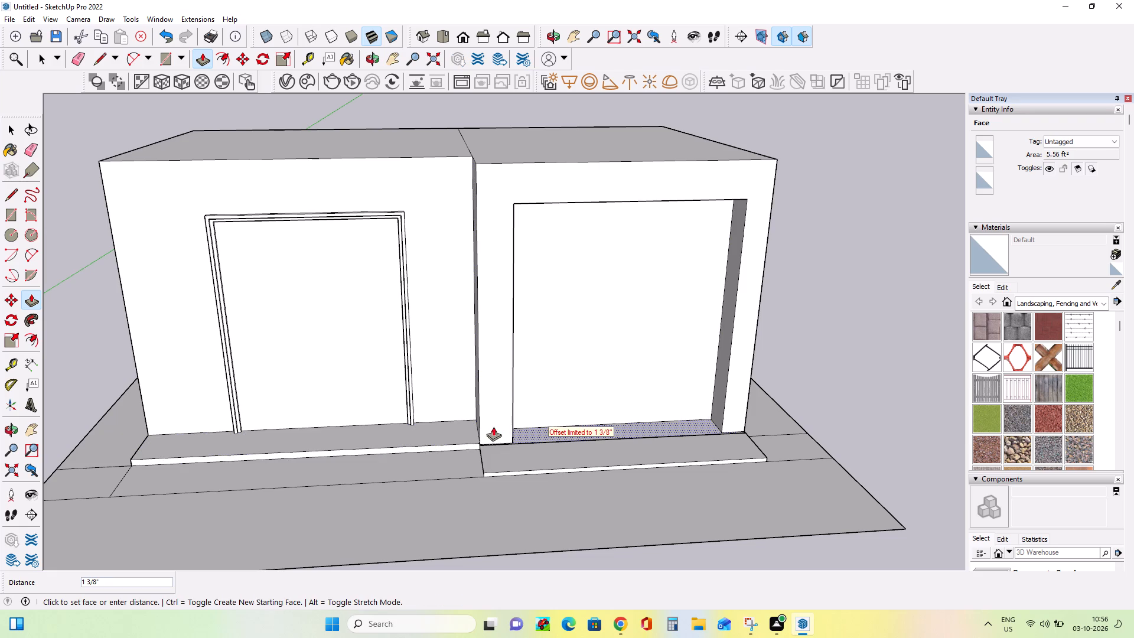
{"action": "left_click", "coordinate": [591, 427]}
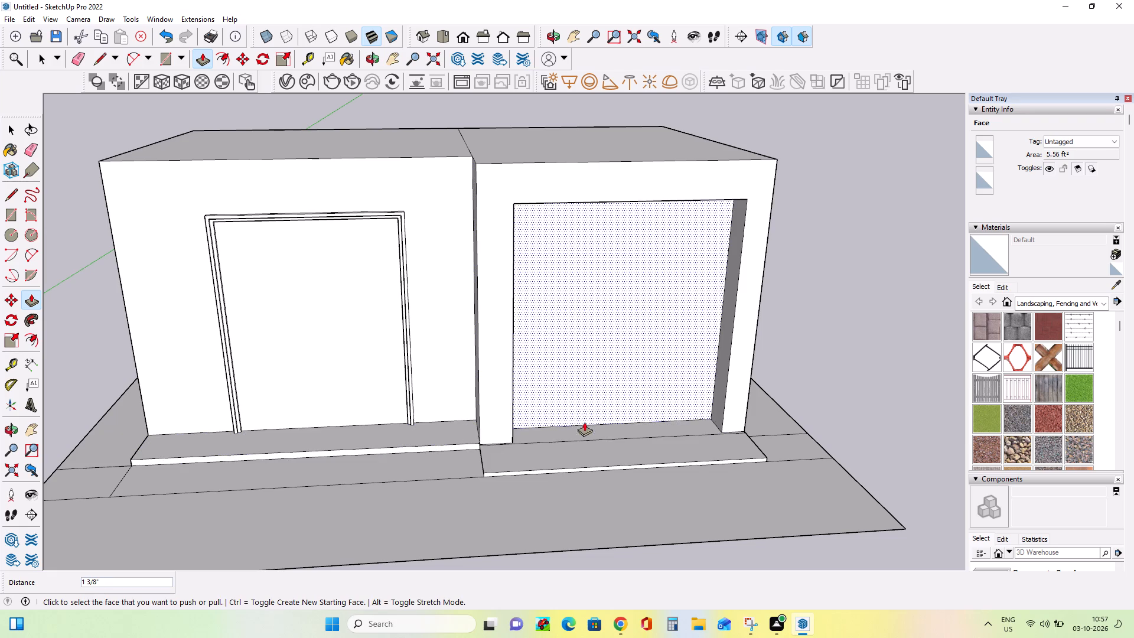
{"action": "left_click", "coordinate": [556, 433]}
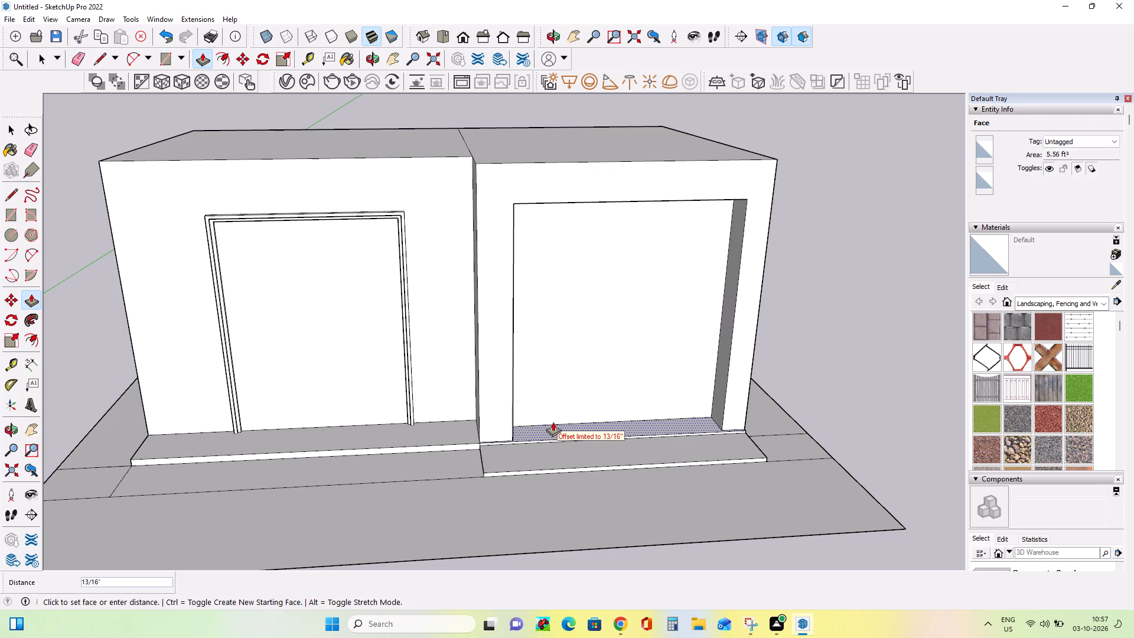
{"action": "left_click", "coordinate": [553, 421]}
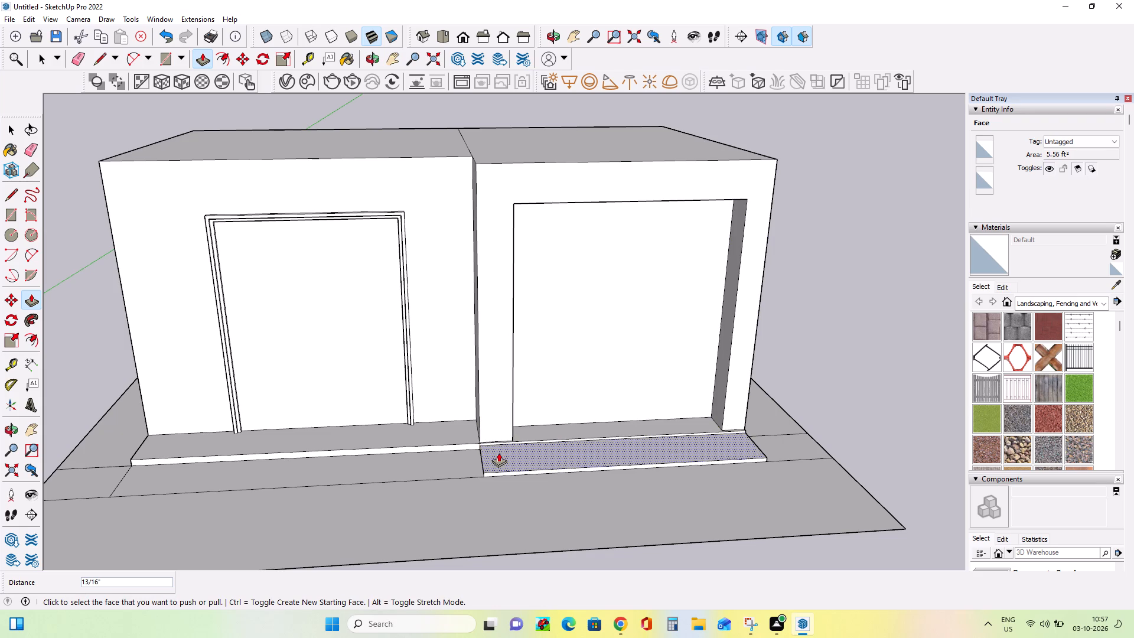
Raise the front right floor strip 13/16" and the front left strip 2 3/16" to align with the raised inner strips.
{"action": "scroll", "coordinate": [498, 453], "scroll_direction": "up", "scroll_amount": 11}
{"action": "left_click", "coordinate": [498, 450]}
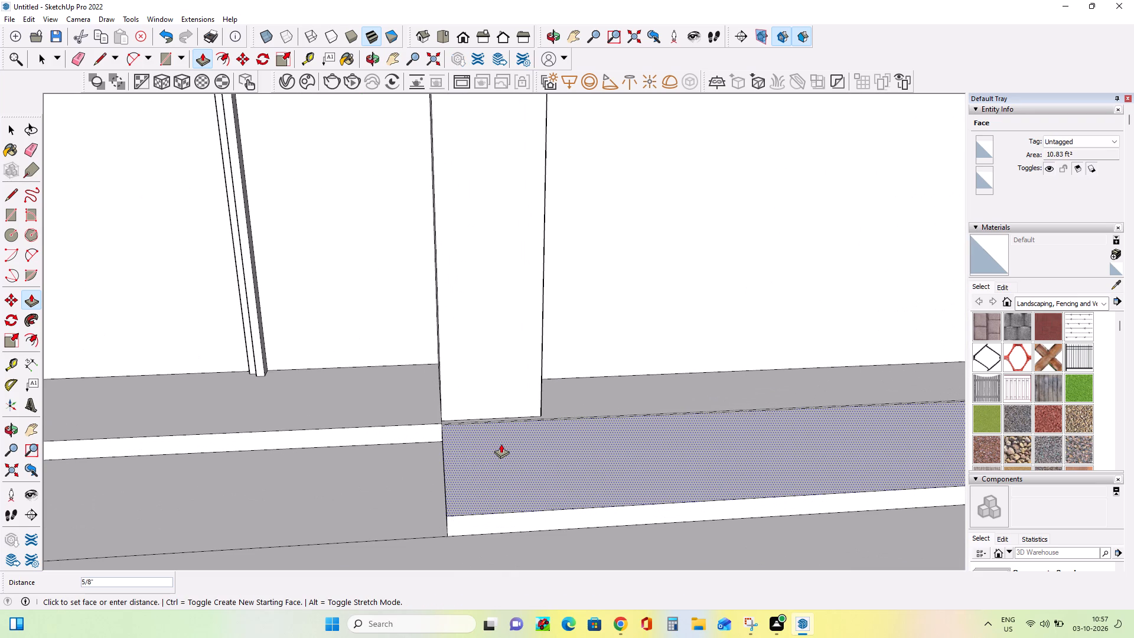
{"action": "left_click", "coordinate": [501, 443]}
{"action": "scroll", "coordinate": [522, 450], "scroll_direction": "down", "scroll_amount": 3}
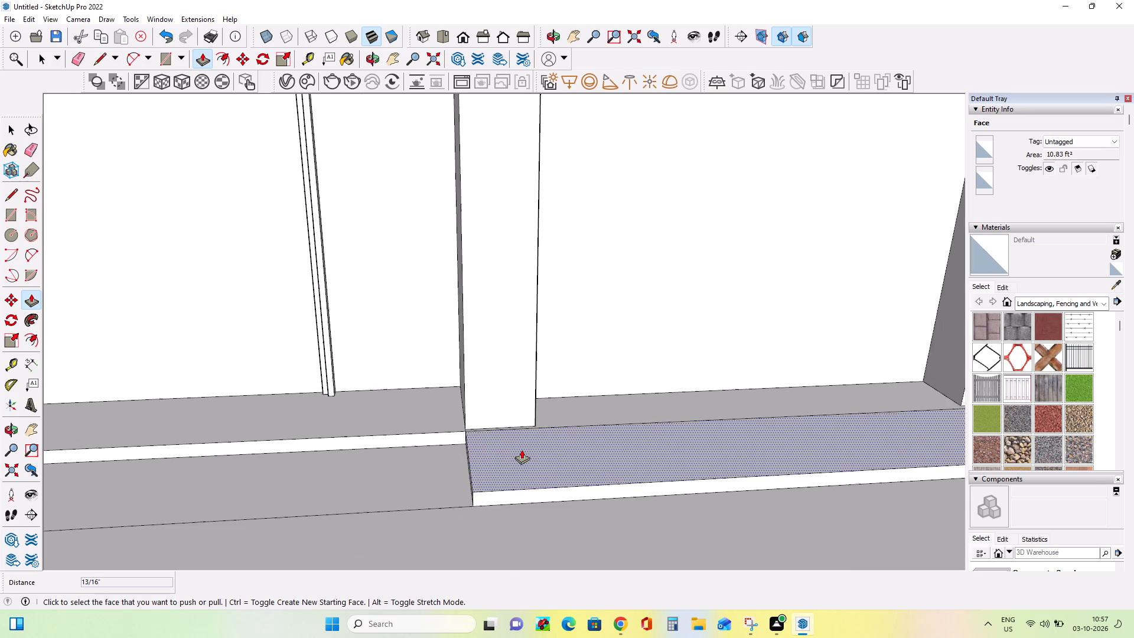
{"action": "scroll", "coordinate": [522, 450], "scroll_direction": "down", "scroll_amount": 4}
{"action": "left_click", "coordinate": [457, 467]}
{"action": "left_click", "coordinate": [464, 425]}
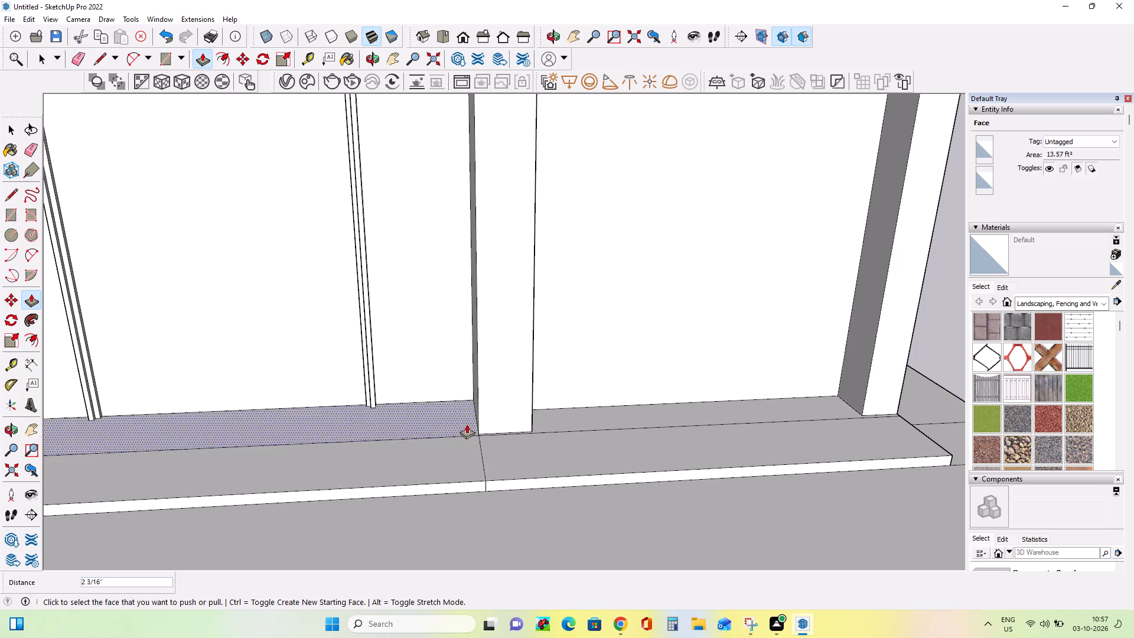
Raise all four platform strips, inner and front on both the left and right sides, by another 1 1/4".
{"action": "left_click", "coordinate": [455, 416]}
{"action": "left_click", "coordinate": [455, 411]}
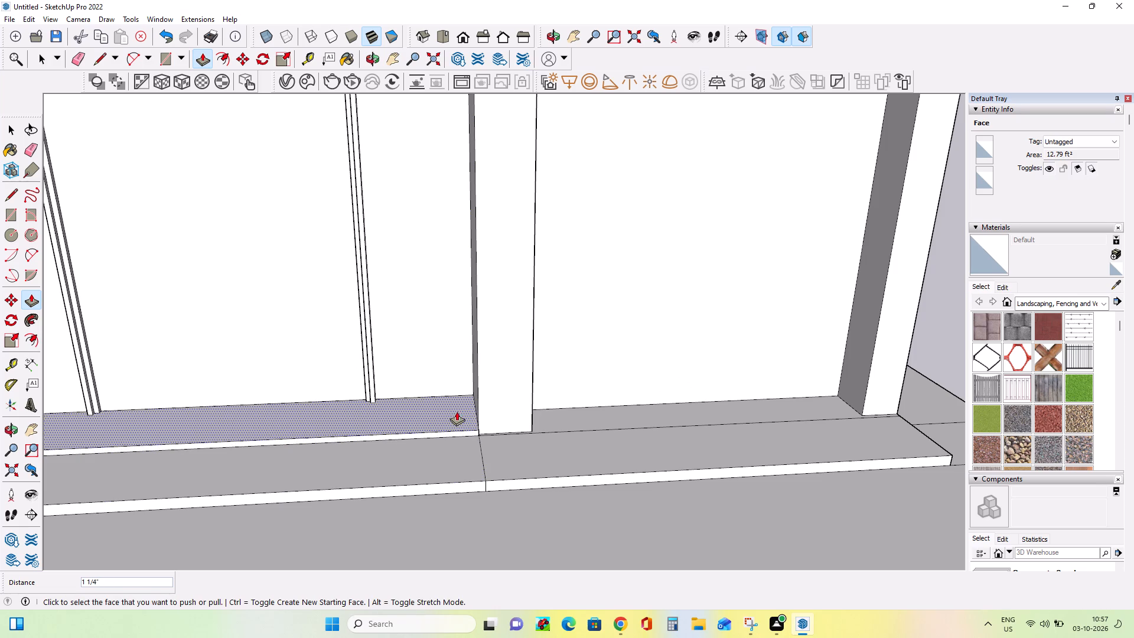
{"action": "left_click", "coordinate": [553, 414]}
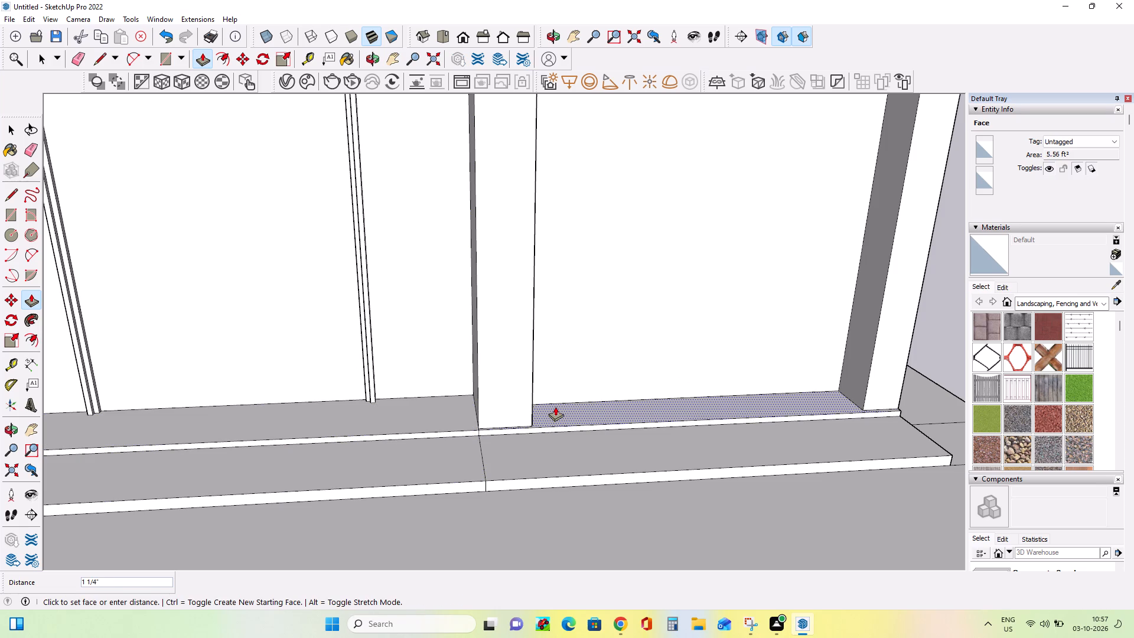
{"action": "left_click", "coordinate": [555, 406]}
{"action": "left_click", "coordinate": [571, 467]}
{"action": "left_click", "coordinate": [577, 443]}
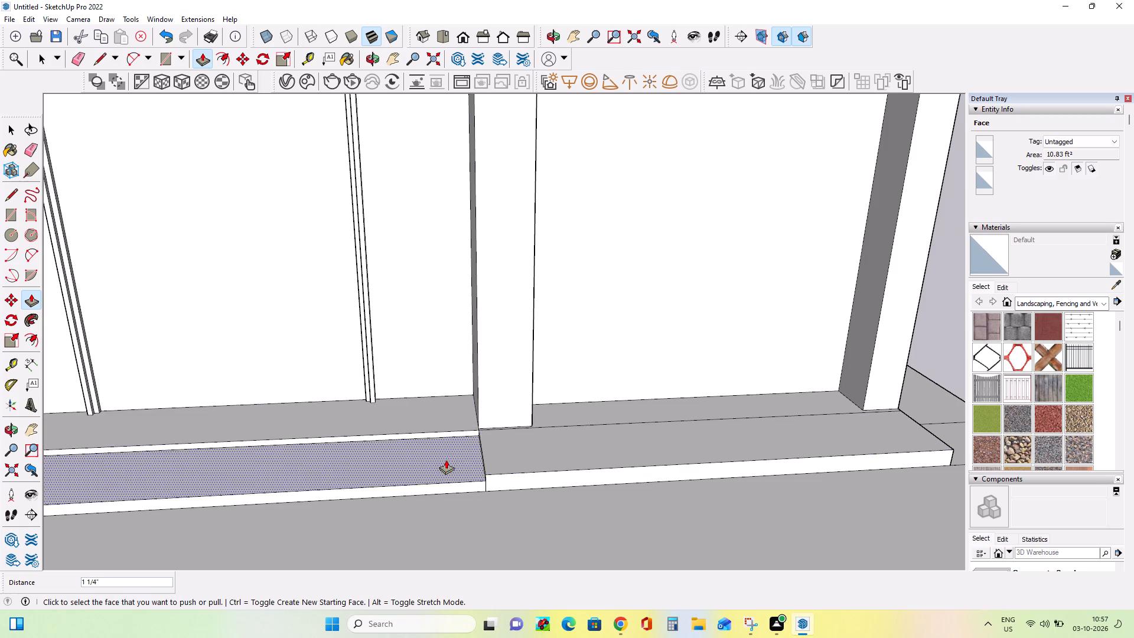
{"action": "left_click", "coordinate": [446, 460]}
{"action": "left_click", "coordinate": [539, 431]}
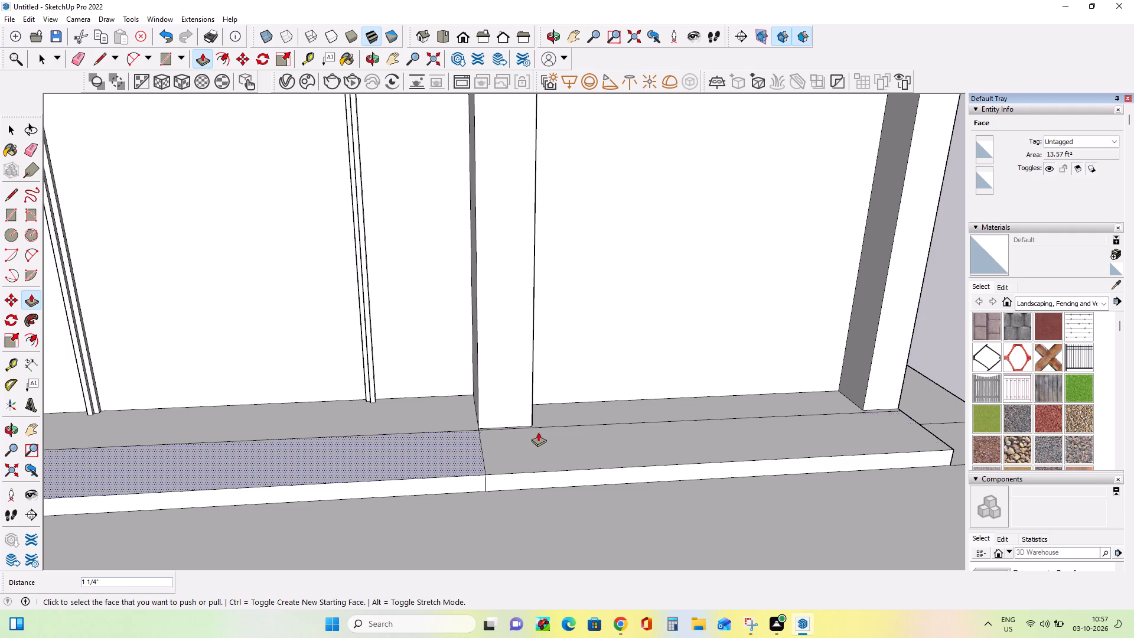
Push/Pull the left roof face up 3" and raise the right roof face to the same height.
{"action": "scroll", "coordinate": [614, 446], "scroll_direction": "down", "scroll_amount": 11}
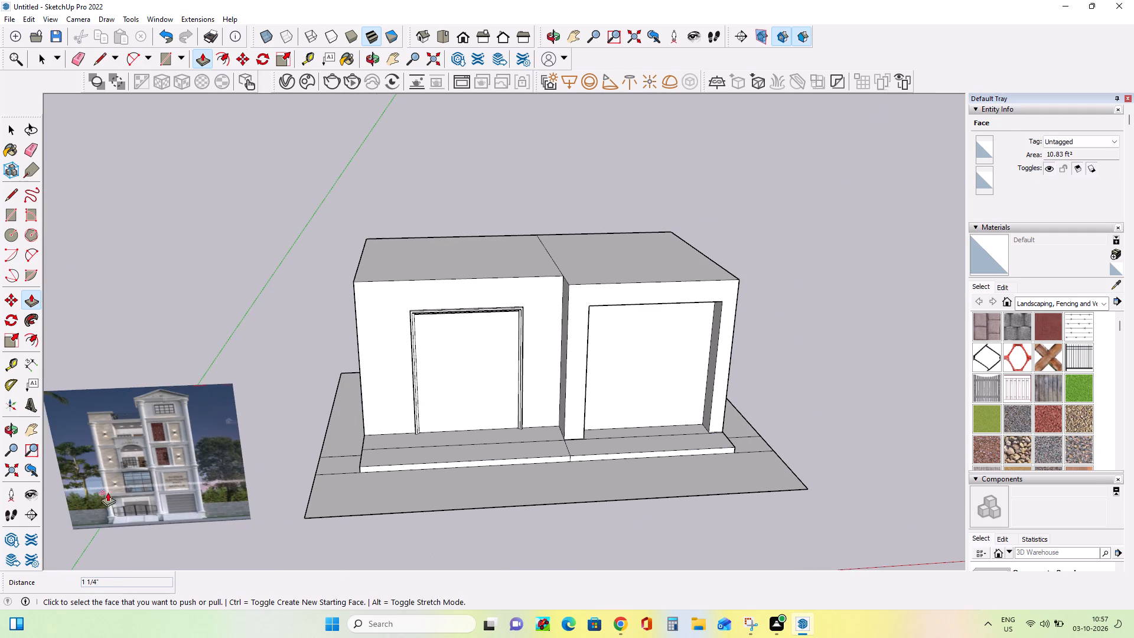
{"action": "scroll", "coordinate": [158, 524], "scroll_direction": "up", "scroll_amount": 4}
{"action": "scroll", "coordinate": [407, 457], "scroll_direction": "down", "scroll_amount": 7}
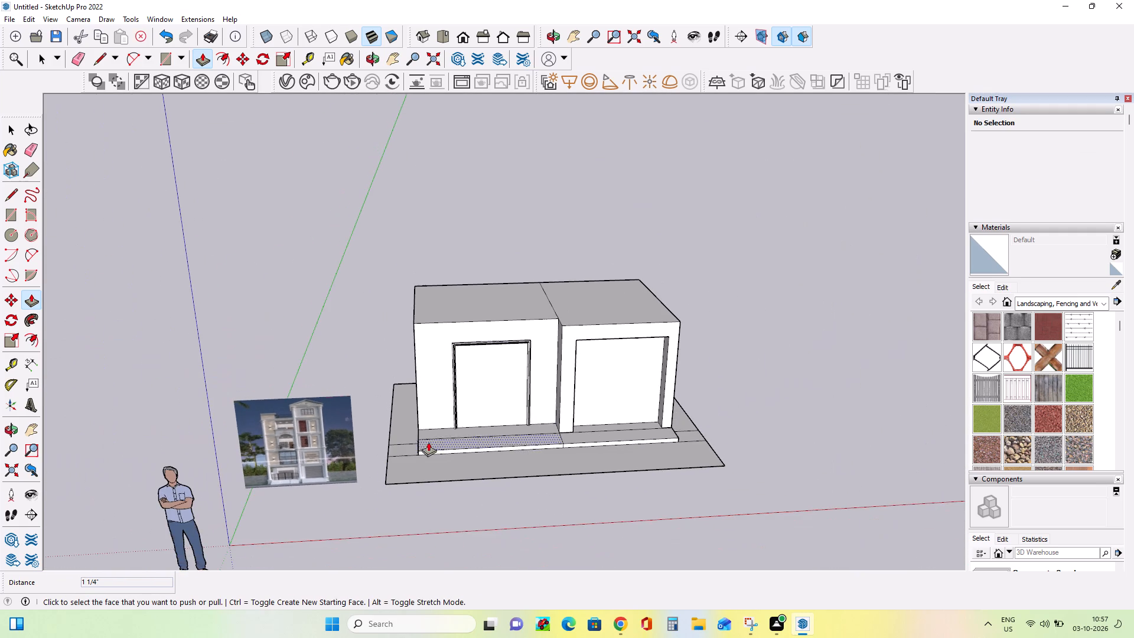
{"action": "left_click", "coordinate": [516, 308]}
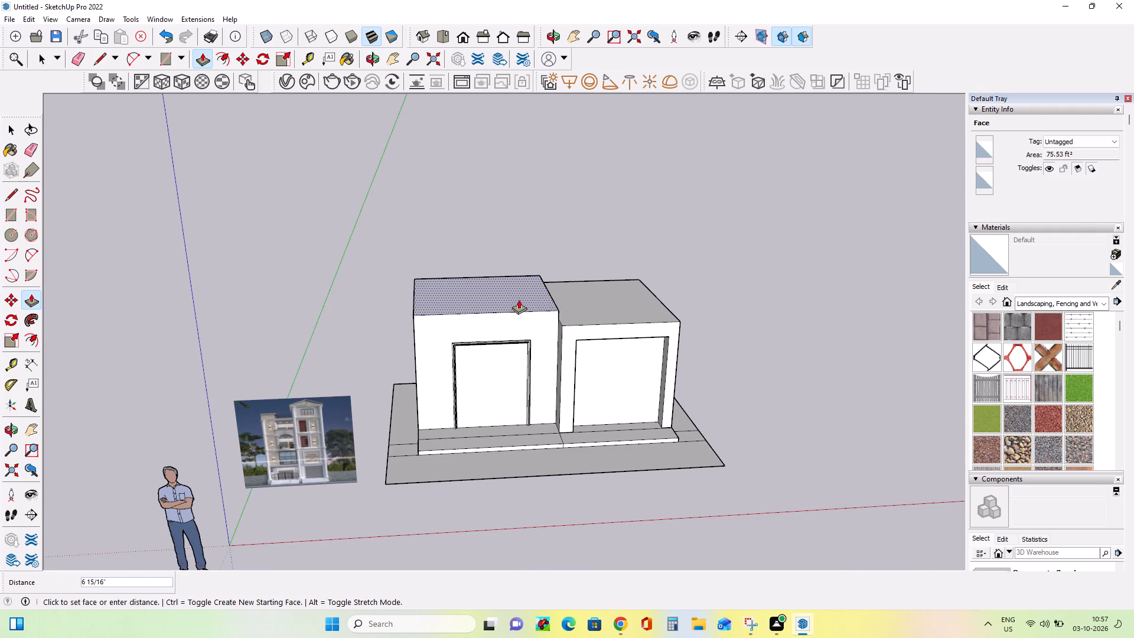
{"action": "left_click", "coordinate": [519, 304]}
{"action": "left_click", "coordinate": [579, 306]}
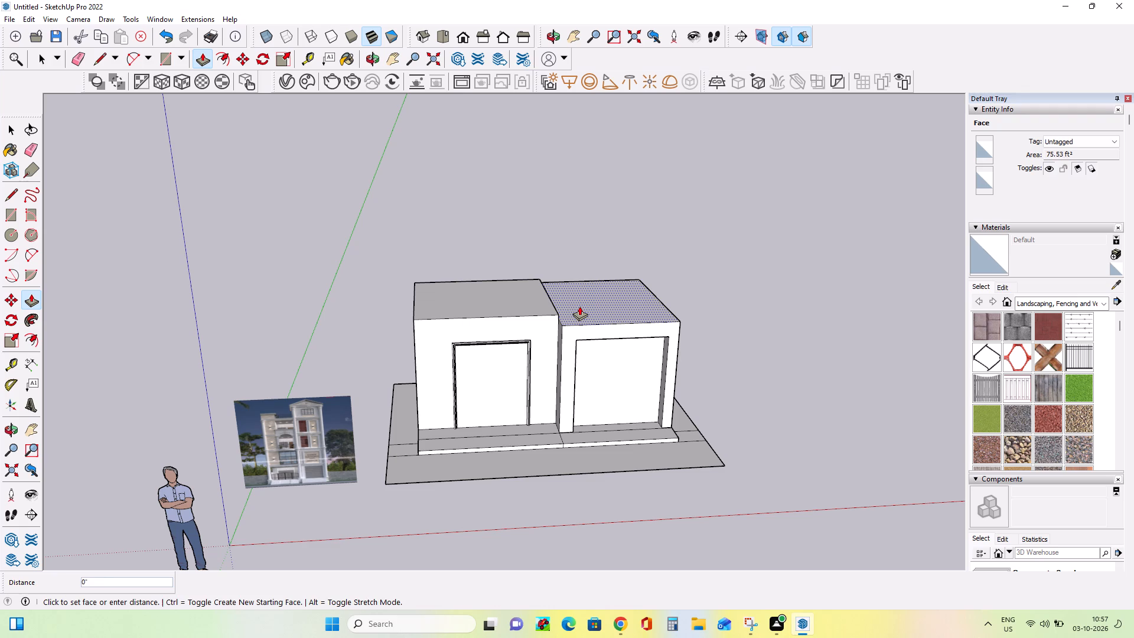
{"action": "left_click", "coordinate": [537, 300]}
Raise all four platform strips, inner and front on both the left and right sides, by another 2 7/8".
{"action": "scroll", "coordinate": [585, 375], "scroll_direction": "up", "scroll_amount": 1}
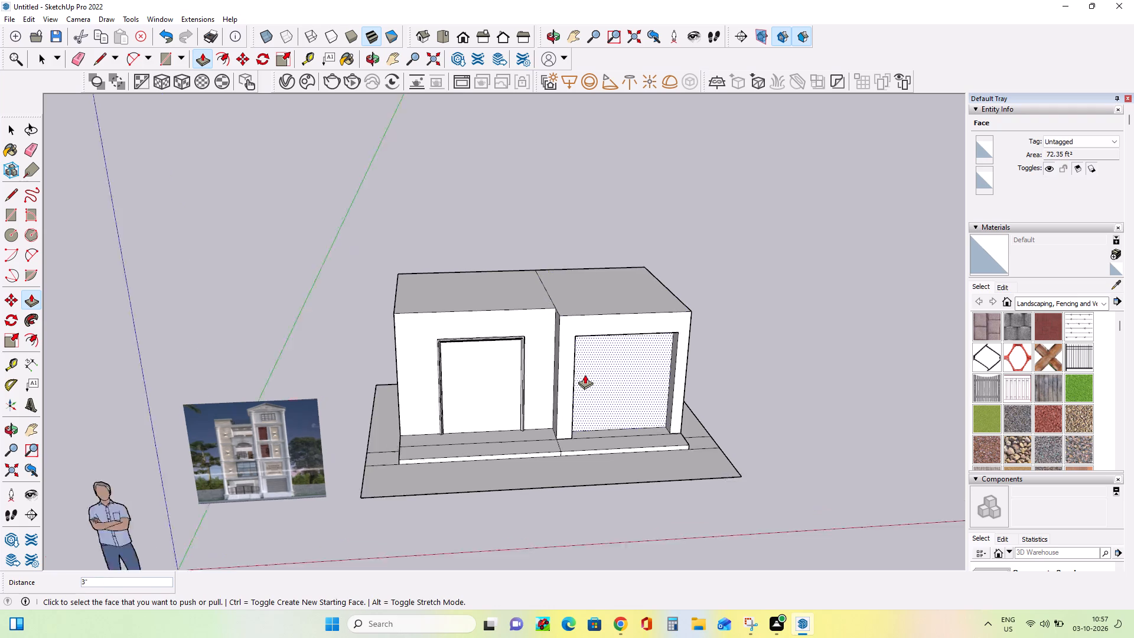
{"action": "scroll", "coordinate": [585, 375], "scroll_direction": "up", "scroll_amount": 5}
{"action": "middle_click_drag", "start_coordinate": [585, 429], "coordinate": [588, 411]}
{"action": "middle_click", "coordinate": [588, 411]}
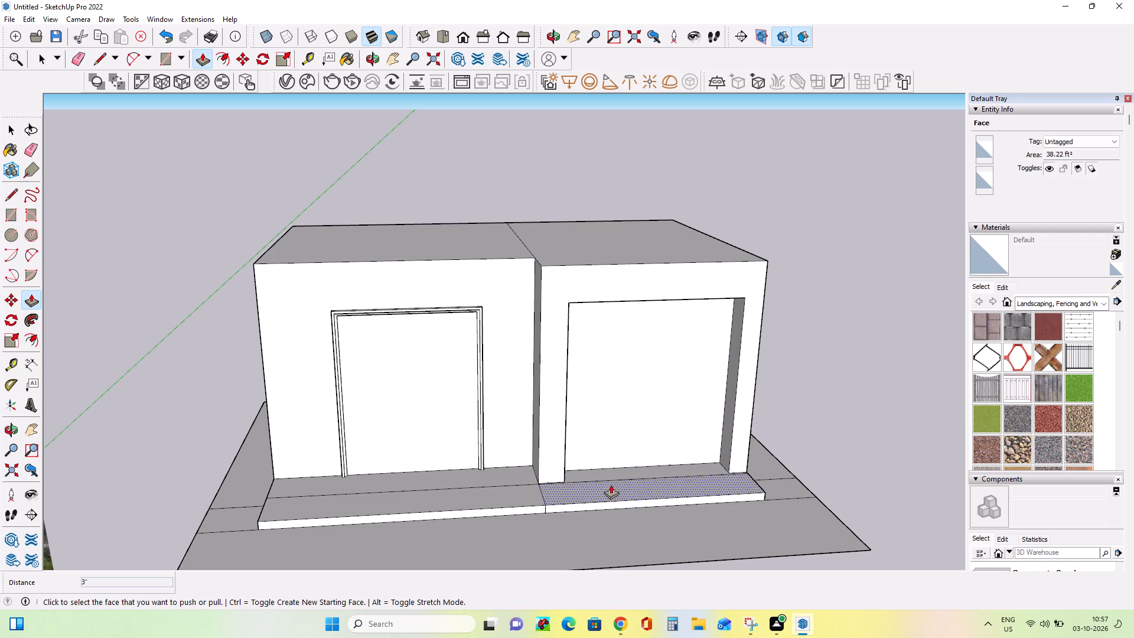
{"action": "scroll", "coordinate": [607, 479], "scroll_direction": "up", "scroll_amount": 6}
{"action": "left_click", "coordinate": [605, 470]}
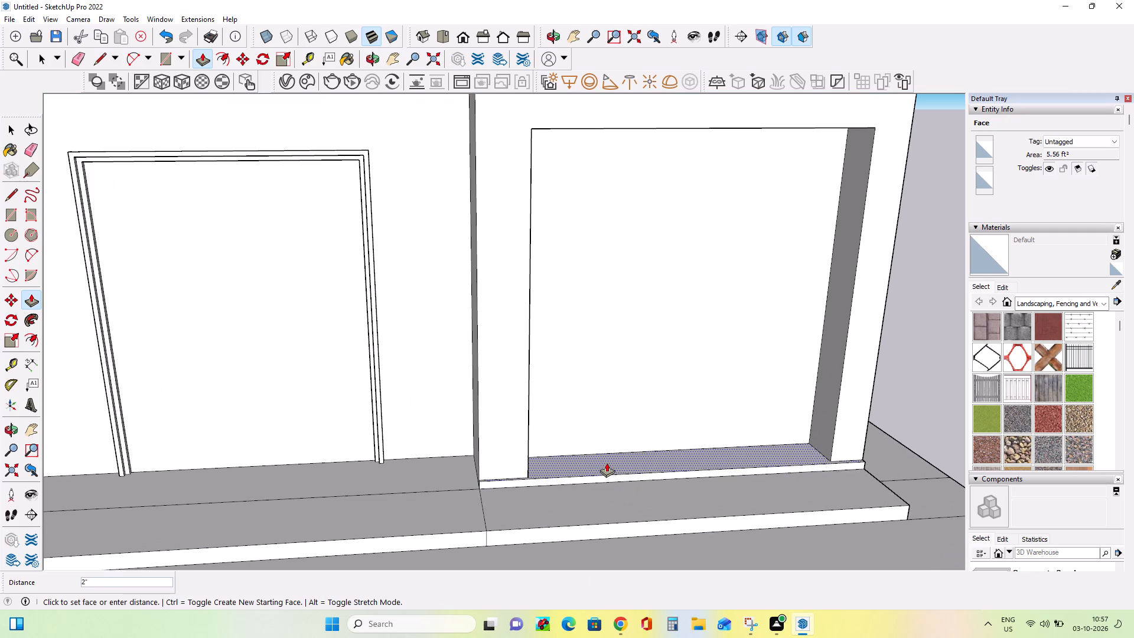
{"action": "left_click", "coordinate": [607, 459]}
{"action": "left_click", "coordinate": [401, 474]}
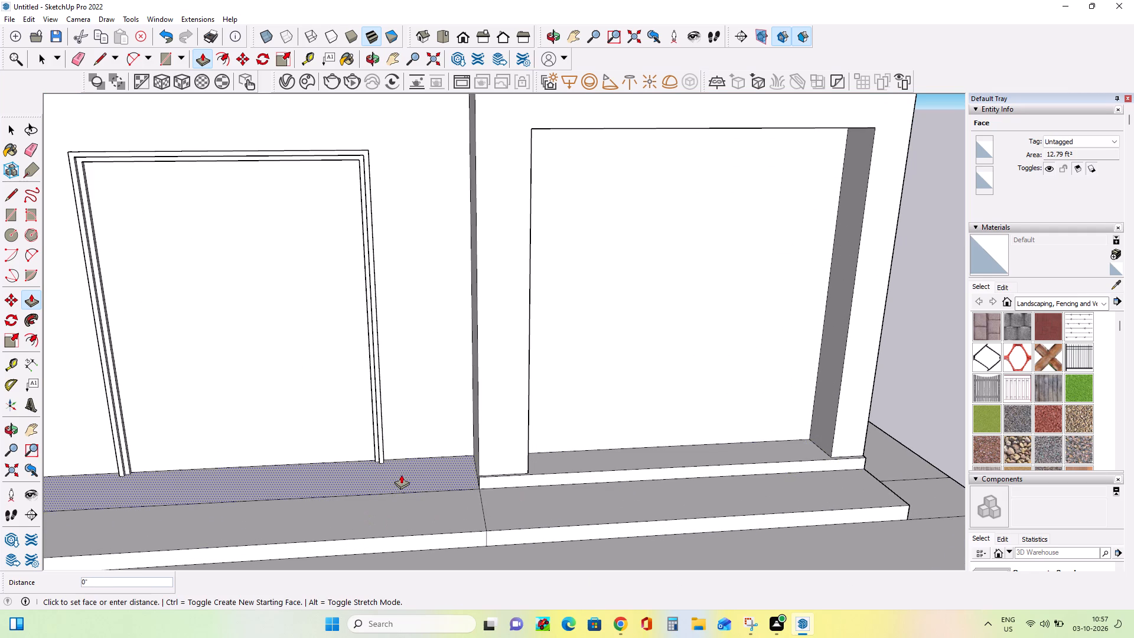
{"action": "left_click", "coordinate": [558, 459]}
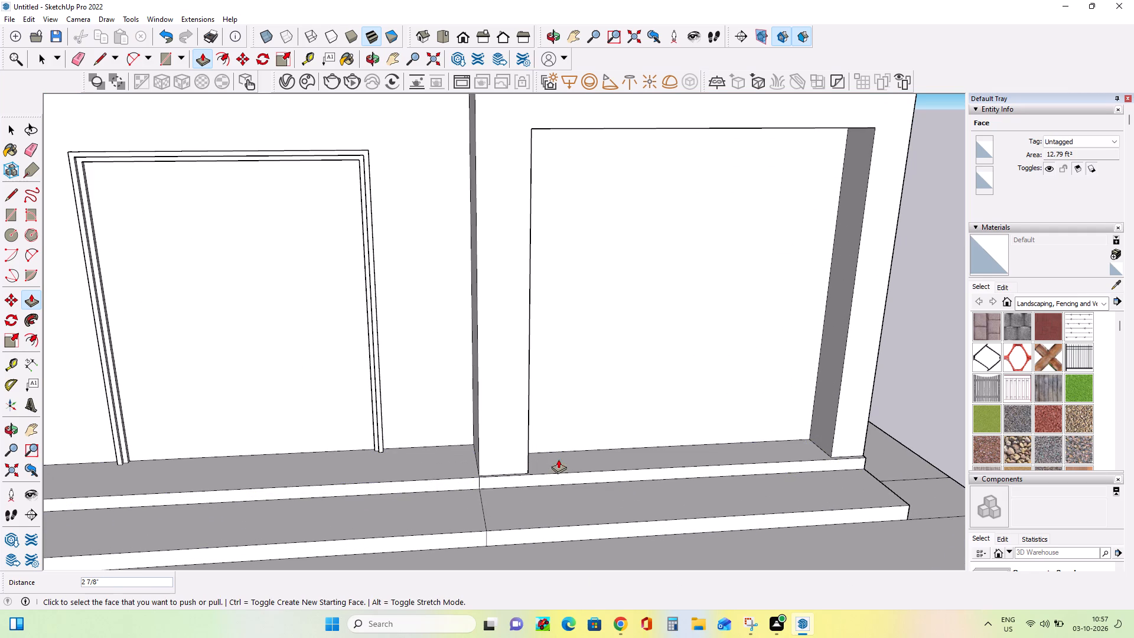
{"action": "left_click", "coordinate": [584, 515]}
{"action": "left_click", "coordinate": [606, 460]}
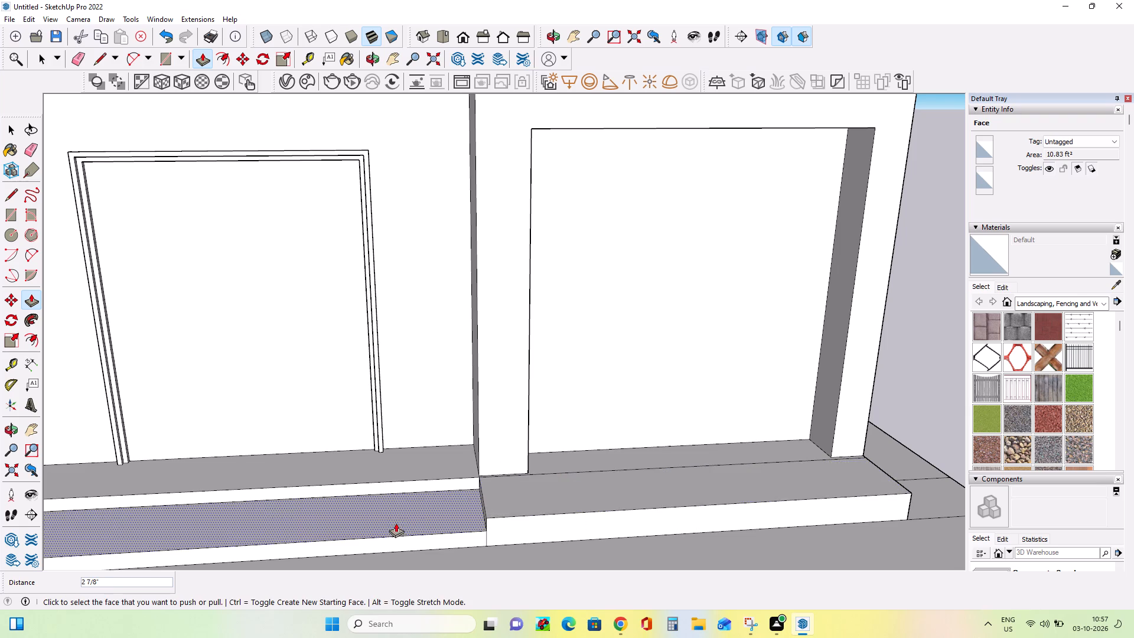
{"action": "left_click", "coordinate": [397, 519]}
{"action": "left_click", "coordinate": [548, 488]}
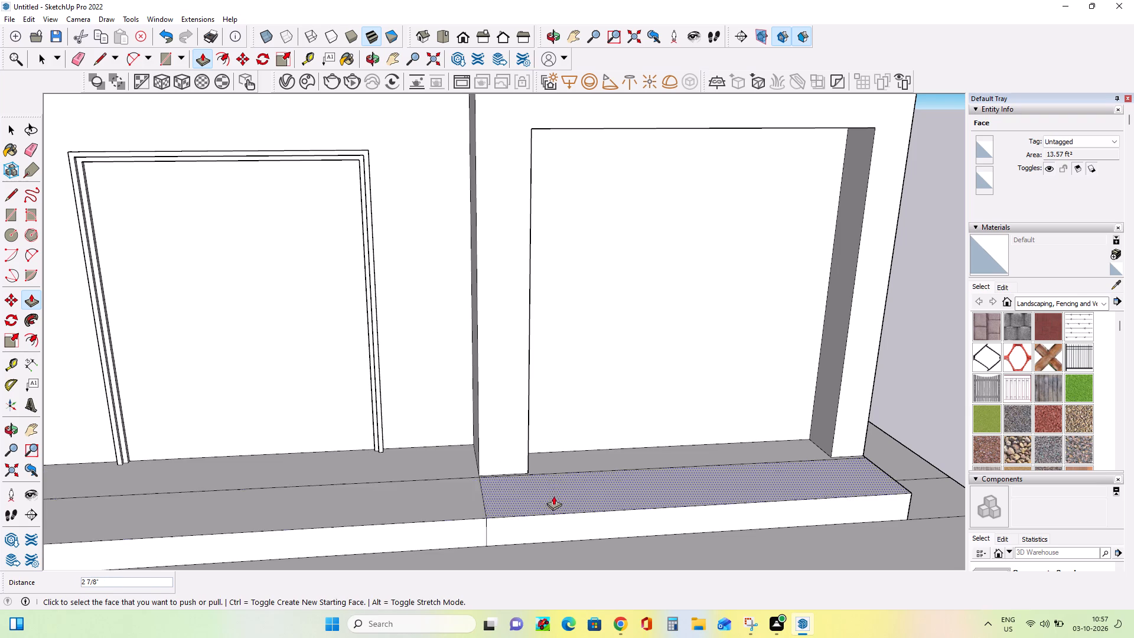
Raise all four platform strips, inner and front on both the left and right sides, by another 3/4".
{"action": "scroll", "coordinate": [568, 511], "scroll_direction": "down", "scroll_amount": 8}
{"action": "middle_click_drag", "start_coordinate": [568, 511], "coordinate": [568, 462]}
{"action": "middle_click_drag", "start_coordinate": [568, 458], "coordinate": [569, 451]}
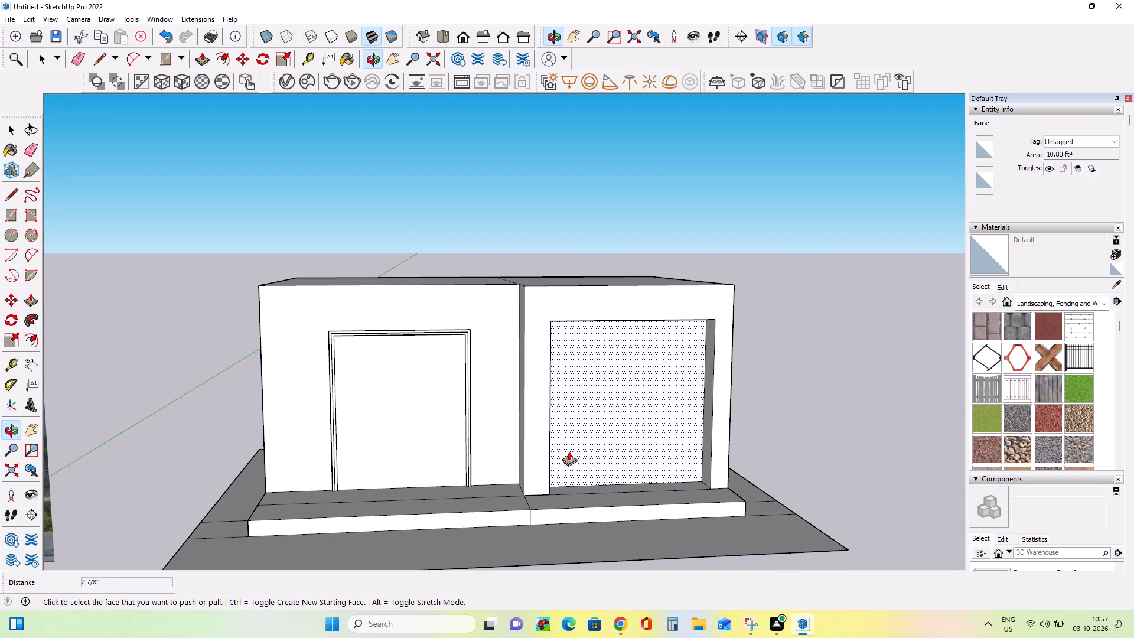
{"action": "scroll", "coordinate": [571, 471], "scroll_direction": "down", "scroll_amount": 3}
{"action": "middle_click_drag", "start_coordinate": [572, 473], "coordinate": [584, 526]}
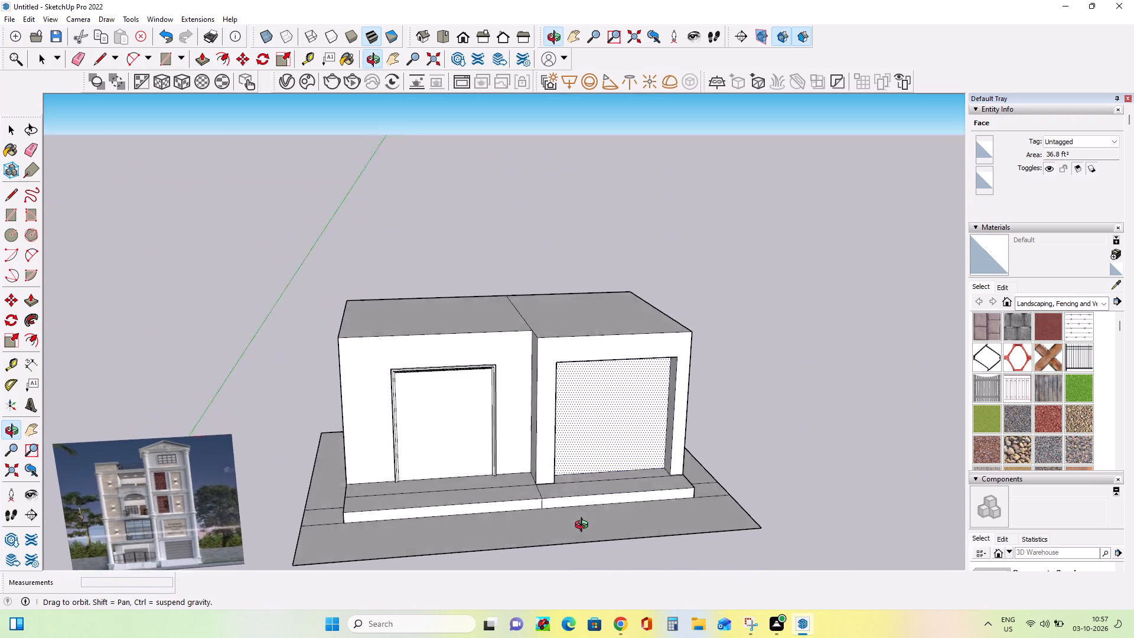
{"action": "middle_click_drag", "start_coordinate": [584, 526], "coordinate": [585, 533]}
{"action": "scroll", "coordinate": [527, 474], "scroll_direction": "up", "scroll_amount": 7}
{"action": "left_click", "coordinate": [527, 474]}
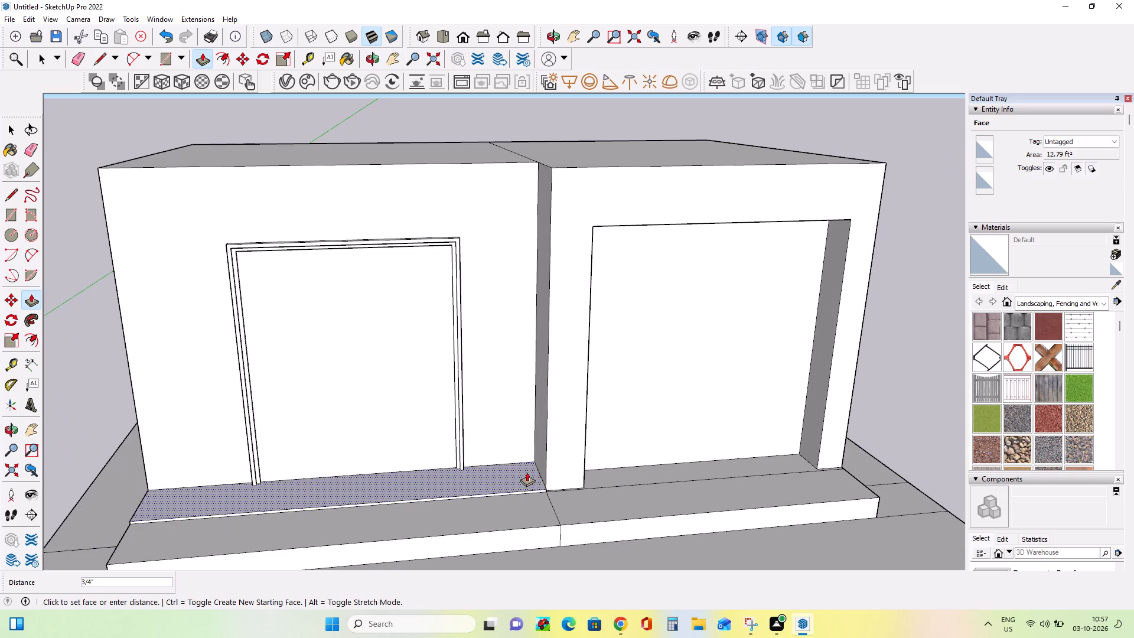
{"action": "left_click", "coordinate": [527, 472]}
{"action": "left_click", "coordinate": [601, 476]}
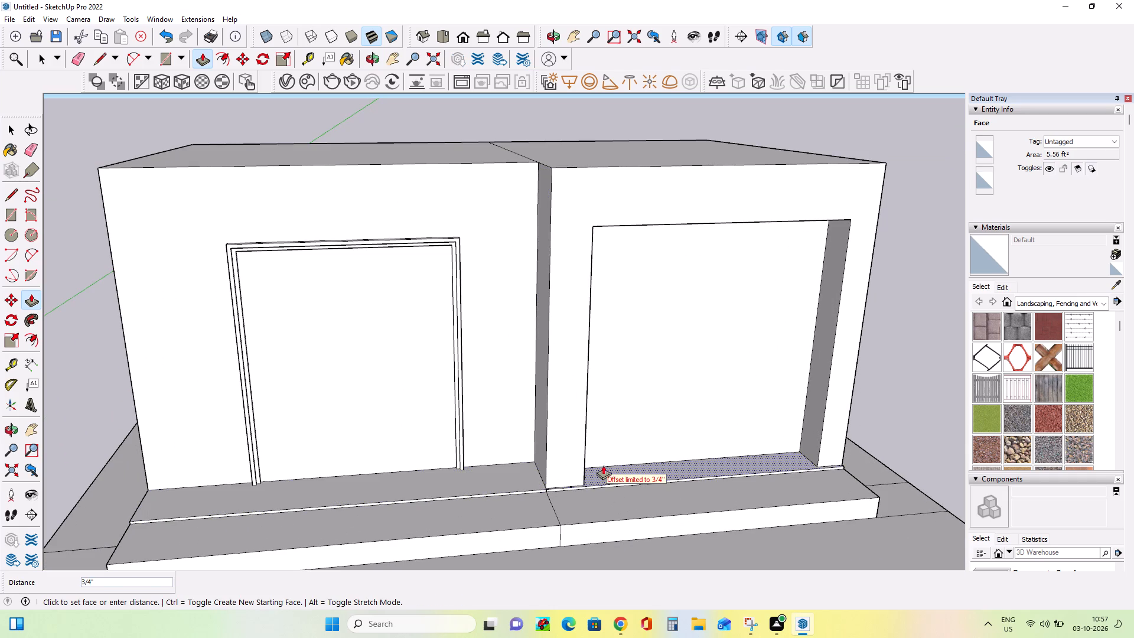
{"action": "left_click", "coordinate": [606, 463]}
{"action": "left_click", "coordinate": [573, 520]}
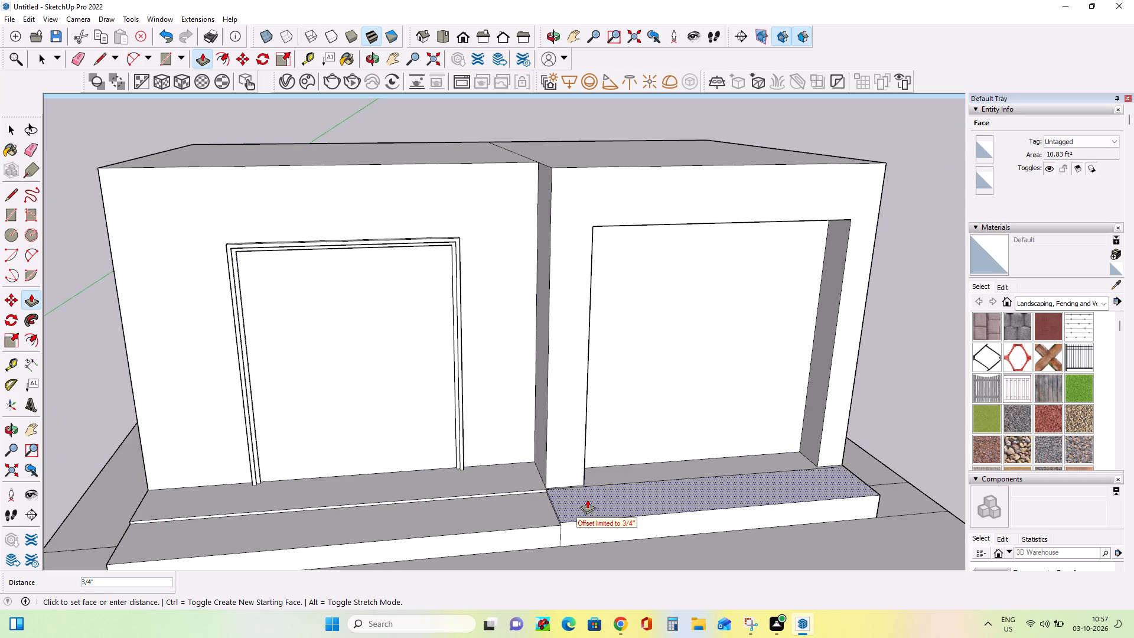
{"action": "left_click", "coordinate": [619, 474]}
{"action": "left_click", "coordinate": [536, 514]}
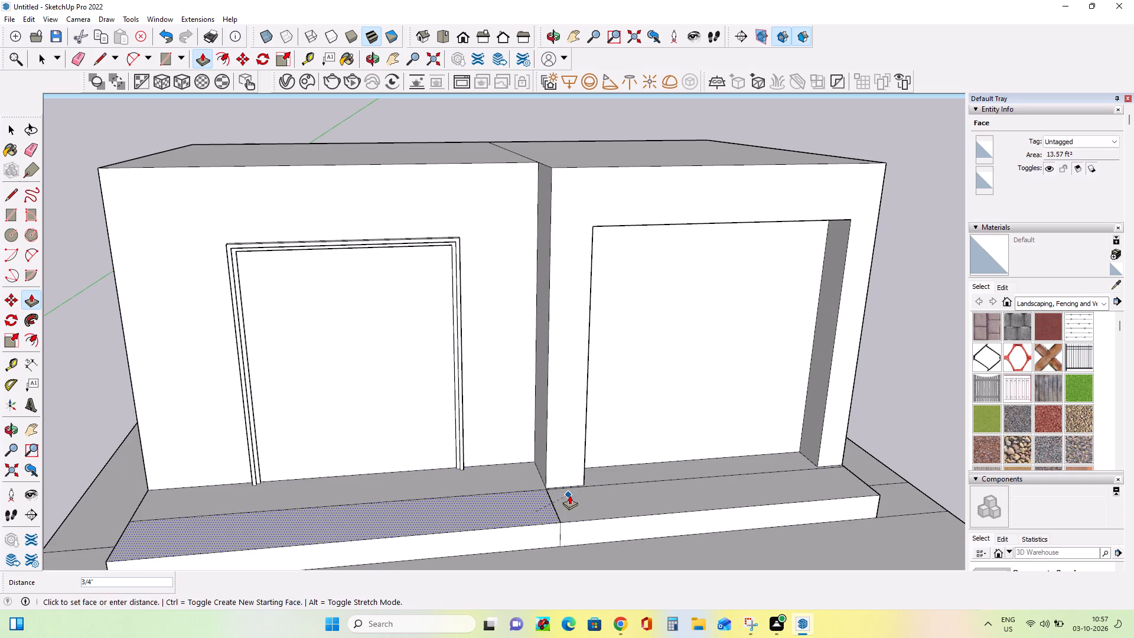
{"action": "left_click", "coordinate": [569, 495]}
Compare the ground-floor block and its raised platform with the building in the reference image.
{"action": "scroll", "coordinate": [520, 539], "scroll_direction": "down", "scroll_amount": 6}
{"action": "middle_click_drag", "start_coordinate": [524, 554], "coordinate": [518, 529]}
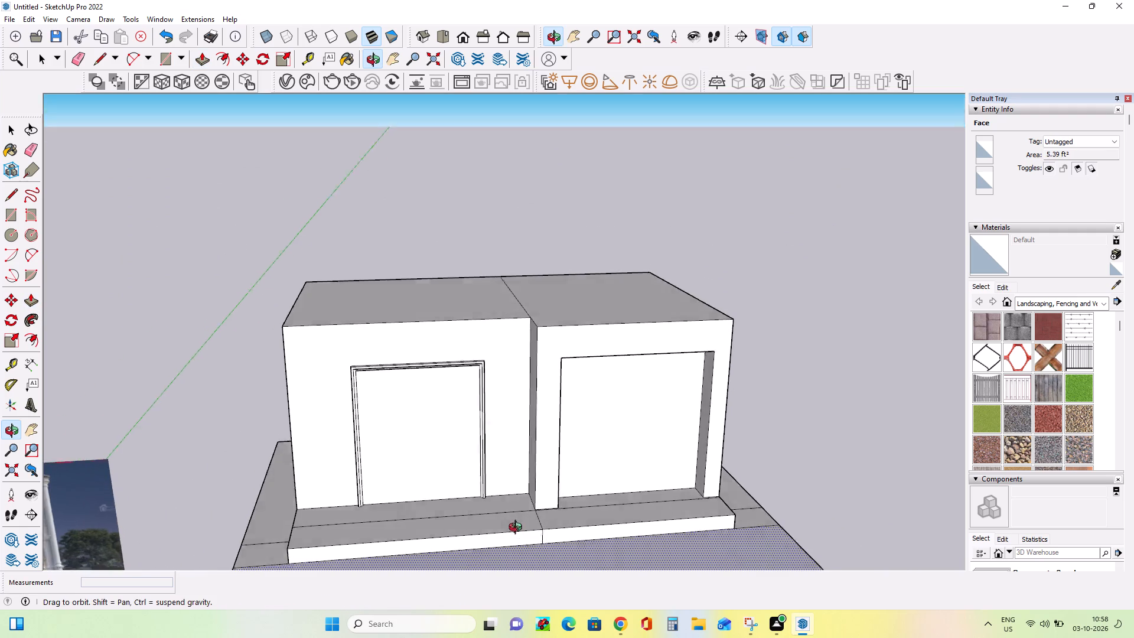
{"action": "middle_click_drag", "start_coordinate": [518, 529], "coordinate": [518, 493]}
{"action": "scroll", "coordinate": [518, 493], "scroll_direction": "down", "scroll_amount": 1}
{"action": "scroll", "coordinate": [533, 551], "scroll_direction": "down", "scroll_amount": 7}
{"action": "middle_click_drag", "start_coordinate": [535, 543], "coordinate": [540, 507]}
{"action": "scroll", "coordinate": [536, 539], "scroll_direction": "up", "scroll_amount": 1}
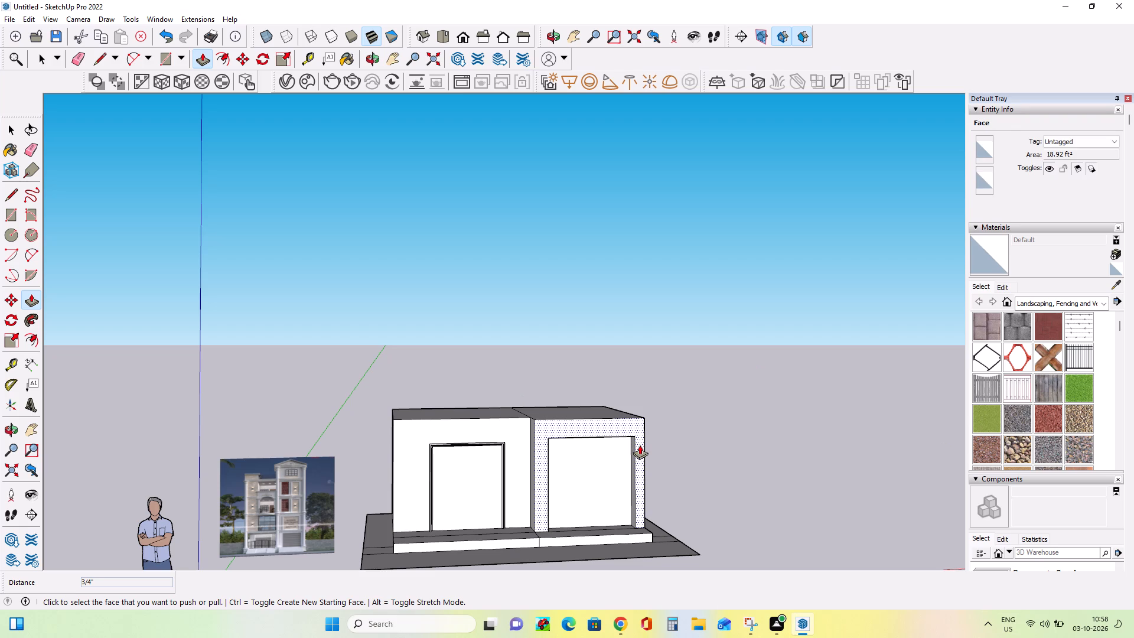
{"action": "scroll", "coordinate": [294, 542], "scroll_direction": "up", "scroll_amount": 1}
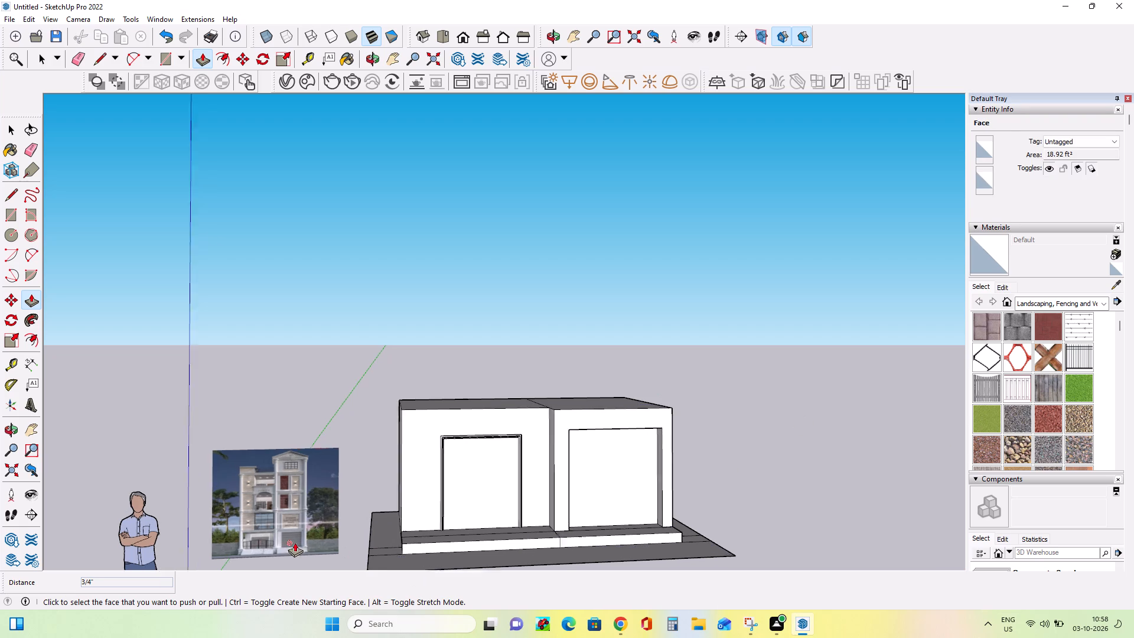
{"action": "scroll", "coordinate": [295, 542], "scroll_direction": "up", "scroll_amount": 9}
{"action": "scroll", "coordinate": [296, 542], "scroll_direction": "down", "scroll_amount": 4}
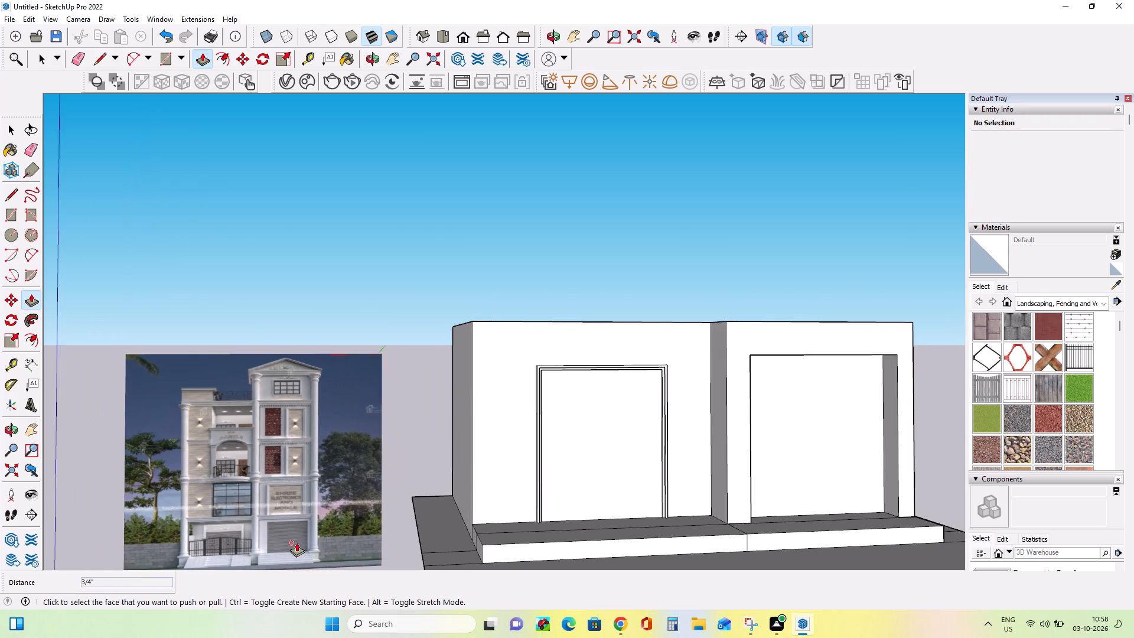
{"action": "scroll", "coordinate": [296, 542], "scroll_direction": "down", "scroll_amount": 8}
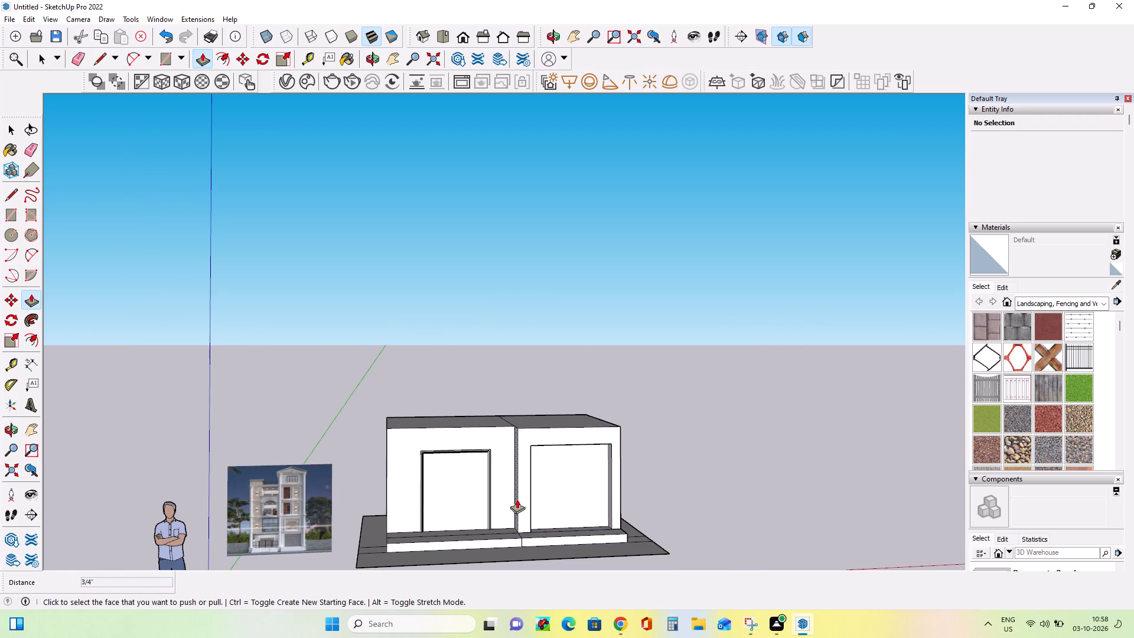
{"action": "scroll", "coordinate": [517, 499], "scroll_direction": "up", "scroll_amount": 4}
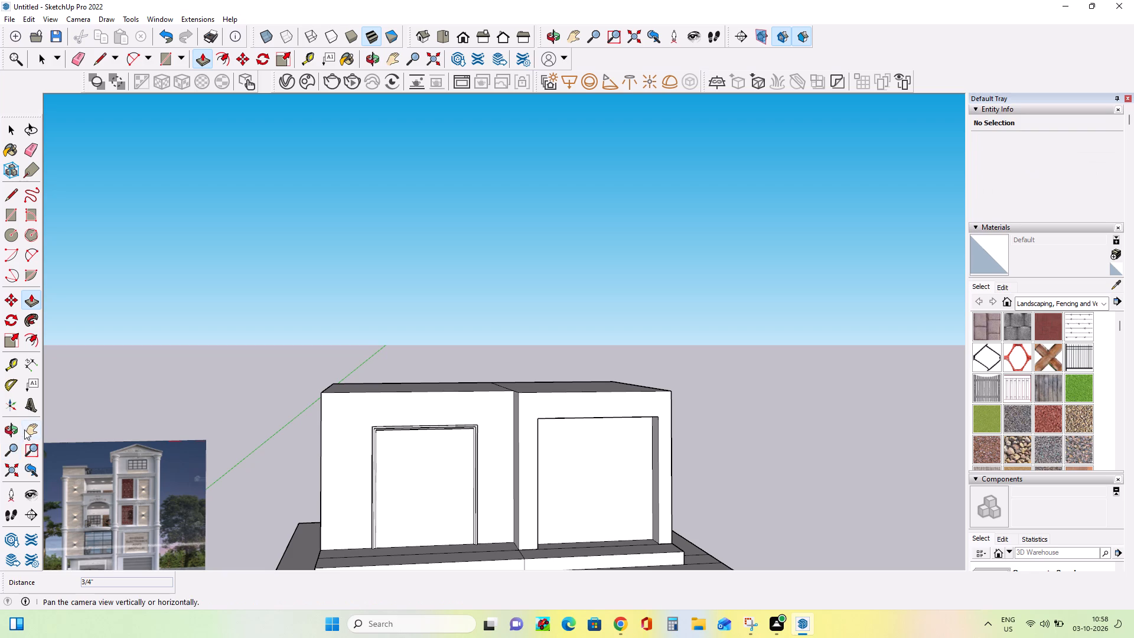
{"action": "left_click", "coordinate": [33, 432]}
{"action": "left_click_drag", "start_coordinate": [487, 468], "coordinate": [491, 373]}
{"action": "middle_click_drag", "start_coordinate": [593, 398], "coordinate": [599, 451]}
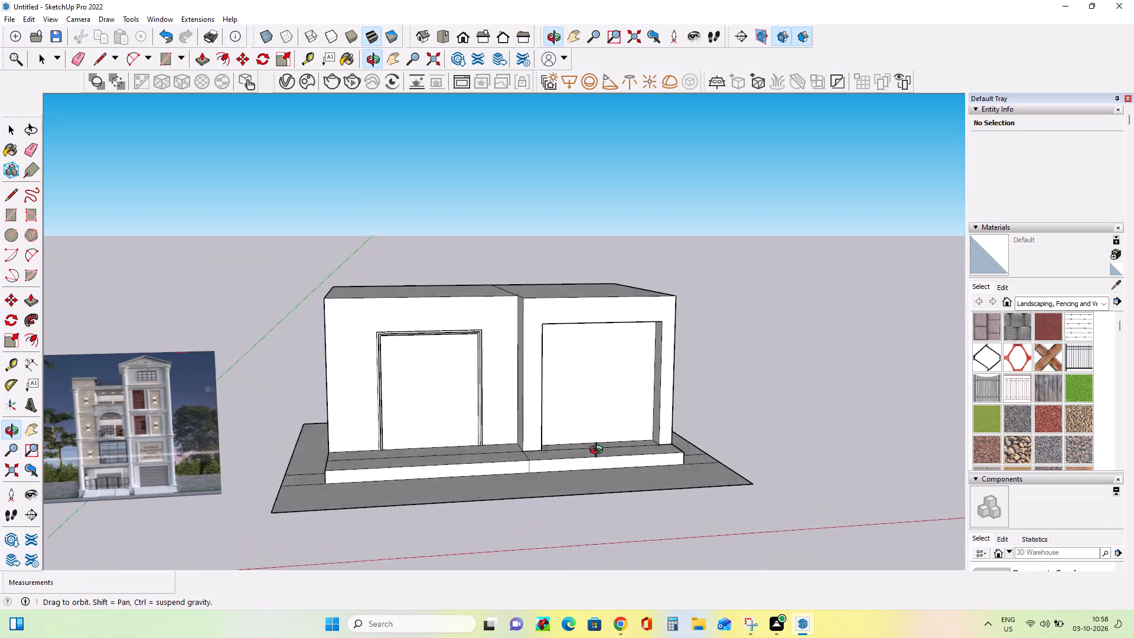
{"action": "middle_click_drag", "start_coordinate": [599, 451], "coordinate": [600, 461]}
{"action": "scroll", "coordinate": [360, 495], "scroll_direction": "up", "scroll_amount": 3}
{"action": "scroll", "coordinate": [360, 495], "scroll_direction": "down", "scroll_amount": 3}
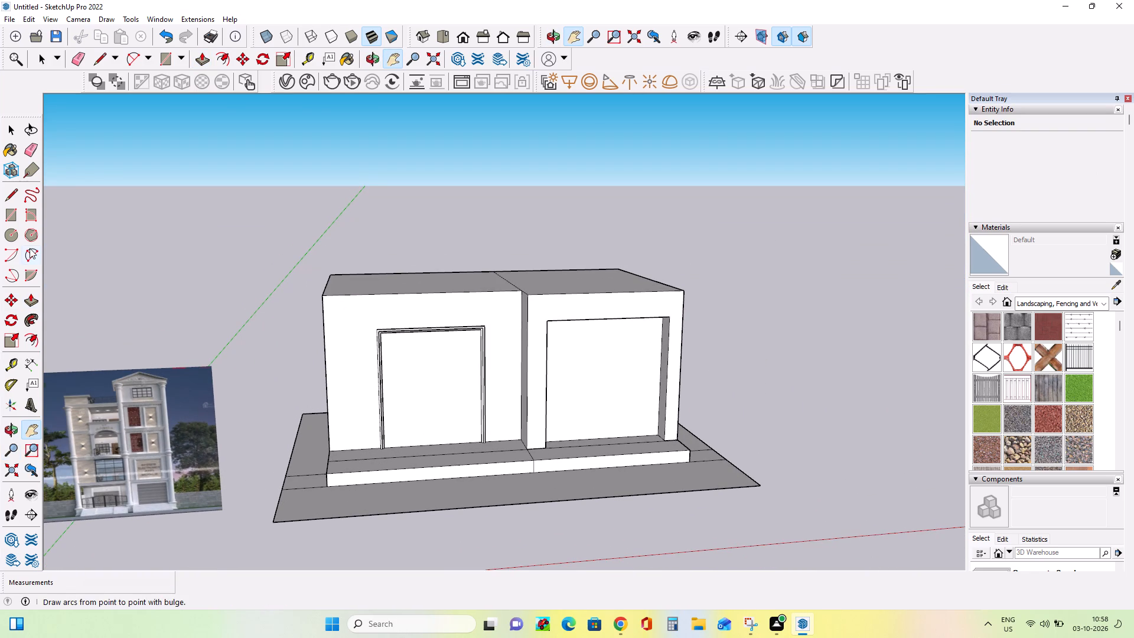
Raise all four platform strips, inner and front on both the left and right sides, by another 2 3/4".
{"action": "left_click", "coordinate": [30, 298]}
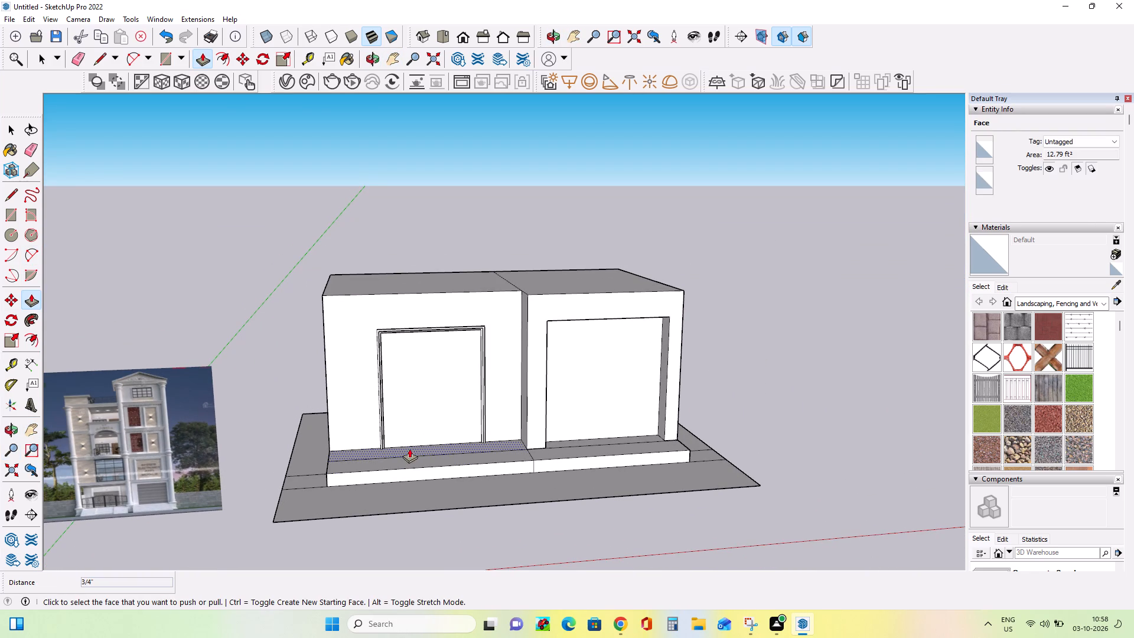
{"action": "left_click", "coordinate": [410, 448]}
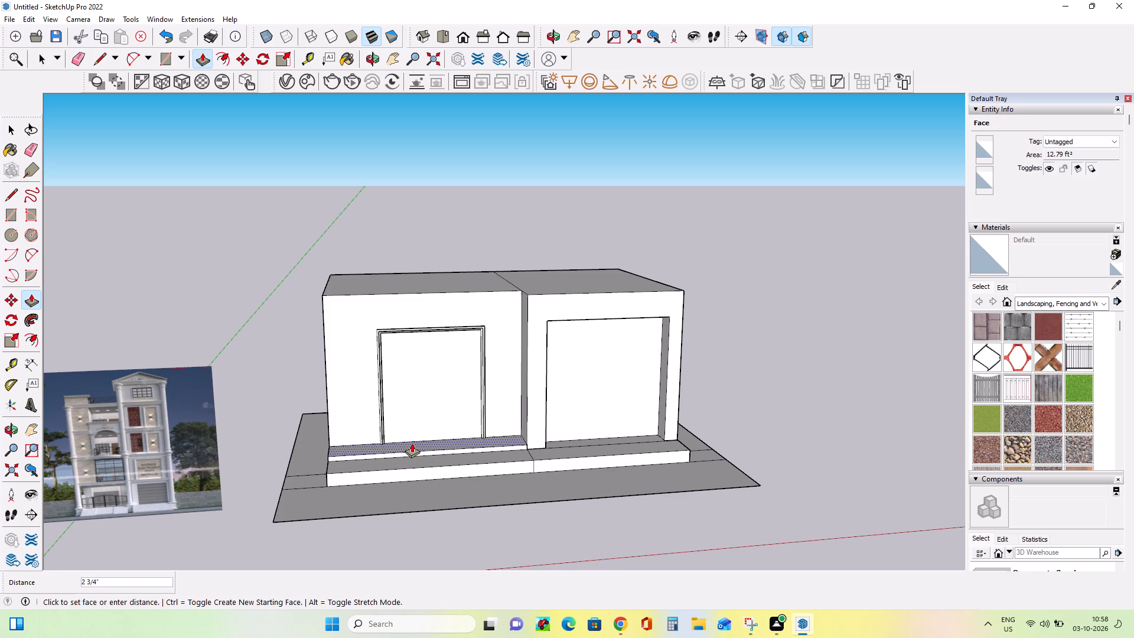
{"action": "left_click", "coordinate": [412, 443]}
{"action": "left_click", "coordinate": [414, 458]}
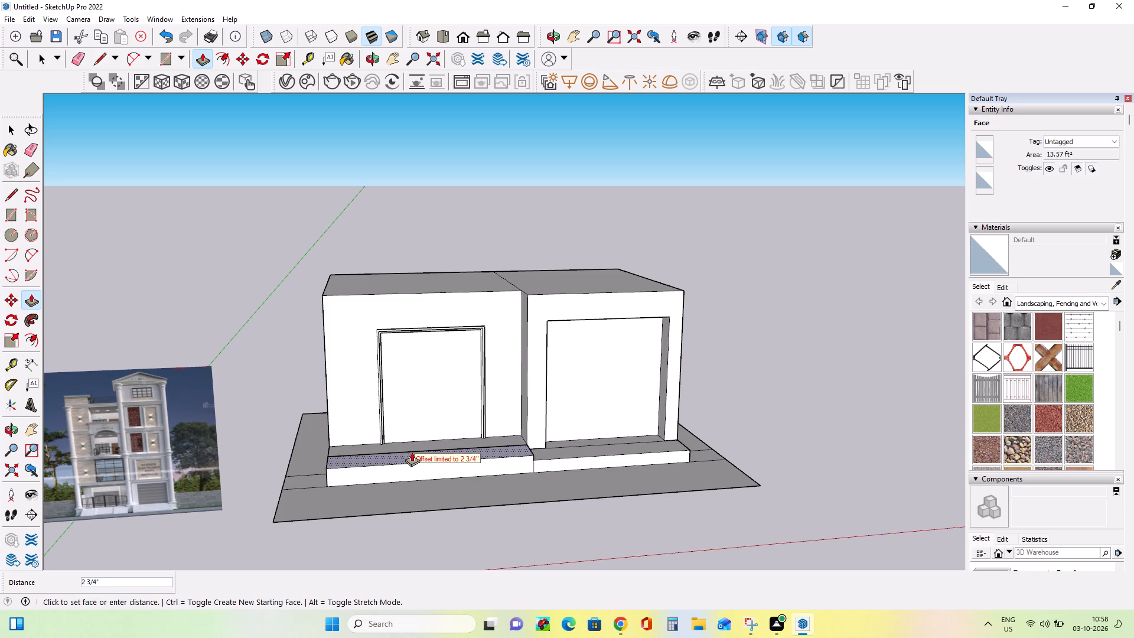
{"action": "left_click", "coordinate": [412, 452]}
{"action": "scroll", "coordinate": [578, 435], "scroll_direction": "up", "scroll_amount": 6}
{"action": "middle_click_drag", "start_coordinate": [578, 434], "coordinate": [584, 457]}
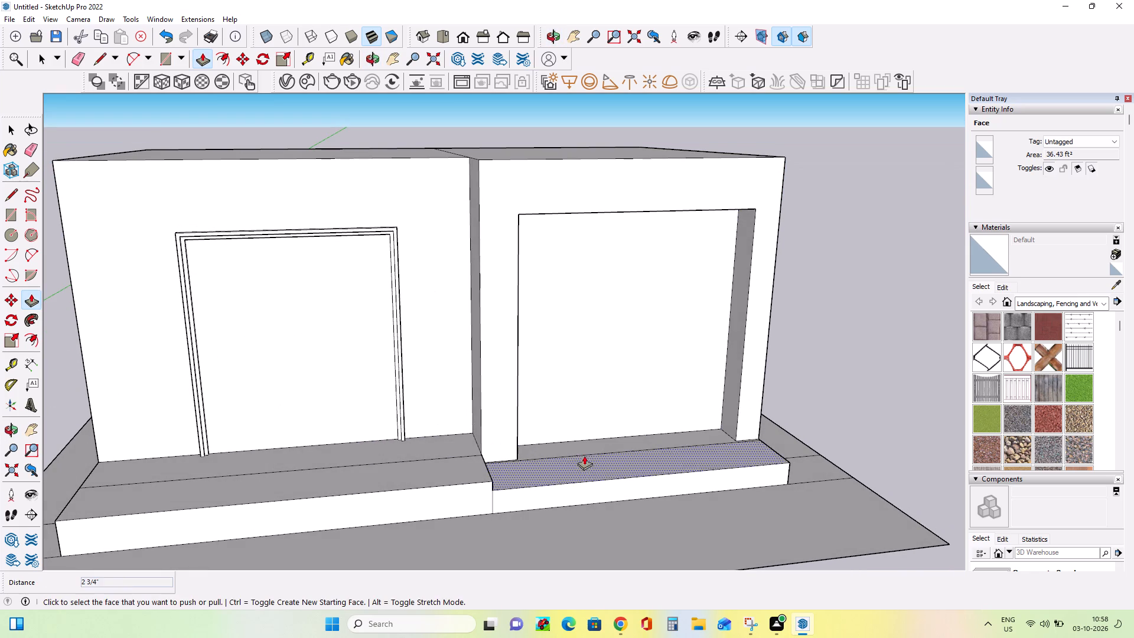
{"action": "left_click", "coordinate": [580, 445]}
{"action": "left_click", "coordinate": [454, 444]}
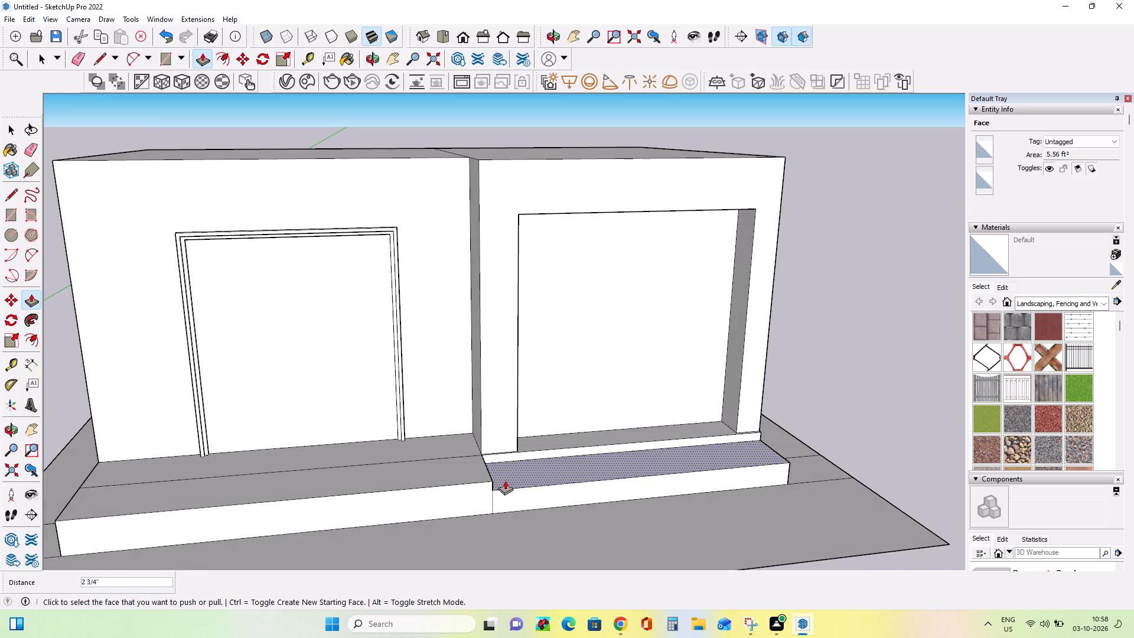
{"action": "left_click", "coordinate": [506, 479]}
{"action": "left_click", "coordinate": [465, 470]}
Move the reference image 11' 11 3/8" by its lower right corner to the platform's front, near the seam between the two sides.
{"action": "middle_click_drag", "start_coordinate": [532, 510], "coordinate": [526, 476]}
{"action": "scroll", "coordinate": [526, 476], "scroll_direction": "down", "scroll_amount": 4}
{"action": "middle_click_drag", "start_coordinate": [592, 487], "coordinate": [593, 532]}
{"action": "scroll", "coordinate": [590, 528], "scroll_direction": "down", "scroll_amount": 6}
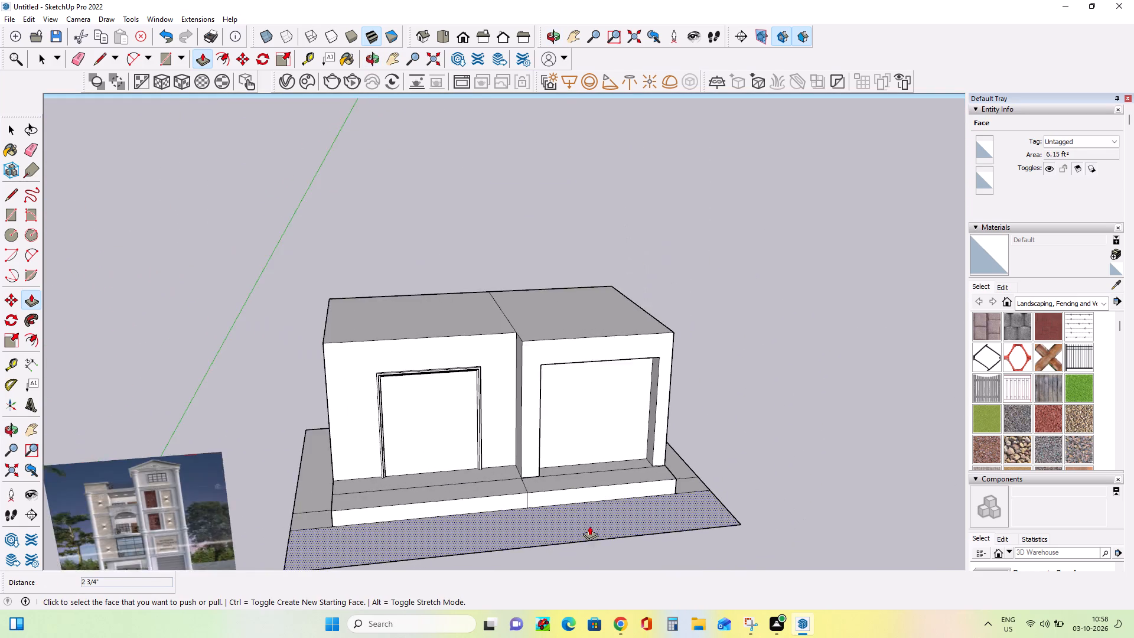
{"action": "scroll", "coordinate": [589, 526], "scroll_direction": "down", "scroll_amount": 2}
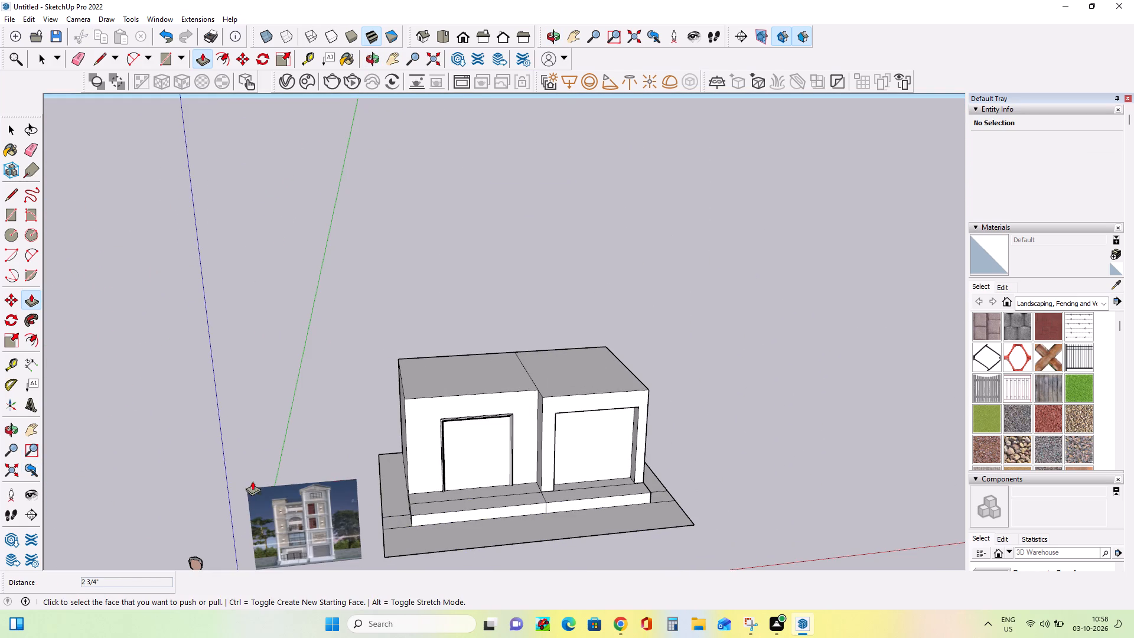
{"action": "left_click", "coordinate": [14, 132]}
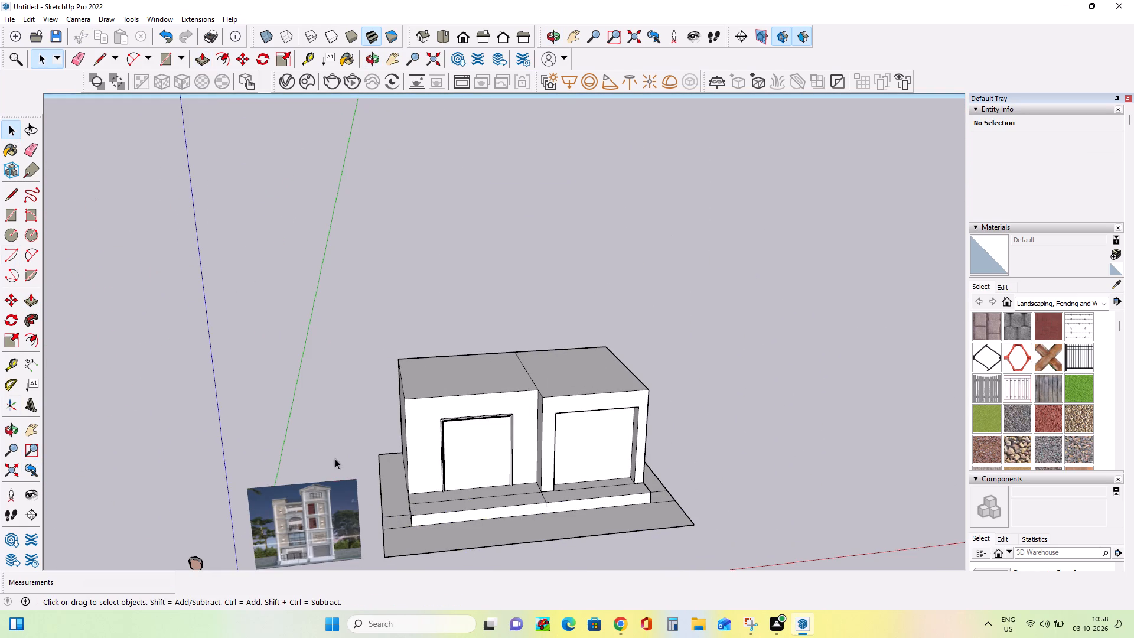
{"action": "left_click", "coordinate": [329, 519]}
{"action": "left_click_drag", "start_coordinate": [333, 532], "coordinate": [339, 441]}
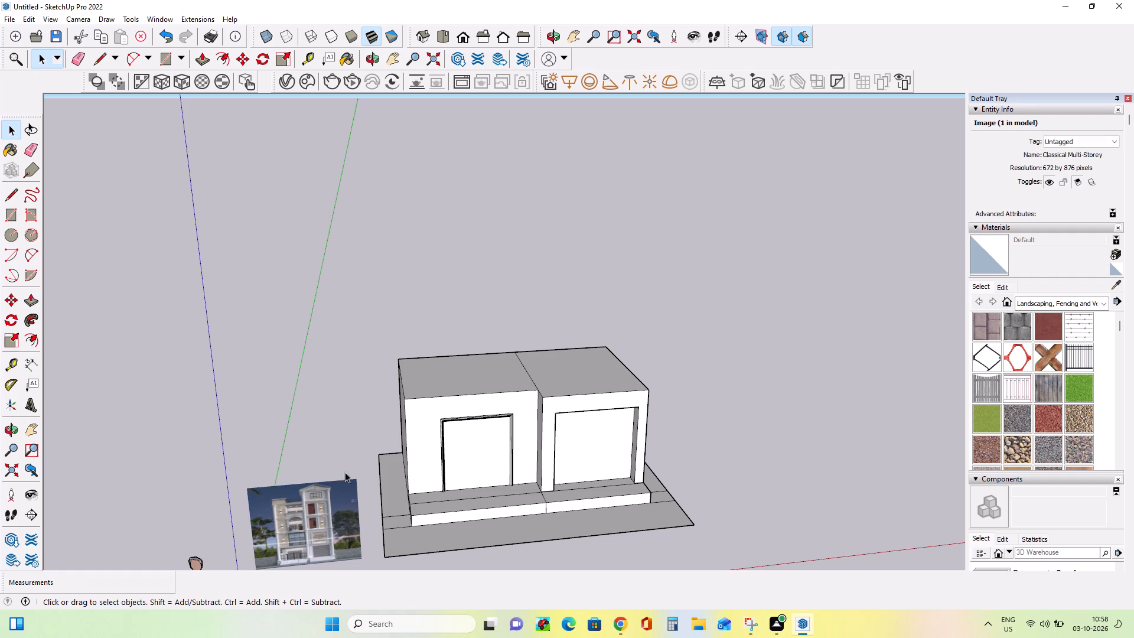
{"action": "left_click", "coordinate": [11, 304]}
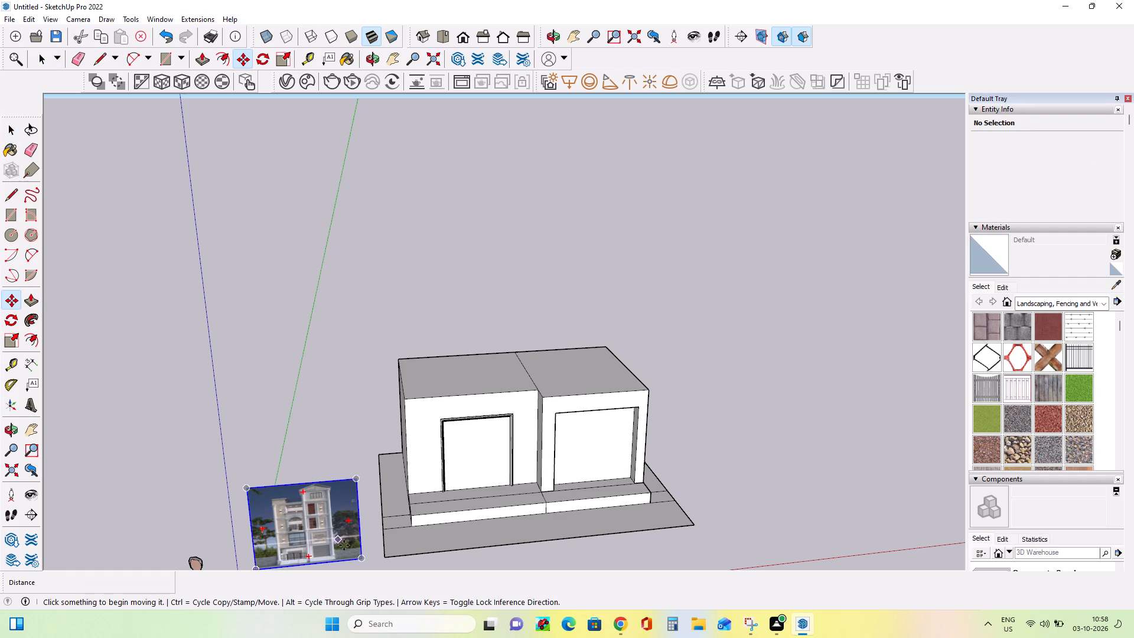
{"action": "left_click", "coordinate": [362, 559]}
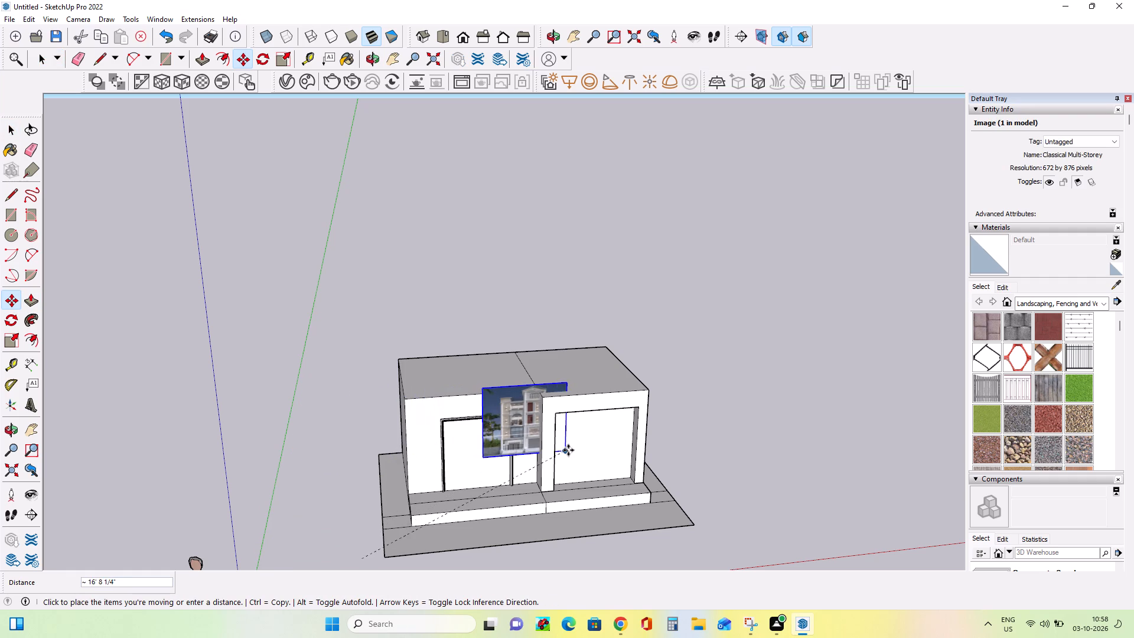
{"action": "left_click", "coordinate": [540, 509]}
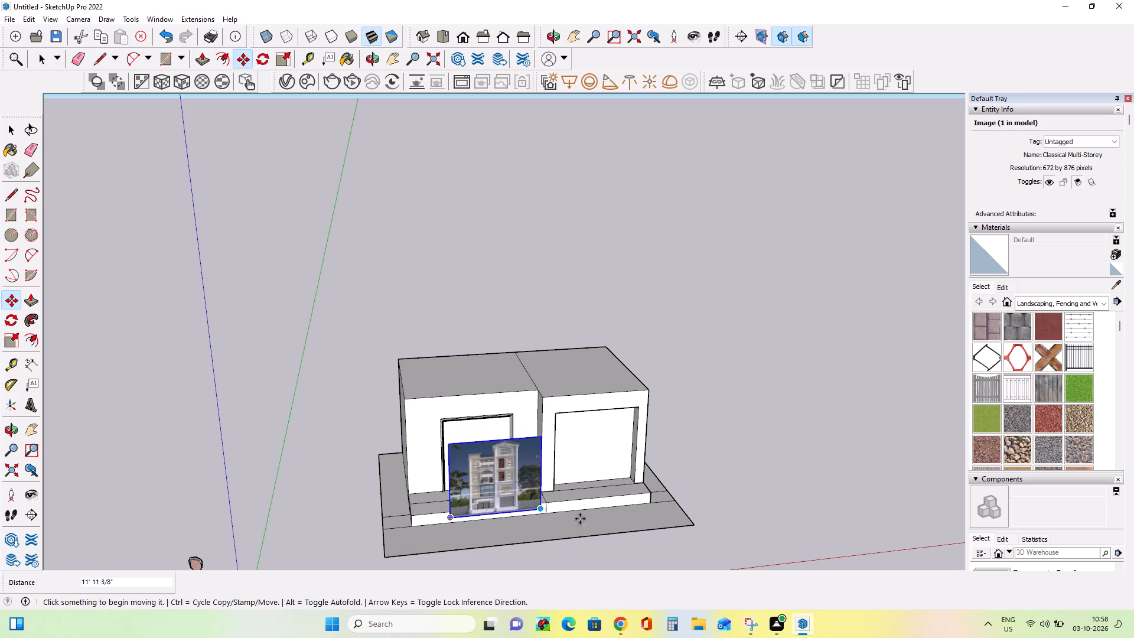
Move the reference image 3' 6 3/4" along the platform toward the right bay, so it stands in front of both bays.
{"action": "middle_click_drag", "start_coordinate": [597, 522], "coordinate": [565, 432]}
{"action": "scroll", "coordinate": [565, 433], "scroll_direction": "up", "scroll_amount": 1}
{"action": "scroll", "coordinate": [542, 498], "scroll_direction": "up", "scroll_amount": 7}
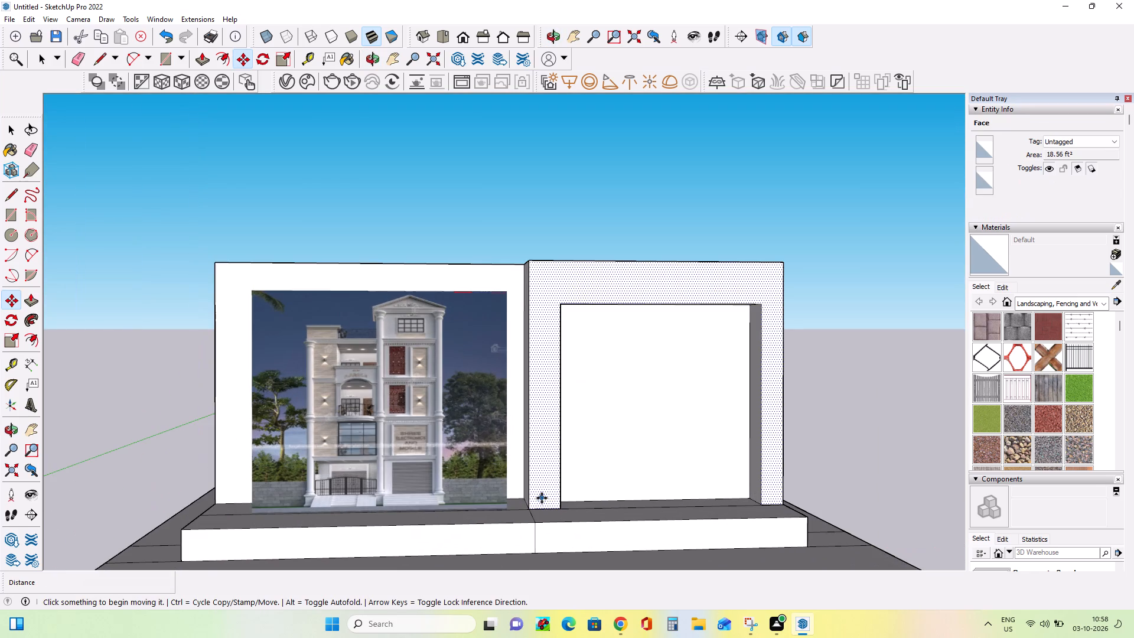
{"action": "middle_click_drag", "start_coordinate": [542, 498], "coordinate": [543, 520]}
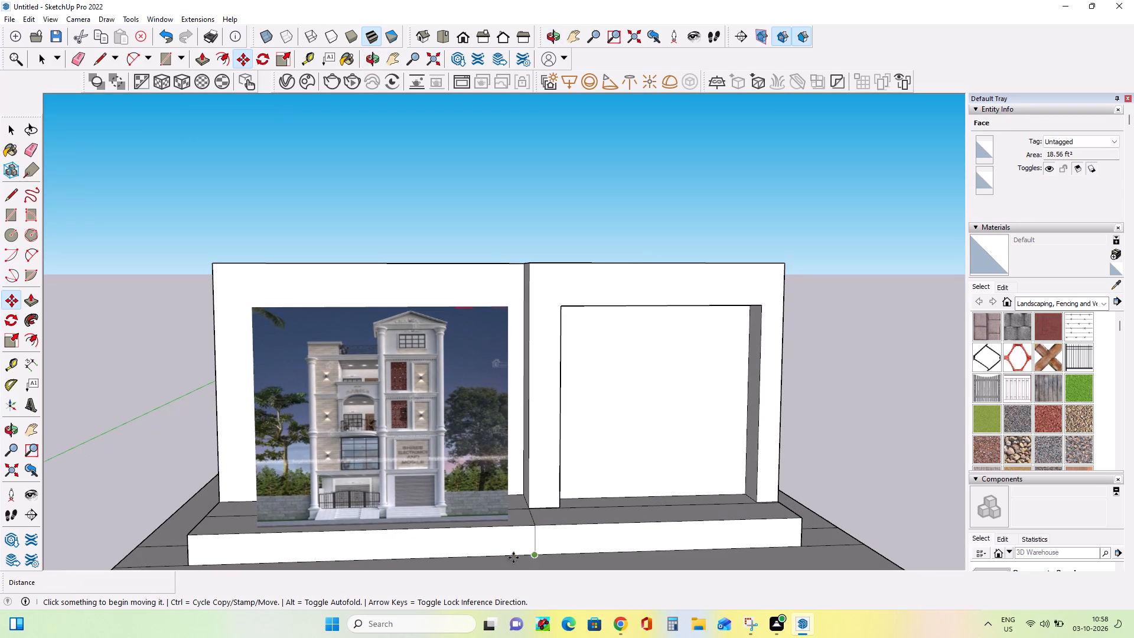
{"action": "scroll", "coordinate": [491, 548], "scroll_direction": "up", "scroll_amount": 3}
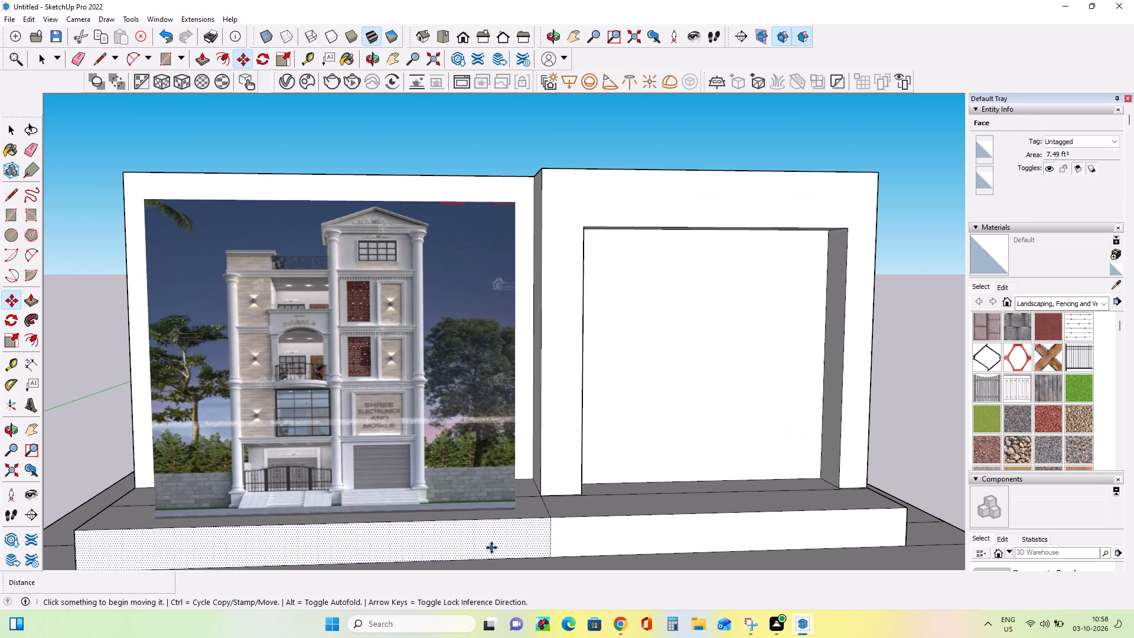
{"action": "left_click", "coordinate": [515, 510]}
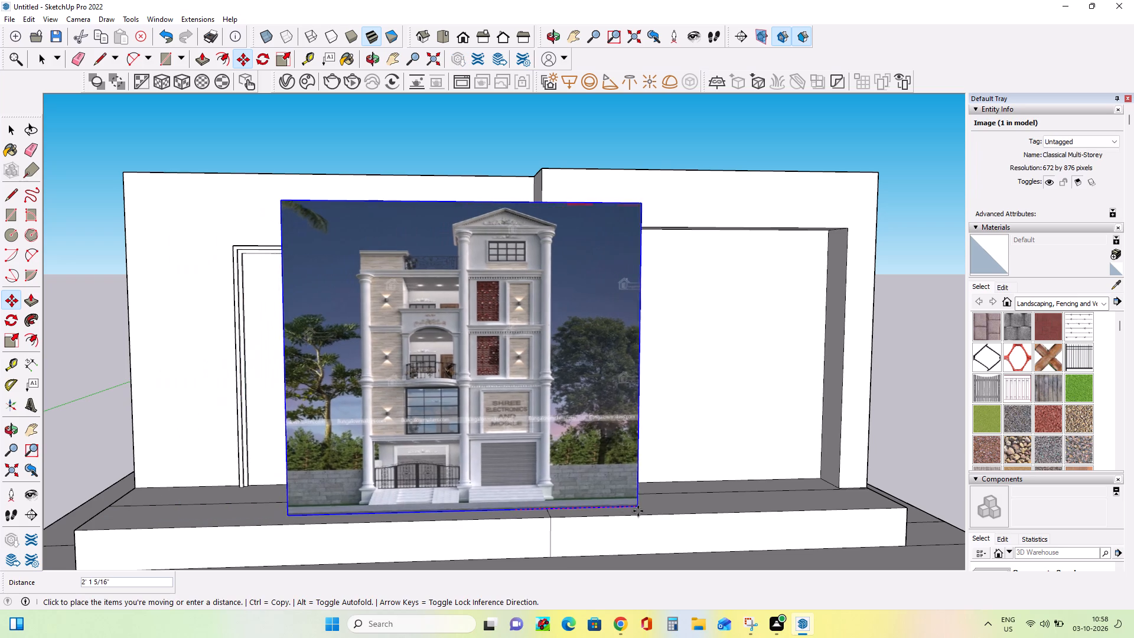
{"action": "left_click", "coordinate": [719, 498]}
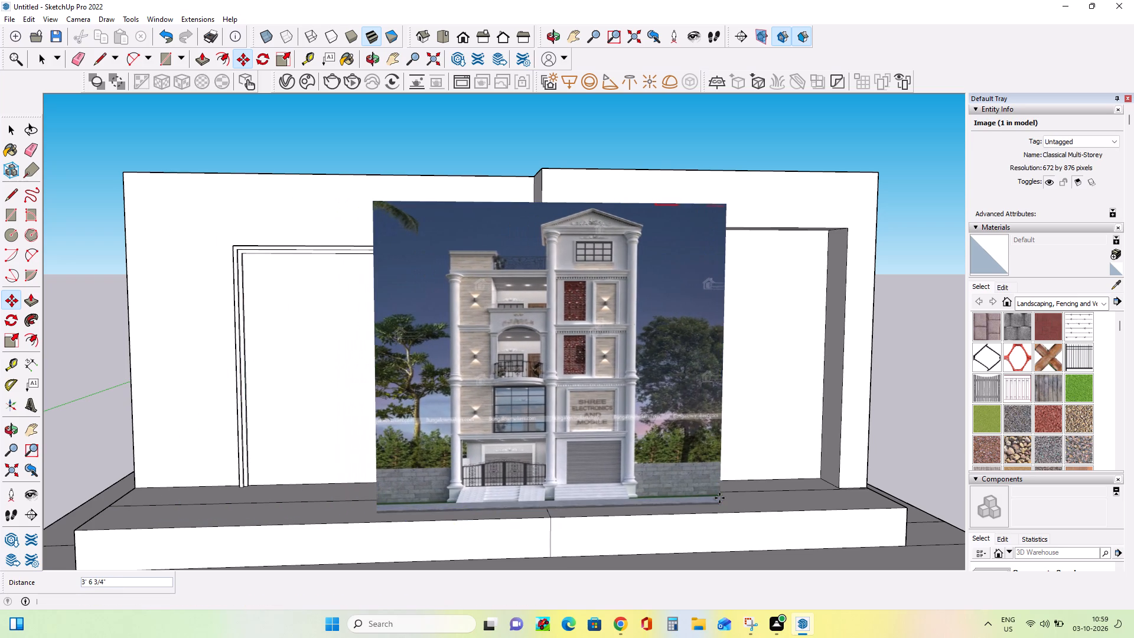
Examine the entrance steps and ground-floor openings in the reference image up close against the modelled platform.
{"action": "left_click", "coordinate": [35, 435]}
{"action": "left_click_drag", "start_coordinate": [387, 443], "coordinate": [255, 425]}
{"action": "scroll", "coordinate": [540, 485], "scroll_direction": "up", "scroll_amount": 1}
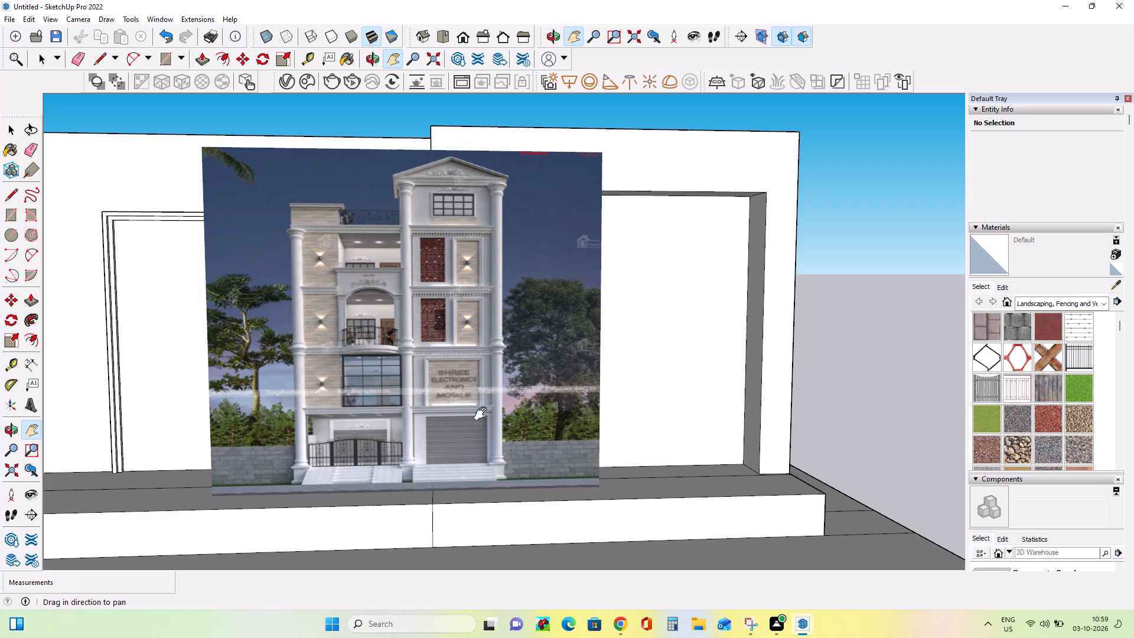
{"action": "scroll", "coordinate": [632, 499], "scroll_direction": "up", "scroll_amount": 2}
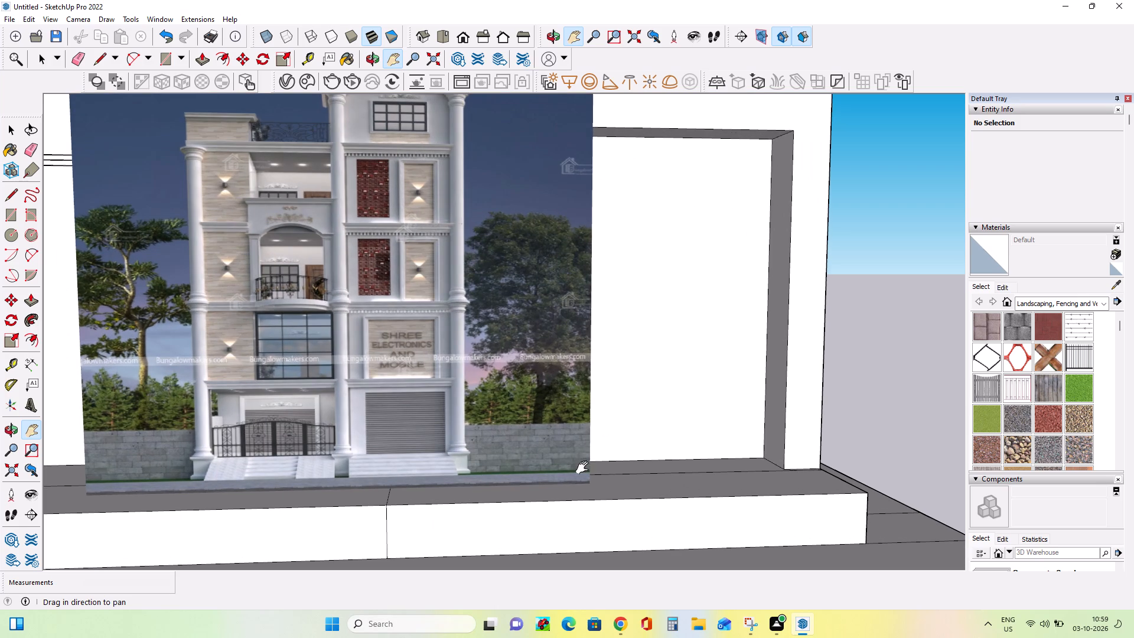
{"action": "middle_click_drag", "start_coordinate": [585, 469], "coordinate": [594, 487]}
{"action": "middle_click_drag", "start_coordinate": [594, 488], "coordinate": [599, 501]}
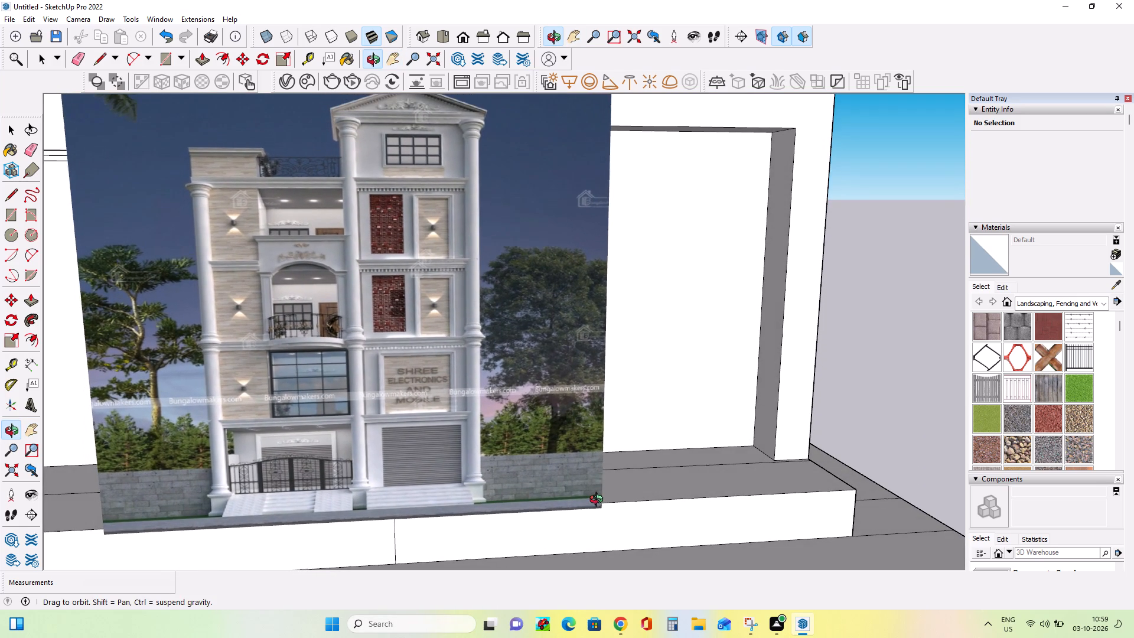
{"action": "middle_click_drag", "start_coordinate": [599, 501], "coordinate": [596, 496]}
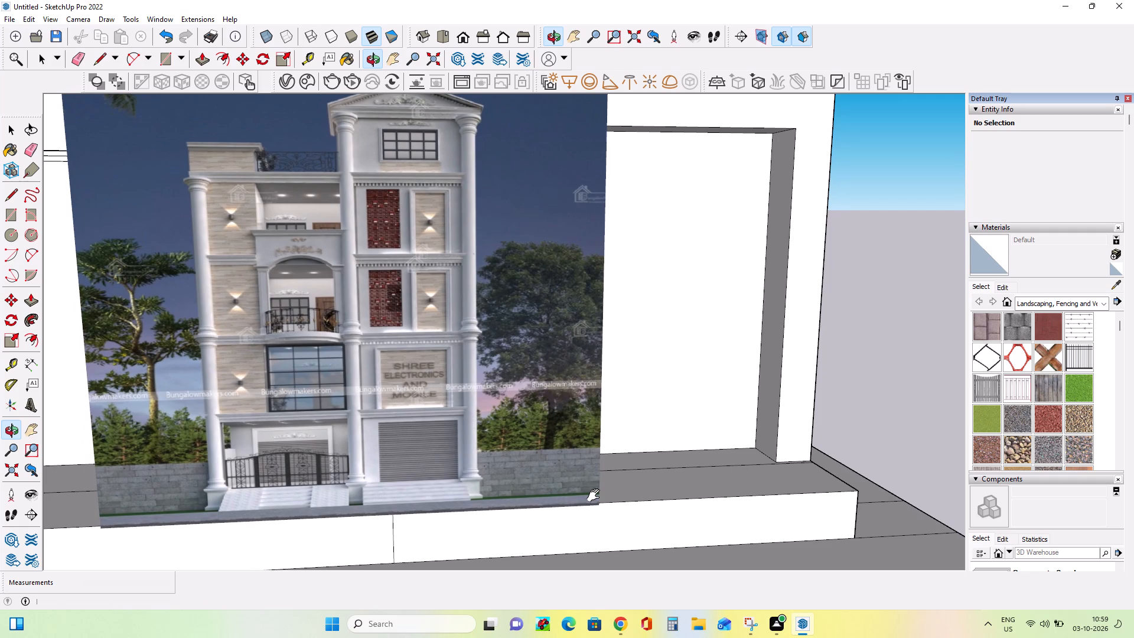
Push the front faces of the platform's right and left sides back by about 4 3/8", keeping them flush.
{"action": "scroll", "coordinate": [472, 484], "scroll_direction": "up", "scroll_amount": 3}
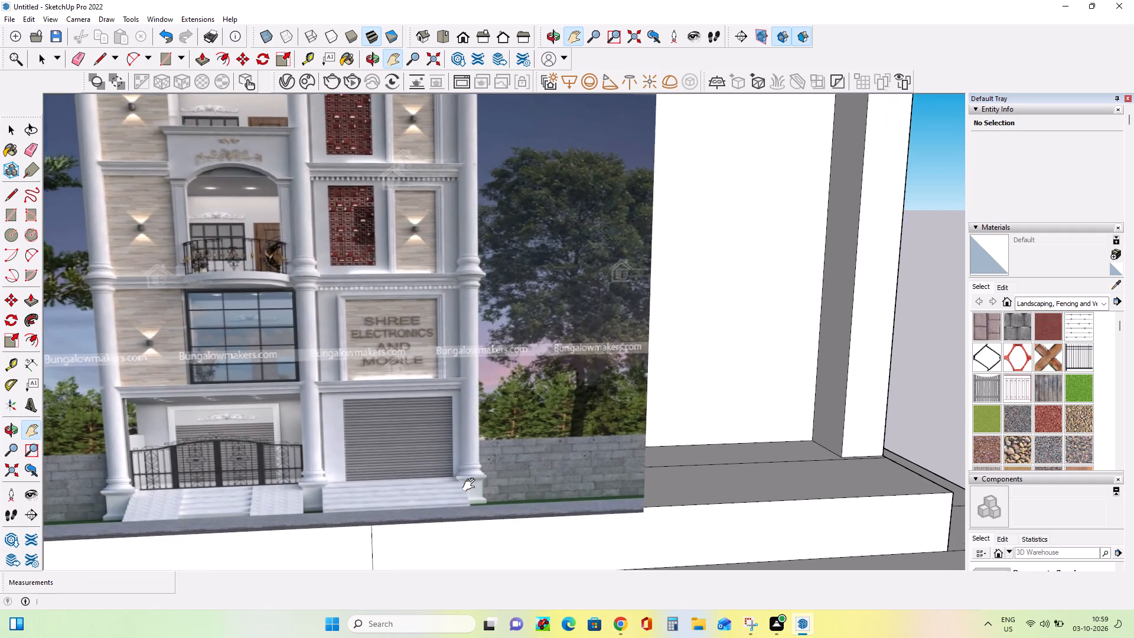
{"action": "scroll", "coordinate": [472, 523], "scroll_direction": "up", "scroll_amount": 4}
{"action": "scroll", "coordinate": [472, 523], "scroll_direction": "down", "scroll_amount": 7}
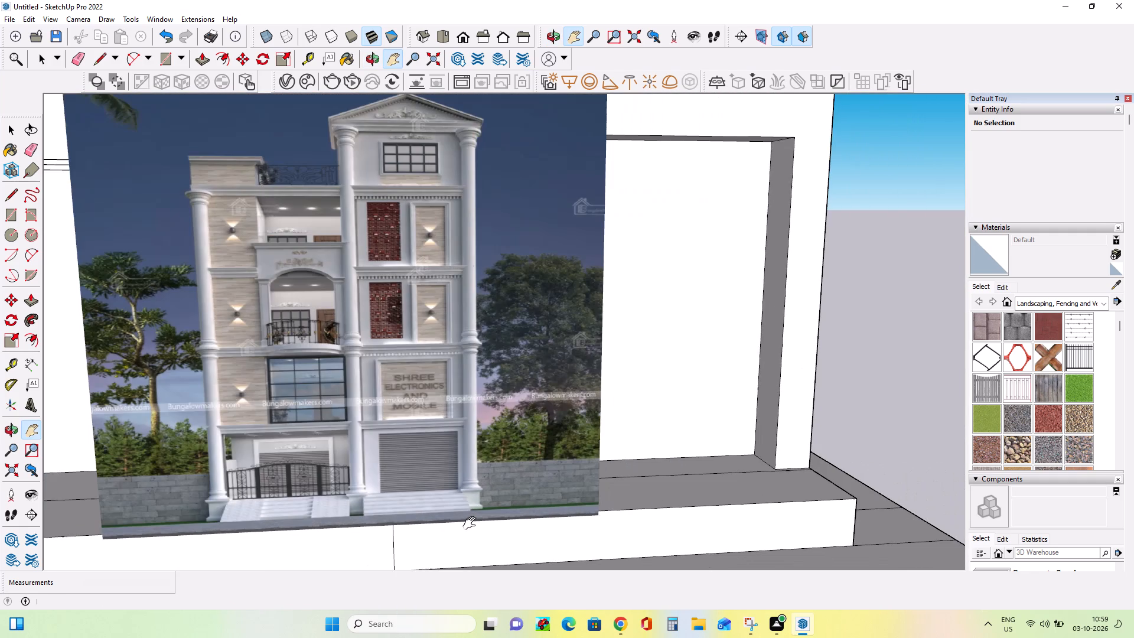
{"action": "scroll", "coordinate": [472, 523], "scroll_direction": "up", "scroll_amount": 1}
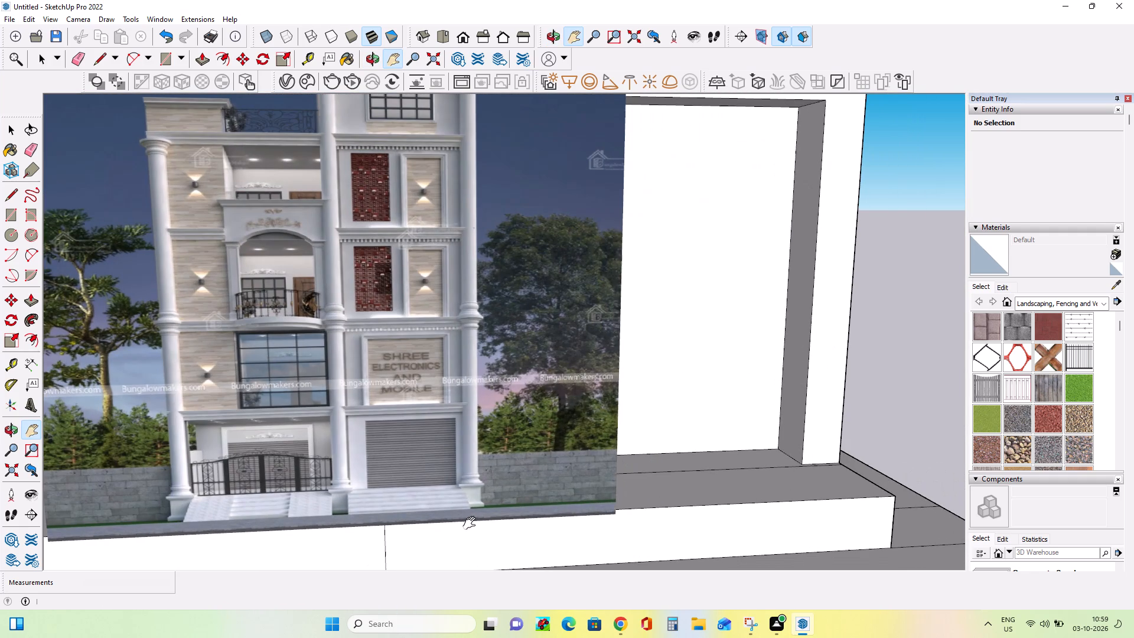
{"action": "scroll", "coordinate": [472, 523], "scroll_direction": "down", "scroll_amount": 2}
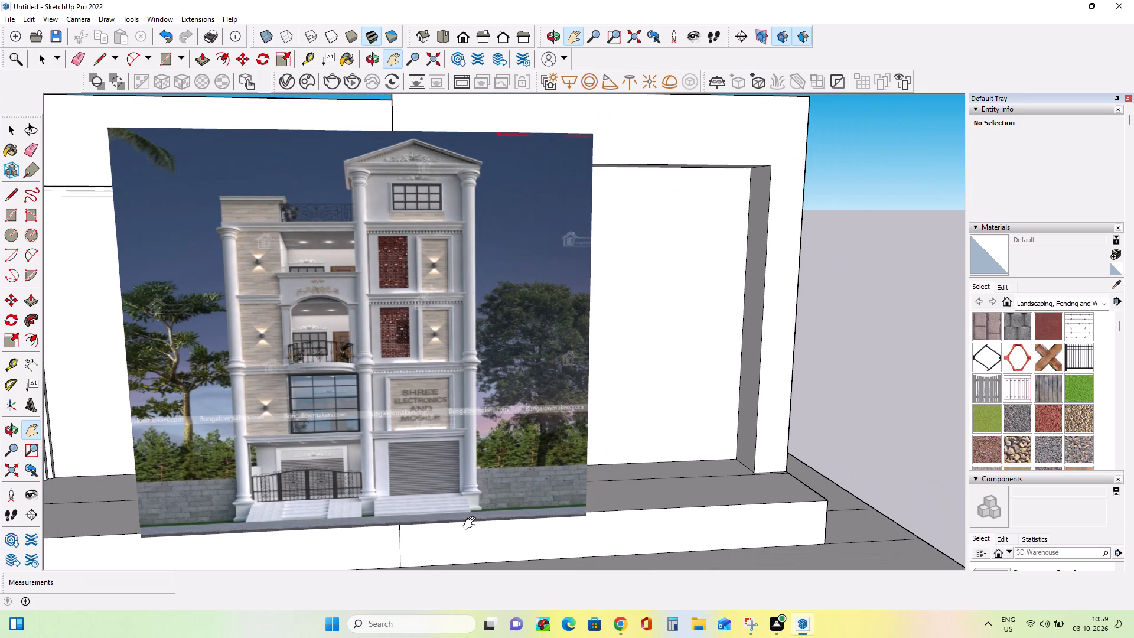
{"action": "scroll", "coordinate": [472, 523], "scroll_direction": "down", "scroll_amount": 2}
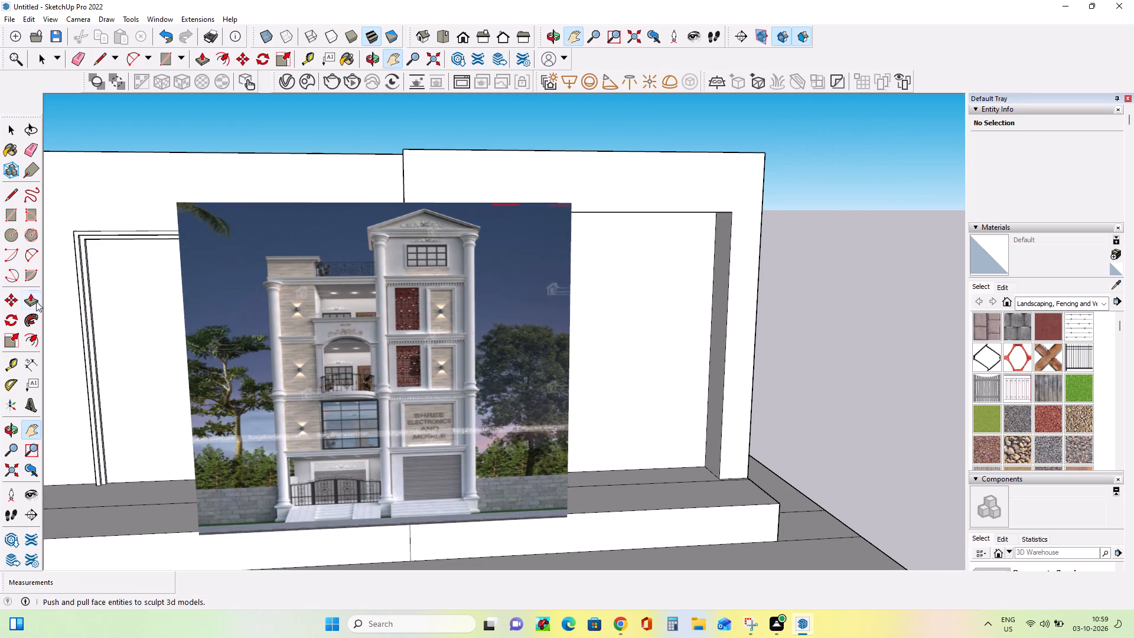
{"action": "left_click", "coordinate": [36, 301]}
{"action": "left_click", "coordinate": [692, 512]}
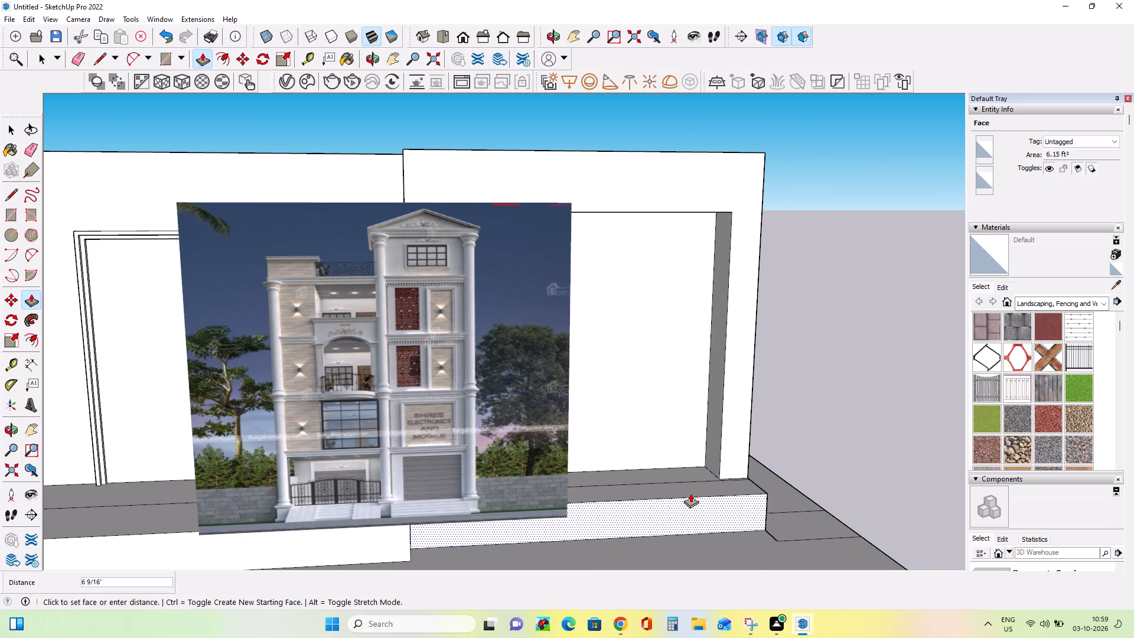
{"action": "left_click", "coordinate": [693, 498]}
{"action": "left_click", "coordinate": [404, 542]}
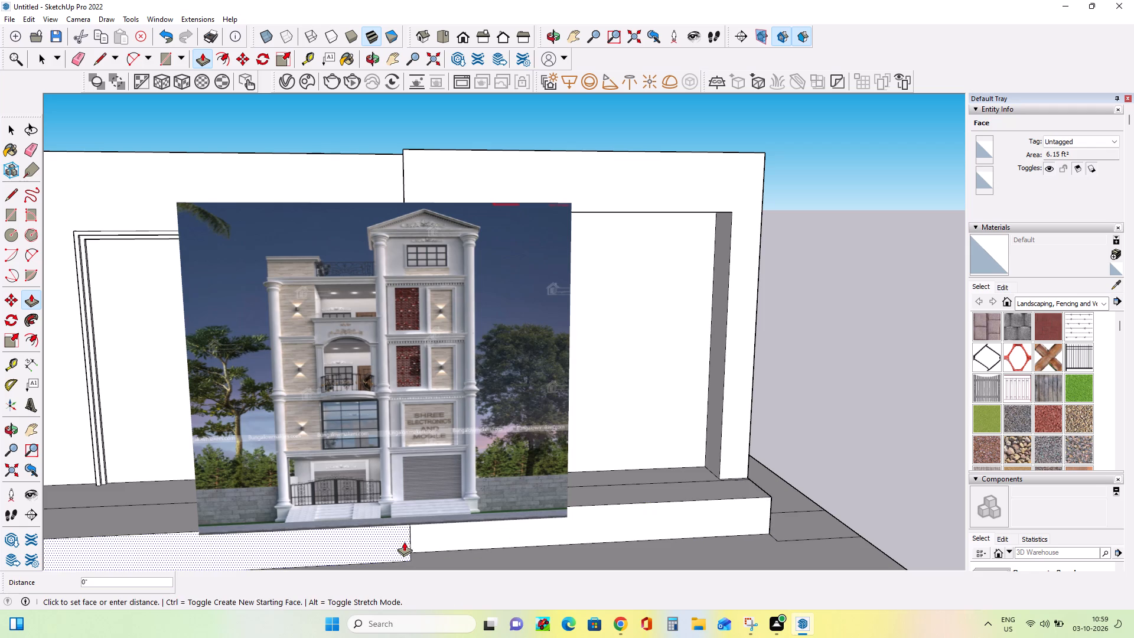
{"action": "left_click", "coordinate": [425, 529]}
Push the front faces of both platform sides back by another 1 7/16", matching the left side to the right.
{"action": "scroll", "coordinate": [520, 505], "scroll_direction": "up", "scroll_amount": 4}
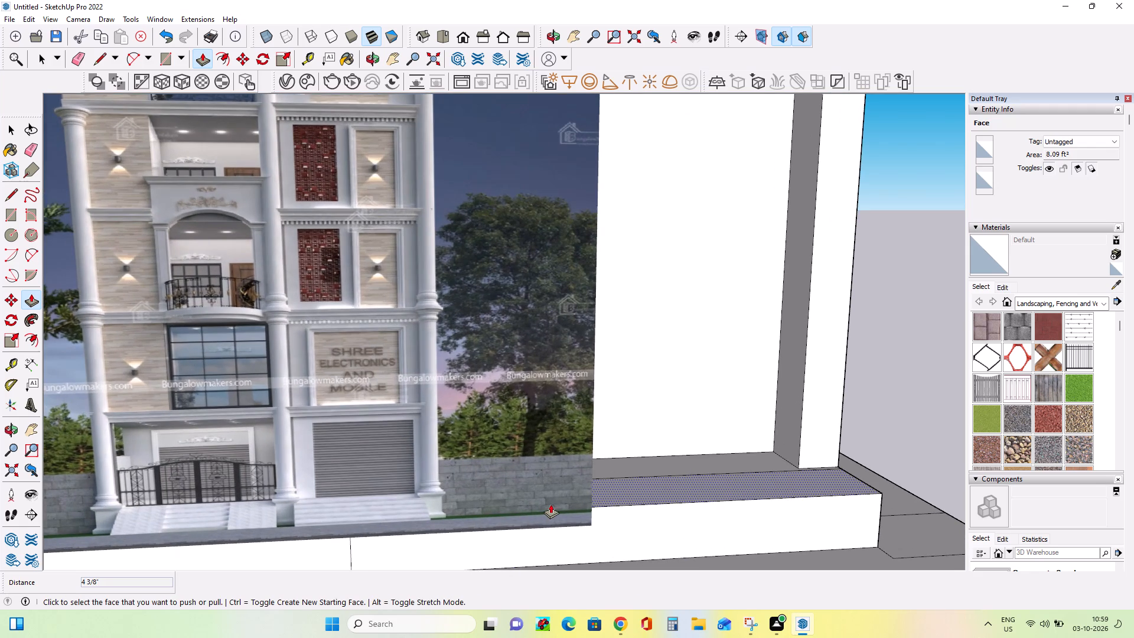
{"action": "scroll", "coordinate": [550, 504], "scroll_direction": "up", "scroll_amount": 1}
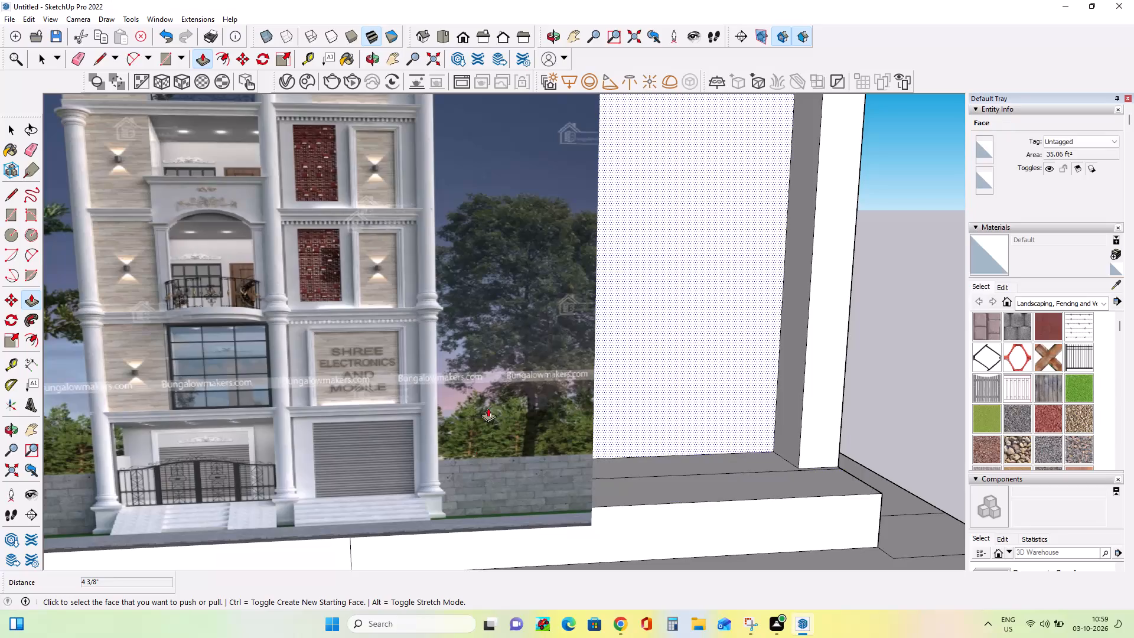
{"action": "left_click", "coordinate": [11, 217]}
{"action": "scroll", "coordinate": [866, 498], "scroll_direction": "up", "scroll_amount": 2}
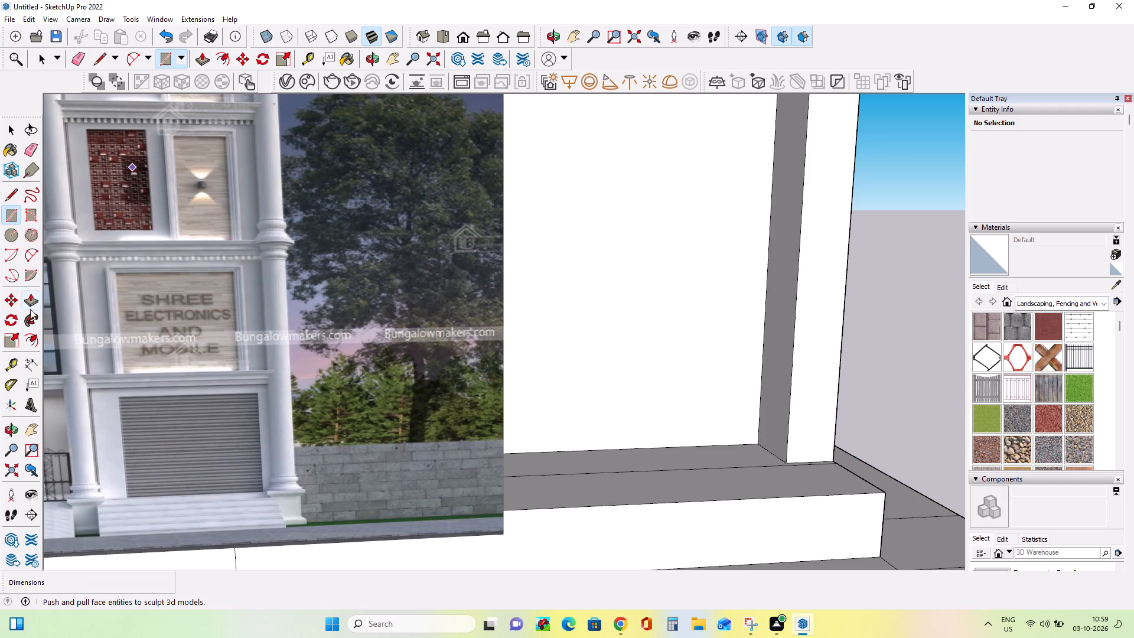
{"action": "left_click", "coordinate": [36, 295]}
{"action": "left_click", "coordinate": [752, 526]}
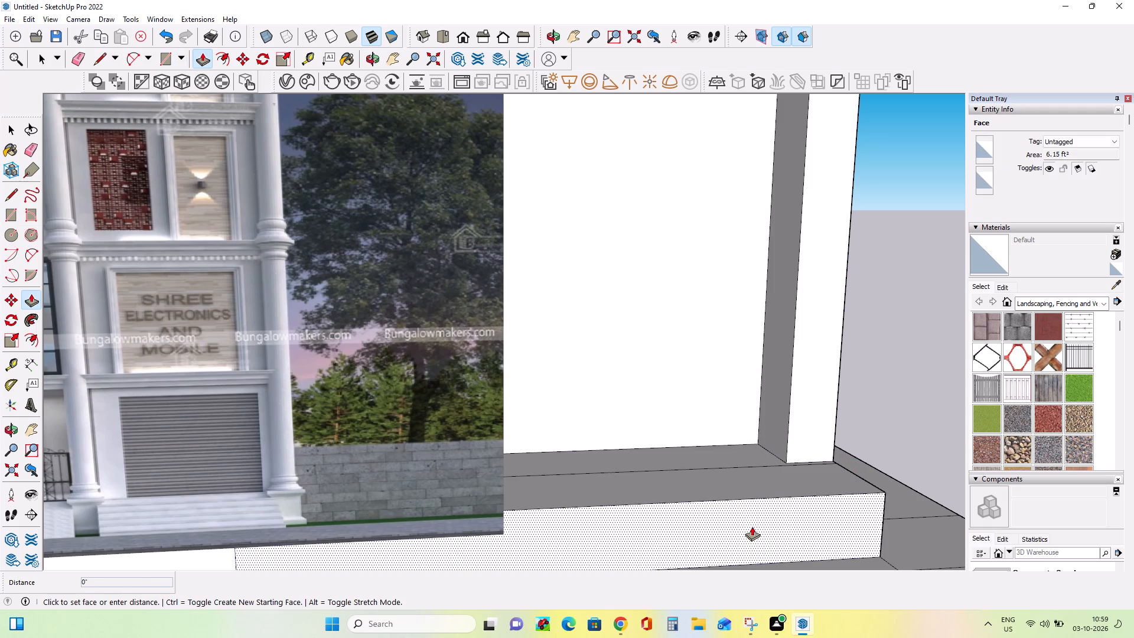
{"action": "left_click", "coordinate": [751, 519]}
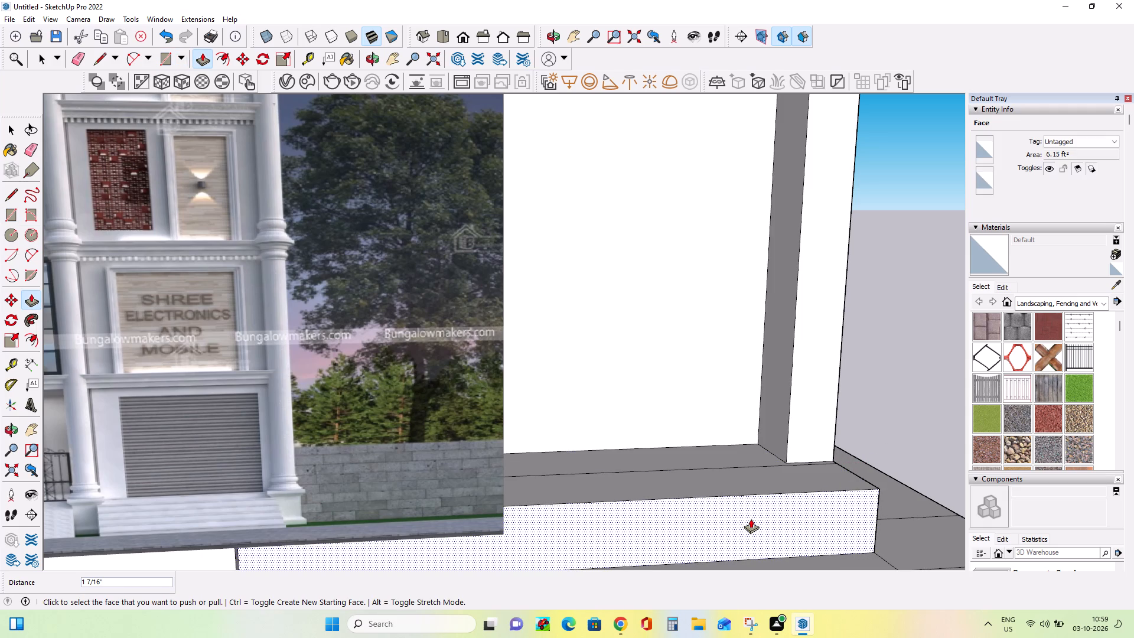
{"action": "scroll", "coordinate": [858, 529], "scroll_direction": "down", "scroll_amount": 6}
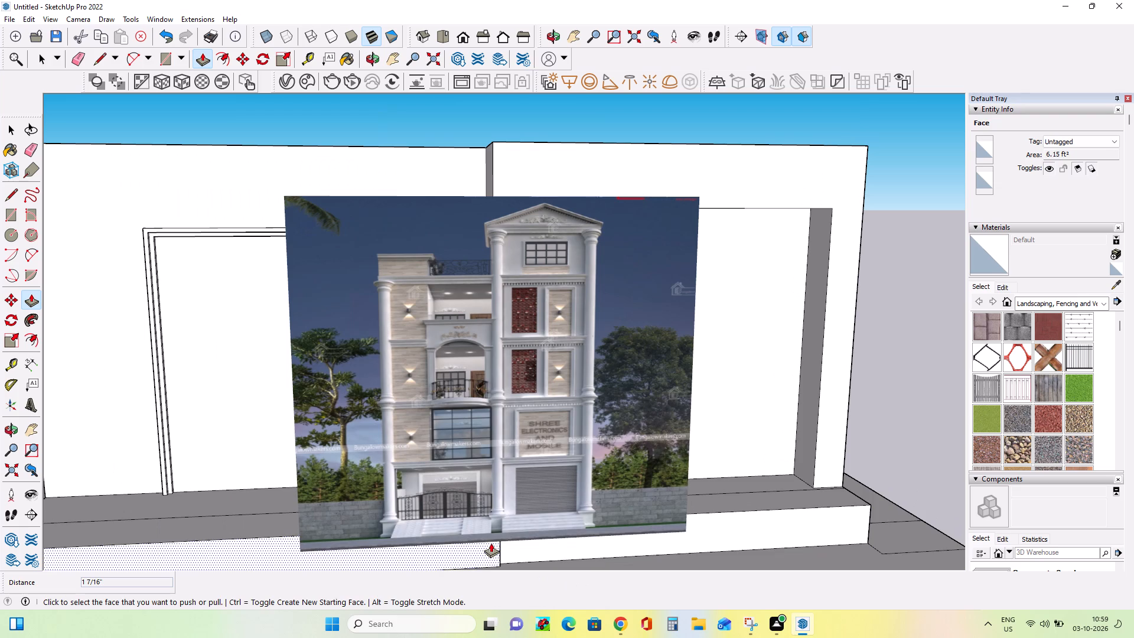
{"action": "left_click", "coordinate": [491, 543]}
{"action": "left_click", "coordinate": [522, 545]}
Draw a rectangle on the platform top at its right end, spanning the outer pillar's width and reaching the front edge.
{"action": "scroll", "coordinate": [825, 490], "scroll_direction": "up", "scroll_amount": 3}
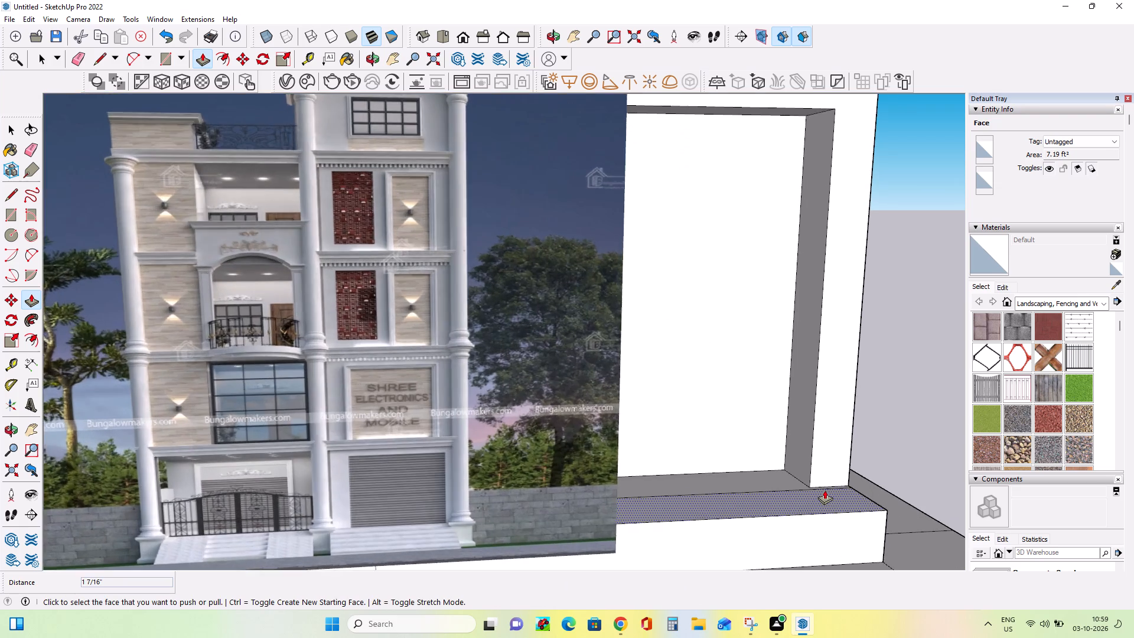
{"action": "scroll", "coordinate": [825, 490], "scroll_direction": "up", "scroll_amount": 3}
{"action": "scroll", "coordinate": [842, 447], "scroll_direction": "down", "scroll_amount": 3}
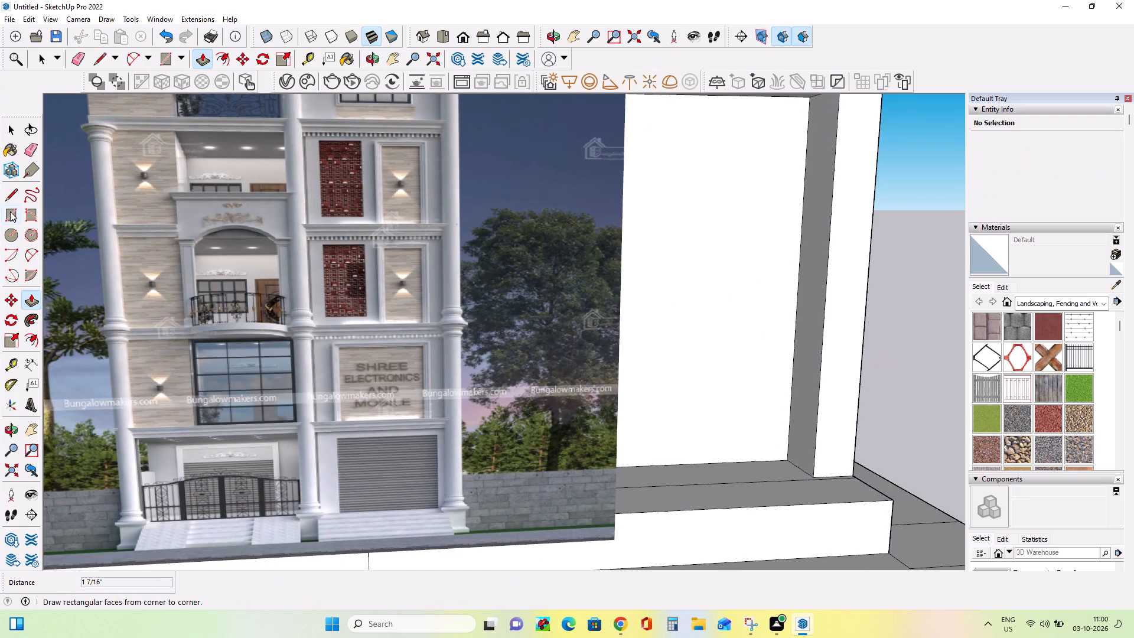
{"action": "left_click", "coordinate": [10, 211]}
{"action": "middle_click_drag", "start_coordinate": [768, 396], "coordinate": [770, 418]}
{"action": "middle_click_drag", "start_coordinate": [770, 415], "coordinate": [757, 390]}
{"action": "scroll", "coordinate": [850, 486], "scroll_direction": "up", "scroll_amount": 3}
{"action": "left_click", "coordinate": [855, 481]}
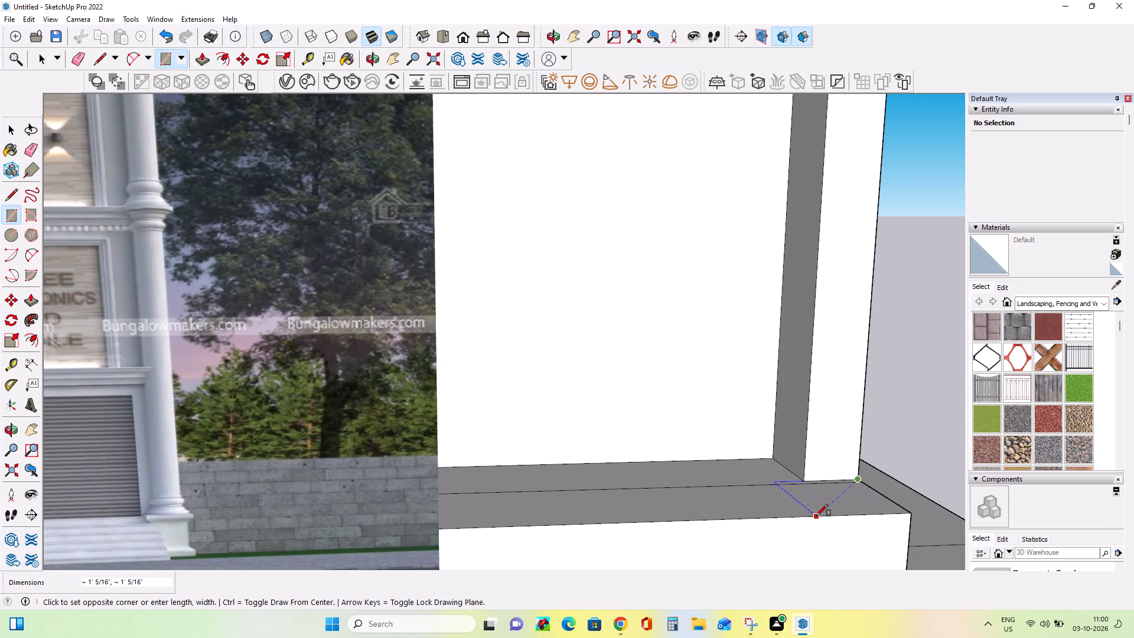
{"action": "left_click", "coordinate": [846, 513]}
Raise the rectangle in front of the right bay's outer pillar by 7/8" to form a corner pad.
{"action": "middle_click", "coordinate": [885, 523]}
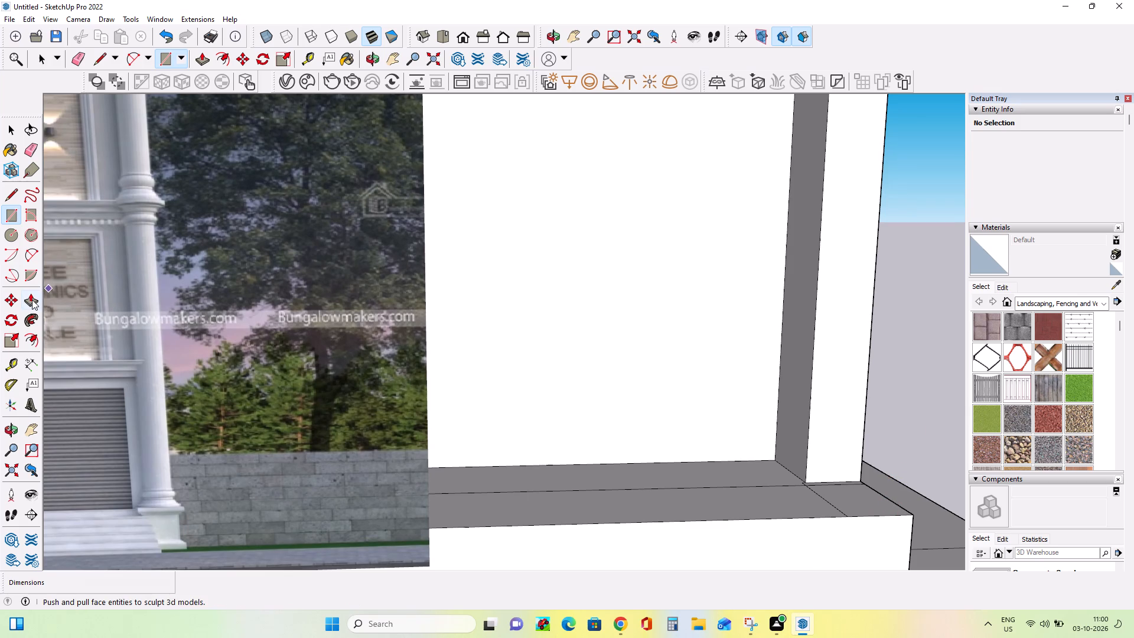
{"action": "left_click", "coordinate": [32, 300]}
{"action": "left_click", "coordinate": [878, 503]}
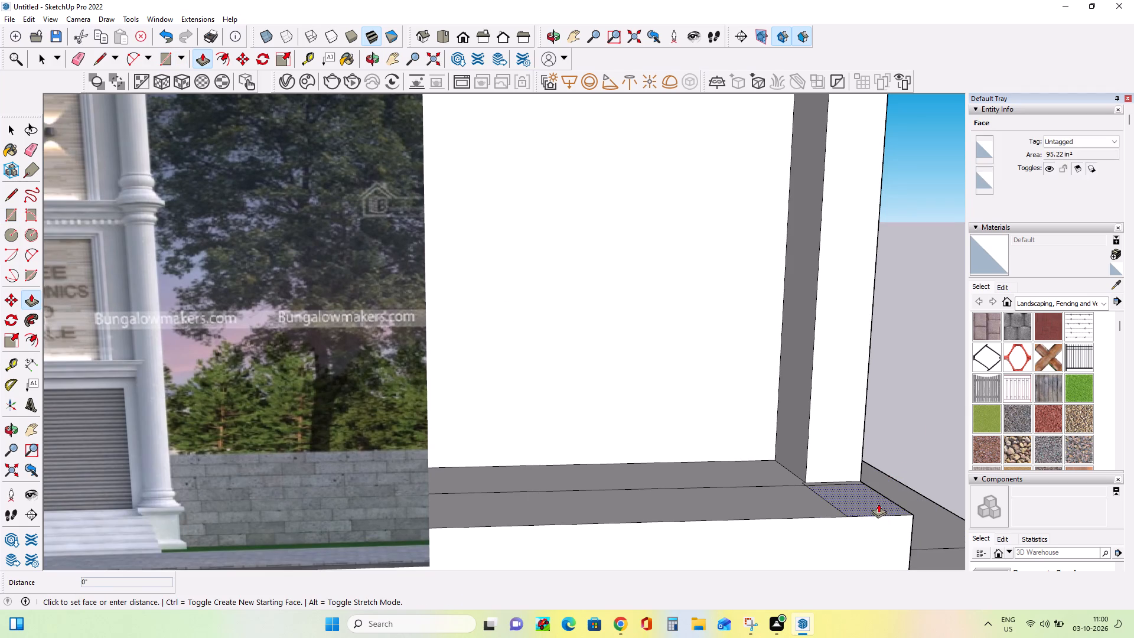
{"action": "left_click", "coordinate": [878, 497]}
Draw a line along the base of the raised corner pad on the platform's front face, from its inner corner to the outer edge.
{"action": "middle_click_drag", "start_coordinate": [897, 521], "coordinate": [897, 520]}
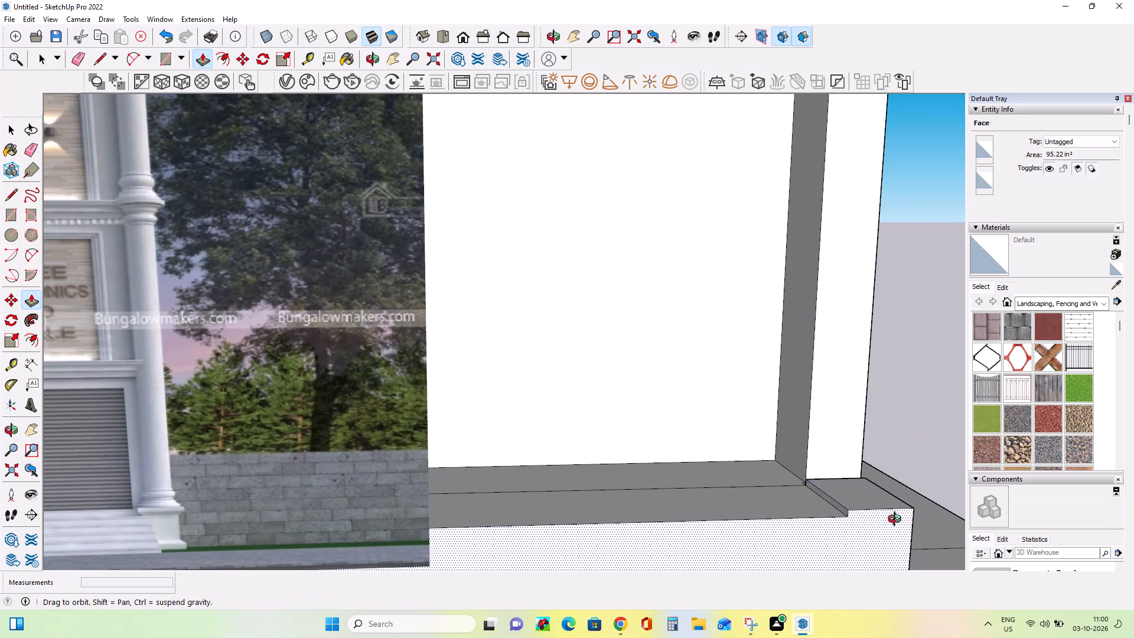
{"action": "middle_click_drag", "start_coordinate": [897, 520], "coordinate": [868, 488]}
{"action": "scroll", "coordinate": [794, 515], "scroll_direction": "down", "scroll_amount": 3}
{"action": "scroll", "coordinate": [880, 569], "scroll_direction": "up", "scroll_amount": 2}
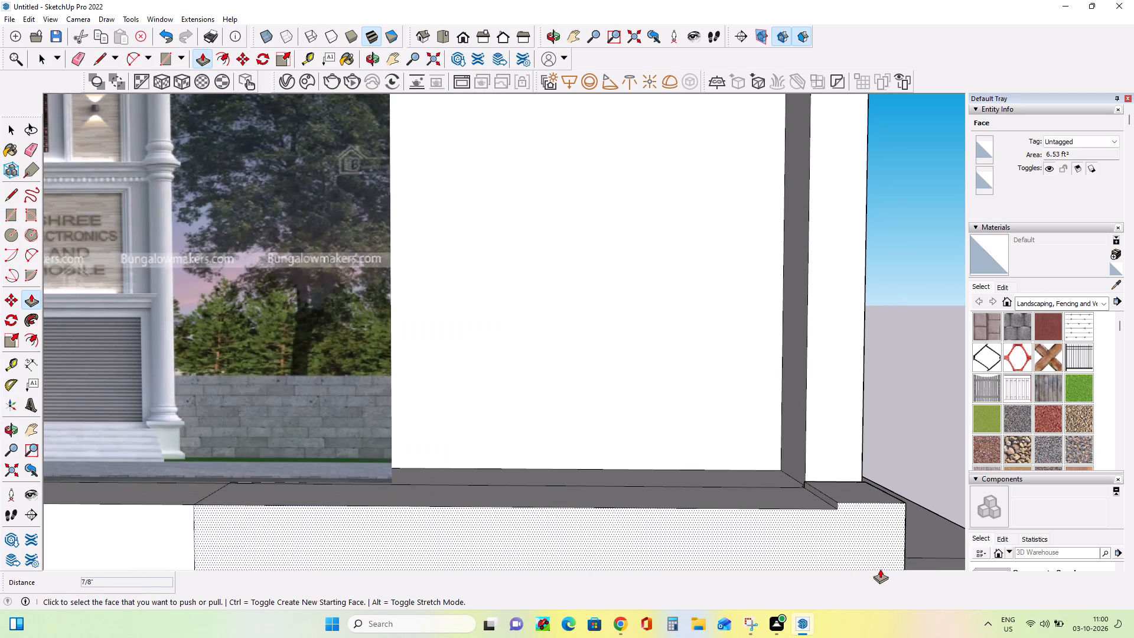
{"action": "middle_click_drag", "start_coordinate": [765, 509], "coordinate": [766, 501]}
{"action": "middle_click", "coordinate": [766, 501]}
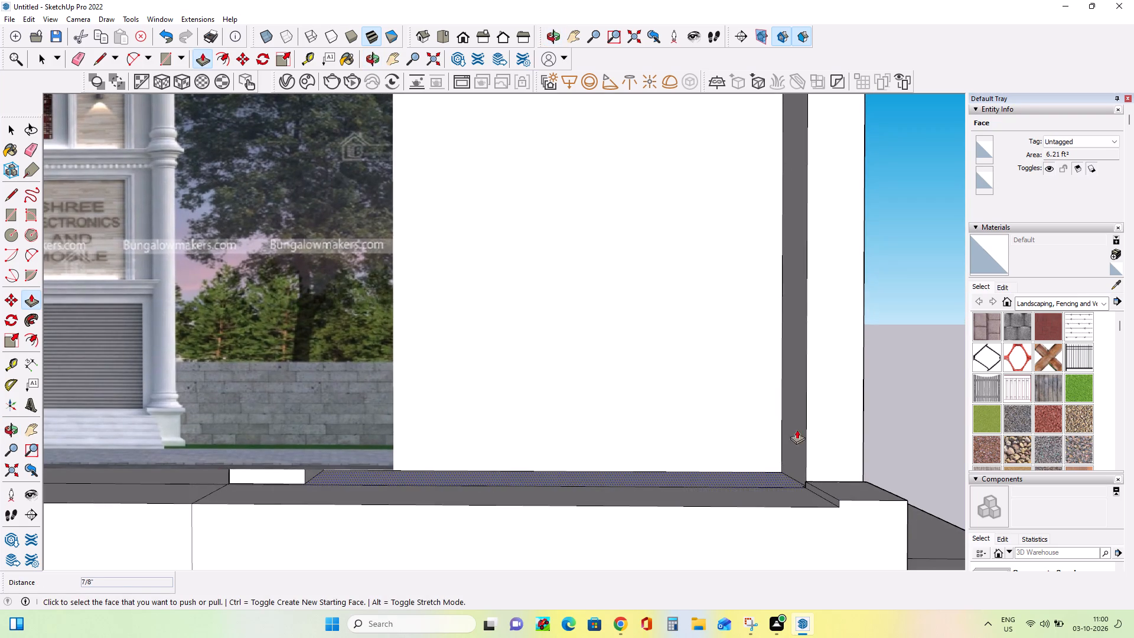
{"action": "left_click", "coordinate": [14, 194]}
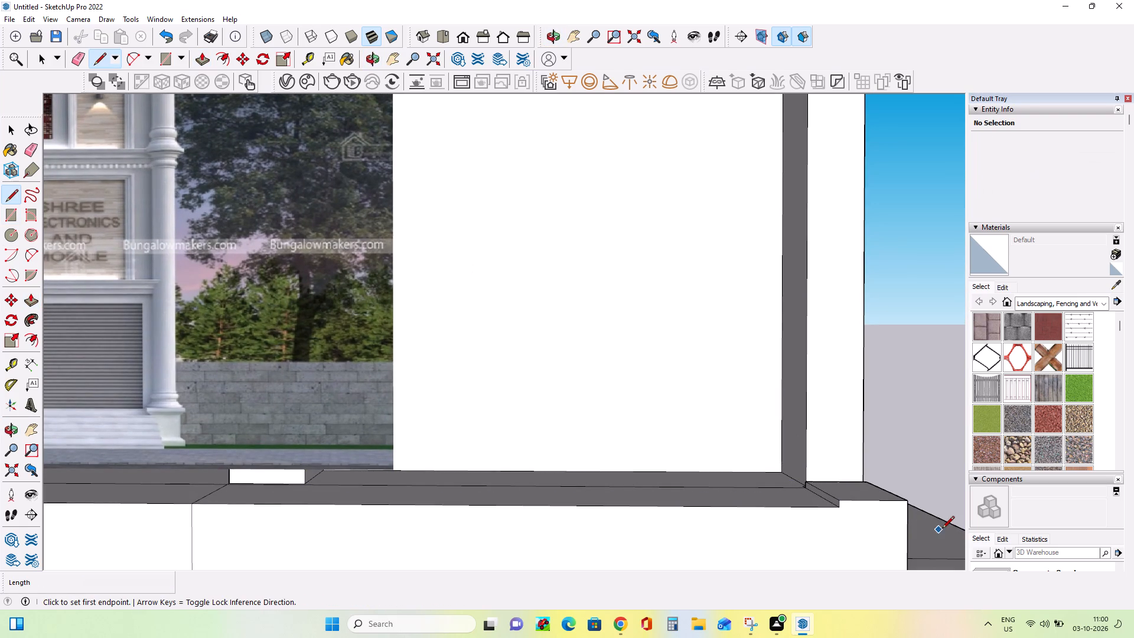
{"action": "middle_click_drag", "start_coordinate": [551, 463], "coordinate": [555, 475]}
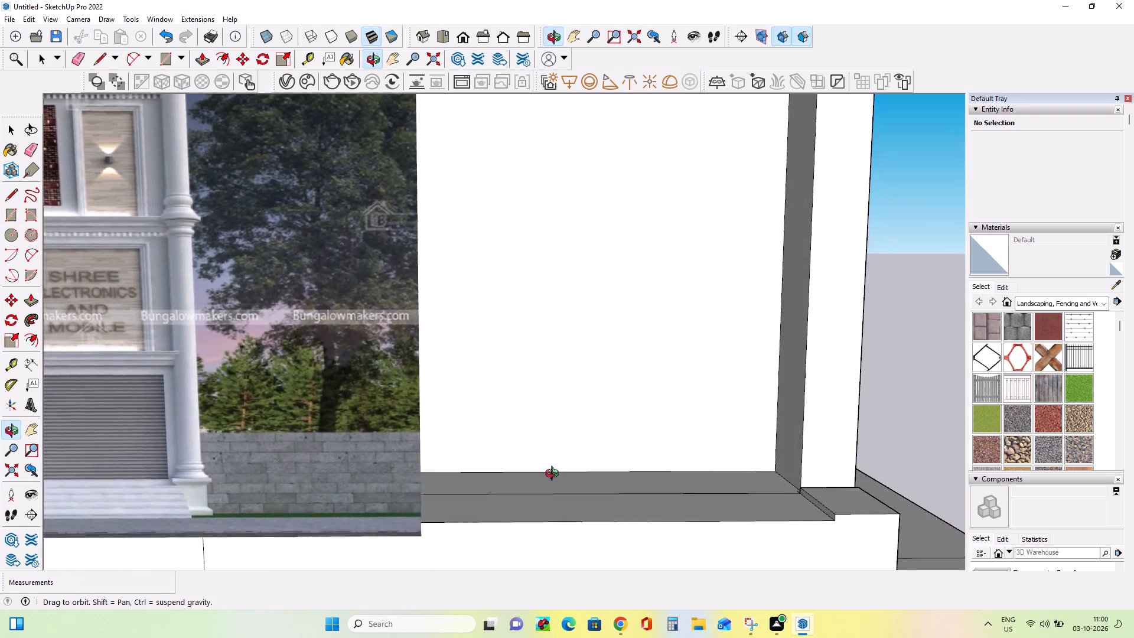
{"action": "middle_click_drag", "start_coordinate": [555, 475], "coordinate": [554, 474]}
{"action": "middle_click", "coordinate": [541, 444]}
{"action": "middle_click", "coordinate": [540, 441]}
{"action": "middle_click_drag", "start_coordinate": [538, 435], "coordinate": [527, 403]}
{"action": "middle_click", "coordinate": [527, 403]}
{"action": "middle_click_drag", "start_coordinate": [527, 399], "coordinate": [533, 442]}
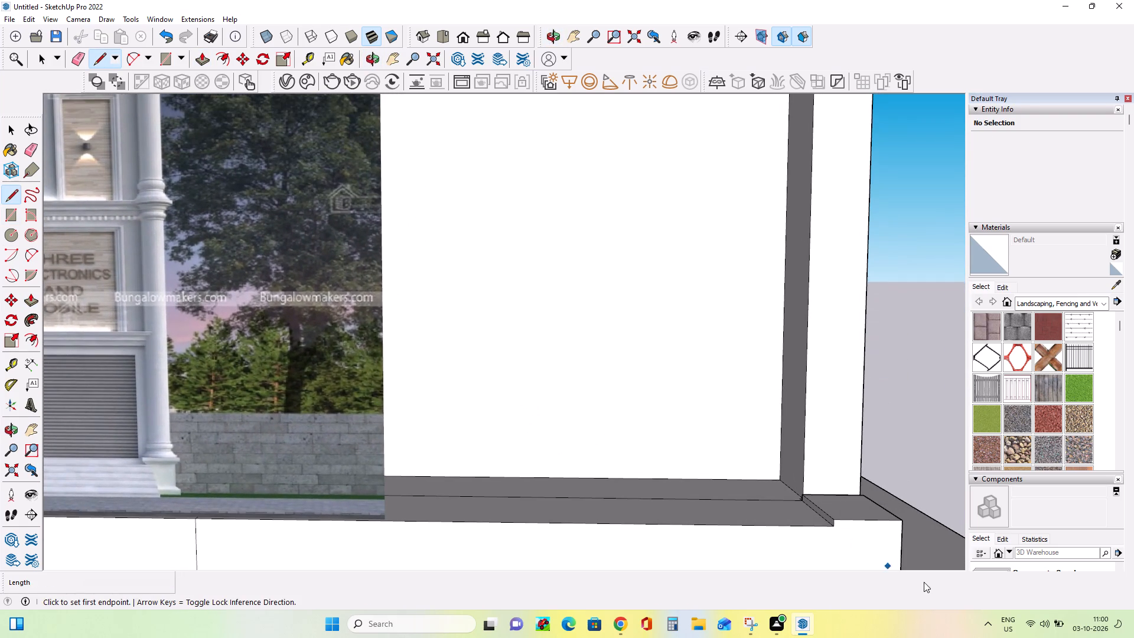
{"action": "scroll", "coordinate": [859, 529], "scroll_direction": "up", "scroll_amount": 3}
{"action": "left_click", "coordinate": [829, 526]}
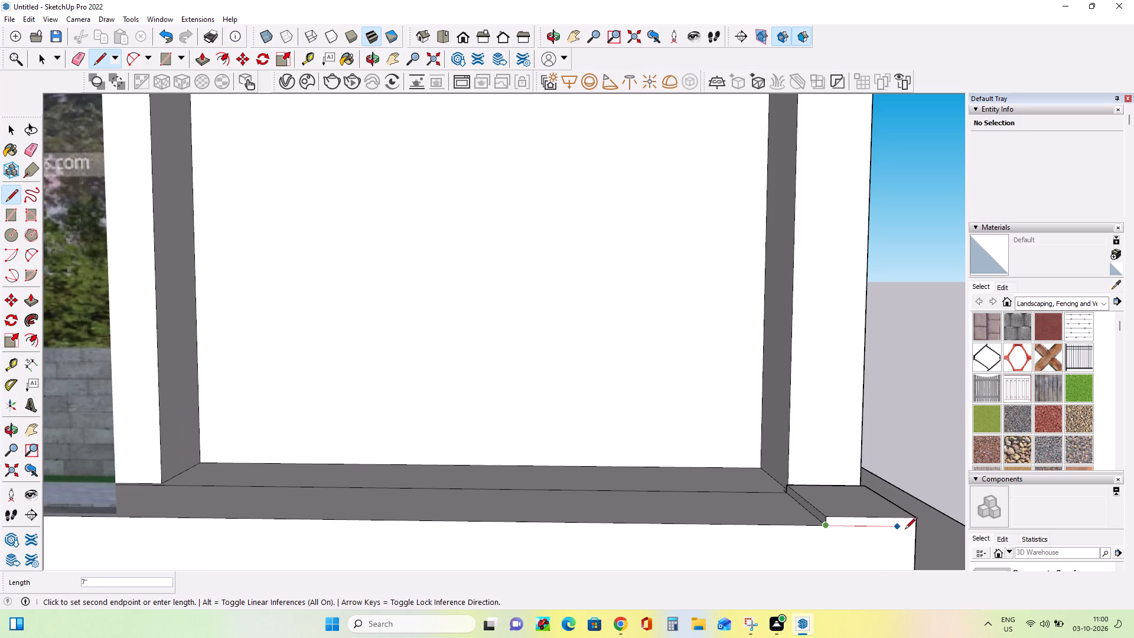
{"action": "left_click", "coordinate": [916, 526]}
Raise the narrow strip between the corner pad and the outer pillar by 7/8", level with the pad's top.
{"action": "middle_click_drag", "start_coordinate": [910, 541], "coordinate": [736, 472]}
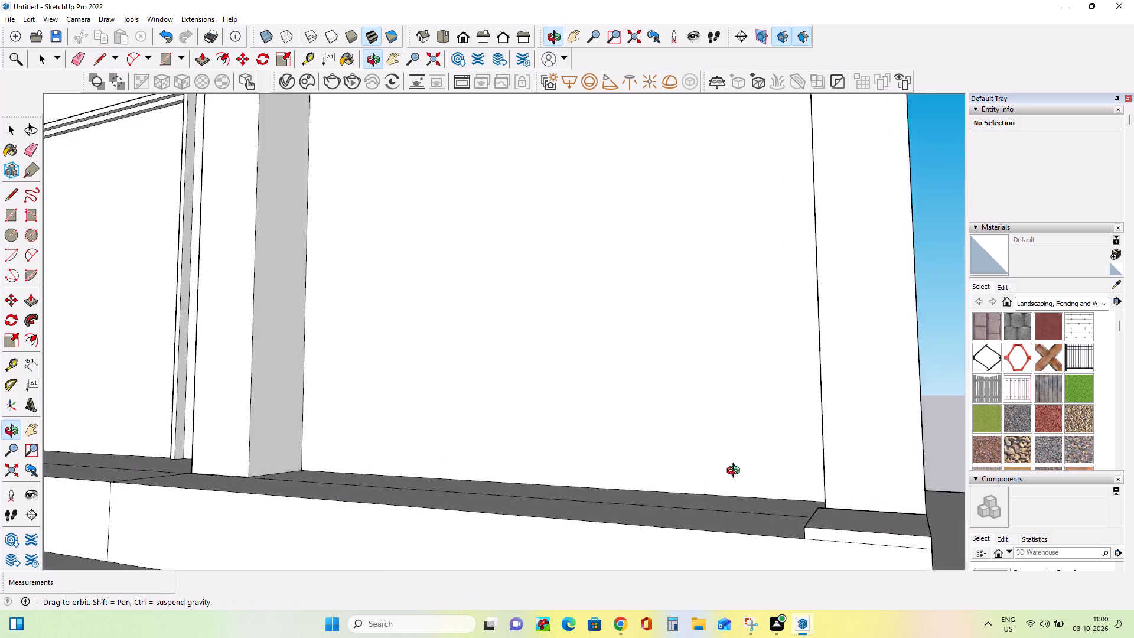
{"action": "middle_click_drag", "start_coordinate": [736, 472], "coordinate": [729, 468]}
{"action": "scroll", "coordinate": [729, 468], "scroll_direction": "down", "scroll_amount": 5}
{"action": "middle_click_drag", "start_coordinate": [826, 533], "coordinate": [718, 517]}
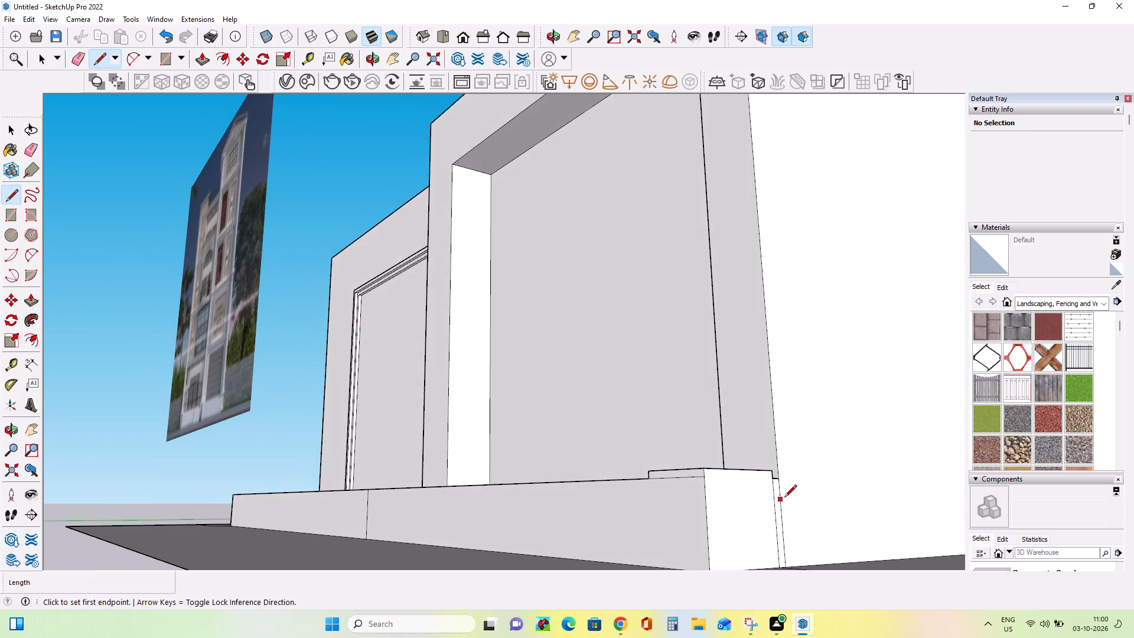
{"action": "scroll", "coordinate": [784, 498], "scroll_direction": "up", "scroll_amount": 3}
{"action": "middle_click_drag", "start_coordinate": [784, 498], "coordinate": [791, 574]}
{"action": "scroll", "coordinate": [760, 504], "scroll_direction": "up", "scroll_amount": 4}
{"action": "middle_click_drag", "start_coordinate": [765, 499], "coordinate": [758, 548]}
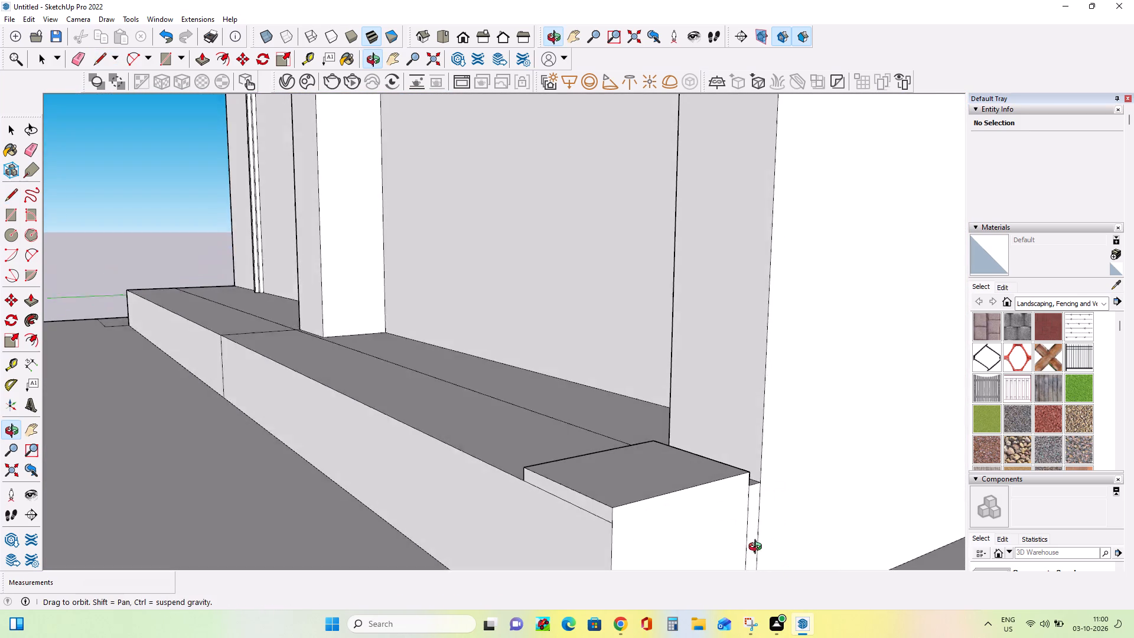
{"action": "middle_click_drag", "start_coordinate": [758, 548], "coordinate": [758, 552]}
{"action": "left_click", "coordinate": [31, 298]}
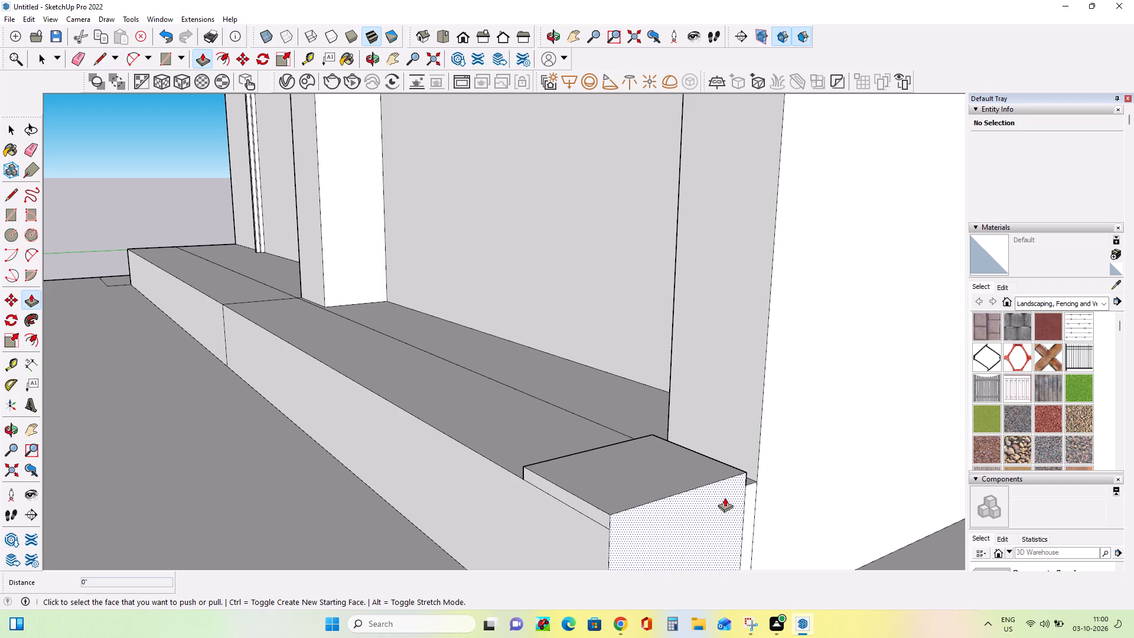
{"action": "left_click", "coordinate": [750, 480]}
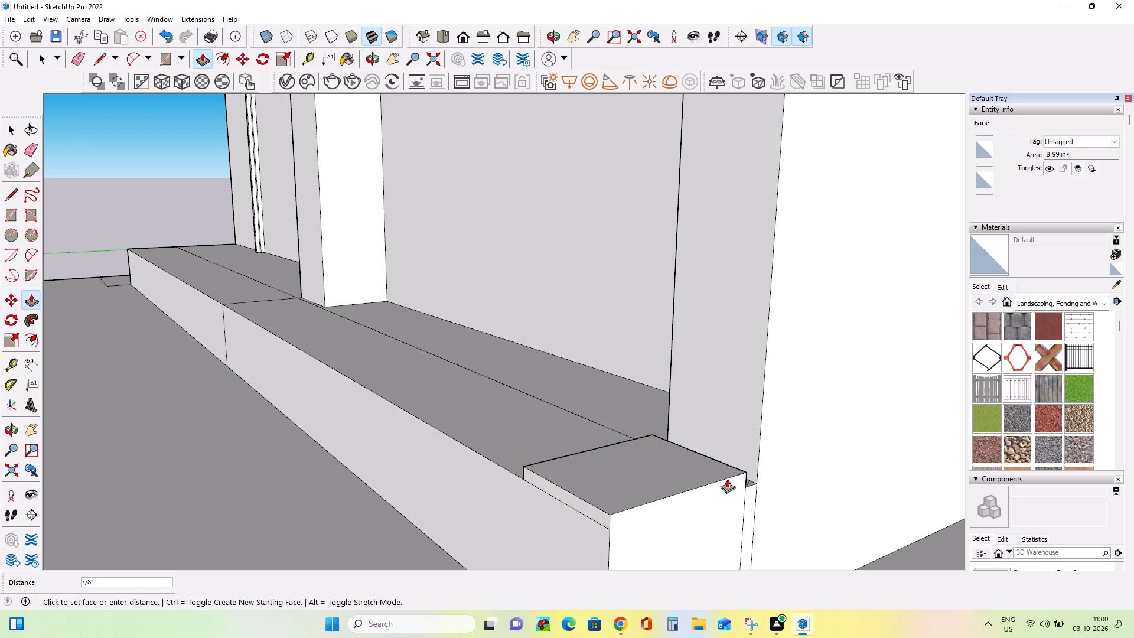
{"action": "left_click", "coordinate": [717, 476]}
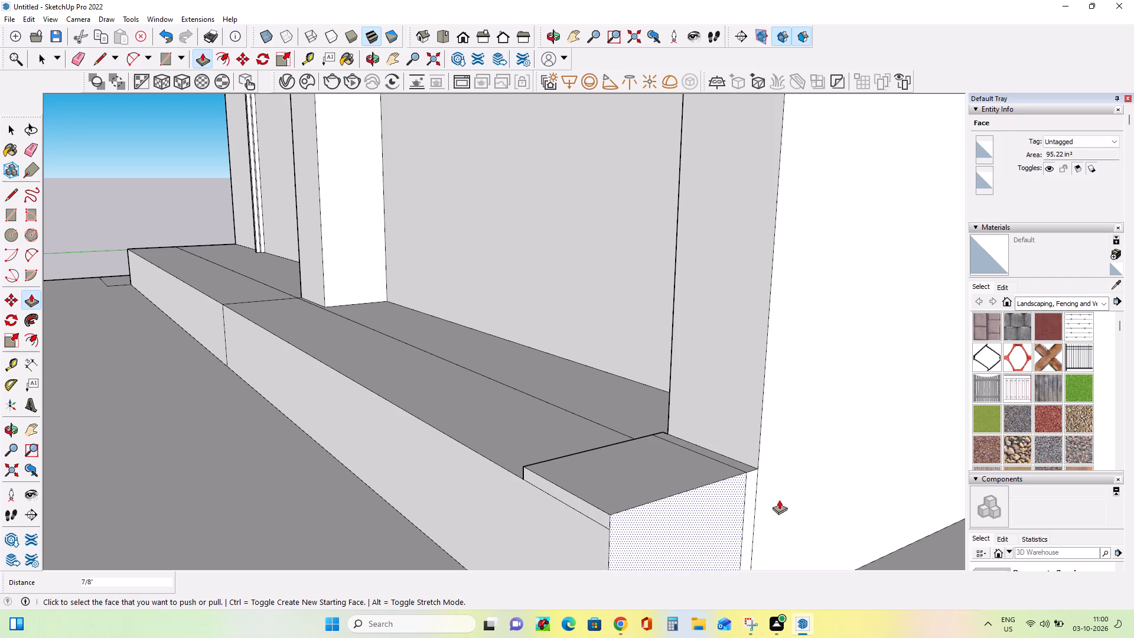
Draw a line about 11 1/4" long across the platform's outer side face at the corner pad's base, up to the vertical edge.
{"action": "left_click", "coordinate": [11, 198]}
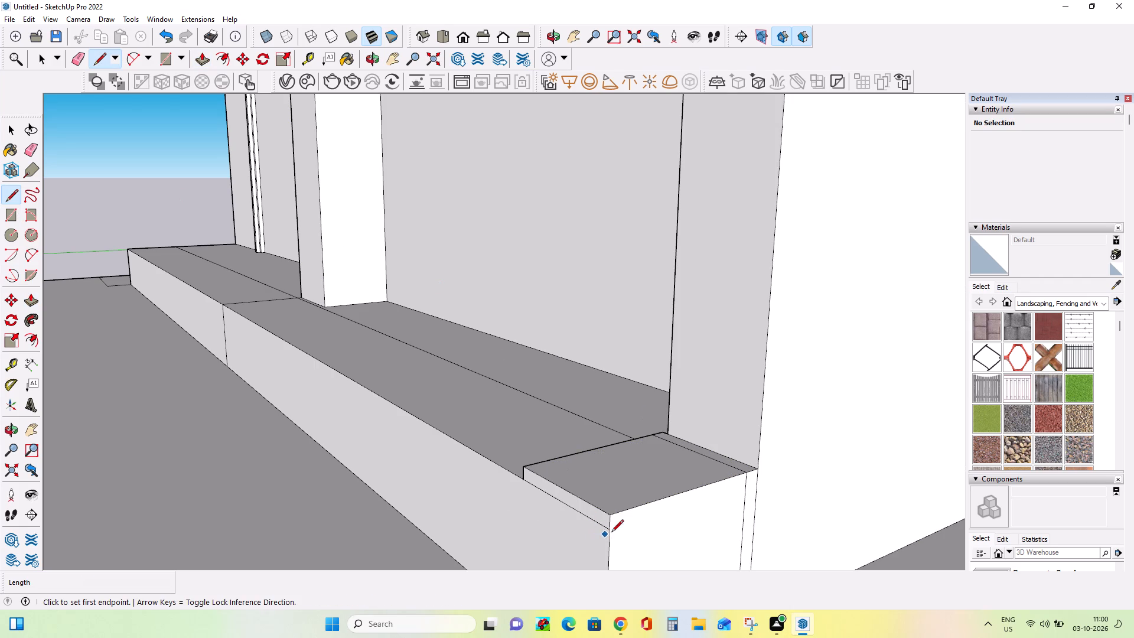
{"action": "left_click", "coordinate": [610, 529]}
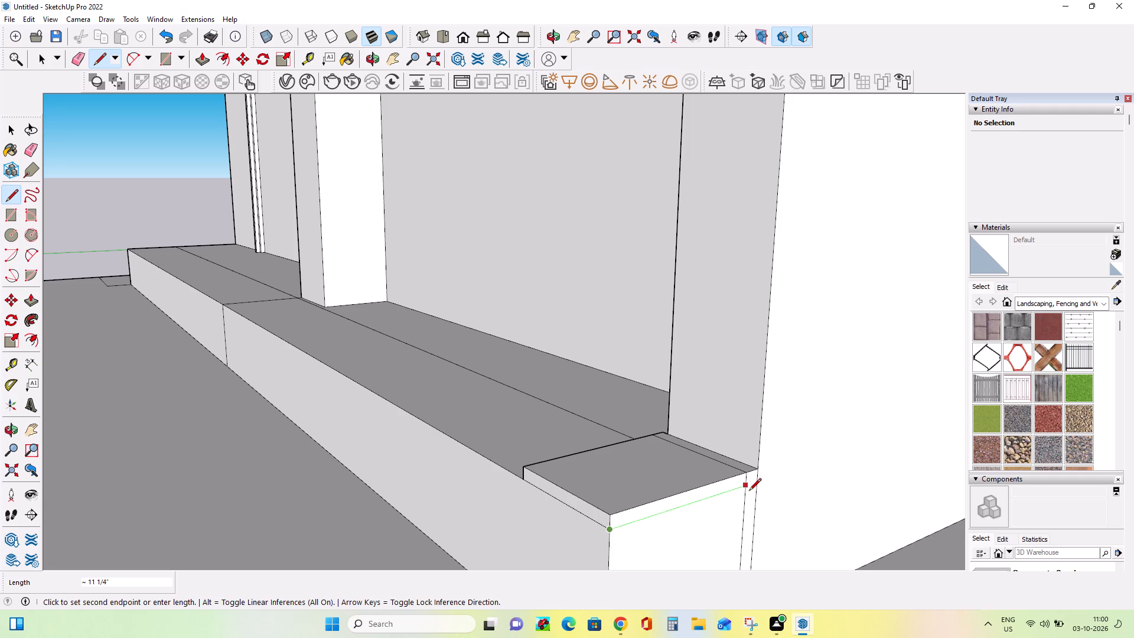
{"action": "left_click", "coordinate": [744, 487]}
Erase the seam line across the corner pad's top and the leftover vertical lines on the platform's outer side face.
{"action": "left_click", "coordinate": [30, 145]}
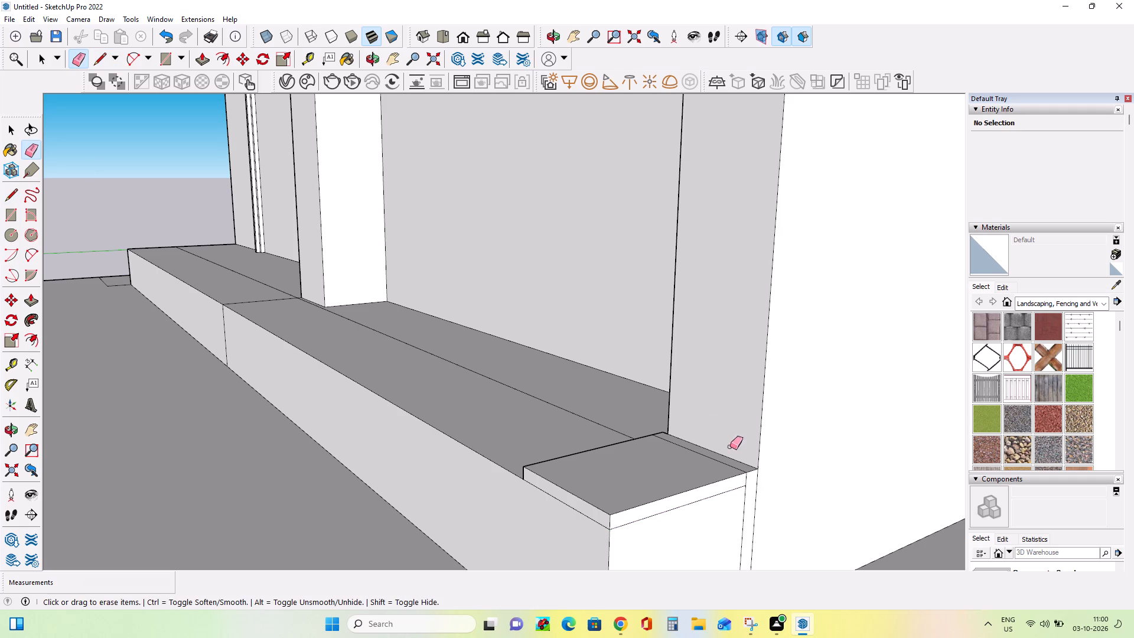
{"action": "left_click", "coordinate": [723, 461]}
{"action": "left_click", "coordinate": [757, 491]}
{"action": "middle_click_drag", "start_coordinate": [546, 494], "coordinate": [732, 497]}
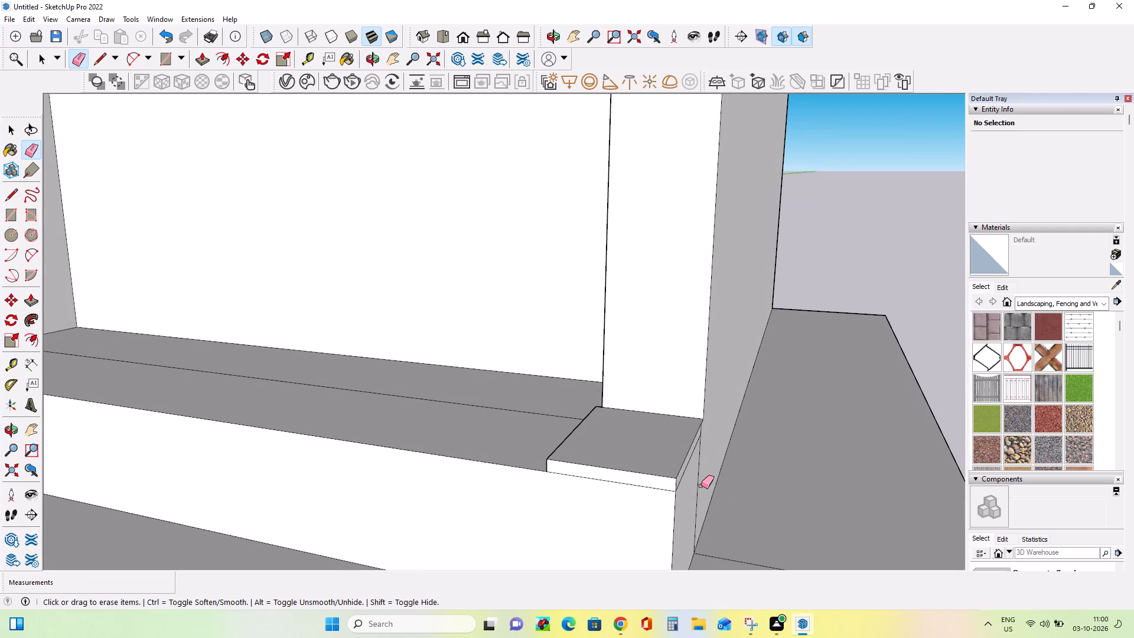
{"action": "left_click", "coordinate": [701, 486]}
{"action": "left_click", "coordinate": [698, 487]}
Pull the corner pad's front face out by 11/16", and push it back by 1/4" to set the overhang.
{"action": "middle_click_drag", "start_coordinate": [615, 499], "coordinate": [694, 493]}
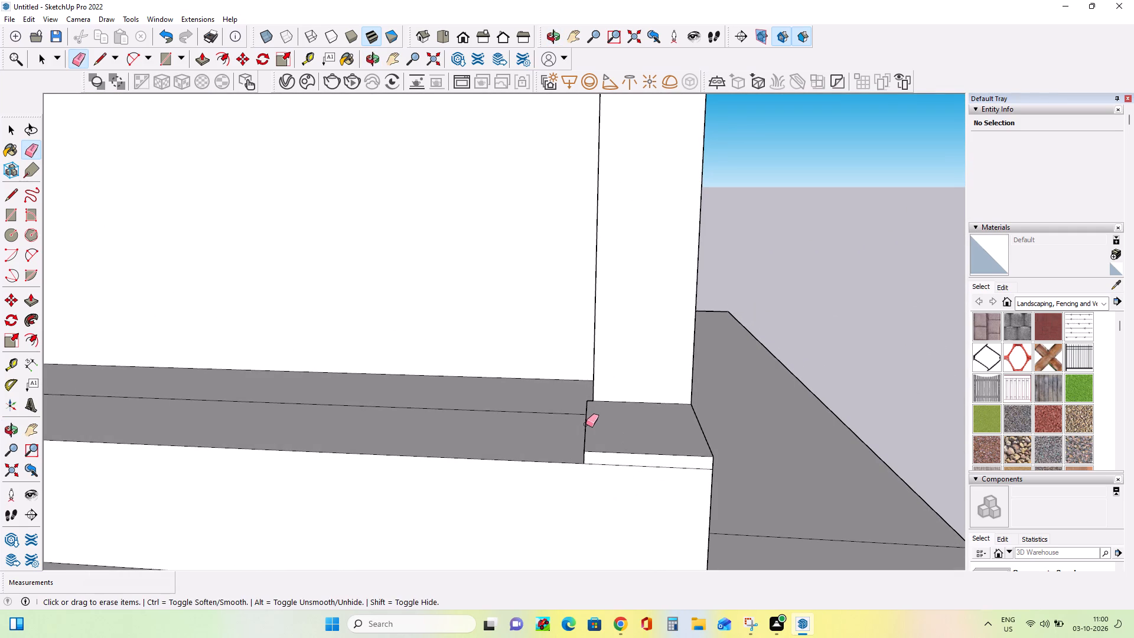
{"action": "left_click", "coordinate": [32, 304]}
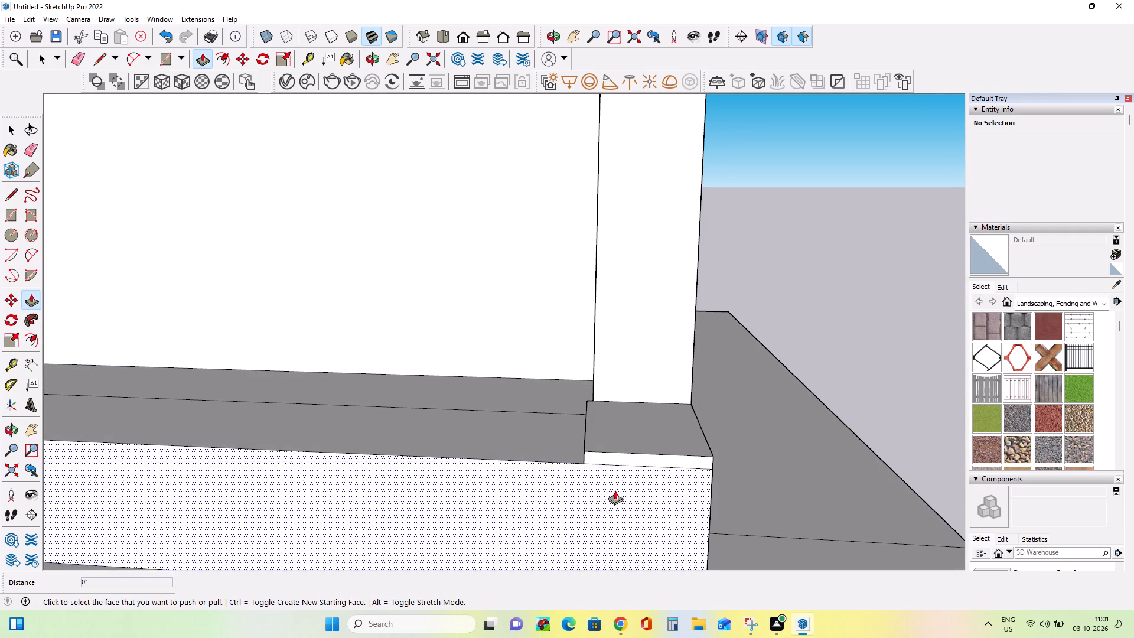
{"action": "left_click", "coordinate": [627, 458]}
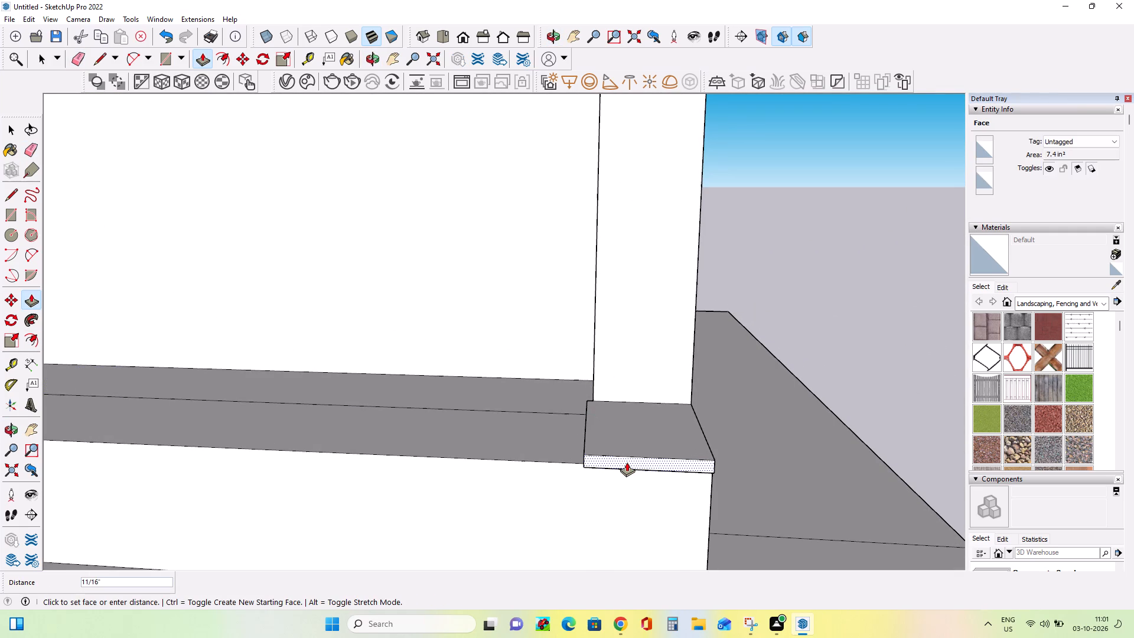
{"action": "left_click", "coordinate": [627, 462]}
{"action": "middle_click_drag", "start_coordinate": [571, 484], "coordinate": [677, 463]}
{"action": "scroll", "coordinate": [640, 432], "scroll_direction": "up", "scroll_amount": 4}
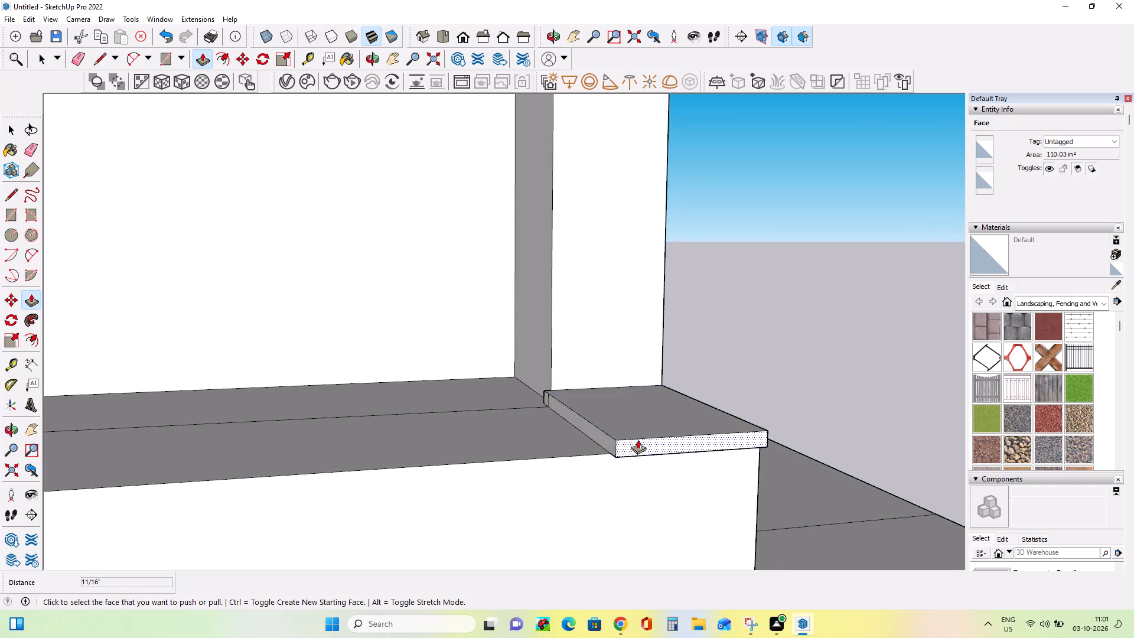
{"action": "scroll", "coordinate": [638, 440], "scroll_direction": "up", "scroll_amount": 2}
{"action": "left_click", "coordinate": [627, 444]}
{"action": "left_click", "coordinate": [625, 442]}
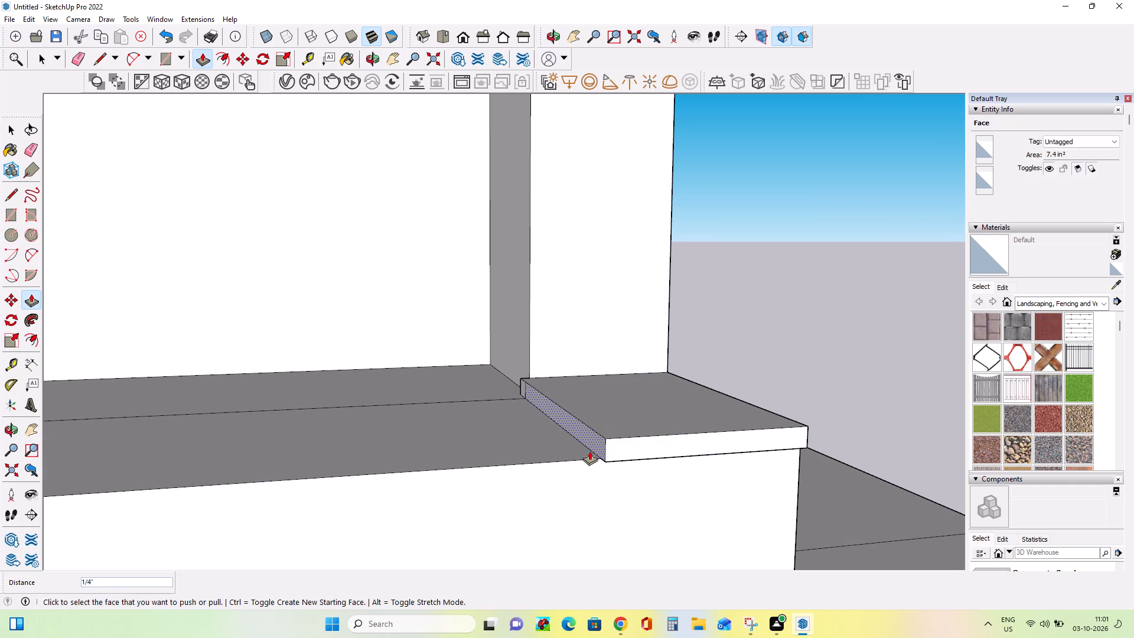
Pull out the corner pad's inner side face by 1/8" and its outer side face by 3/16".
{"action": "left_click", "coordinate": [595, 440]}
{"action": "left_click", "coordinate": [592, 442]}
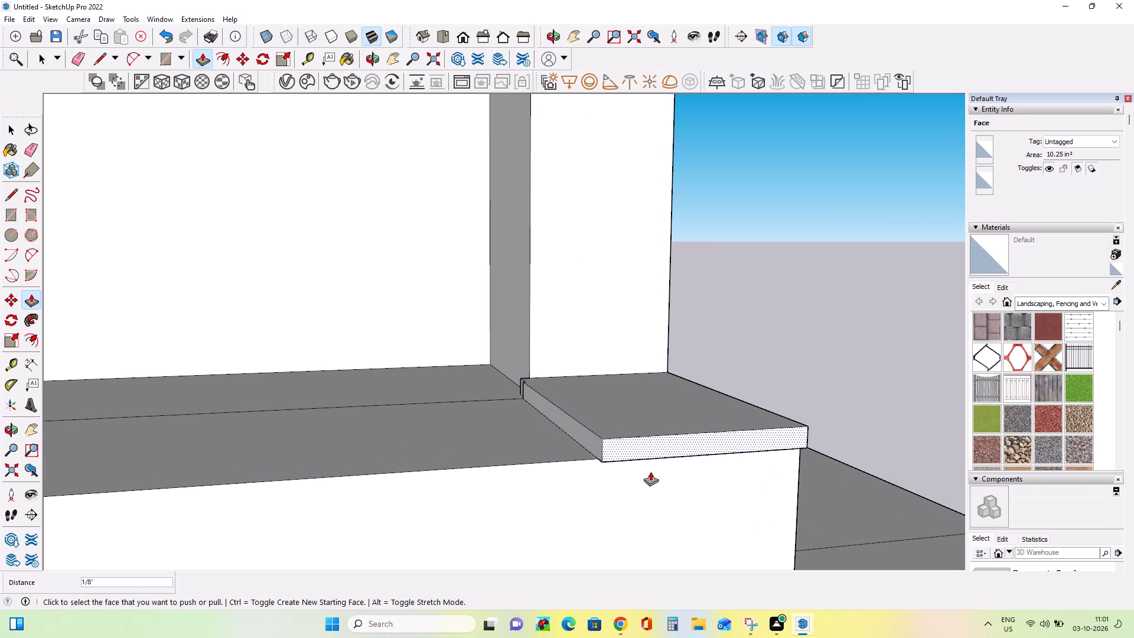
{"action": "middle_click_drag", "start_coordinate": [651, 470], "coordinate": [380, 419]}
{"action": "left_click", "coordinate": [573, 420]}
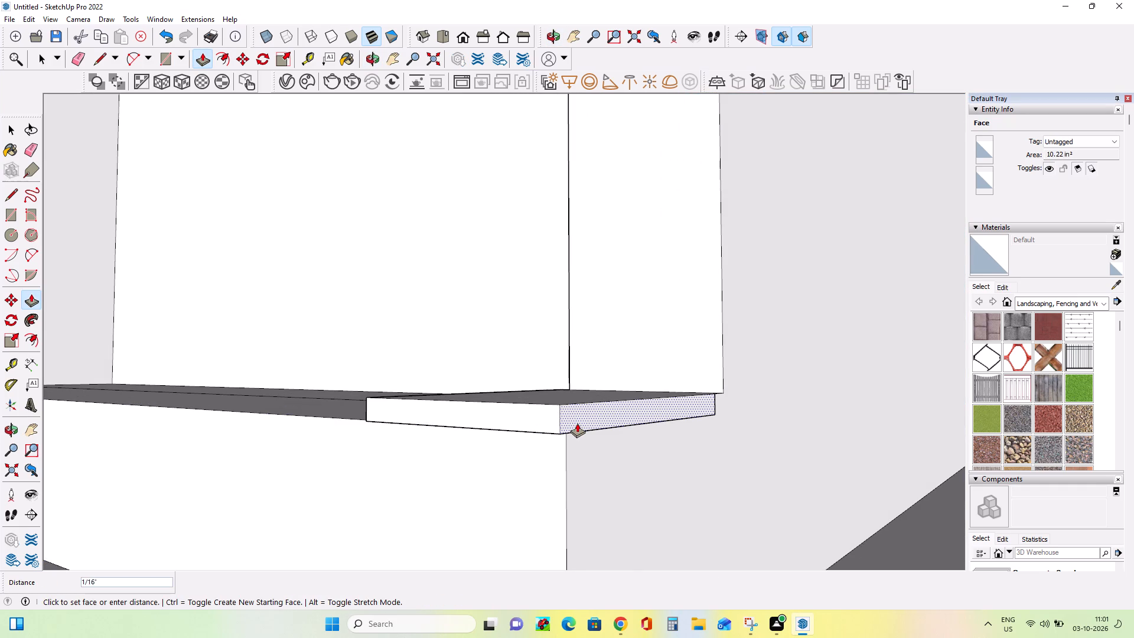
{"action": "left_click", "coordinate": [579, 424]}
Lower the corner pad's top face by 1/4" to make the slab thinner.
{"action": "middle_click_drag", "start_coordinate": [442, 455], "coordinate": [533, 460]}
{"action": "scroll", "coordinate": [445, 455], "scroll_direction": "down", "scroll_amount": 3}
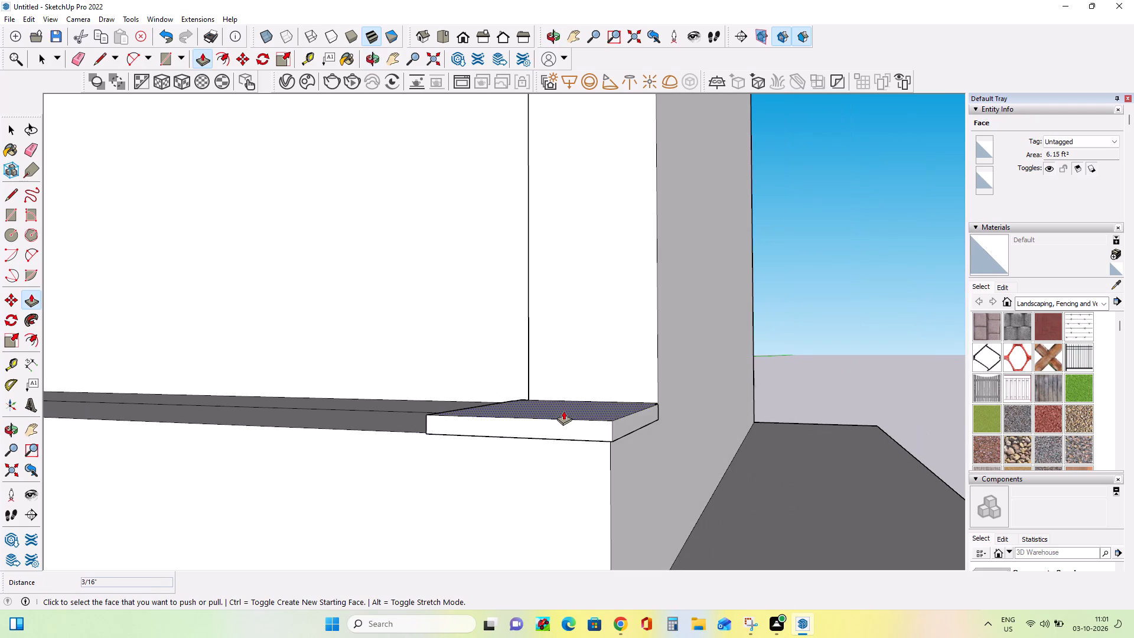
{"action": "left_click", "coordinate": [564, 409]}
{"action": "left_click", "coordinate": [565, 414]}
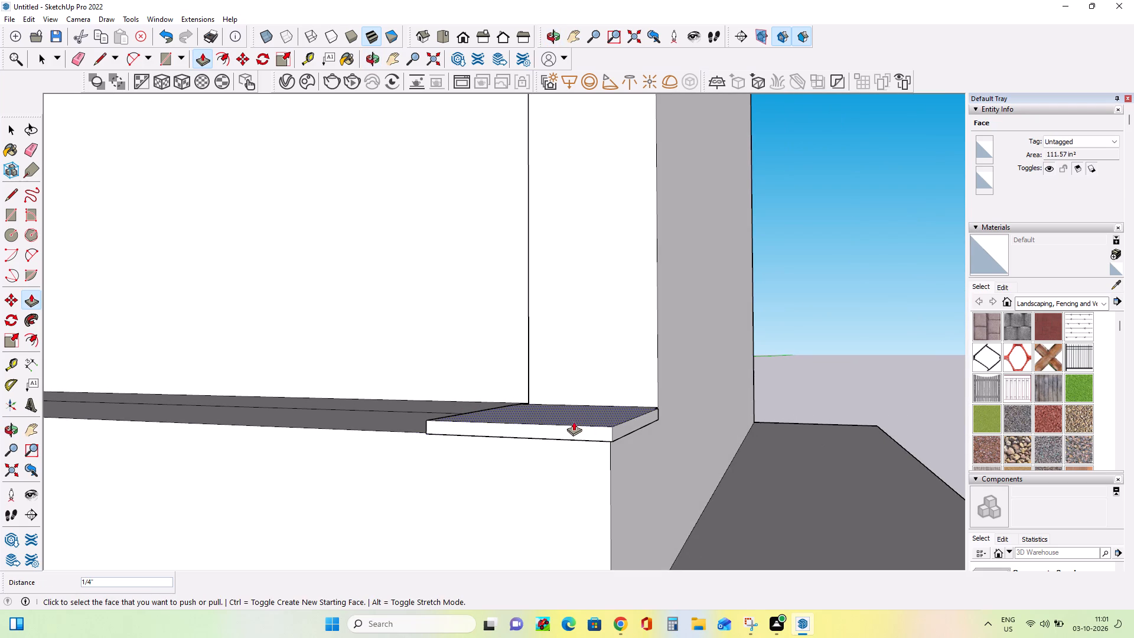
Compare the overhanging corner pad with the column base in the reference elevation image.
{"action": "scroll", "coordinate": [566, 466], "scroll_direction": "down", "scroll_amount": 13}
{"action": "middle_click_drag", "start_coordinate": [412, 476], "coordinate": [656, 480]}
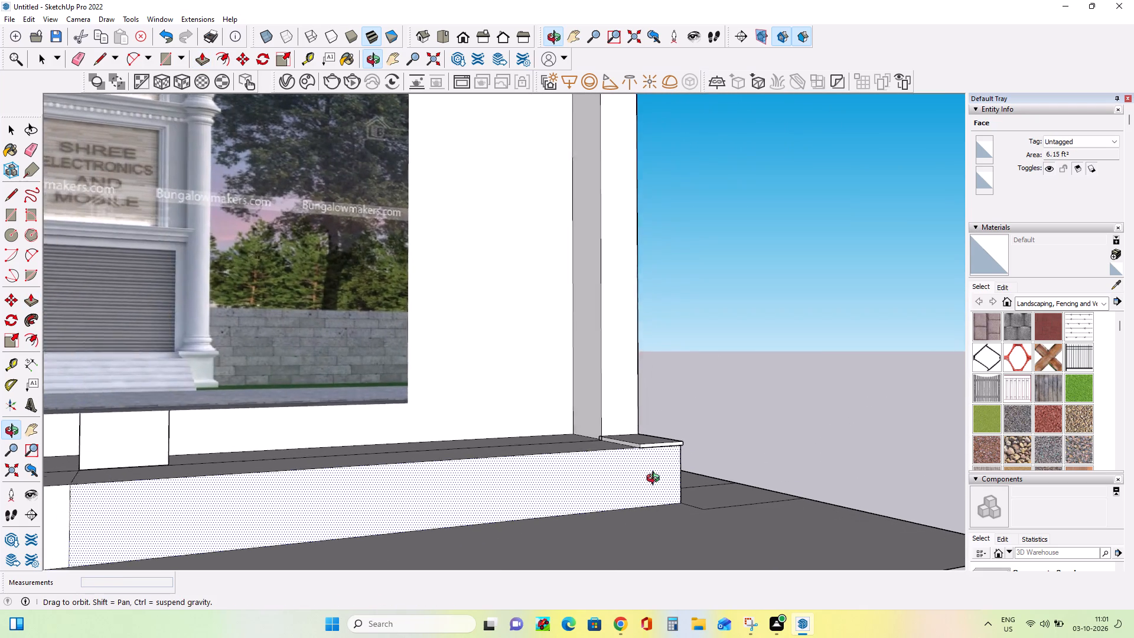
{"action": "middle_click_drag", "start_coordinate": [656, 480], "coordinate": [638, 498]}
{"action": "middle_click_drag", "start_coordinate": [687, 493], "coordinate": [647, 503]}
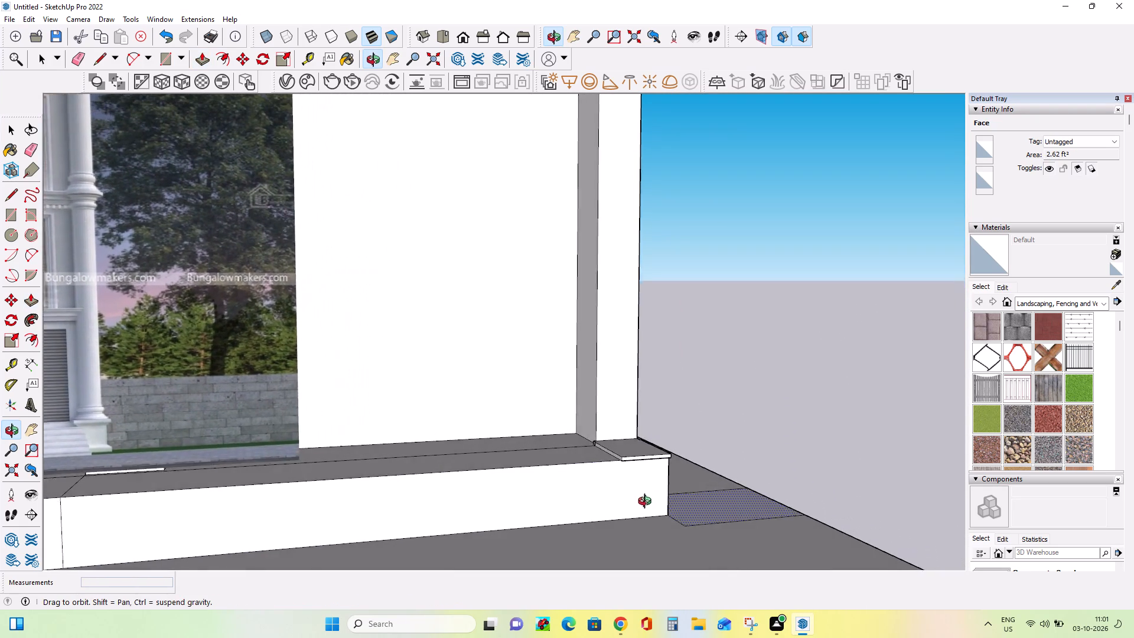
{"action": "middle_click_drag", "start_coordinate": [647, 503], "coordinate": [632, 515]}
{"action": "scroll", "coordinate": [114, 464], "scroll_direction": "up", "scroll_amount": 4}
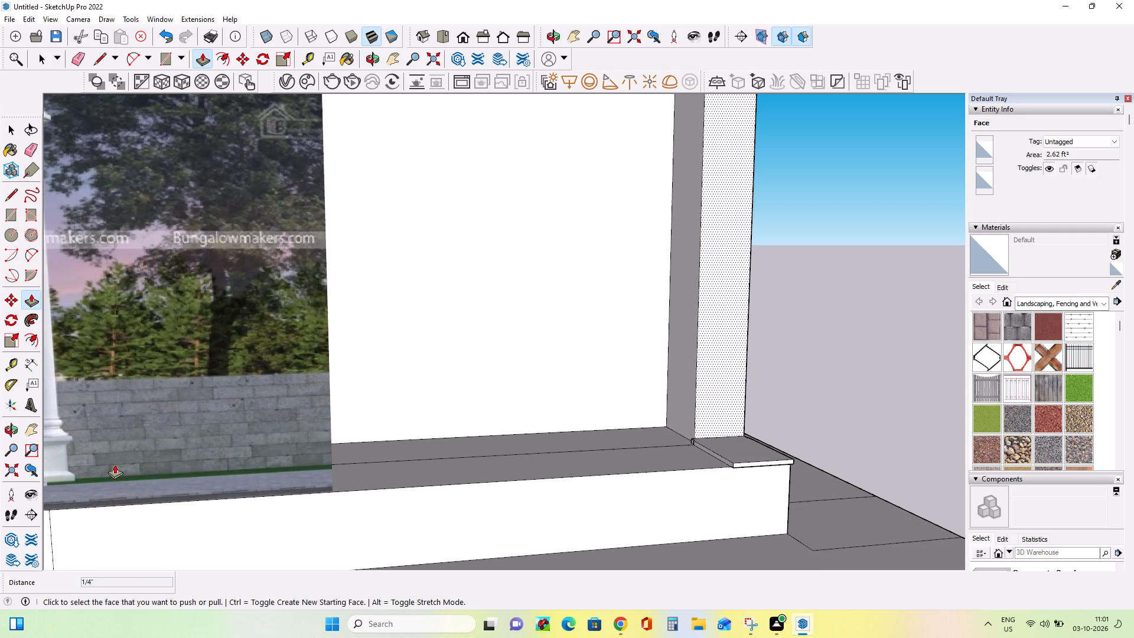
{"action": "scroll", "coordinate": [115, 464], "scroll_direction": "down", "scroll_amount": 7}
{"action": "middle_click_drag", "start_coordinate": [515, 528], "coordinate": [481, 536]}
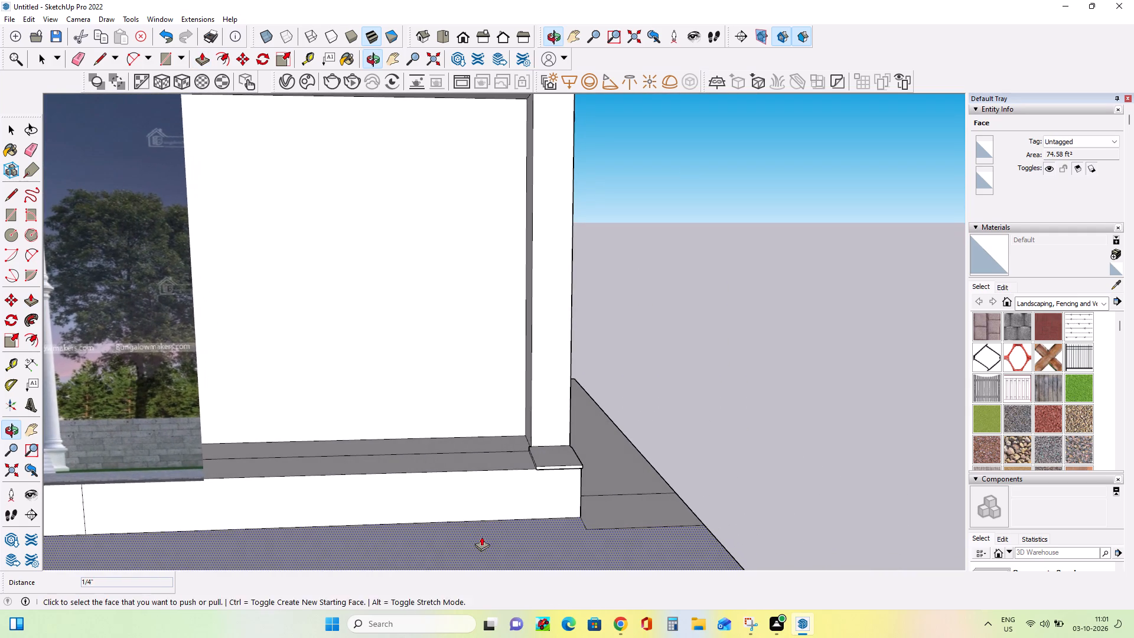
Draw a circle of about 4 1/16" radius centred on the corner pad's top as the column base outline.
{"action": "left_click", "coordinate": [12, 237]}
{"action": "scroll", "coordinate": [557, 455], "scroll_direction": "up", "scroll_amount": 7}
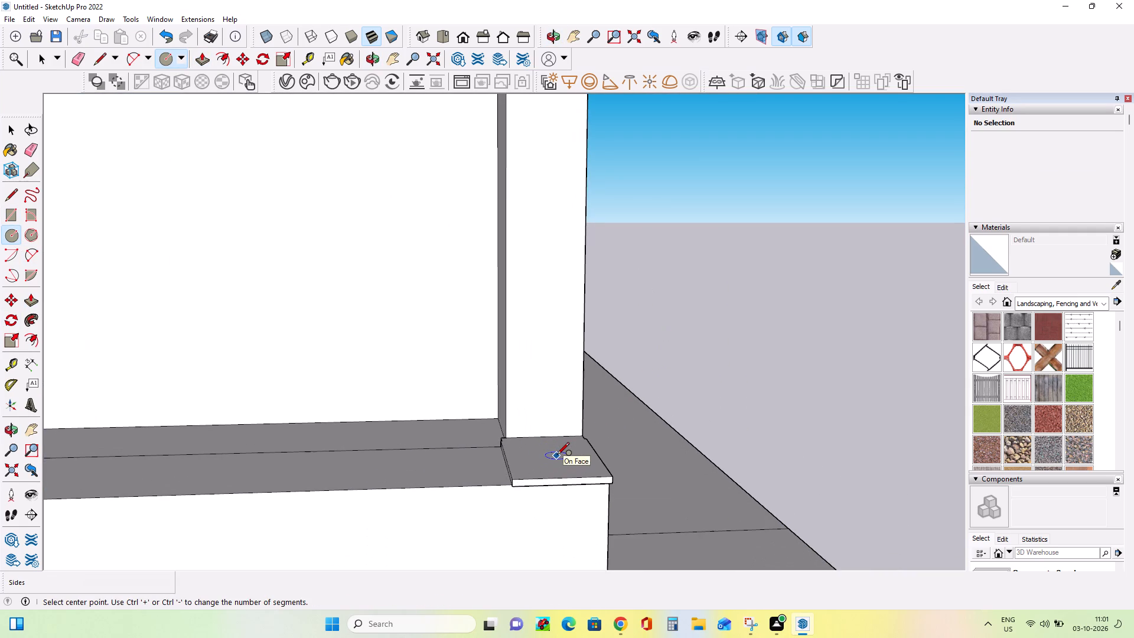
{"action": "scroll", "coordinate": [557, 455], "scroll_direction": "up", "scroll_amount": 3}
{"action": "left_click", "coordinate": [555, 456]}
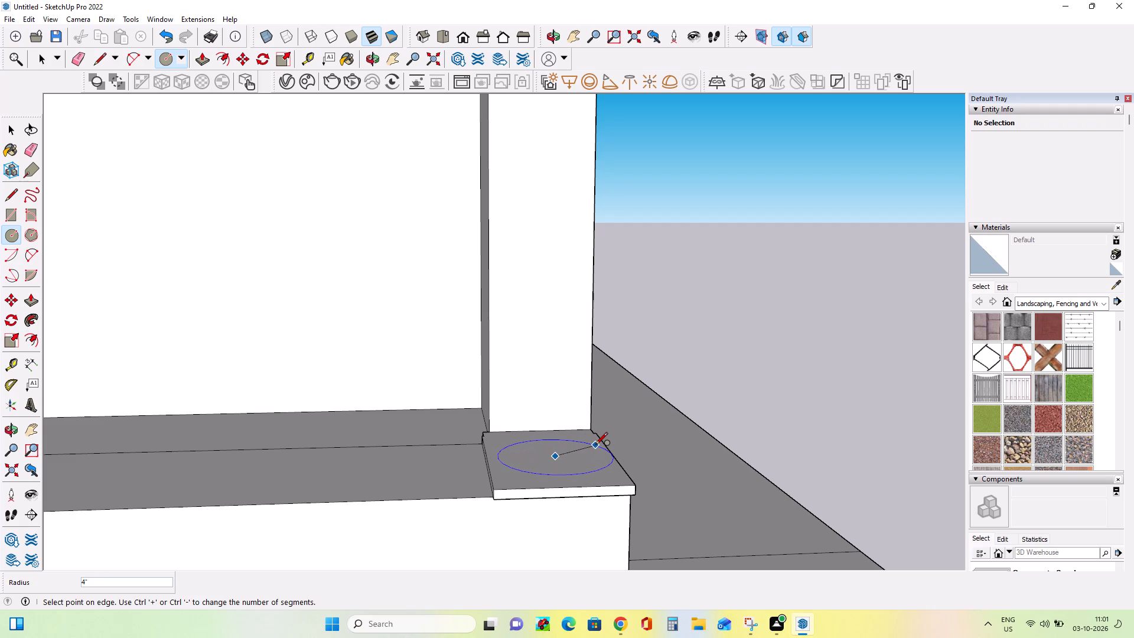
{"action": "key", "text": "Escape"}
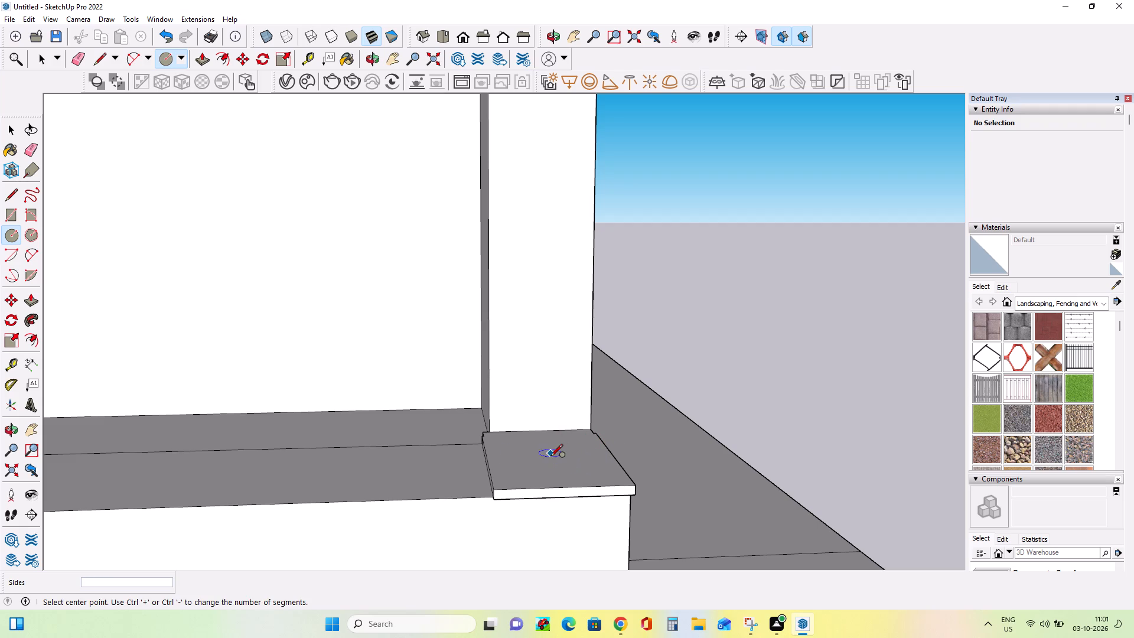
{"action": "scroll", "coordinate": [549, 463], "scroll_direction": "up", "scroll_amount": 3}
{"action": "middle_click_drag", "start_coordinate": [550, 464], "coordinate": [562, 505]}
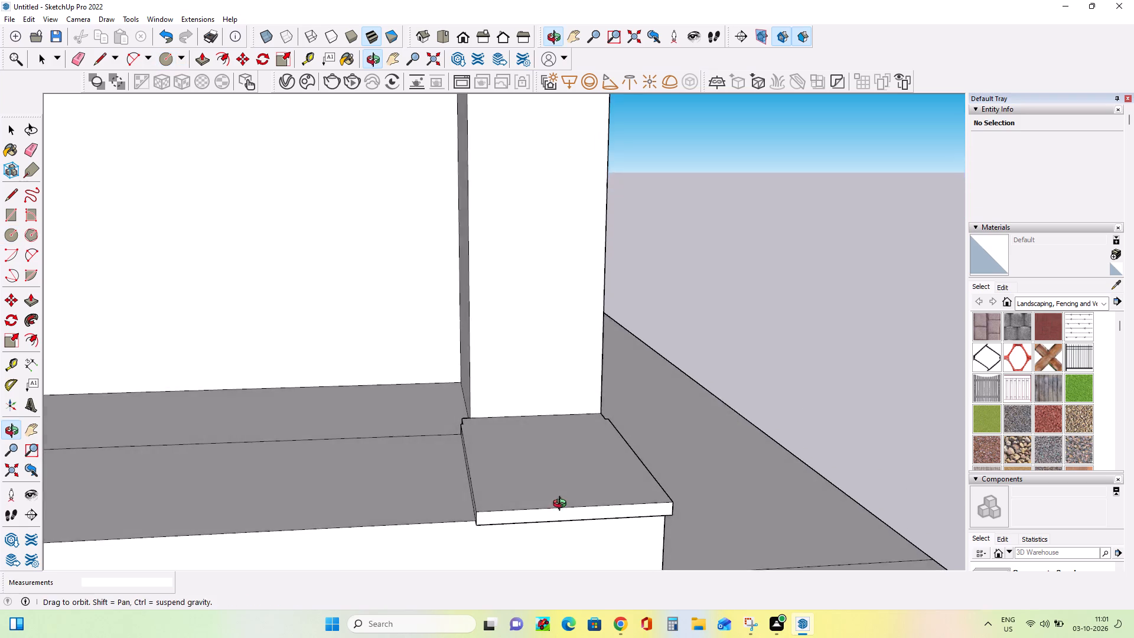
{"action": "middle_click_drag", "start_coordinate": [562, 505], "coordinate": [563, 510]}
{"action": "left_click", "coordinate": [552, 463]}
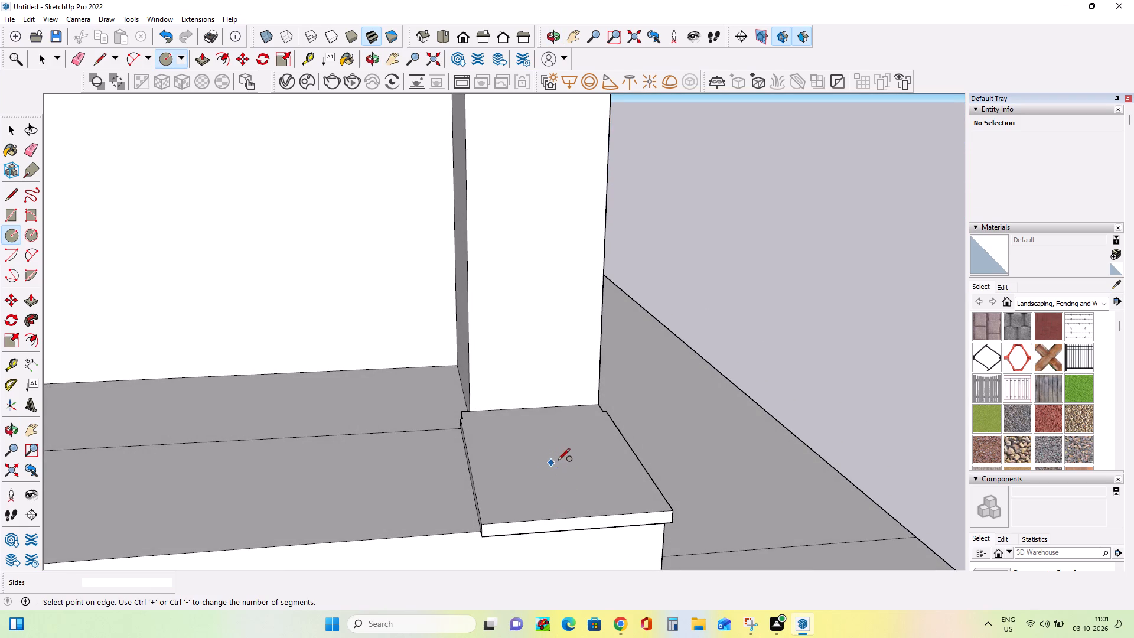
{"action": "left_click", "coordinate": [631, 468]}
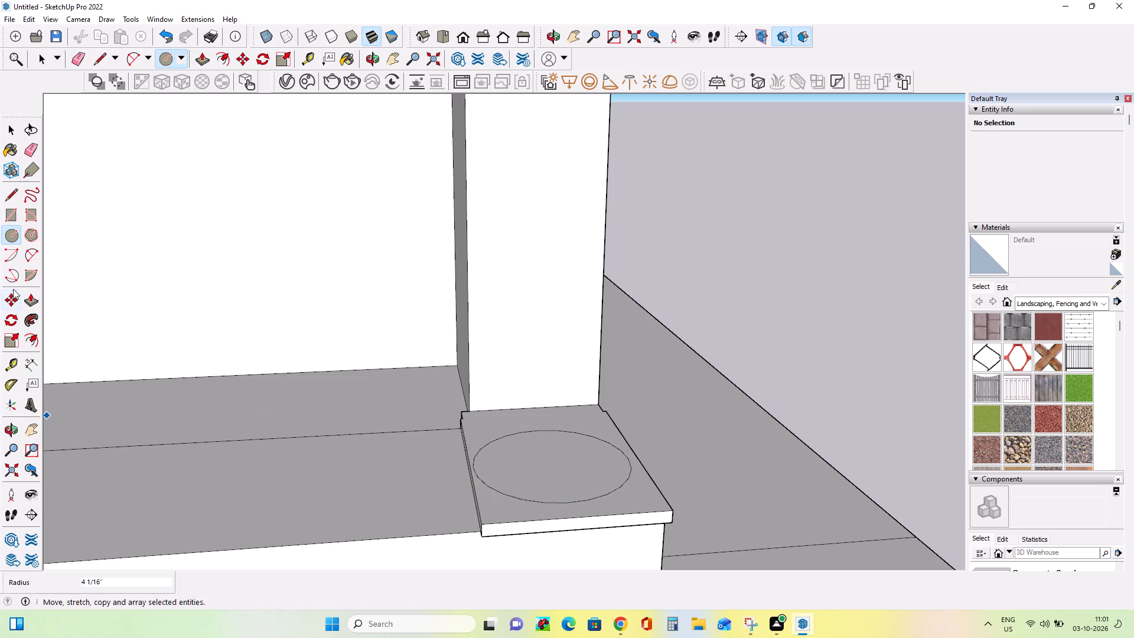
Extrude the circle on the corner pad upward by 3/8" to form a round disc.
{"action": "left_click", "coordinate": [35, 306]}
{"action": "left_click", "coordinate": [581, 465]}
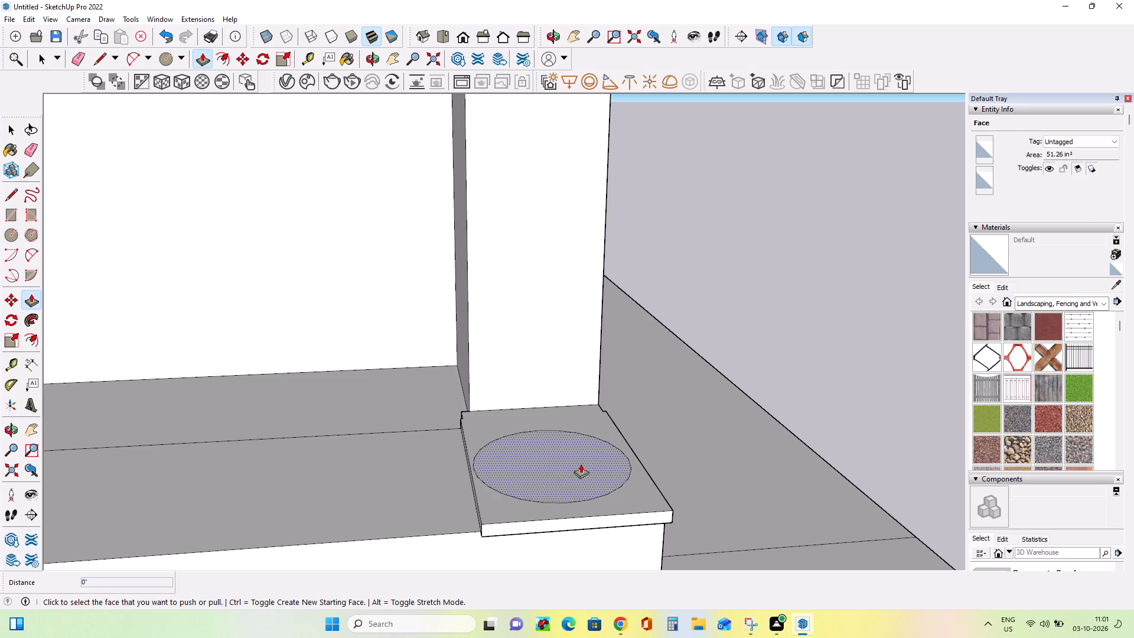
{"action": "left_click", "coordinate": [583, 458]}
Examine the bottom of the column in the reference image to judge the height of its round base.
{"action": "middle_click_drag", "start_coordinate": [664, 481], "coordinate": [629, 449]}
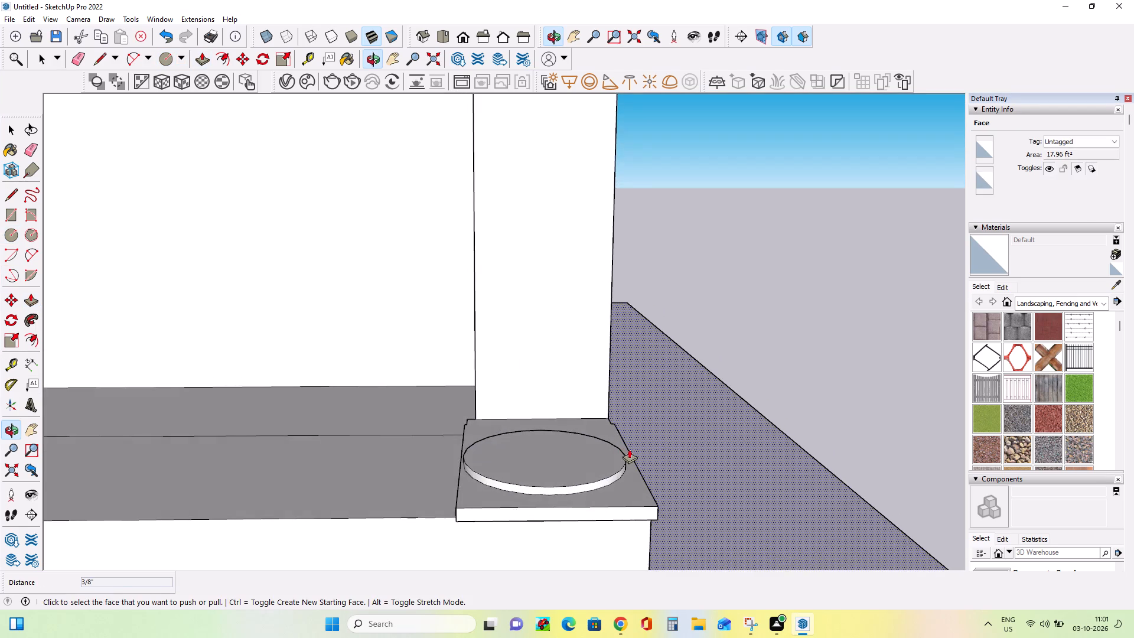
{"action": "scroll", "coordinate": [629, 448], "scroll_direction": "down", "scroll_amount": 15}
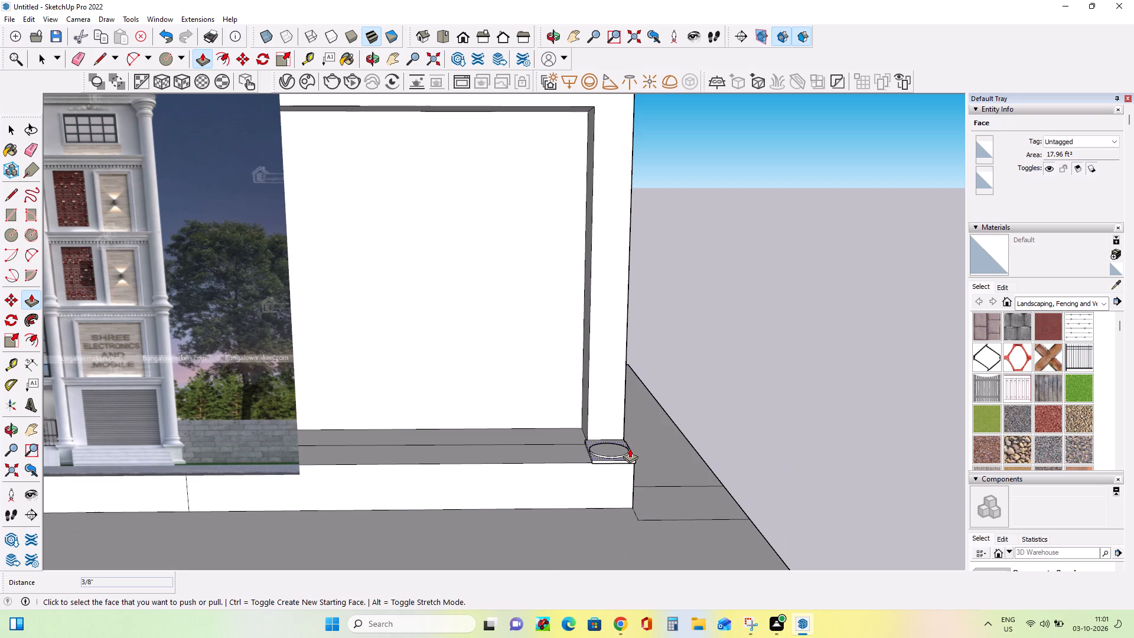
{"action": "scroll", "coordinate": [194, 452], "scroll_direction": "up", "scroll_amount": 7}
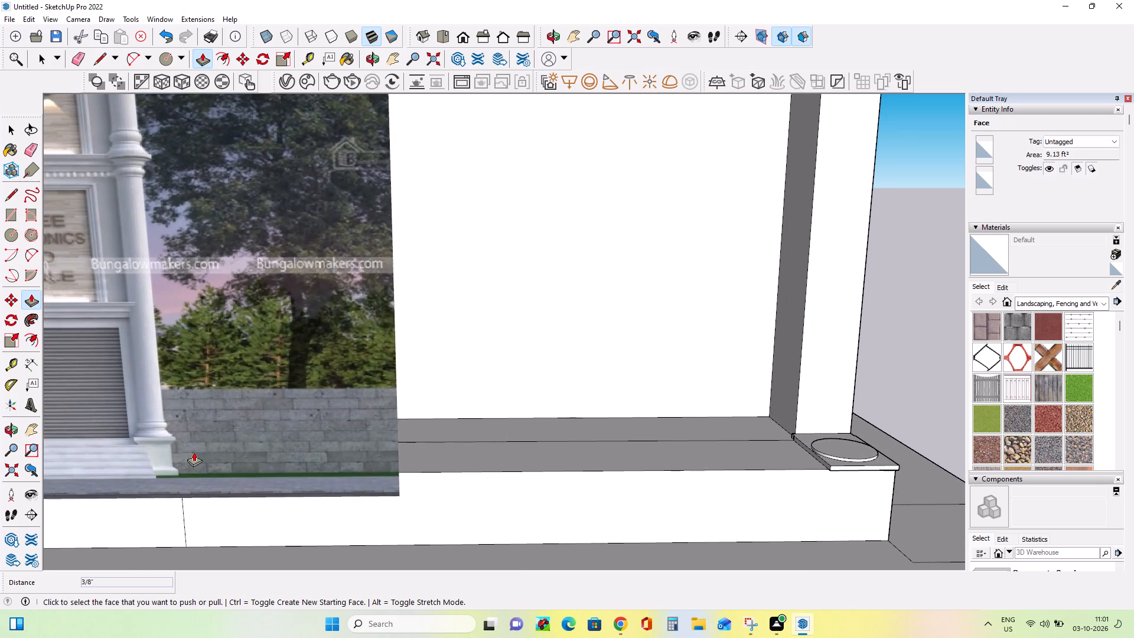
{"action": "middle_click_drag", "start_coordinate": [194, 452], "coordinate": [197, 468]}
{"action": "scroll", "coordinate": [197, 469], "scroll_direction": "up", "scroll_amount": 6}
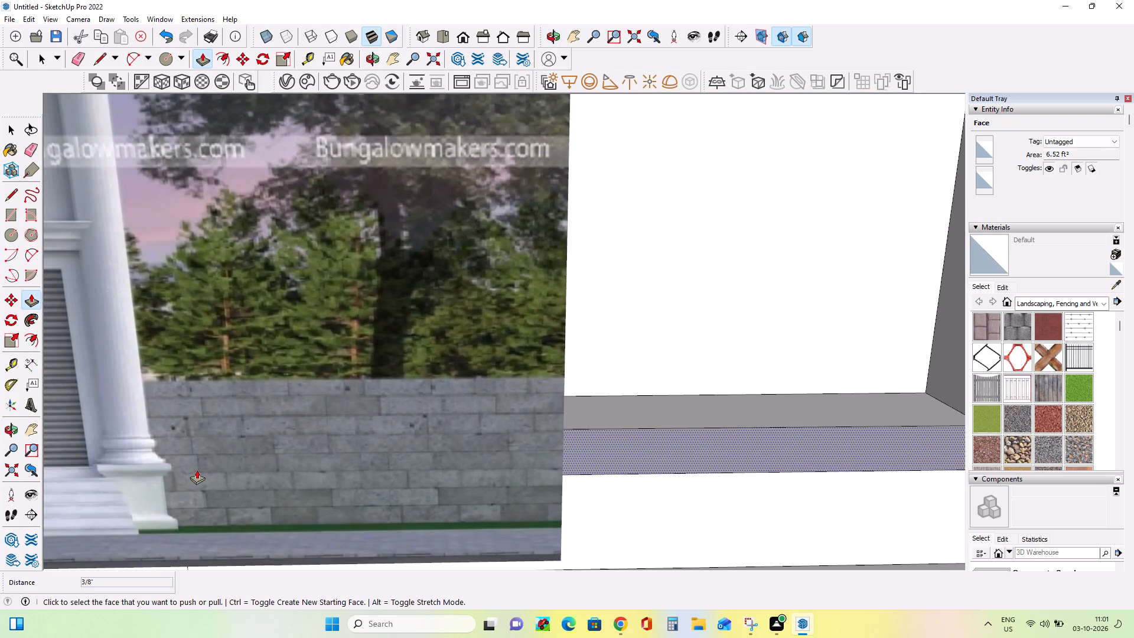
{"action": "scroll", "coordinate": [197, 470], "scroll_direction": "down", "scroll_amount": 6}
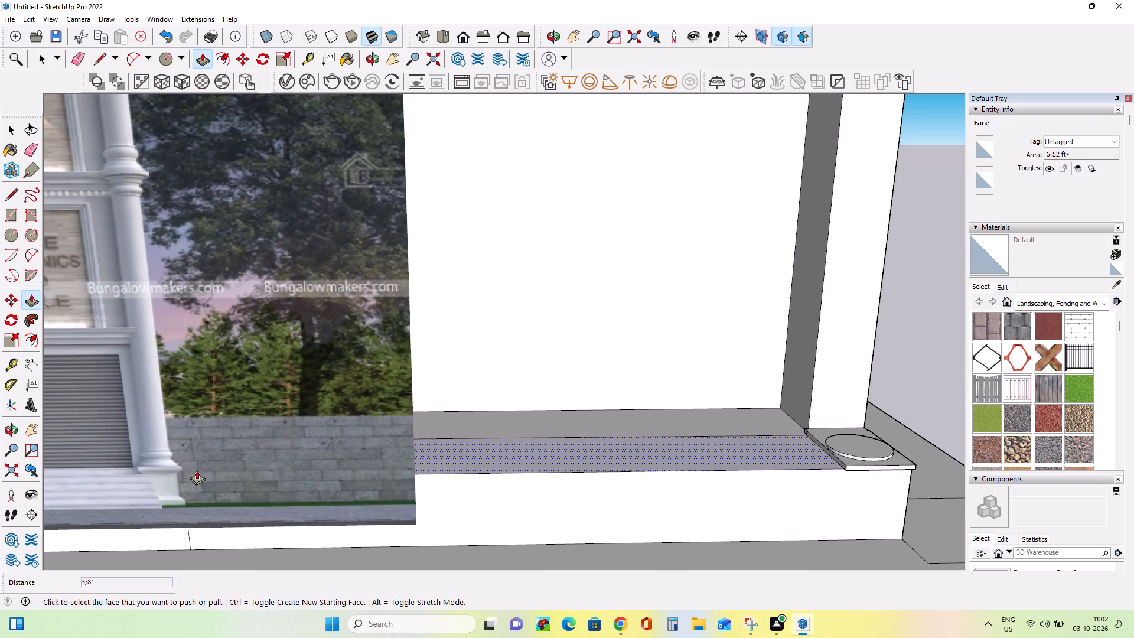
Raise the round disc's top by a further 1 1/16".
{"action": "left_click", "coordinate": [862, 440]}
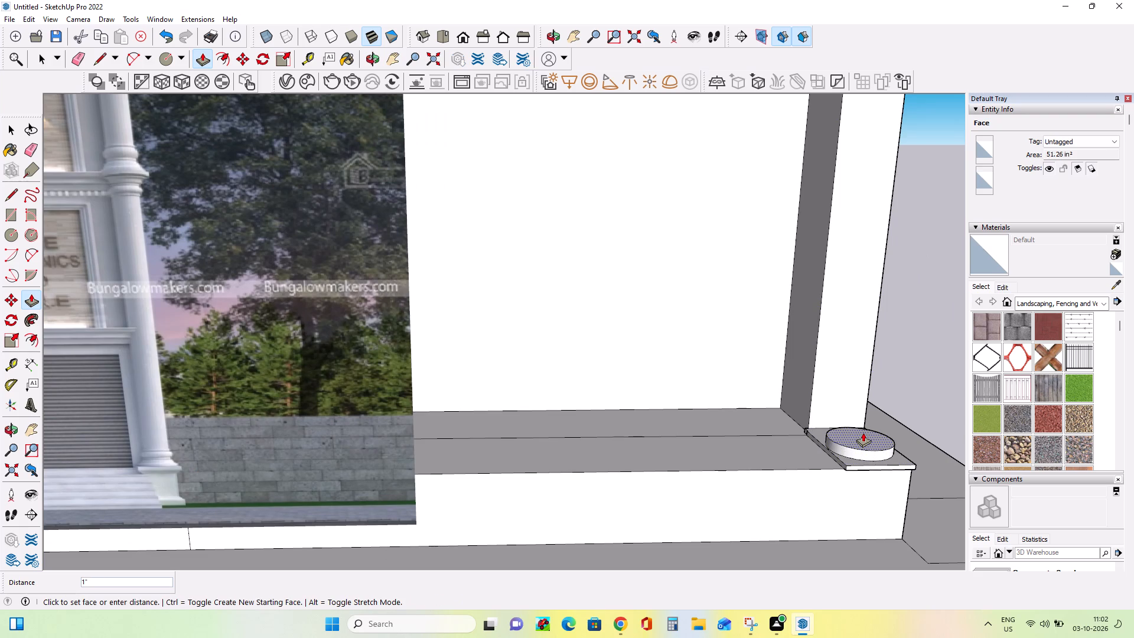
{"action": "left_click", "coordinate": [863, 432]}
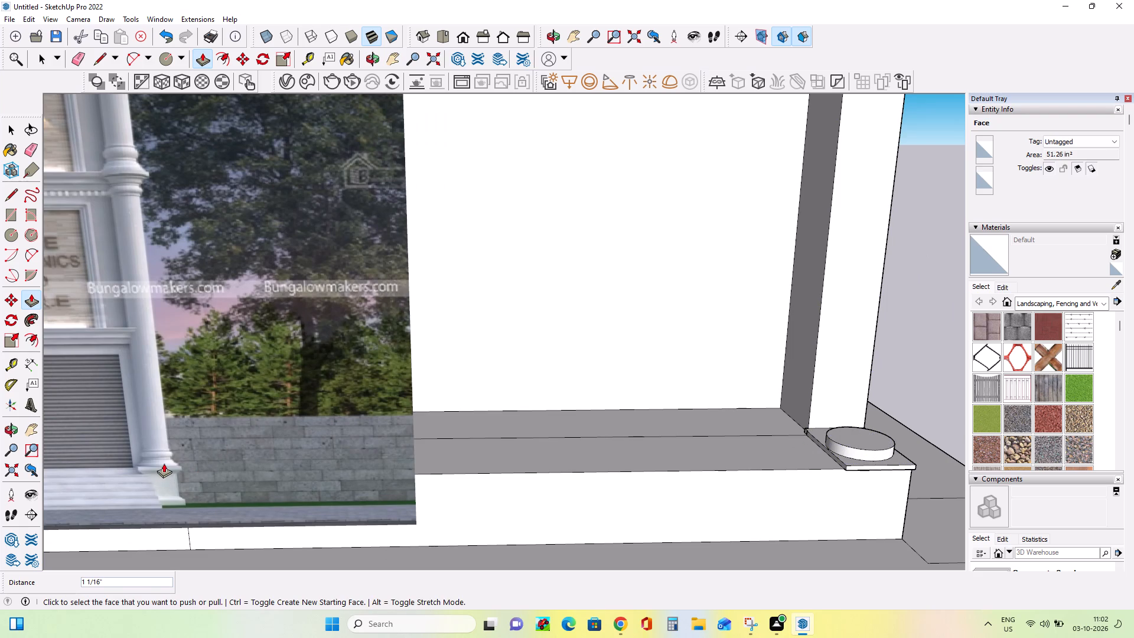
Examine the moulding profile at the foot of the column in the reference image.
{"action": "scroll", "coordinate": [169, 464], "scroll_direction": "up", "scroll_amount": 7}
{"action": "scroll", "coordinate": [169, 464], "scroll_direction": "down", "scroll_amount": 3}
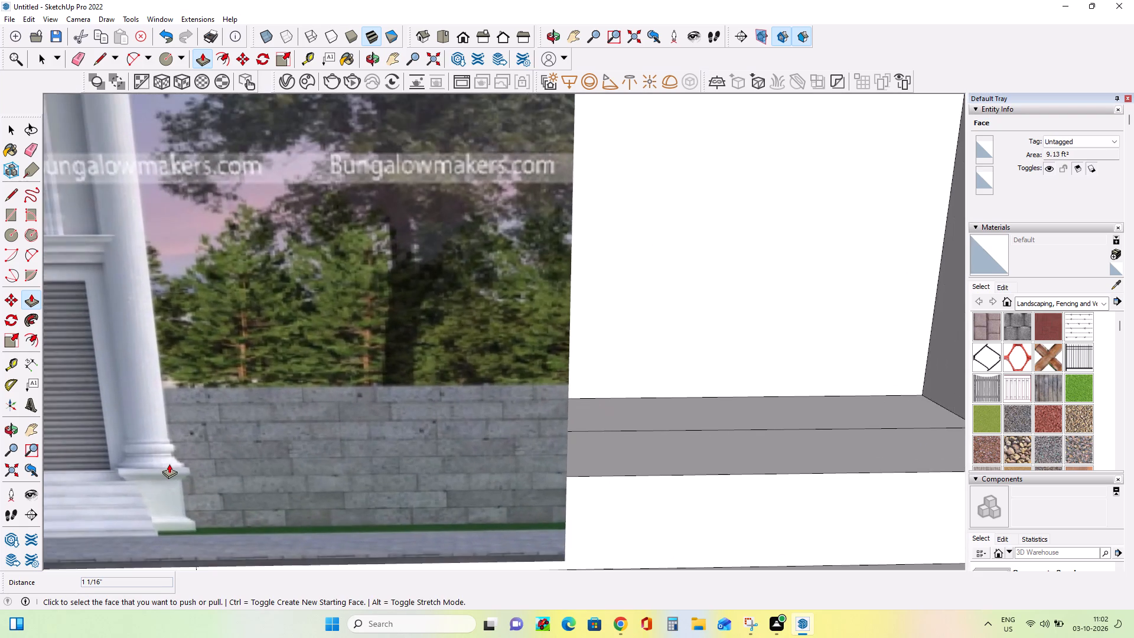
{"action": "scroll", "coordinate": [169, 464], "scroll_direction": "up", "scroll_amount": 10}
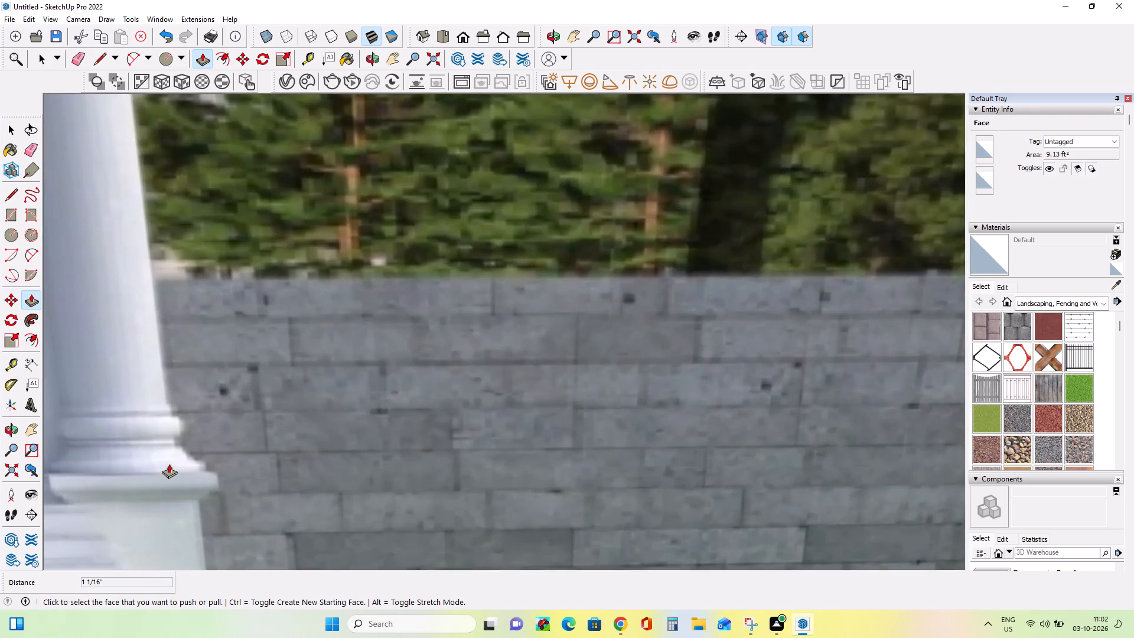
{"action": "scroll", "coordinate": [169, 464], "scroll_direction": "up", "scroll_amount": 6}
{"action": "scroll", "coordinate": [169, 464], "scroll_direction": "down", "scroll_amount": 1}
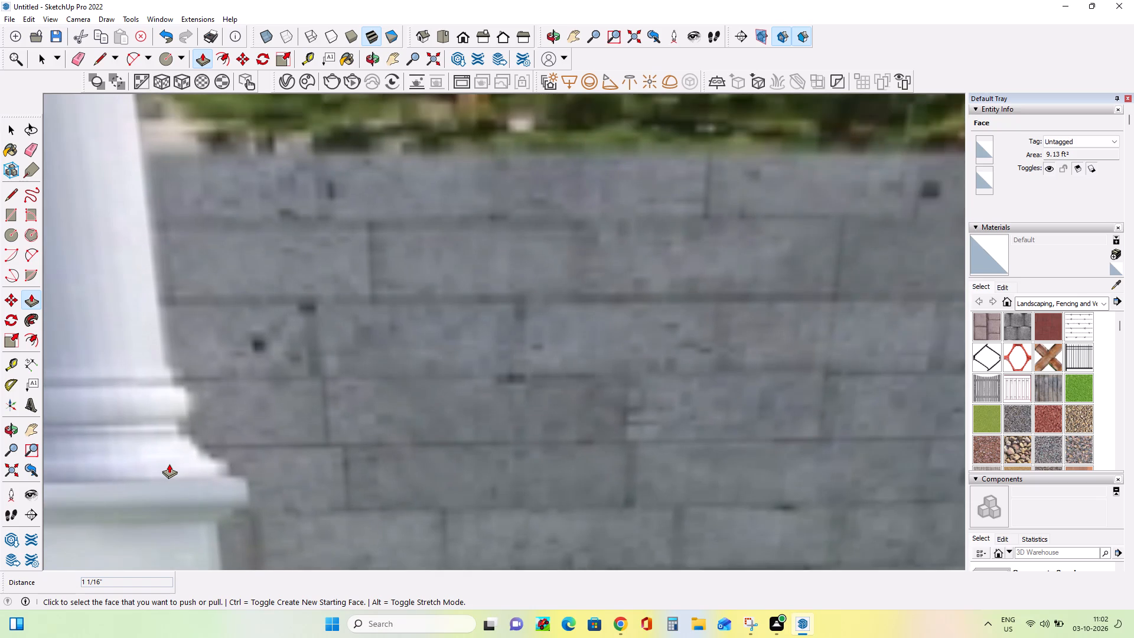
{"action": "scroll", "coordinate": [169, 464], "scroll_direction": "down", "scroll_amount": 20}
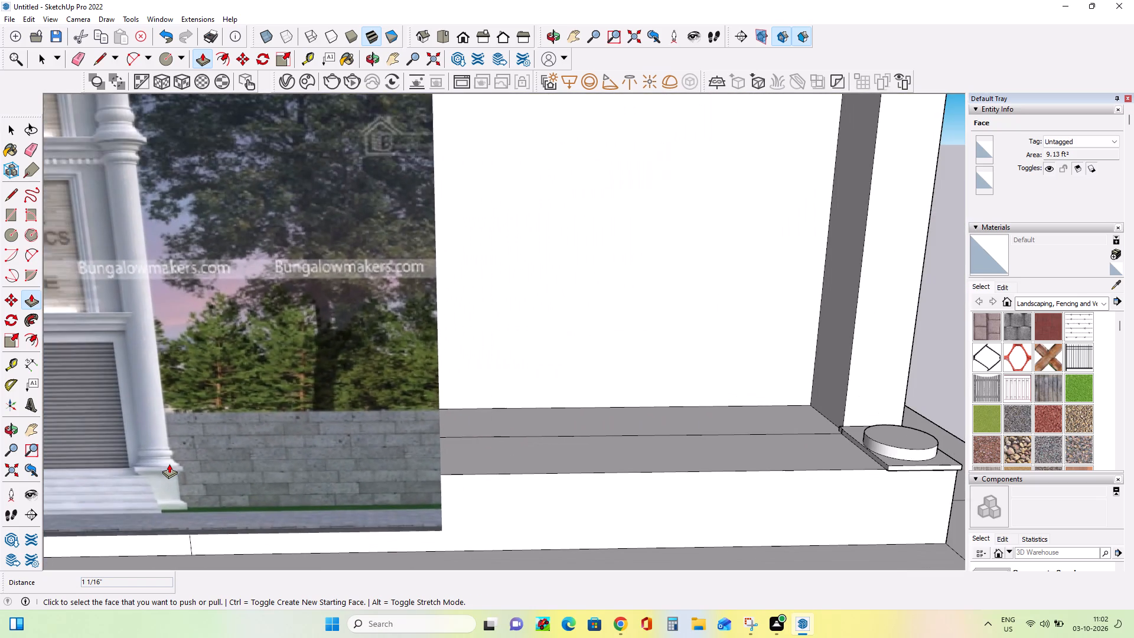
Undo the last raise of the round disc's top on the corner pad.
{"action": "scroll", "coordinate": [169, 464], "scroll_direction": "down", "scroll_amount": 3}
{"action": "key", "text": "ctrl+z"}
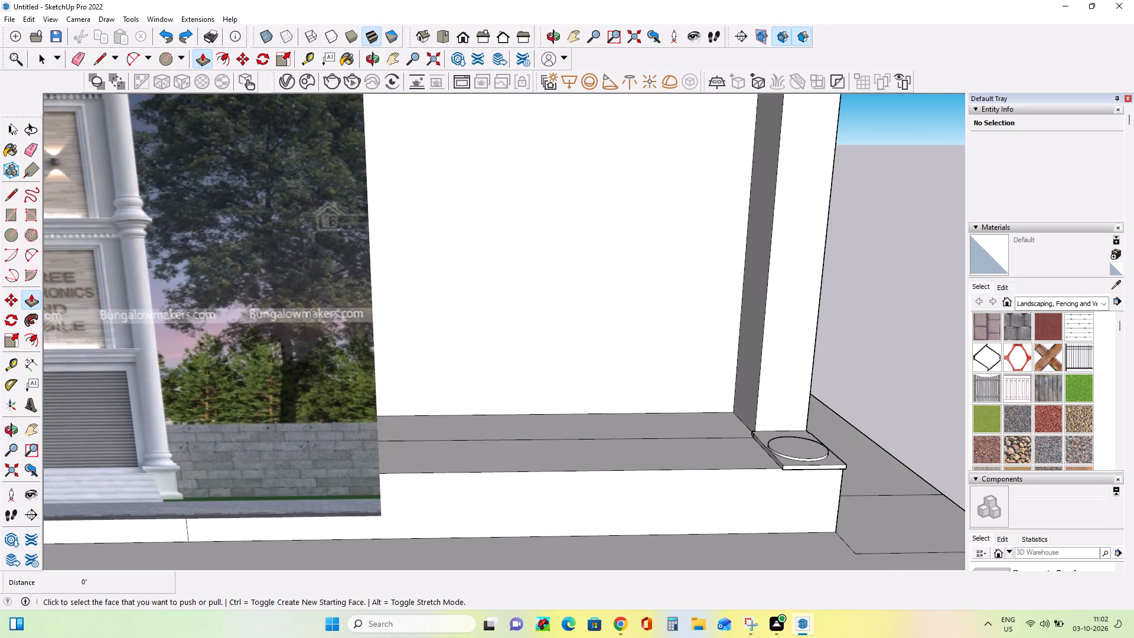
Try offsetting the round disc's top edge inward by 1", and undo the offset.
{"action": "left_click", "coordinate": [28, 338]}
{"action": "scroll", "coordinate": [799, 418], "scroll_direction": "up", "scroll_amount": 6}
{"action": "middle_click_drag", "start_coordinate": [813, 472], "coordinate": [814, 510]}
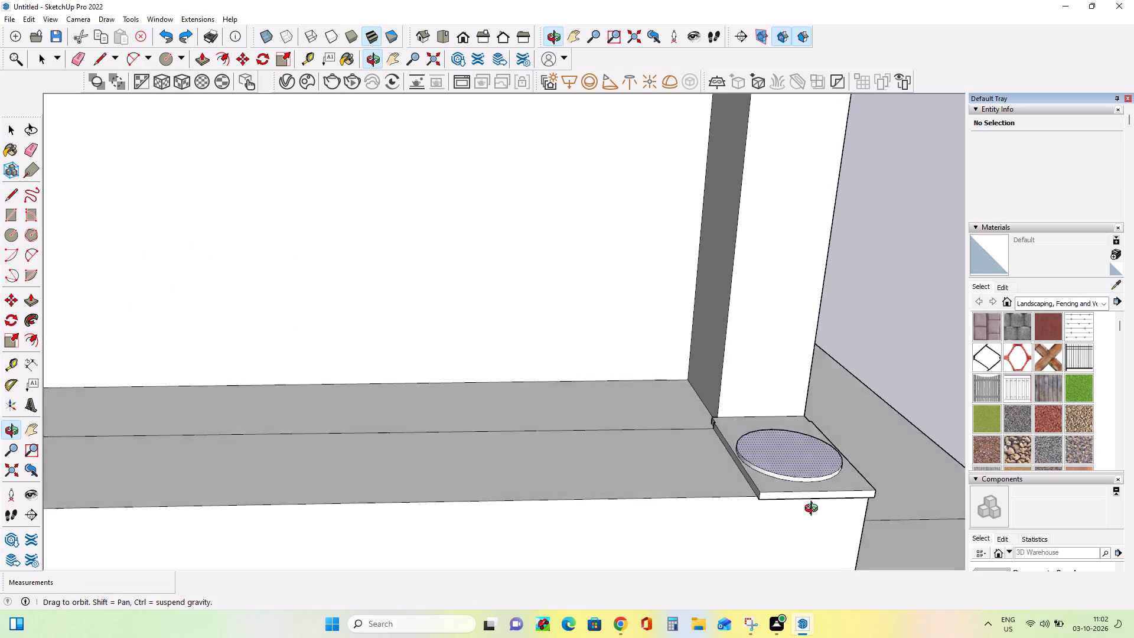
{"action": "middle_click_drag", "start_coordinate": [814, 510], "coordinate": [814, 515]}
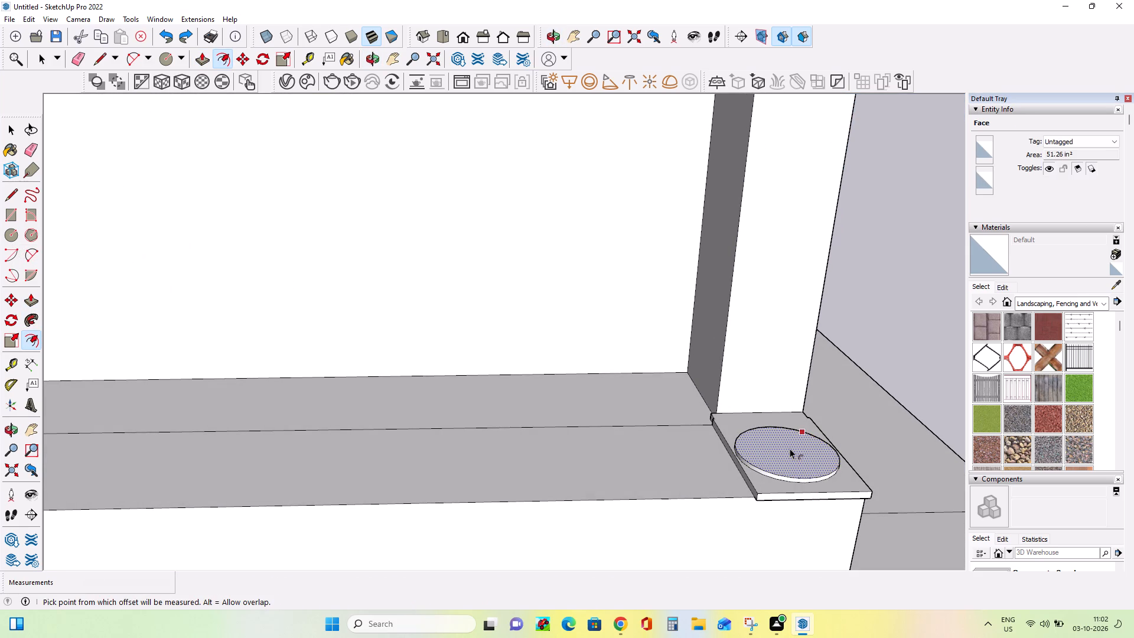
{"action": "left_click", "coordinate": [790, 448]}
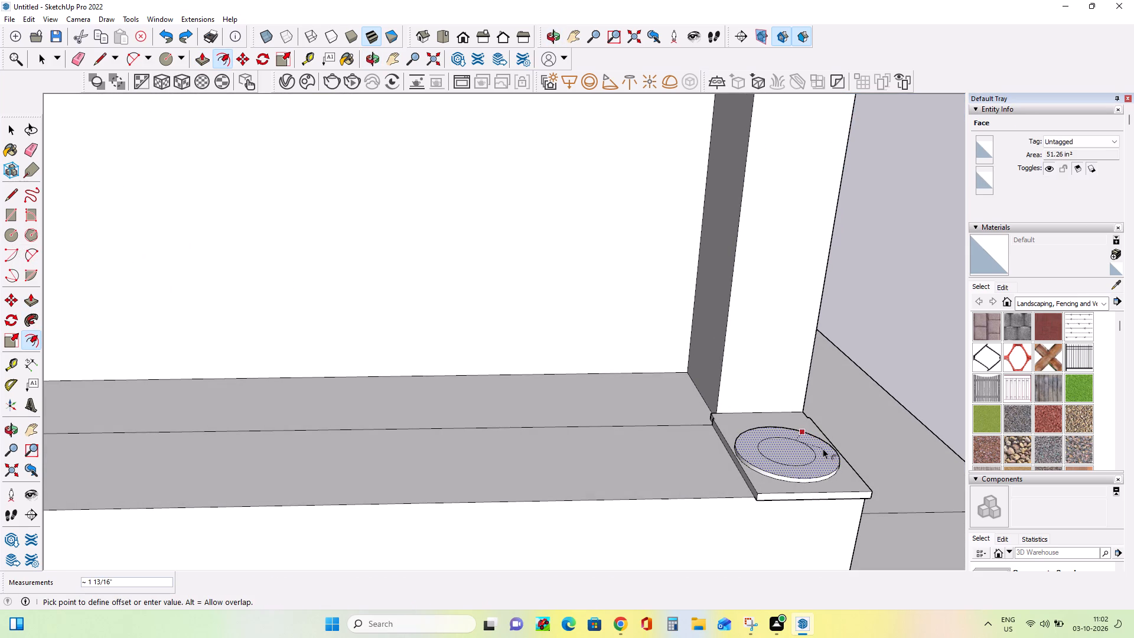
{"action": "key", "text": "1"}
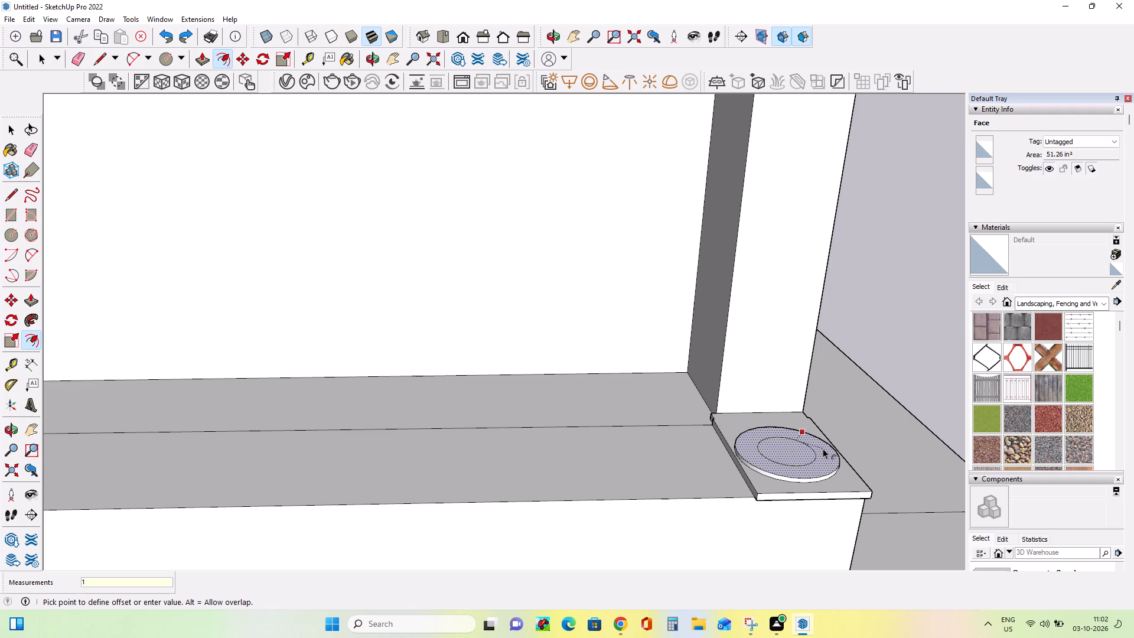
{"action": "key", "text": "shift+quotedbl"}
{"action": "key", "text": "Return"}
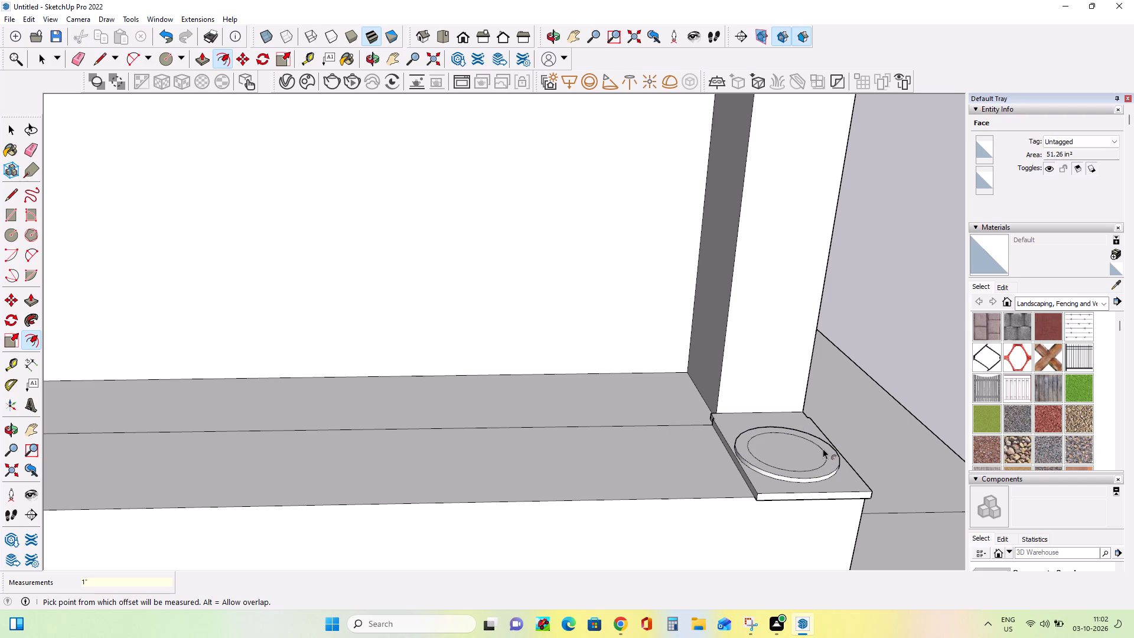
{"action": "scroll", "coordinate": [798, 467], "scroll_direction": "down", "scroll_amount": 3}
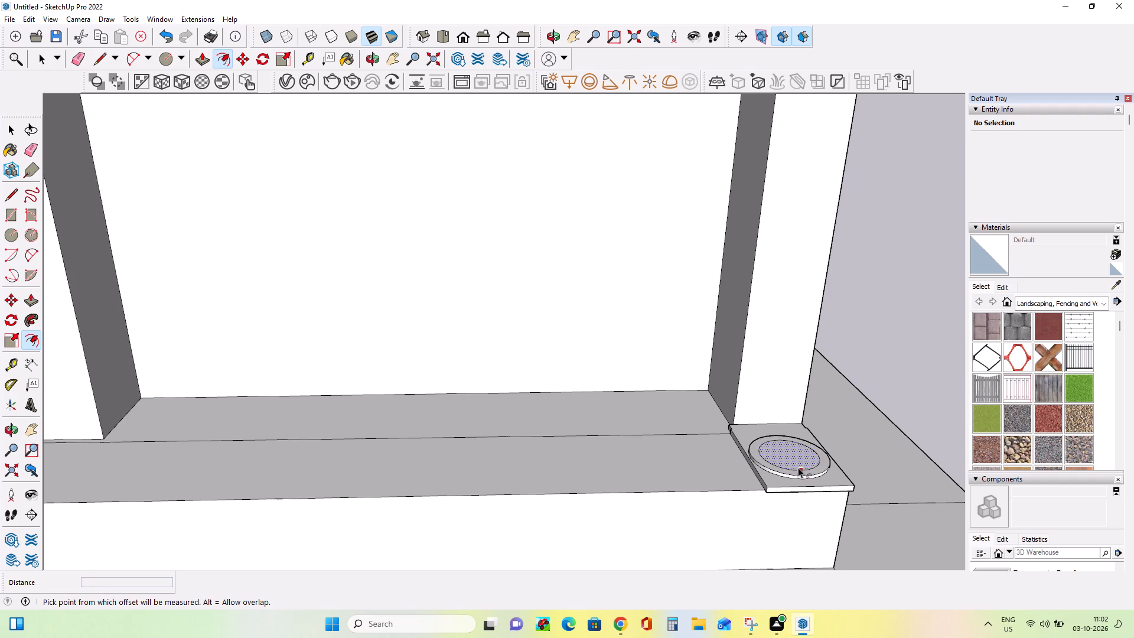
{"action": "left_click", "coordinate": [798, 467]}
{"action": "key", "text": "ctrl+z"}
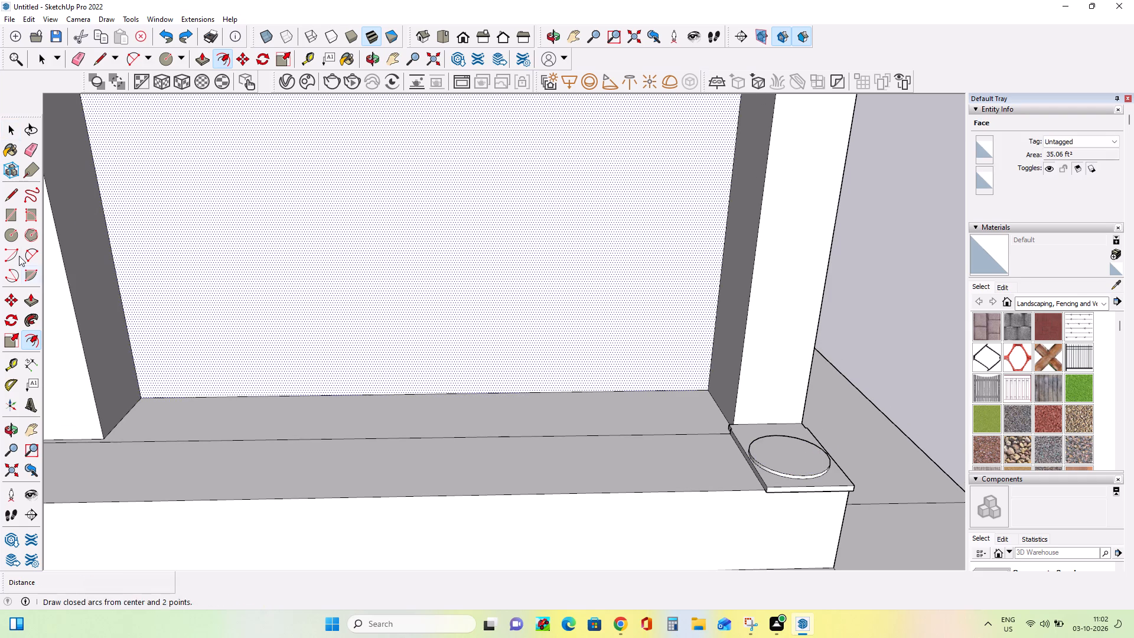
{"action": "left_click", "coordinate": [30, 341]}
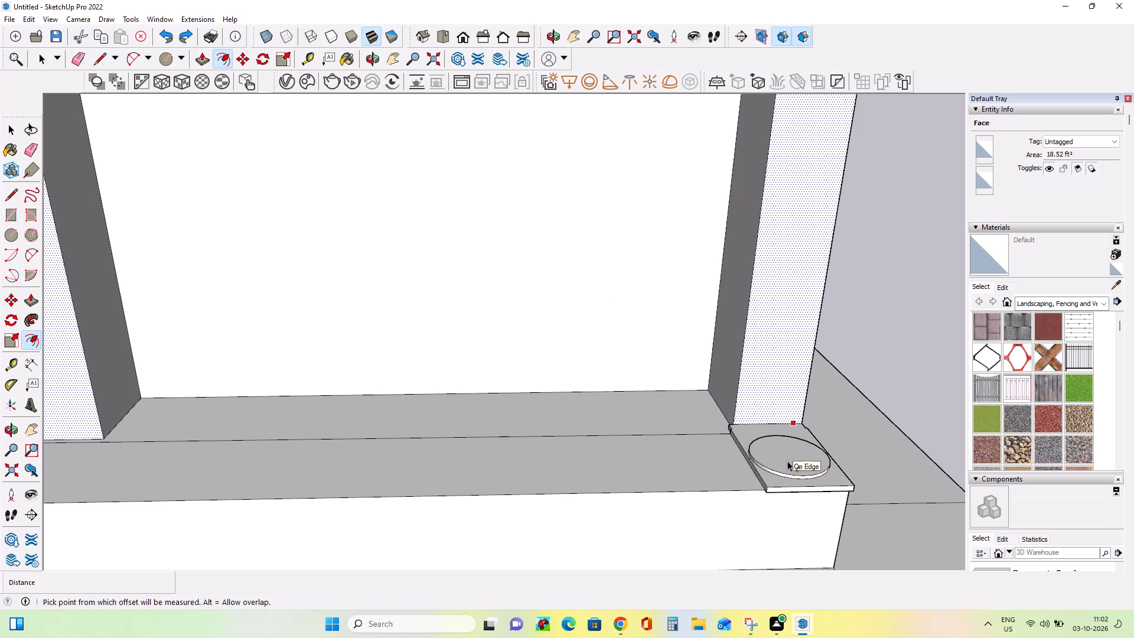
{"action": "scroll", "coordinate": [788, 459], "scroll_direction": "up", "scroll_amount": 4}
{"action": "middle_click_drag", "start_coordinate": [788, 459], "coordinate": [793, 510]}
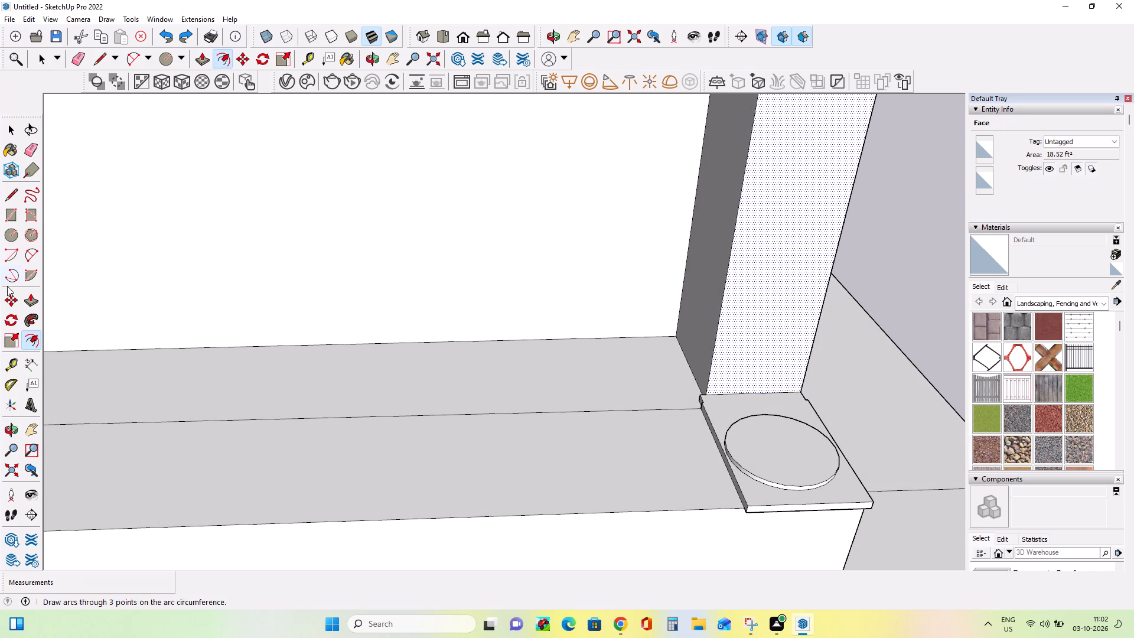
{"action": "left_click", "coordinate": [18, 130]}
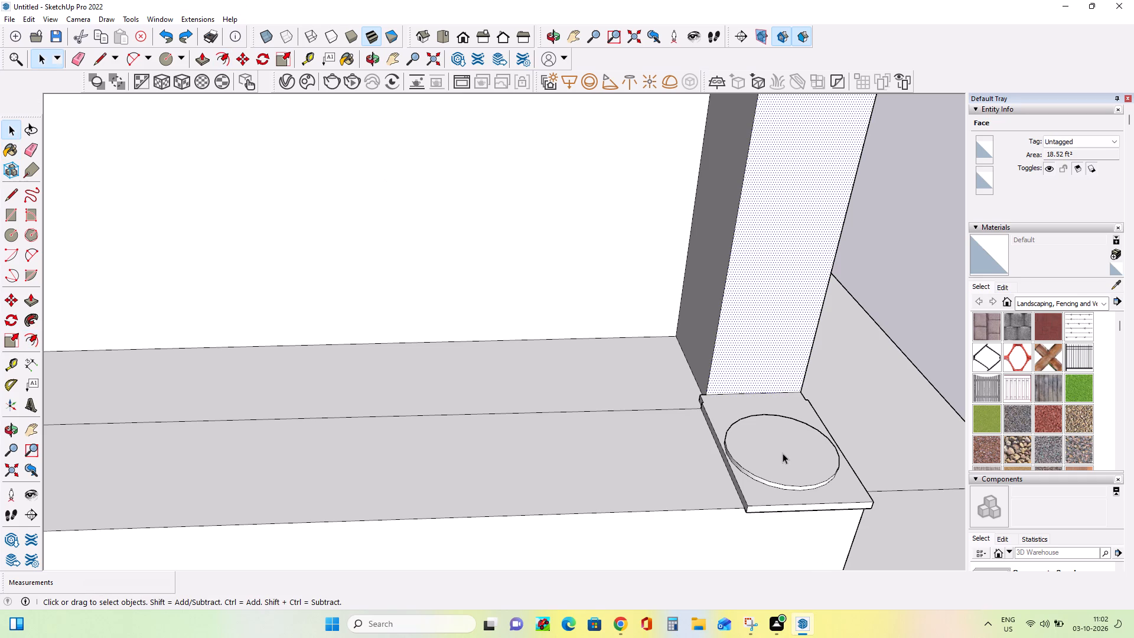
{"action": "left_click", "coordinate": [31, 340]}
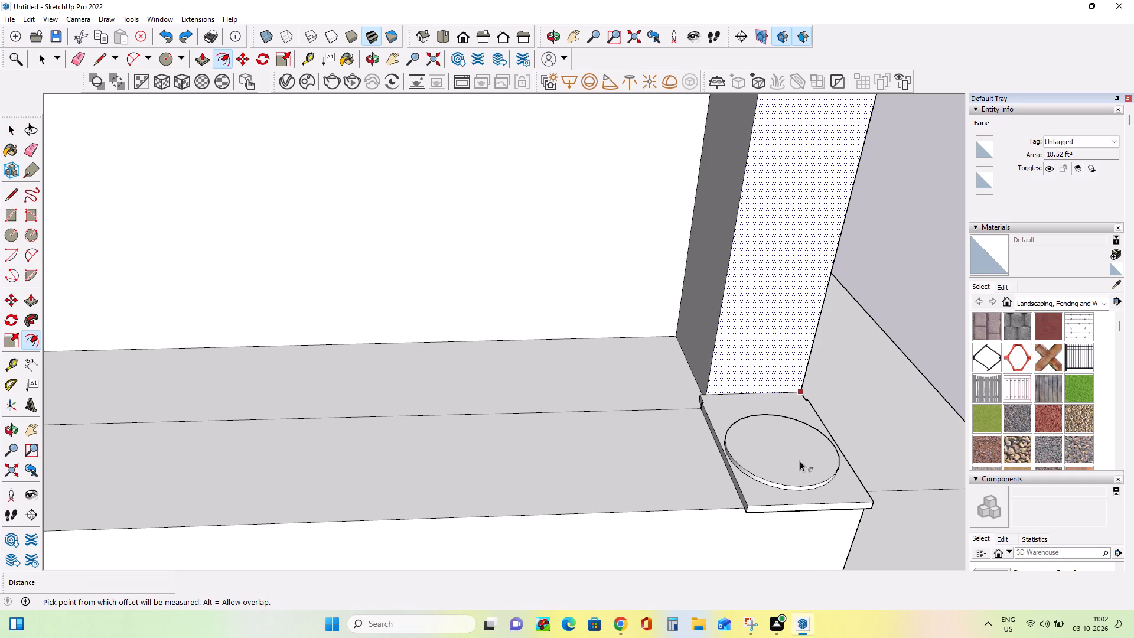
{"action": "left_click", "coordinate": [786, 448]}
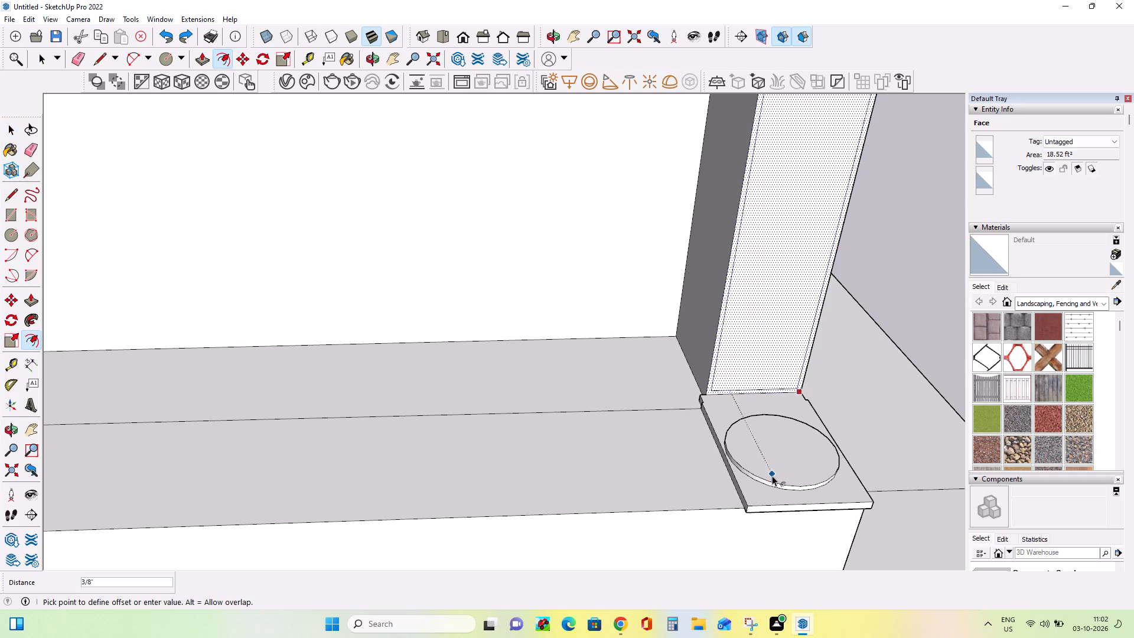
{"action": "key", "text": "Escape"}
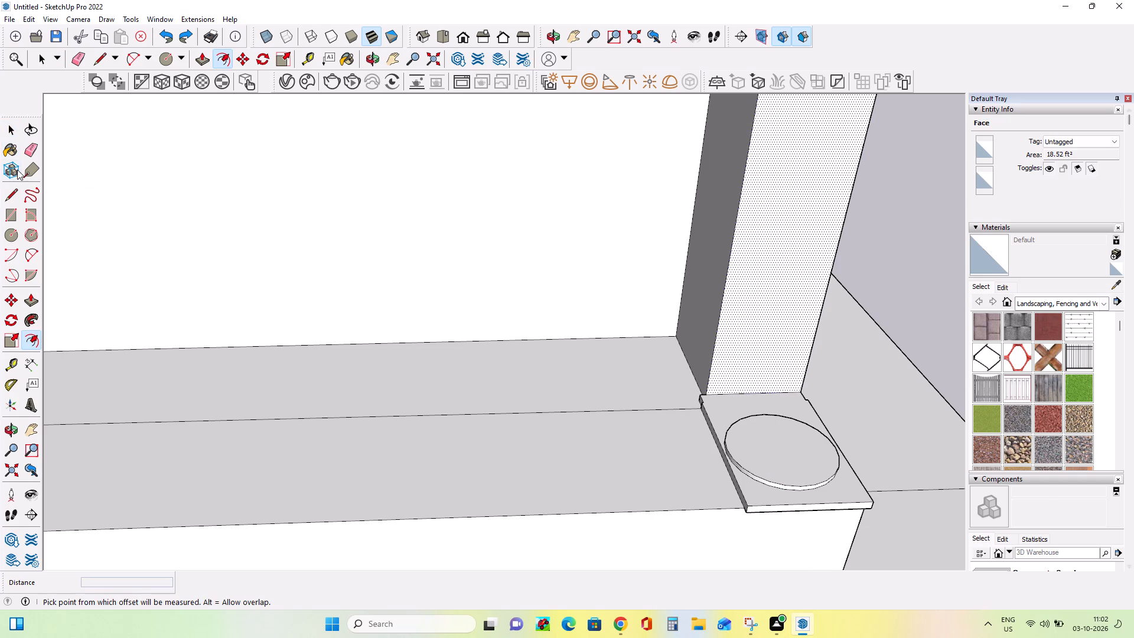
Offset the round disc's top edge inward by 1" to form an inner circle.
{"action": "left_click", "coordinate": [8, 124]}
{"action": "left_click", "coordinate": [799, 440]}
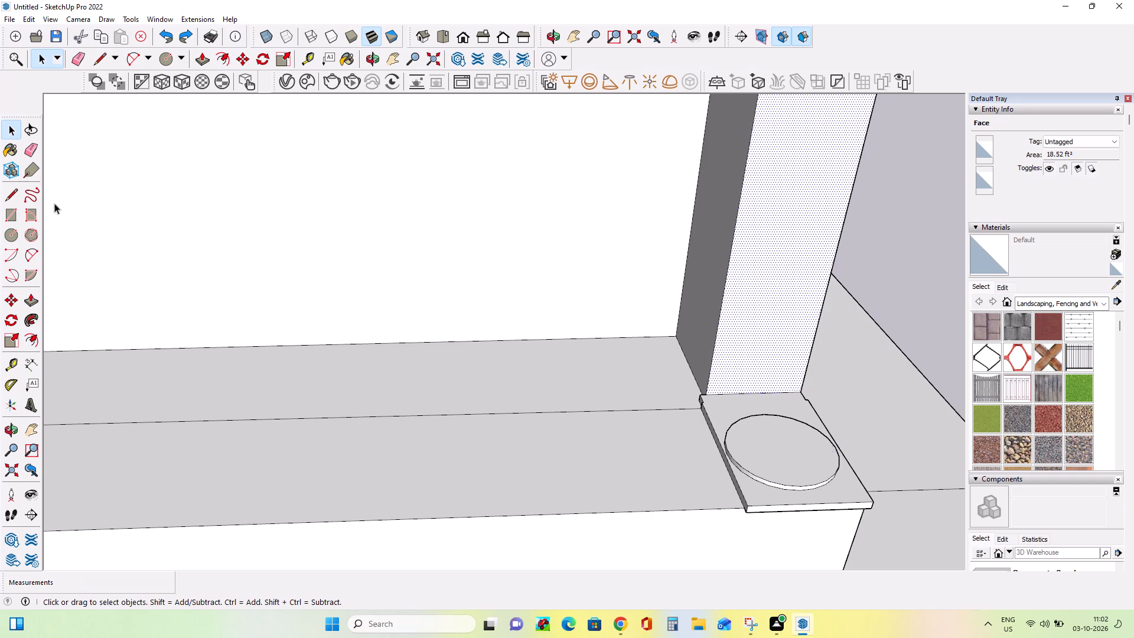
{"action": "left_click", "coordinate": [35, 338]}
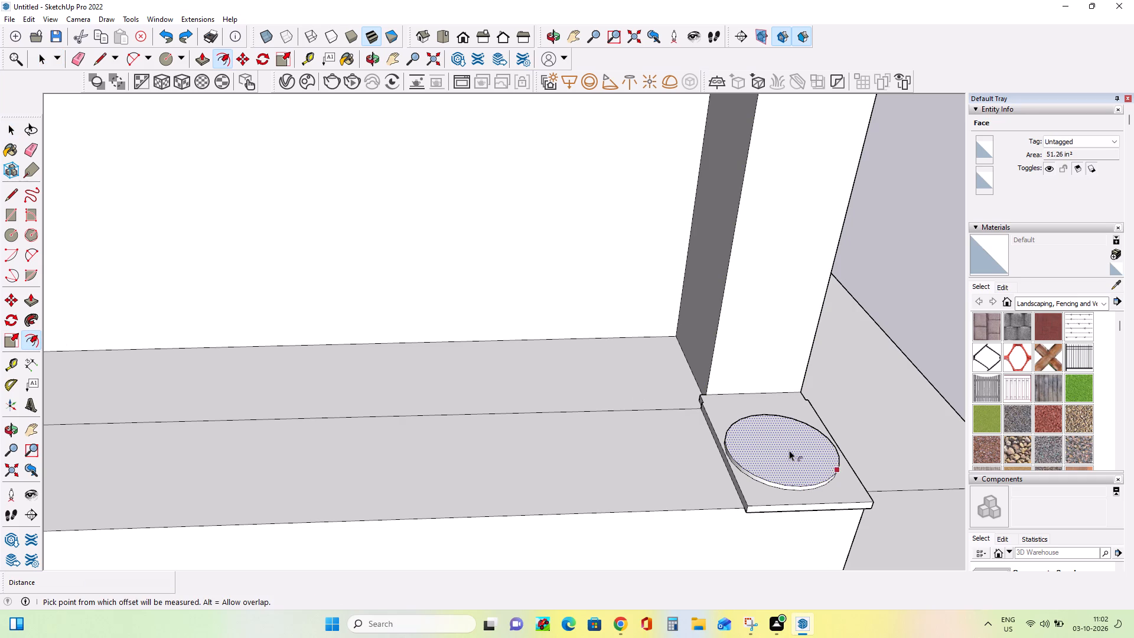
{"action": "left_click", "coordinate": [789, 448]}
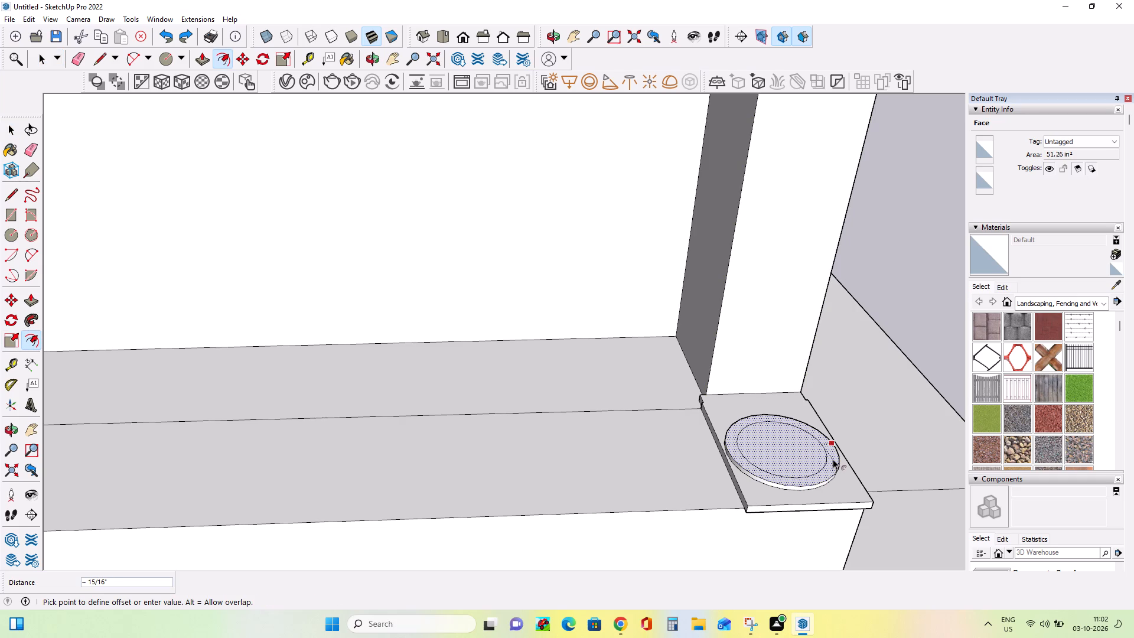
{"action": "type", "text": "1\""}
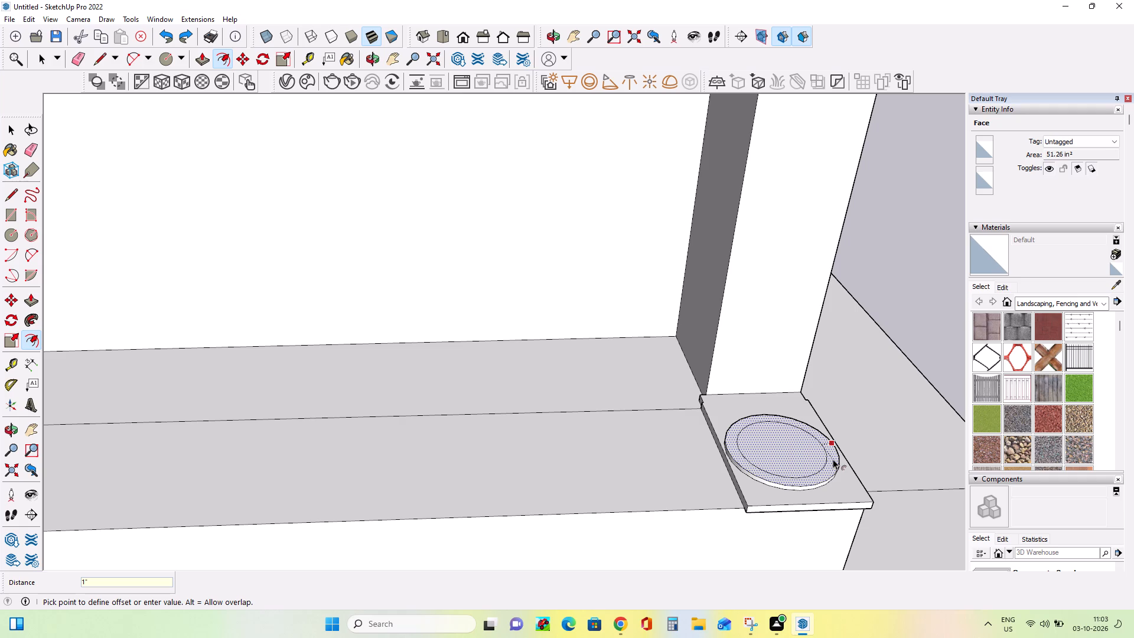
{"action": "key", "text": "Return"}
{"action": "key", "text": "Return"}
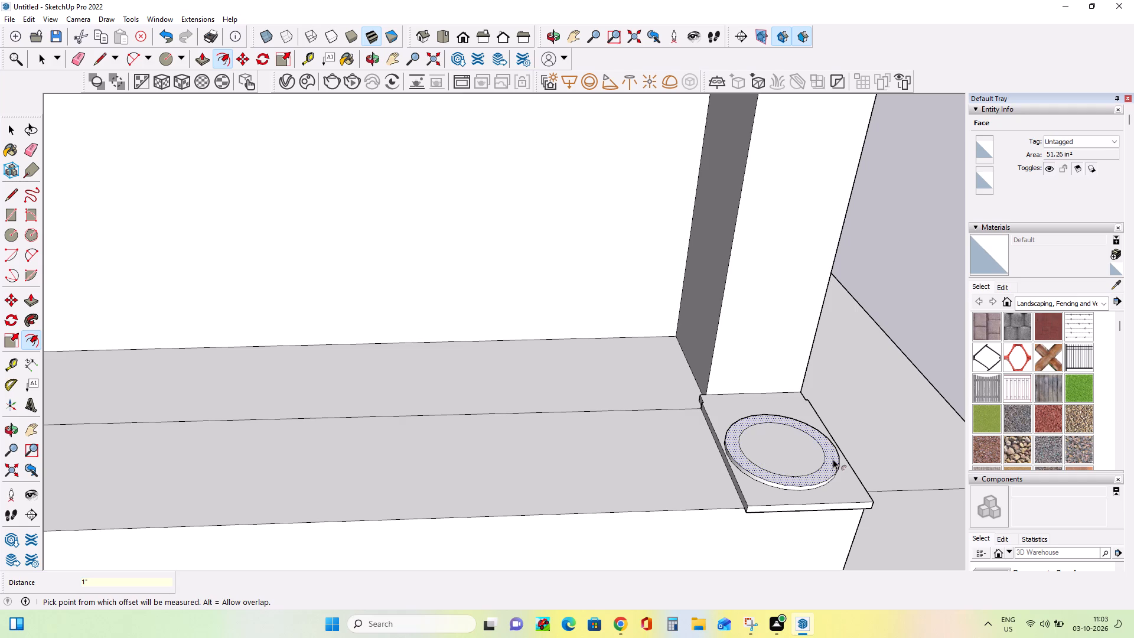
Offset the disc's outer edge inward by about 7/16" to add a circle between the rim and the inner circle.
{"action": "scroll", "coordinate": [833, 459], "scroll_direction": "down", "scroll_amount": 5}
{"action": "scroll", "coordinate": [803, 475], "scroll_direction": "up", "scroll_amount": 9}
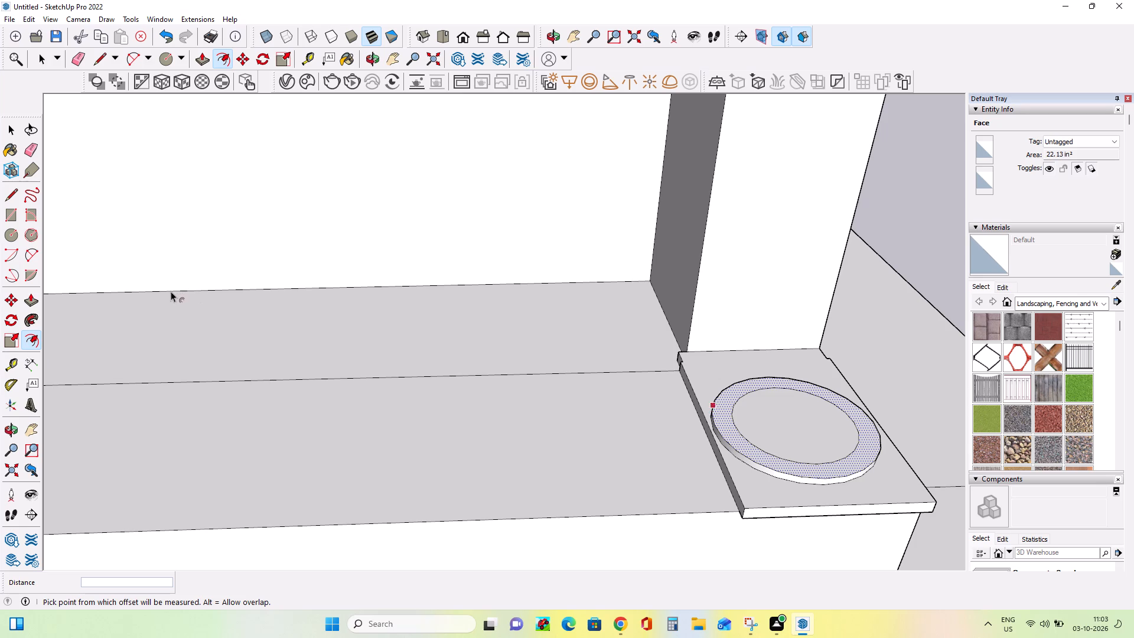
{"action": "left_click", "coordinate": [34, 334]}
{"action": "left_click", "coordinate": [795, 422]}
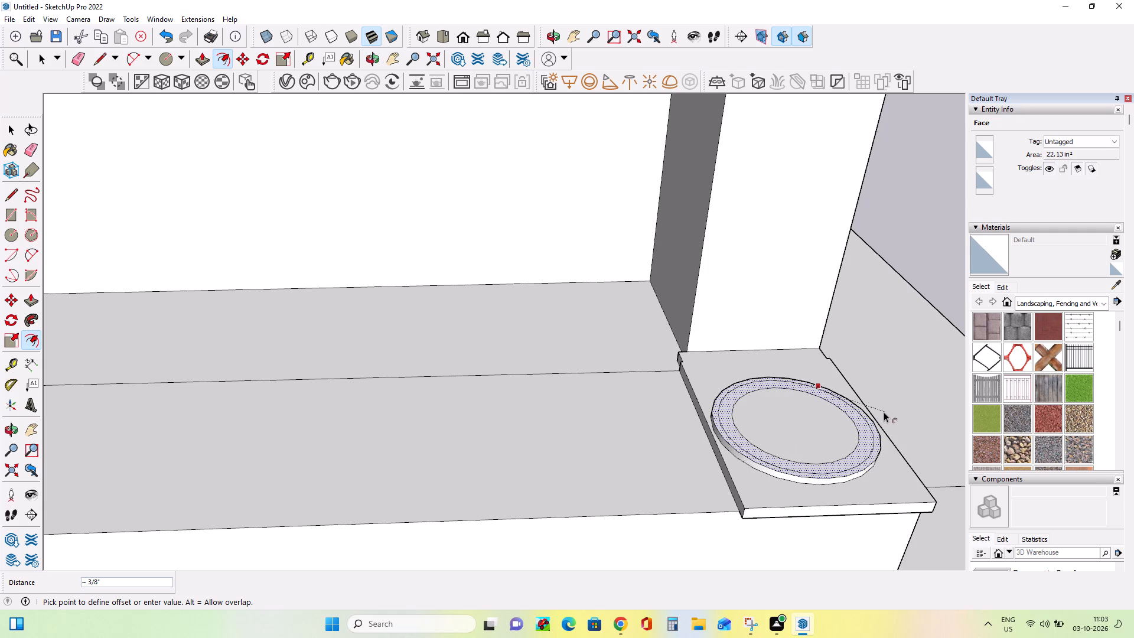
{"action": "left_click", "coordinate": [882, 412]}
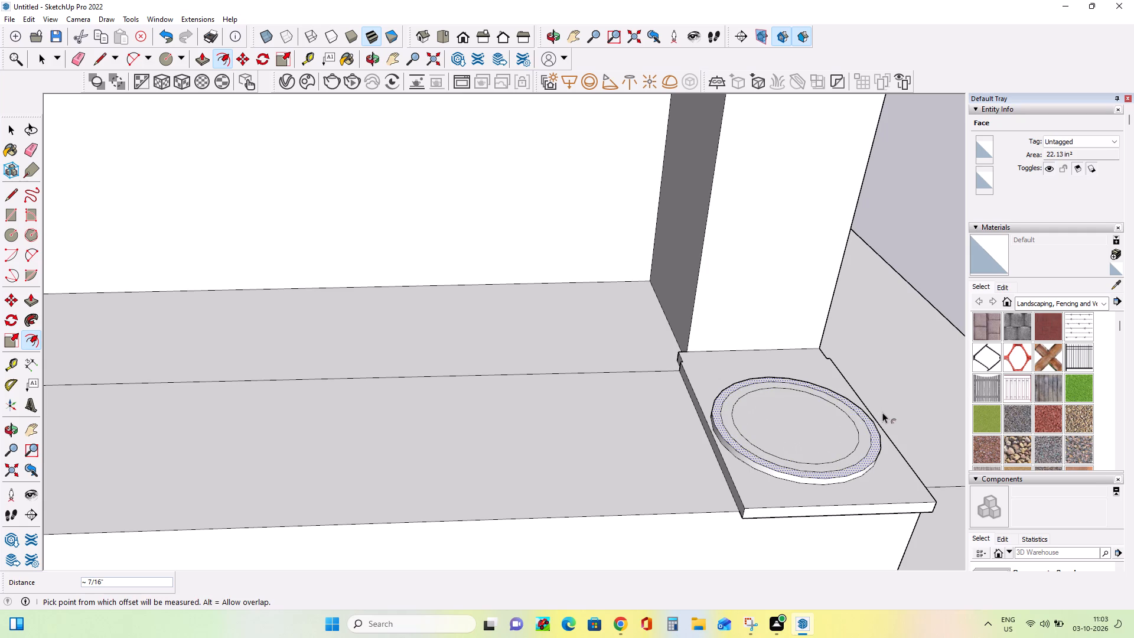
Extrude the ring between the two offset circles slightly upward to form a second step on the disc.
{"action": "scroll", "coordinate": [825, 432], "scroll_direction": "up", "scroll_amount": 3}
{"action": "middle_click_drag", "start_coordinate": [825, 434], "coordinate": [829, 476]}
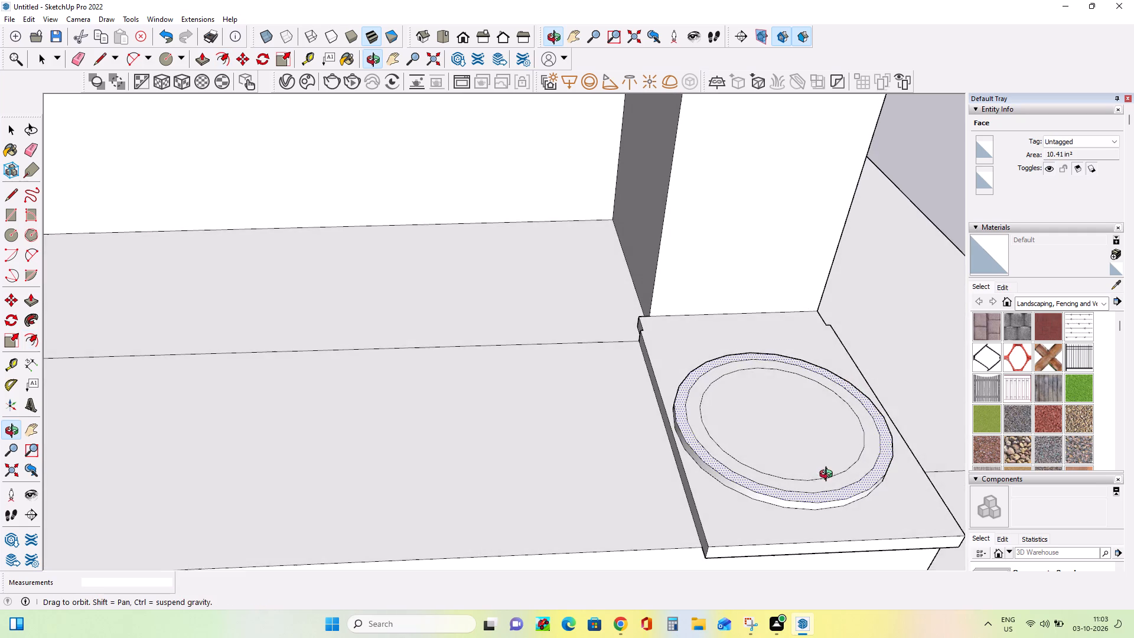
{"action": "middle_click_drag", "start_coordinate": [829, 476], "coordinate": [832, 494]}
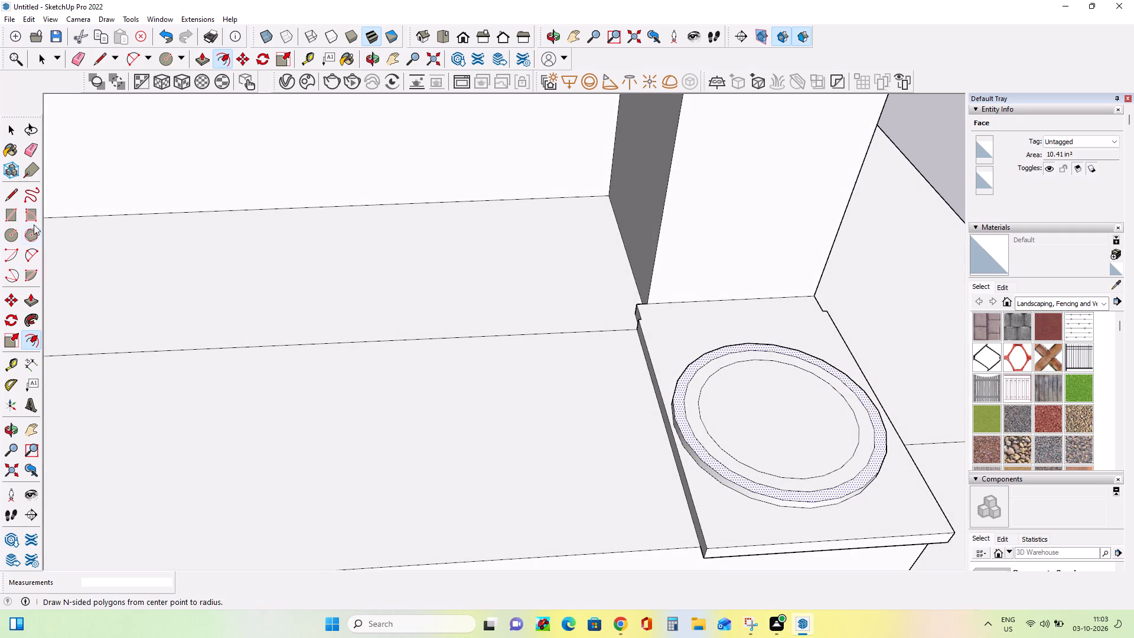
{"action": "left_click", "coordinate": [36, 301]}
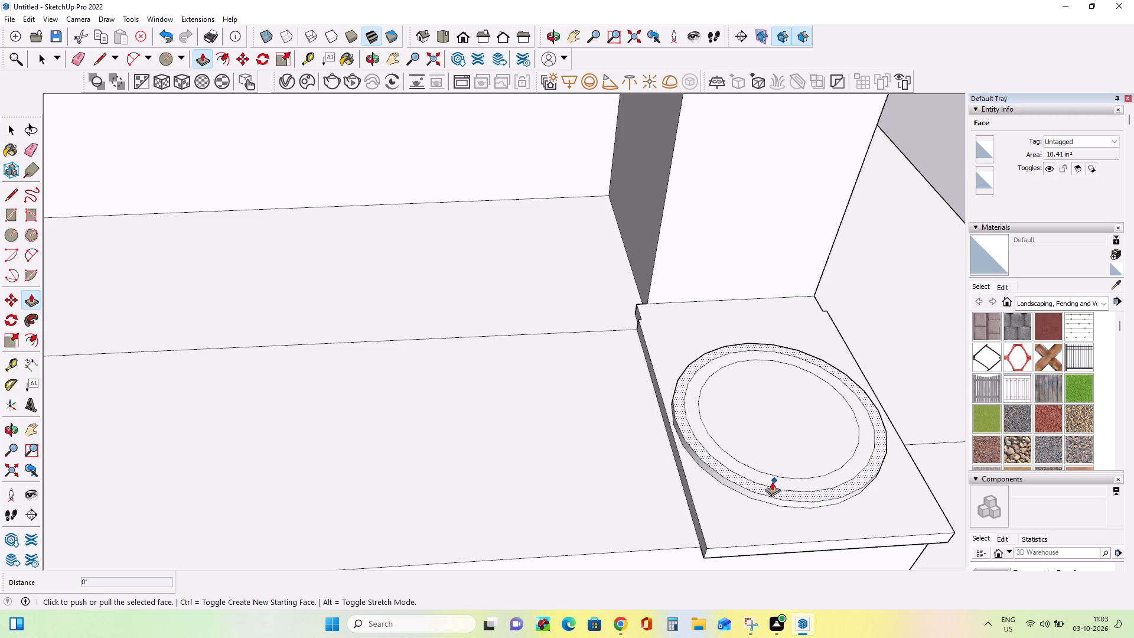
{"action": "scroll", "coordinate": [787, 494], "scroll_direction": "up", "scroll_amount": 3}
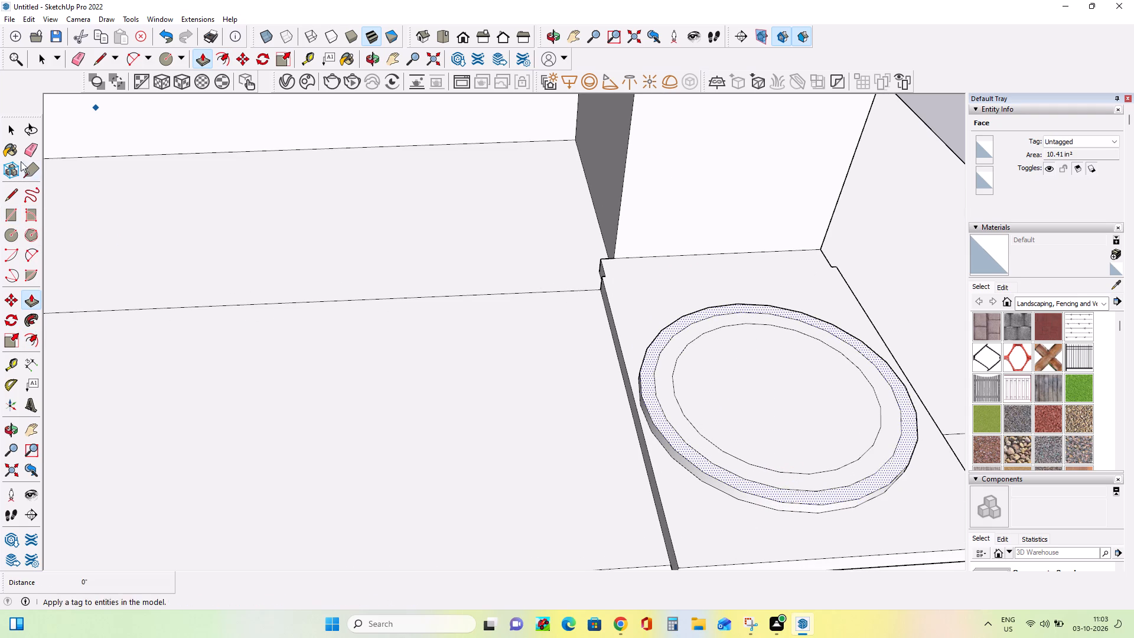
{"action": "left_click", "coordinate": [19, 139]}
{"action": "left_click", "coordinate": [749, 467]}
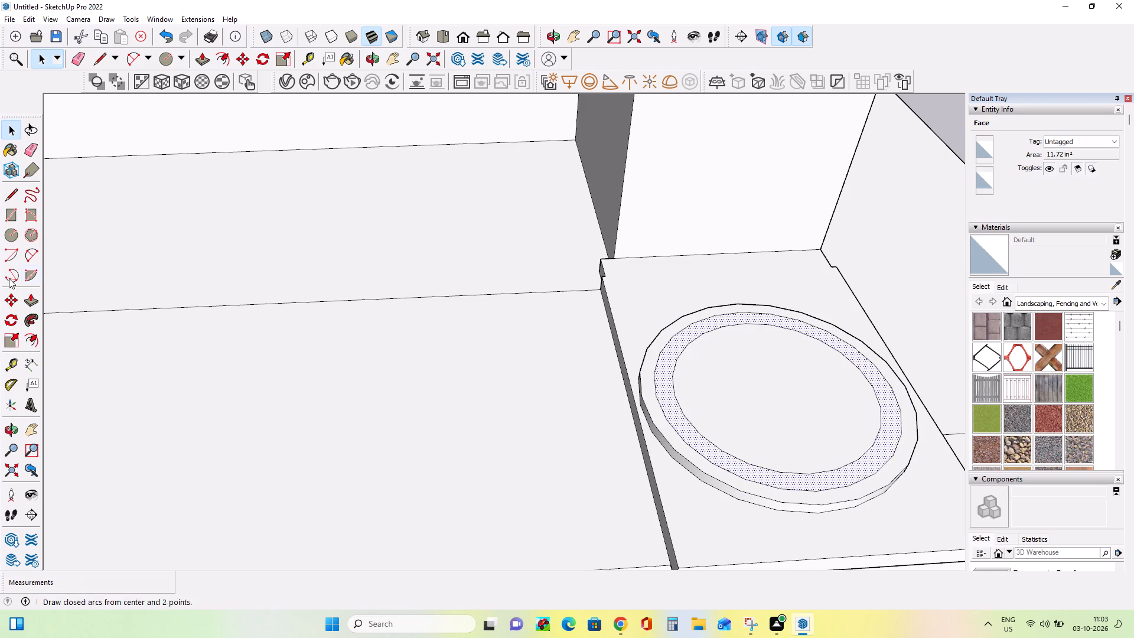
{"action": "left_click", "coordinate": [27, 305]}
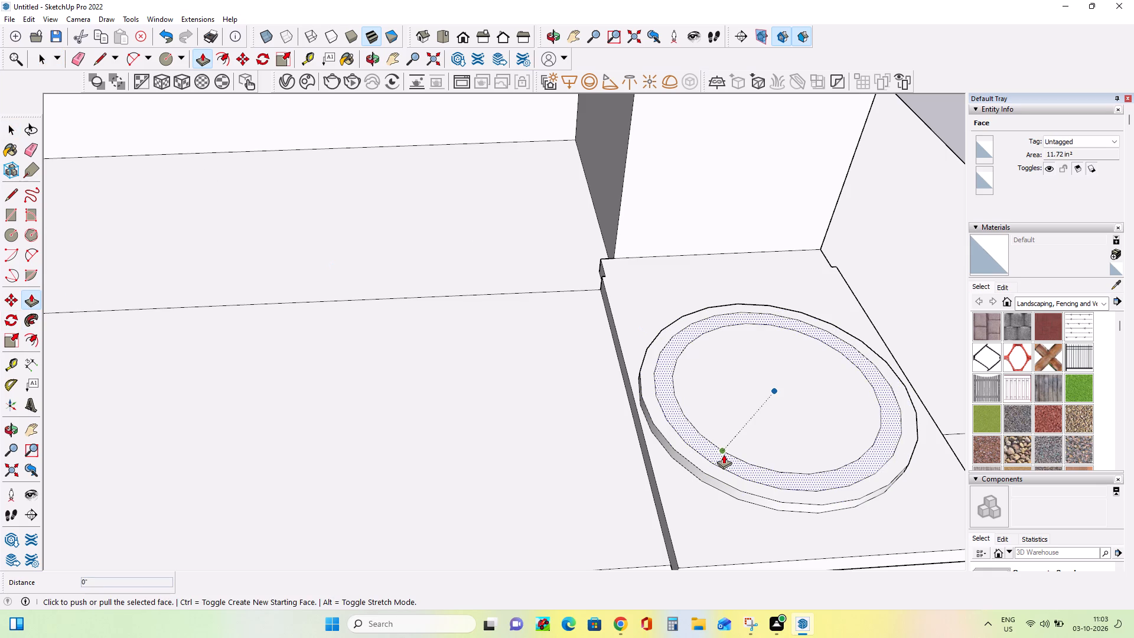
{"action": "left_click", "coordinate": [724, 454]}
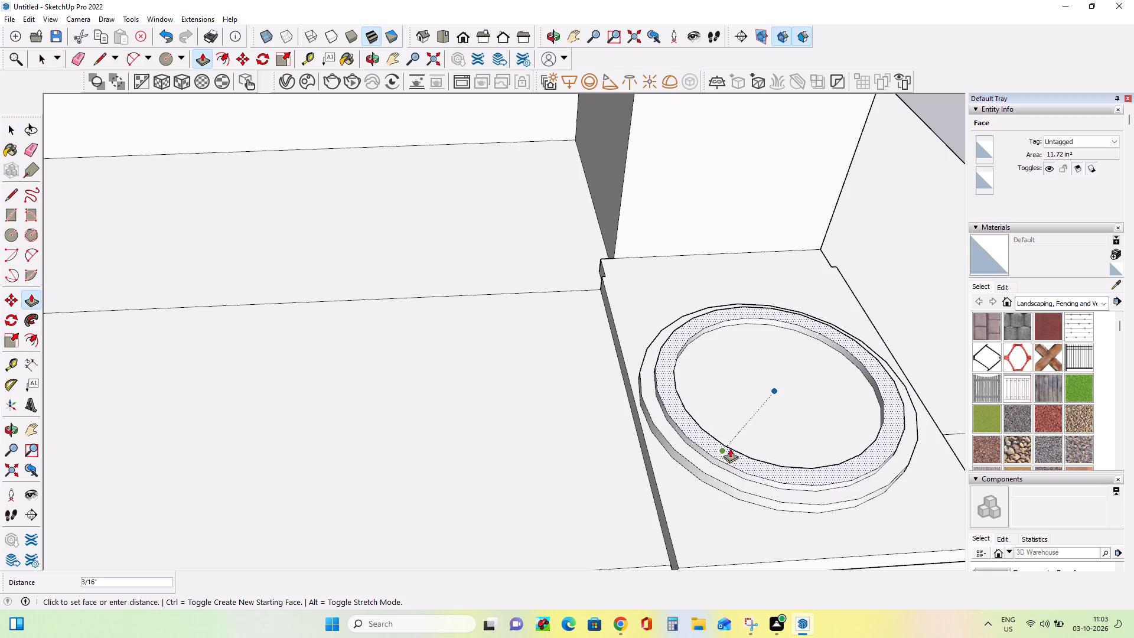
{"action": "left_click", "coordinate": [730, 448]}
{"action": "left_click", "coordinate": [759, 429]}
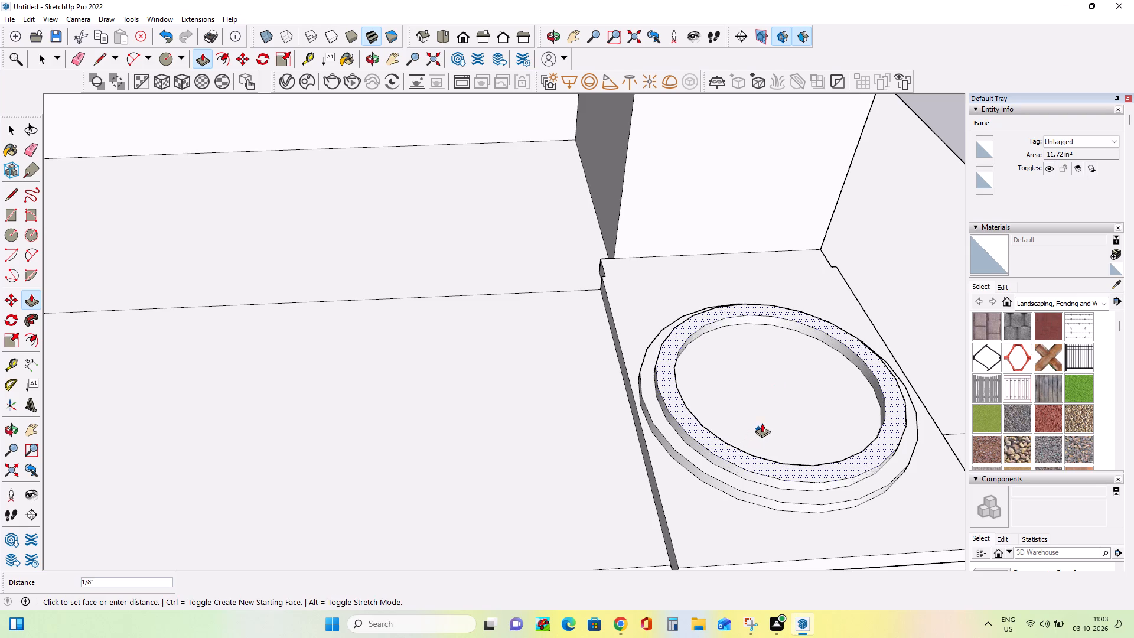
{"action": "left_click", "coordinate": [755, 430]}
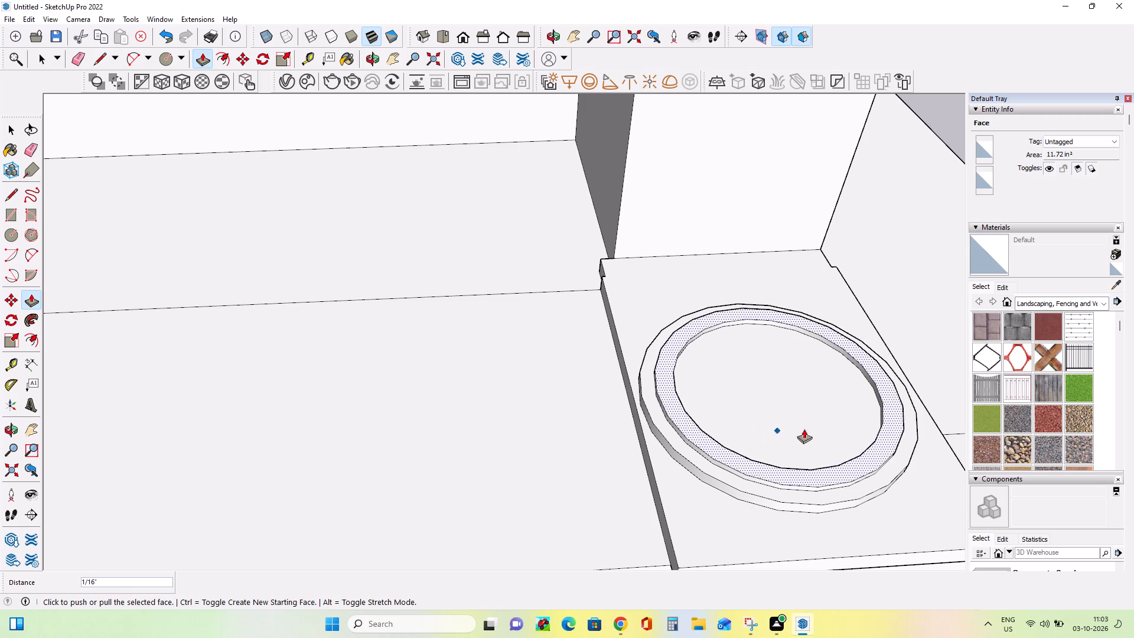
Extrude the central circular face inside the raised ring upward by 3/4".
{"action": "left_click", "coordinate": [16, 129]}
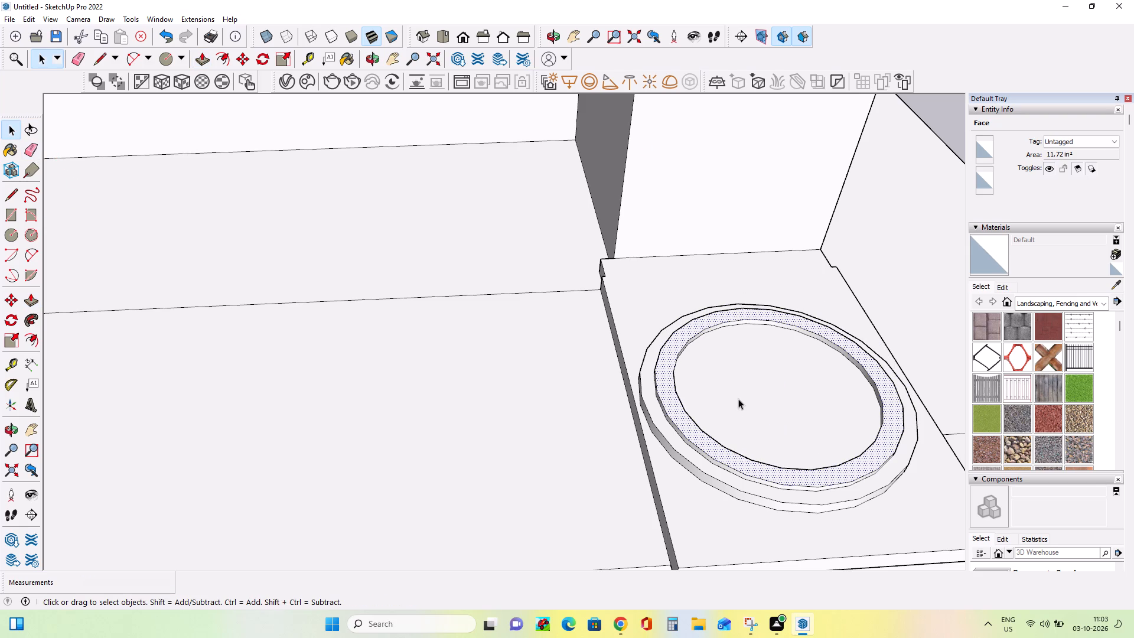
{"action": "left_click", "coordinate": [738, 399]}
{"action": "left_click", "coordinate": [31, 296]}
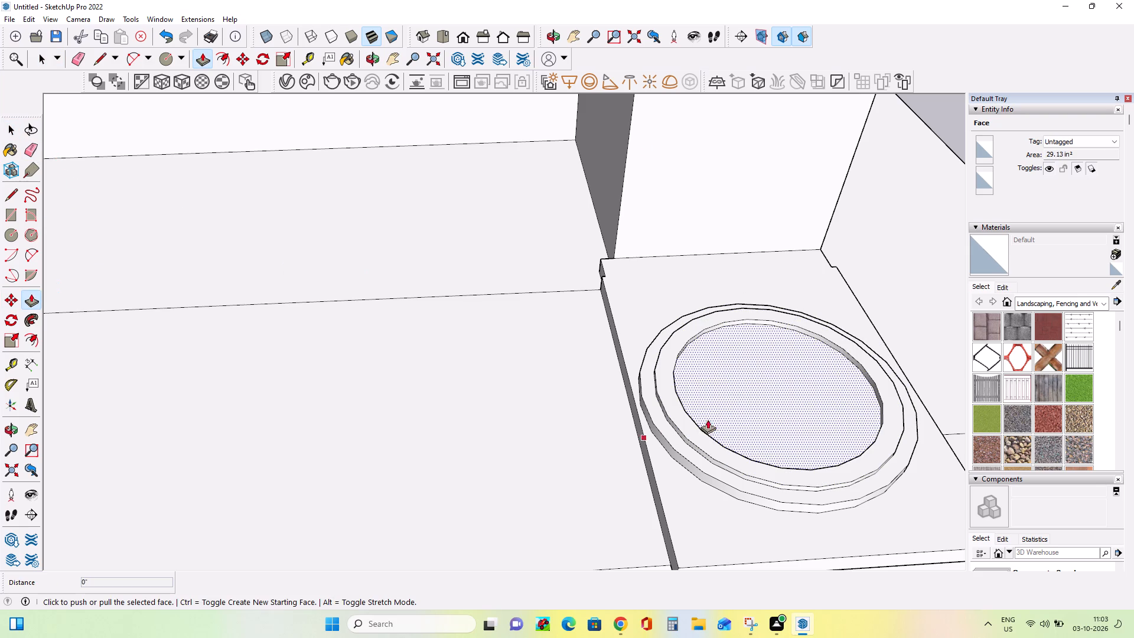
{"action": "left_click", "coordinate": [740, 409]}
{"action": "left_click", "coordinate": [745, 393]}
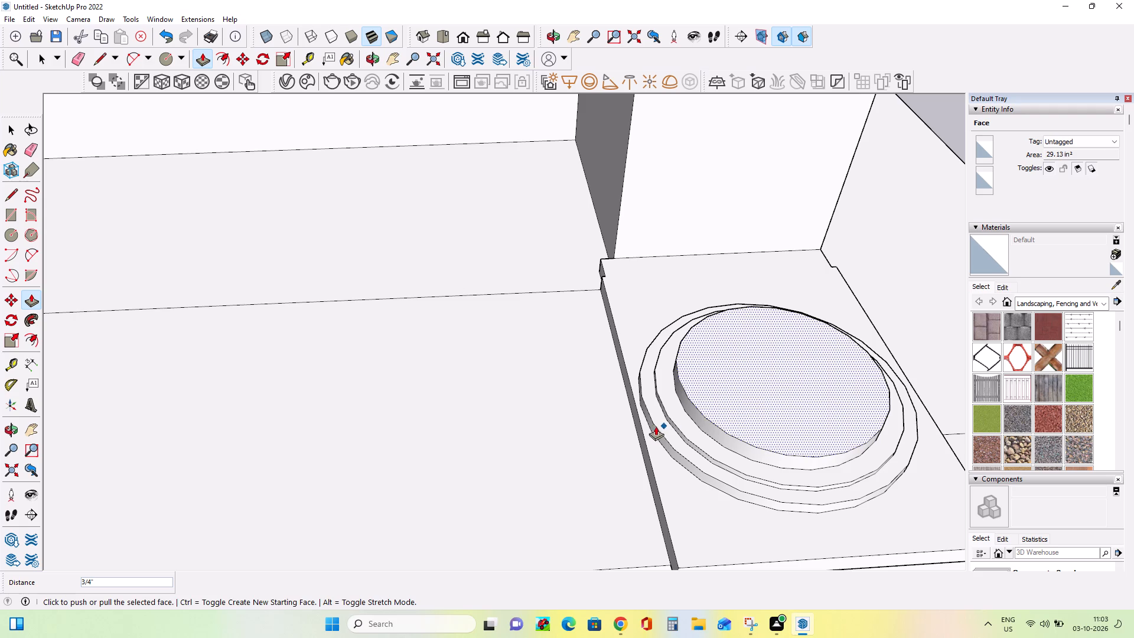
Examine the stepped round column base on the corner pad from several angles and distances.
{"action": "scroll", "coordinate": [656, 425], "scroll_direction": "down", "scroll_amount": 11}
{"action": "middle_click_drag", "start_coordinate": [657, 437], "coordinate": [651, 265]}
{"action": "scroll", "coordinate": [730, 444], "scroll_direction": "up", "scroll_amount": 4}
{"action": "scroll", "coordinate": [728, 438], "scroll_direction": "down", "scroll_amount": 1}
{"action": "middle_click_drag", "start_coordinate": [728, 438], "coordinate": [728, 453]}
{"action": "scroll", "coordinate": [728, 453], "scroll_direction": "down", "scroll_amount": 6}
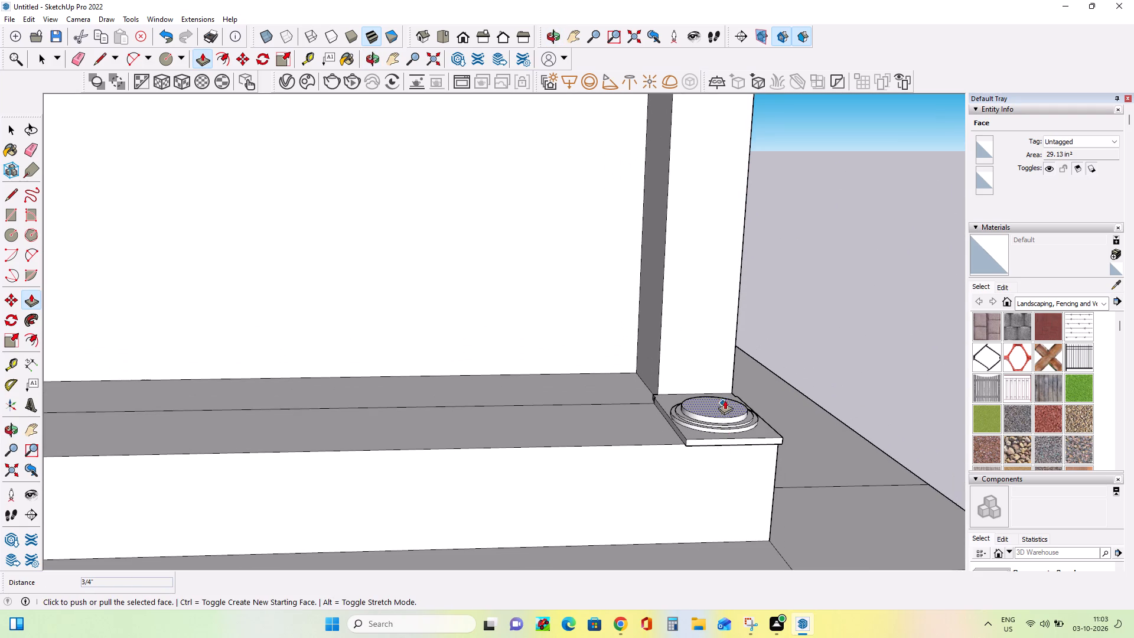
{"action": "middle_click_drag", "start_coordinate": [729, 411], "coordinate": [733, 432]}
{"action": "scroll", "coordinate": [721, 424], "scroll_direction": "up", "scroll_amount": 12}
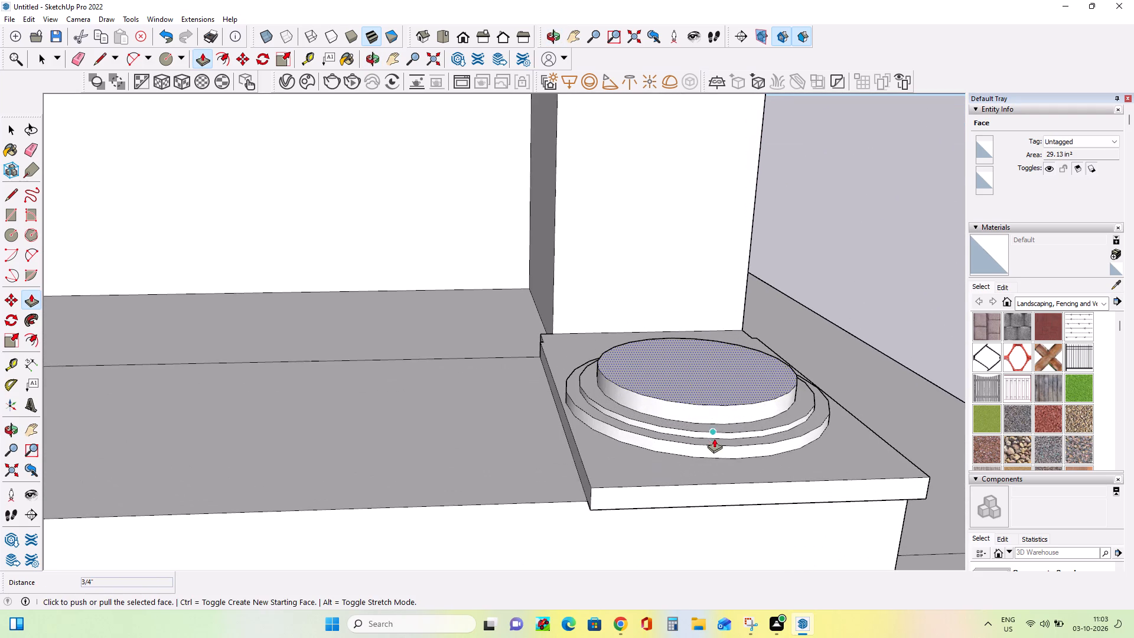
{"action": "middle_click_drag", "start_coordinate": [714, 441], "coordinate": [714, 473]}
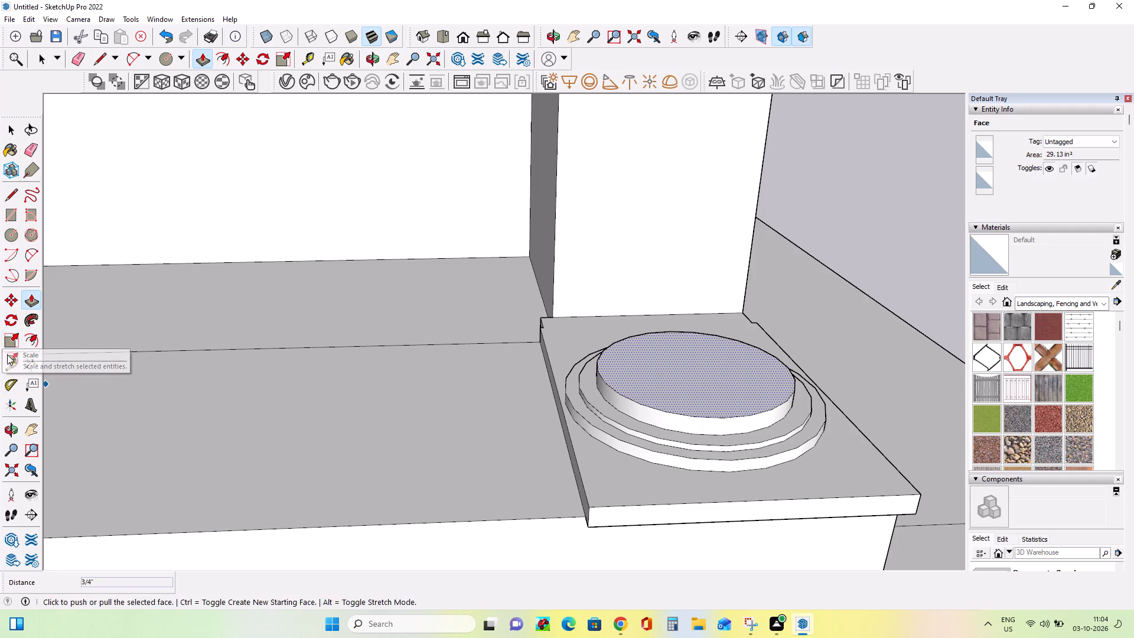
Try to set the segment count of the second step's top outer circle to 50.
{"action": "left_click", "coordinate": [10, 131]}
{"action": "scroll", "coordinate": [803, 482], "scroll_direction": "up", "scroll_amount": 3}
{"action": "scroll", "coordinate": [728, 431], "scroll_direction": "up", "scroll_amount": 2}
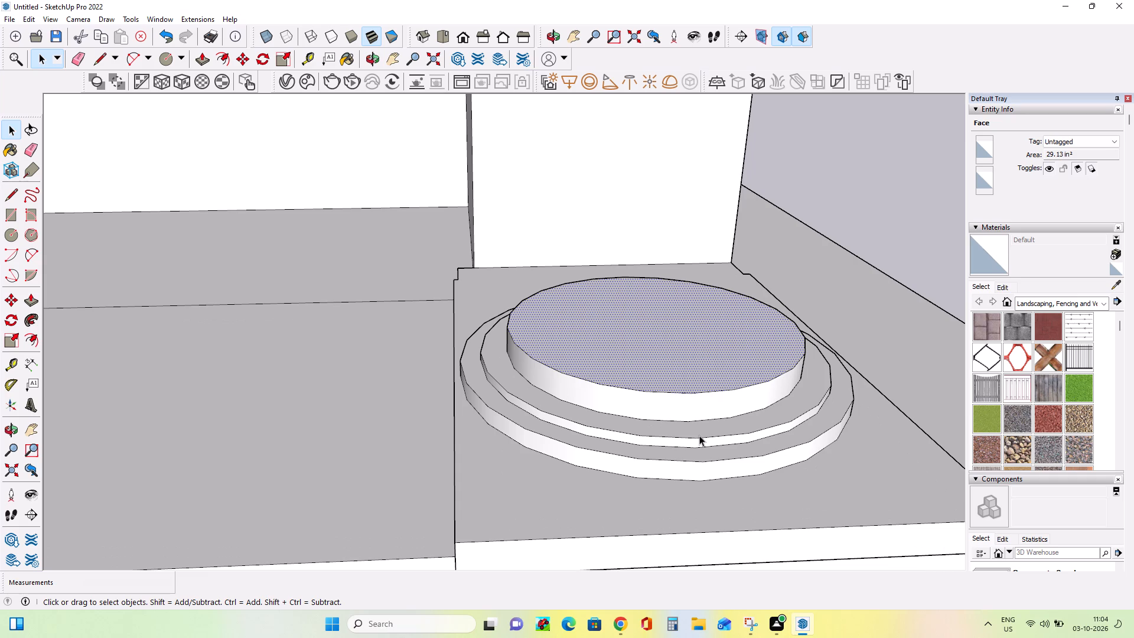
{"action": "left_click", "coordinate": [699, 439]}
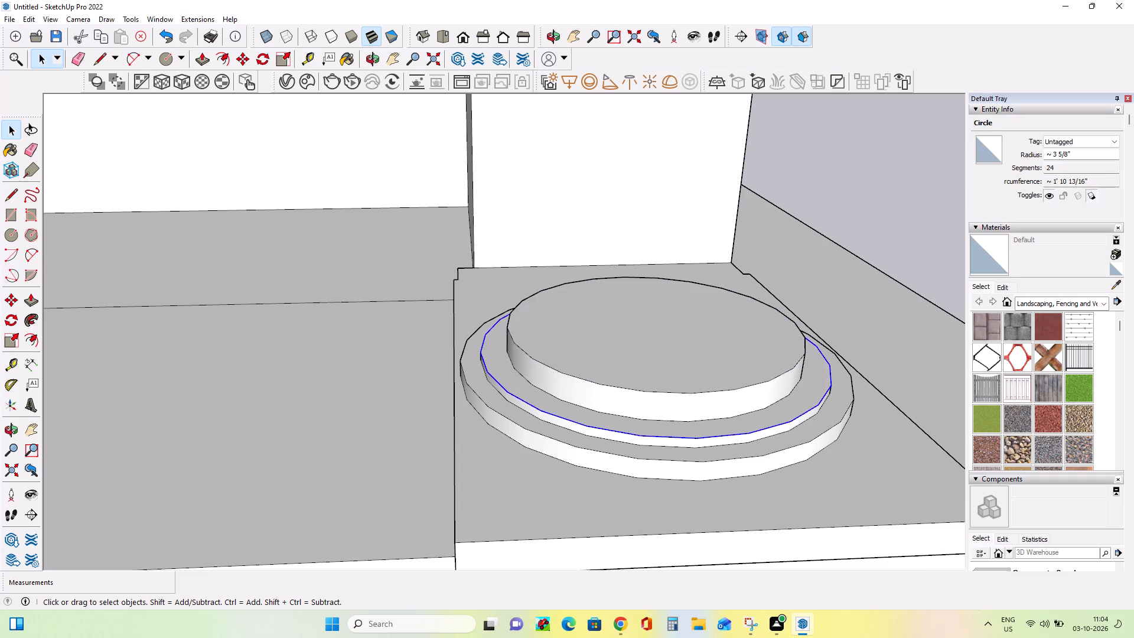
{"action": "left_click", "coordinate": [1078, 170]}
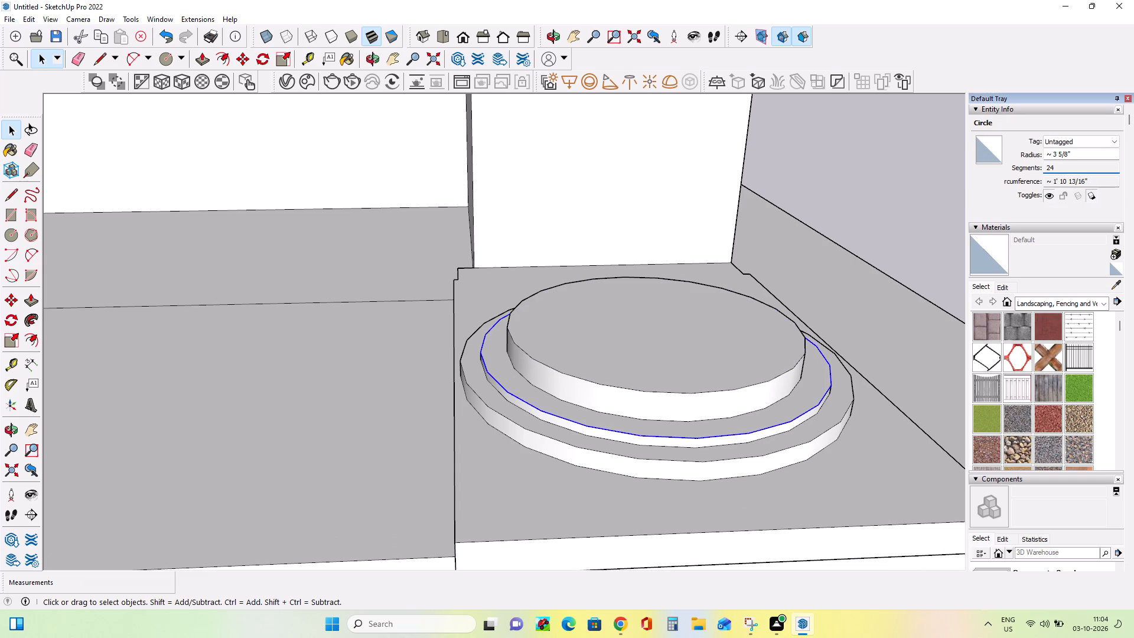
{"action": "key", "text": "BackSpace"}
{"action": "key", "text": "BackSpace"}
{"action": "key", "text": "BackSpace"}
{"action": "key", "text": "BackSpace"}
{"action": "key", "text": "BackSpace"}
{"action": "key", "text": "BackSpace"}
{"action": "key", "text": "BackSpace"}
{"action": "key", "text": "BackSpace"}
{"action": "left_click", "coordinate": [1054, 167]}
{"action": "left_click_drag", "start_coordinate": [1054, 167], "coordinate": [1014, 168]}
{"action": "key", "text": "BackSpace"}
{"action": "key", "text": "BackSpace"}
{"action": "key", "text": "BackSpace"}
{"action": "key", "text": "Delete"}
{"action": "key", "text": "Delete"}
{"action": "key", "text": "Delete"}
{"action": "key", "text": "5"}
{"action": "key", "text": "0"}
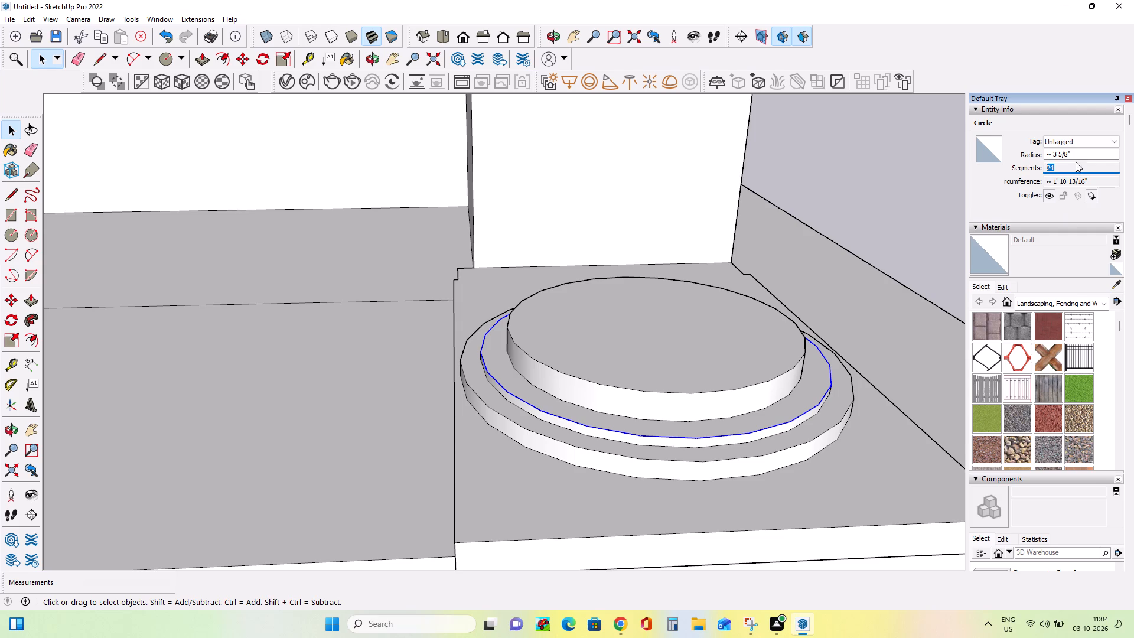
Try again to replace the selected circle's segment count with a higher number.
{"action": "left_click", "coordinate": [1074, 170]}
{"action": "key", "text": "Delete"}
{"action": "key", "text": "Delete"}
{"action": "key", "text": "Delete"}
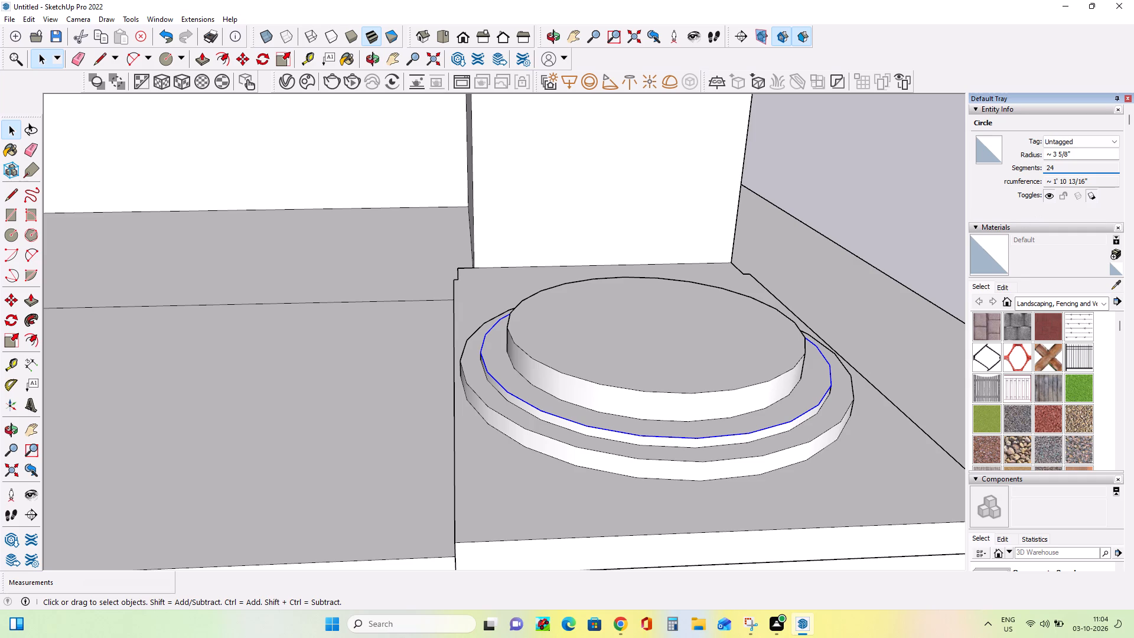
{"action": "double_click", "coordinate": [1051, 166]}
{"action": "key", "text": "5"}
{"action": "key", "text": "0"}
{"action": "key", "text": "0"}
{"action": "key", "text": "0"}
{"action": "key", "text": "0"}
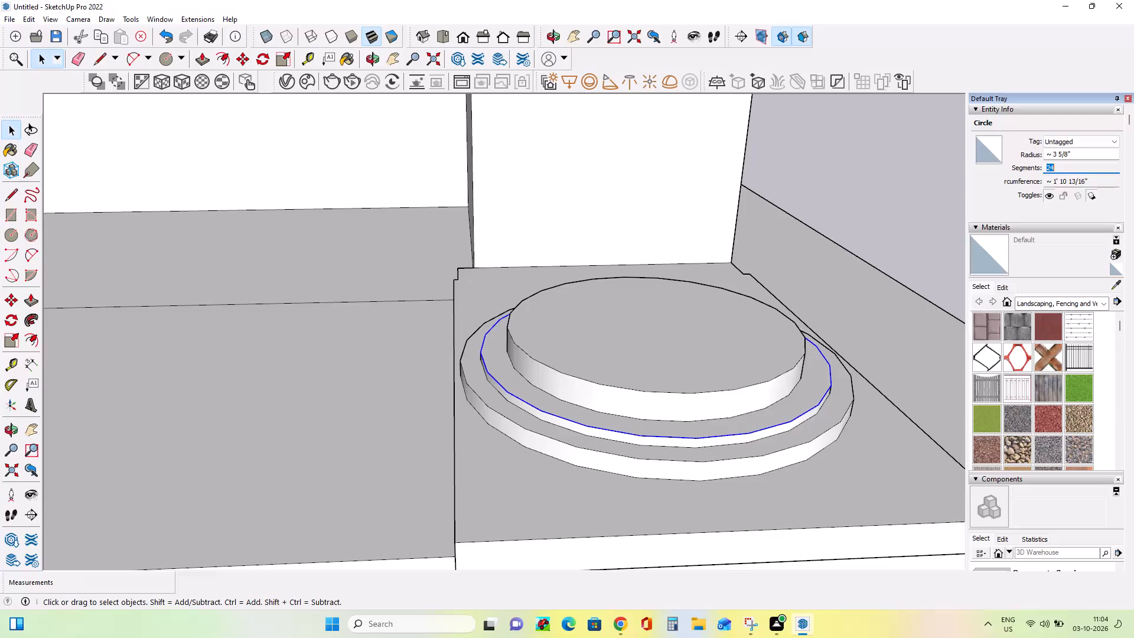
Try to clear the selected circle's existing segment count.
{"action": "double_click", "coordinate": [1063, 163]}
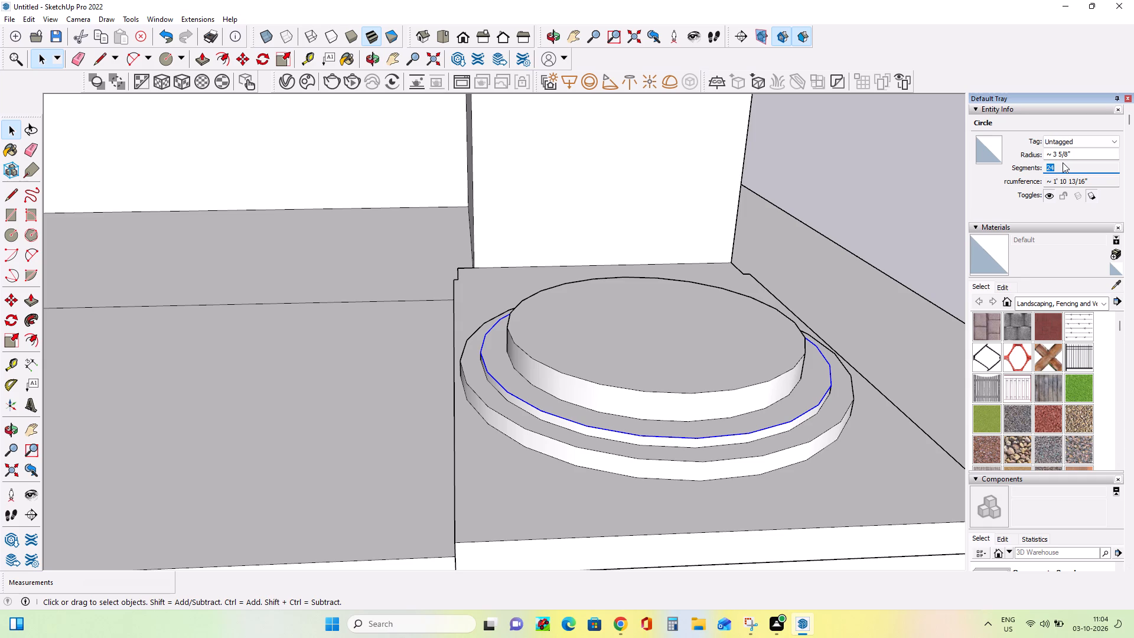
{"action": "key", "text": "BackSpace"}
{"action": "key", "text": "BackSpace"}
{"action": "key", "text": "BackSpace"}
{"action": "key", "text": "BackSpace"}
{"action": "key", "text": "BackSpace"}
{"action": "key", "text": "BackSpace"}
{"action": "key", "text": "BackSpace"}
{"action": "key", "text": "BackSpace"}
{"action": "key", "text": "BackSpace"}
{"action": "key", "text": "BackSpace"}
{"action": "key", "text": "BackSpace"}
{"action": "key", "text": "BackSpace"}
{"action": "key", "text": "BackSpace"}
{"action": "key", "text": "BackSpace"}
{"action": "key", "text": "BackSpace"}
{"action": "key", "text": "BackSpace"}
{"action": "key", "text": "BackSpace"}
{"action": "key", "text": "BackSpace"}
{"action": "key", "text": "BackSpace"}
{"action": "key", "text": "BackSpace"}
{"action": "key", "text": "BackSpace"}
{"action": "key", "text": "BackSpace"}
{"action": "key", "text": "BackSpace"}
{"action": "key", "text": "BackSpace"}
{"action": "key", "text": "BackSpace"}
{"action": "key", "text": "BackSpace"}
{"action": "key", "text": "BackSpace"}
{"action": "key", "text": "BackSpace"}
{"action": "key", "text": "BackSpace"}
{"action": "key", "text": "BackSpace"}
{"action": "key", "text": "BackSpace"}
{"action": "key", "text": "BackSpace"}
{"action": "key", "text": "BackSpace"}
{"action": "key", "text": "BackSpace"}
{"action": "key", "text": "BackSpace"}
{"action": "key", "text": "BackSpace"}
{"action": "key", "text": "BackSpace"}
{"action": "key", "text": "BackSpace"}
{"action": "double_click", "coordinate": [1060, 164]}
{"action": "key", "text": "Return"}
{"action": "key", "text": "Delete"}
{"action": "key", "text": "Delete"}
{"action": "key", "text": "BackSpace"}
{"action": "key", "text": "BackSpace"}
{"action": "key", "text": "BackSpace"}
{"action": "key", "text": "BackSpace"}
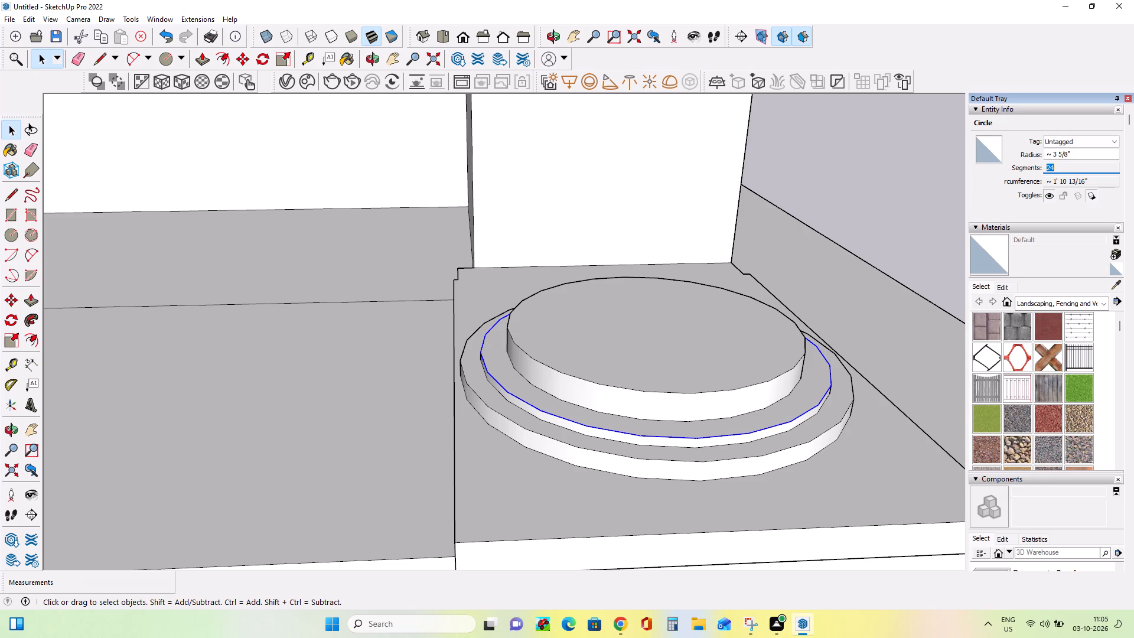
Set the radius of the second step's outer circle to 8 and deselect it.
{"action": "left_click", "coordinate": [1084, 152]}
{"action": "key", "text": "BackSpace"}
{"action": "key", "text": "BackSpace"}
{"action": "key", "text": "BackSpace"}
{"action": "key", "text": "BackSpace"}
{"action": "key", "text": "BackSpace"}
{"action": "key", "text": "BackSpace"}
{"action": "key", "text": "BackSpace"}
{"action": "key", "text": "BackSpace"}
{"action": "key", "text": "BackSpace"}
{"action": "key", "text": "BackSpace"}
{"action": "key", "text": "BackSpace"}
{"action": "key", "text": "BackSpace"}
{"action": "key", "text": "BackSpace"}
{"action": "key", "text": "BackSpace"}
{"action": "key", "text": "BackSpace"}
{"action": "key", "text": "BackSpace"}
{"action": "key", "text": "8"}
{"action": "left_click", "coordinate": [931, 178]}
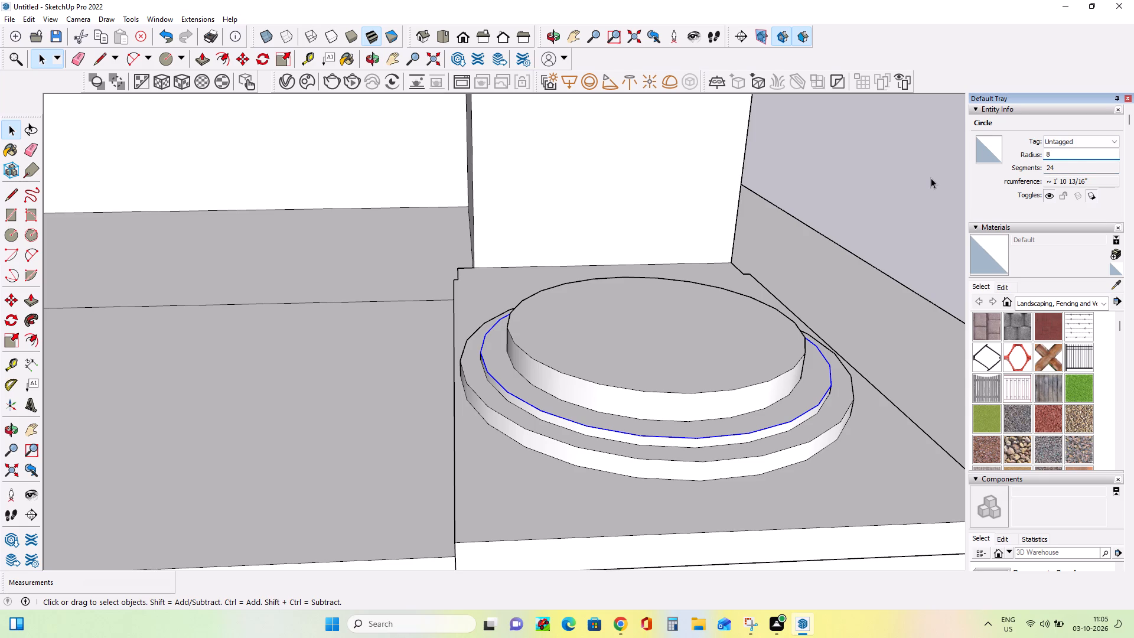
{"action": "left_click", "coordinate": [933, 181]}
{"action": "left_click", "coordinate": [944, 215]}
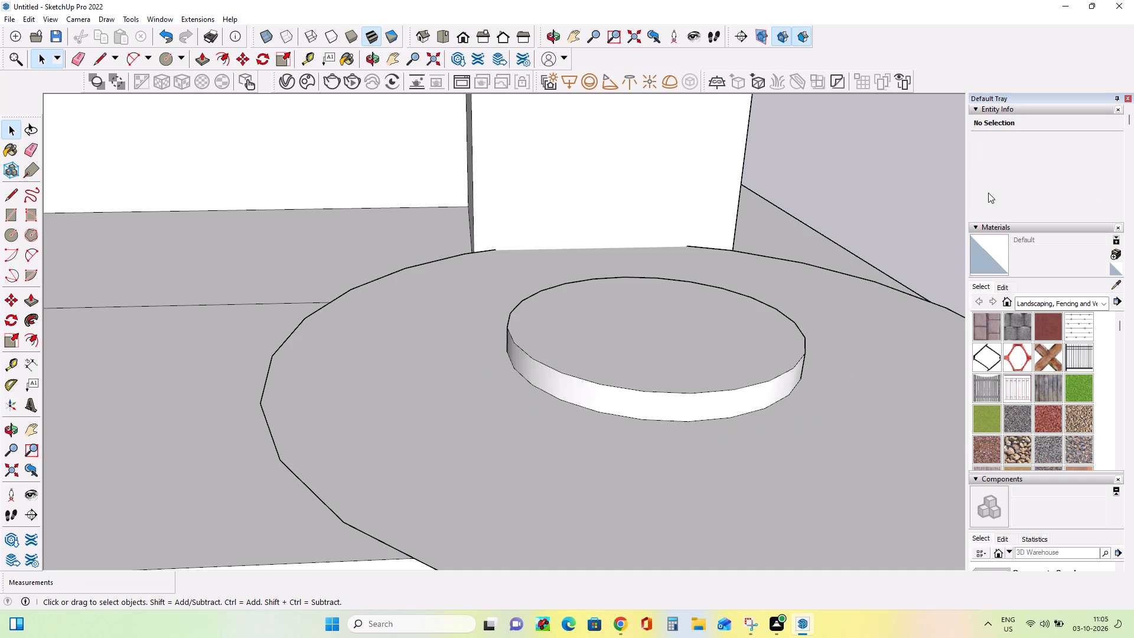
Extrude the enlarged ring face around the central disc upward by about 1 3/8".
{"action": "scroll", "coordinate": [956, 213], "scroll_direction": "down", "scroll_amount": 7}
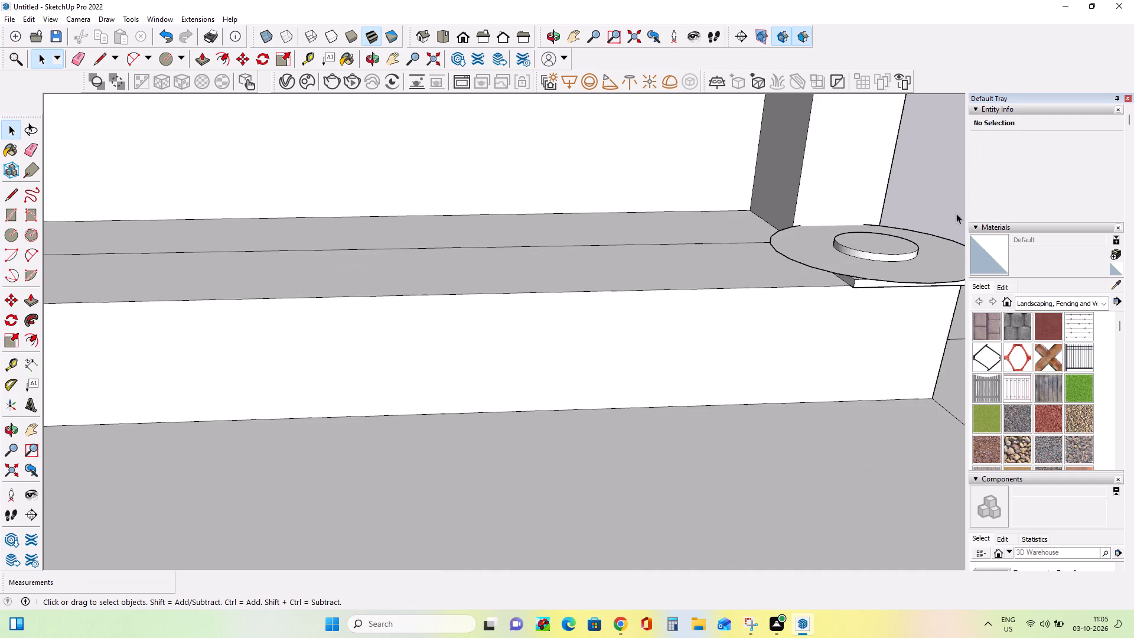
{"action": "middle_click_drag", "start_coordinate": [956, 213], "coordinate": [995, 290]}
{"action": "middle_click_drag", "start_coordinate": [885, 274], "coordinate": [920, 244]}
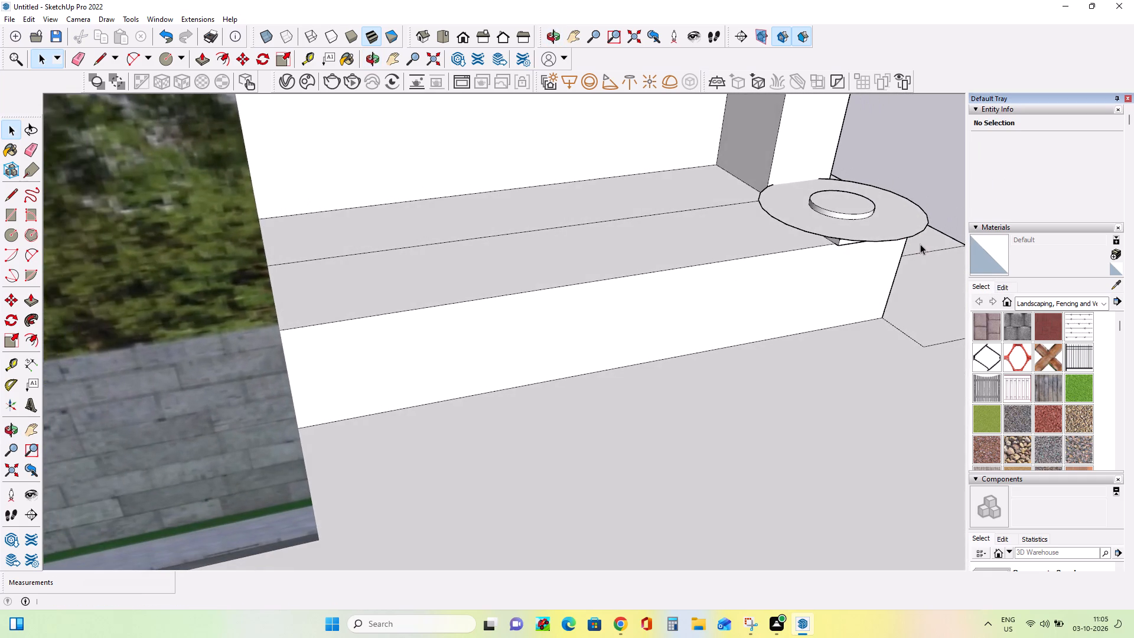
{"action": "scroll", "coordinate": [910, 219], "scroll_direction": "down", "scroll_amount": 4}
{"action": "middle_click_drag", "start_coordinate": [910, 219], "coordinate": [862, 187]}
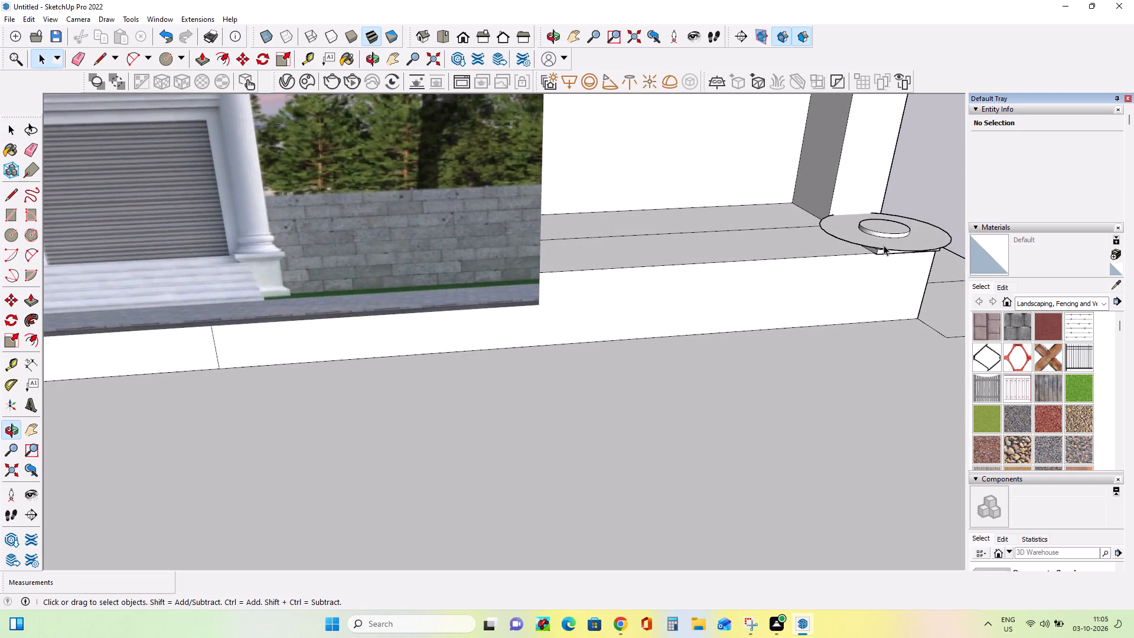
{"action": "scroll", "coordinate": [884, 245], "scroll_direction": "up", "scroll_amount": 4}
{"action": "middle_click_drag", "start_coordinate": [884, 246], "coordinate": [890, 333]}
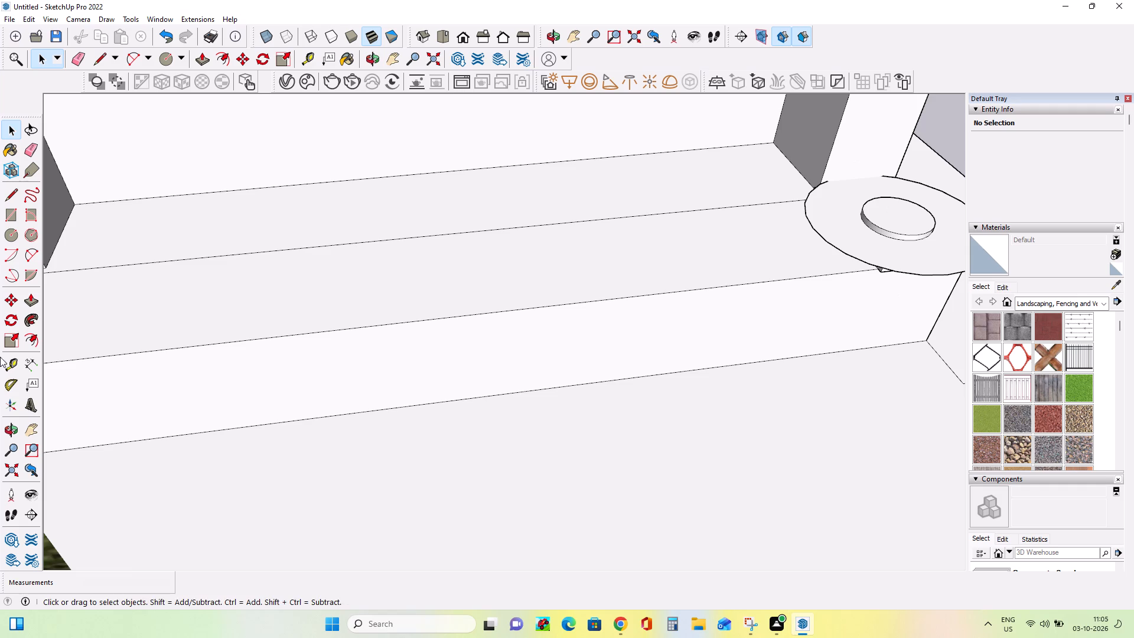
{"action": "left_click", "coordinate": [28, 299]}
{"action": "left_click", "coordinate": [876, 230]}
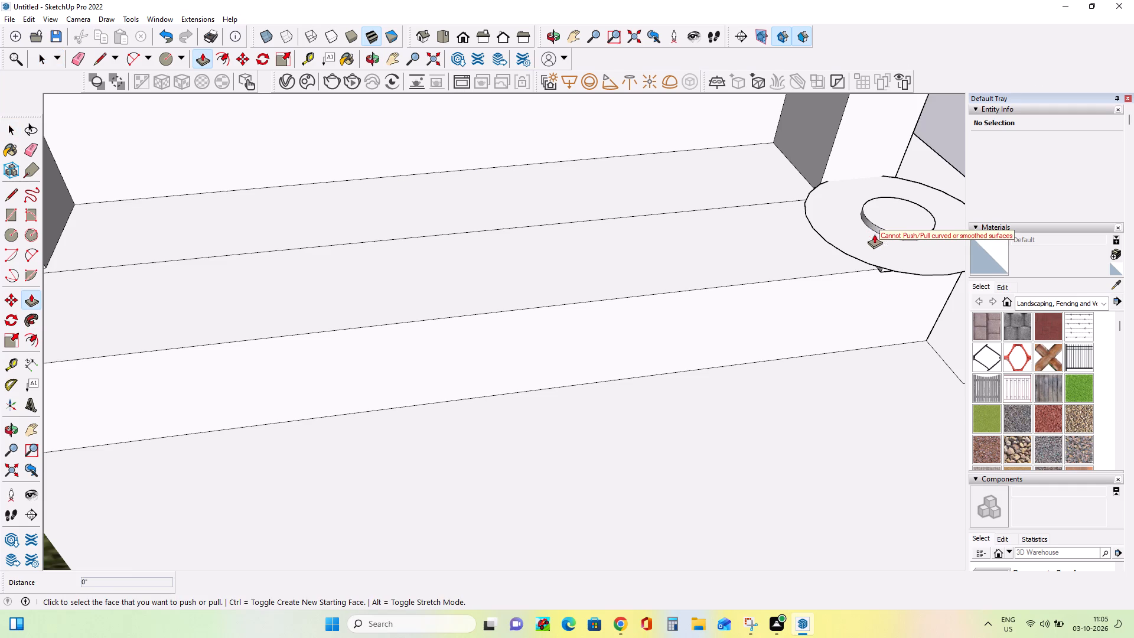
{"action": "left_click", "coordinate": [872, 243]}
{"action": "double_click", "coordinate": [873, 229]}
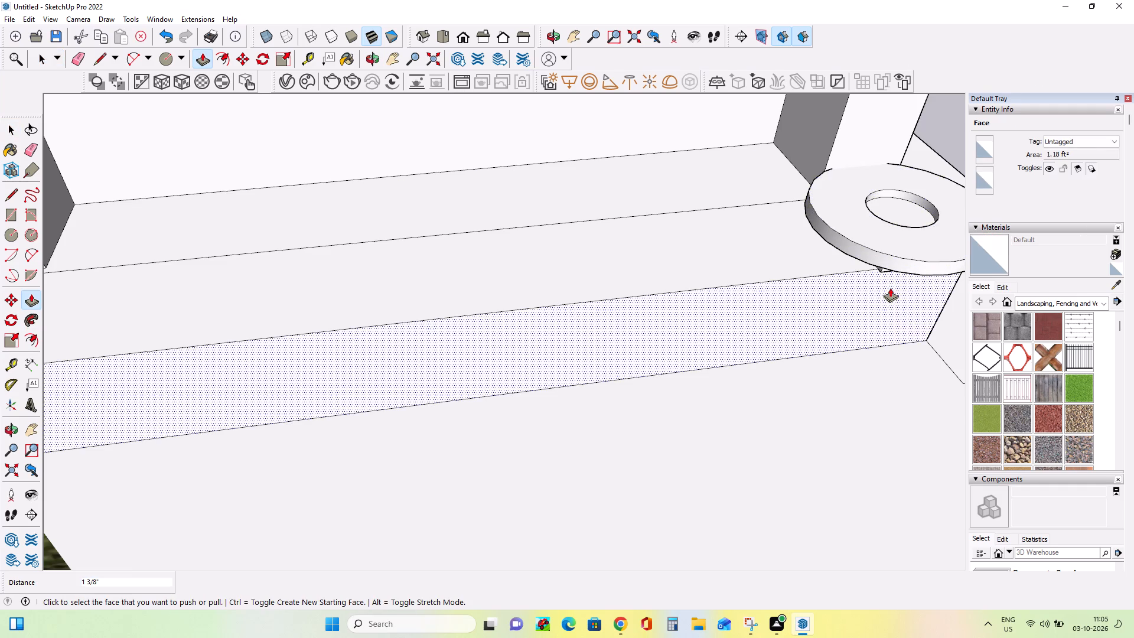
{"action": "middle_click_drag", "start_coordinate": [893, 285], "coordinate": [918, 213]}
{"action": "scroll", "coordinate": [918, 213], "scroll_direction": "down", "scroll_amount": 6}
{"action": "middle_click_drag", "start_coordinate": [917, 217], "coordinate": [915, 218]}
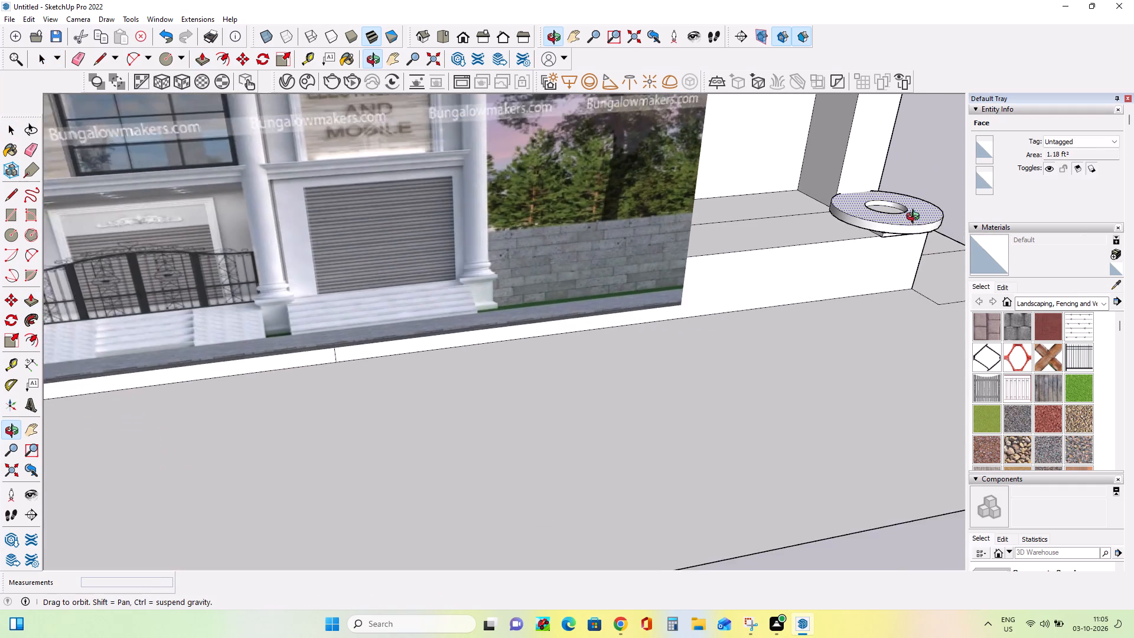
Undo the ring extrusion and the radius change of the second step's outer circle.
{"action": "middle_click_drag", "start_coordinate": [915, 218], "coordinate": [854, 205]}
{"action": "scroll", "coordinate": [853, 209], "scroll_direction": "down", "scroll_amount": 7}
{"action": "middle_click_drag", "start_coordinate": [910, 258], "coordinate": [920, 300]}
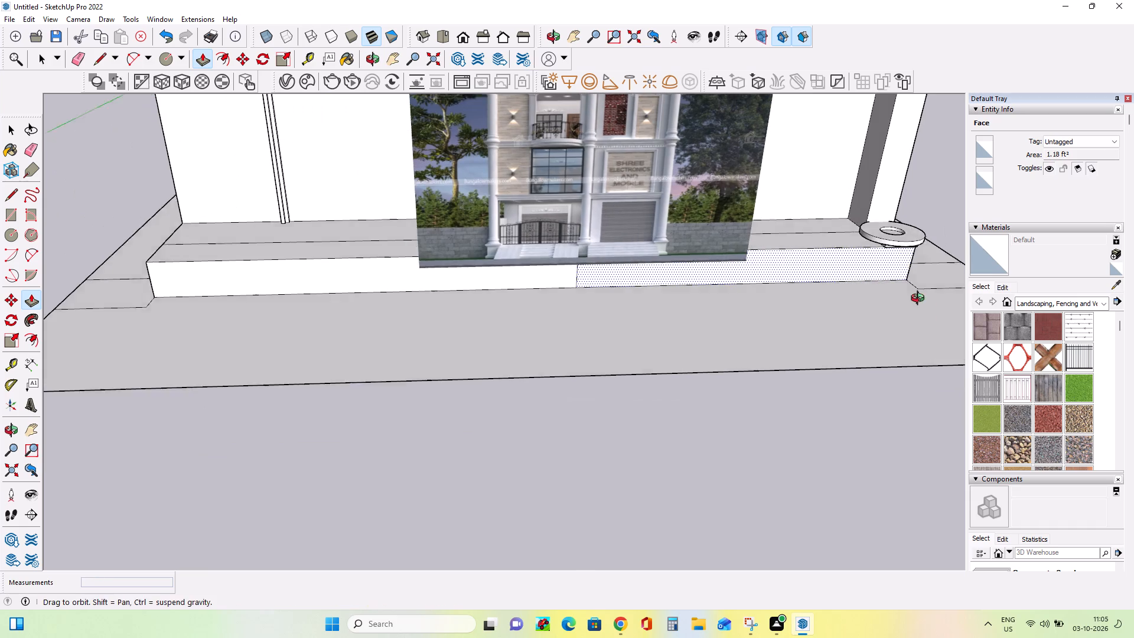
{"action": "middle_click_drag", "start_coordinate": [920, 300], "coordinate": [932, 338]}
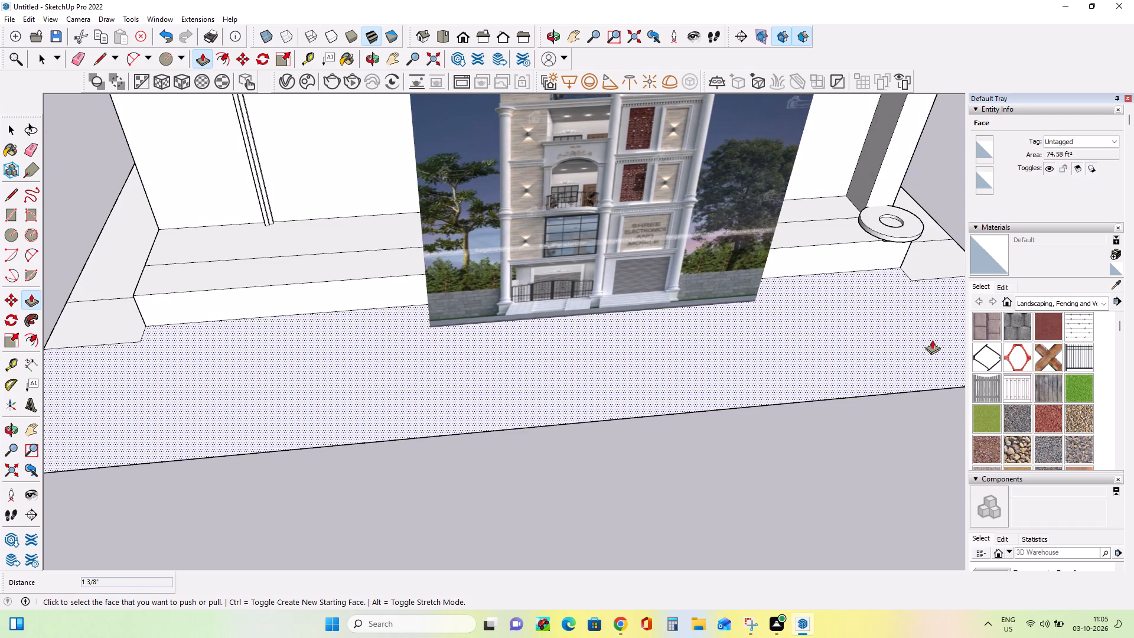
{"action": "key", "text": "ctrl+z"}
{"action": "key", "text": "ctrl+z"}
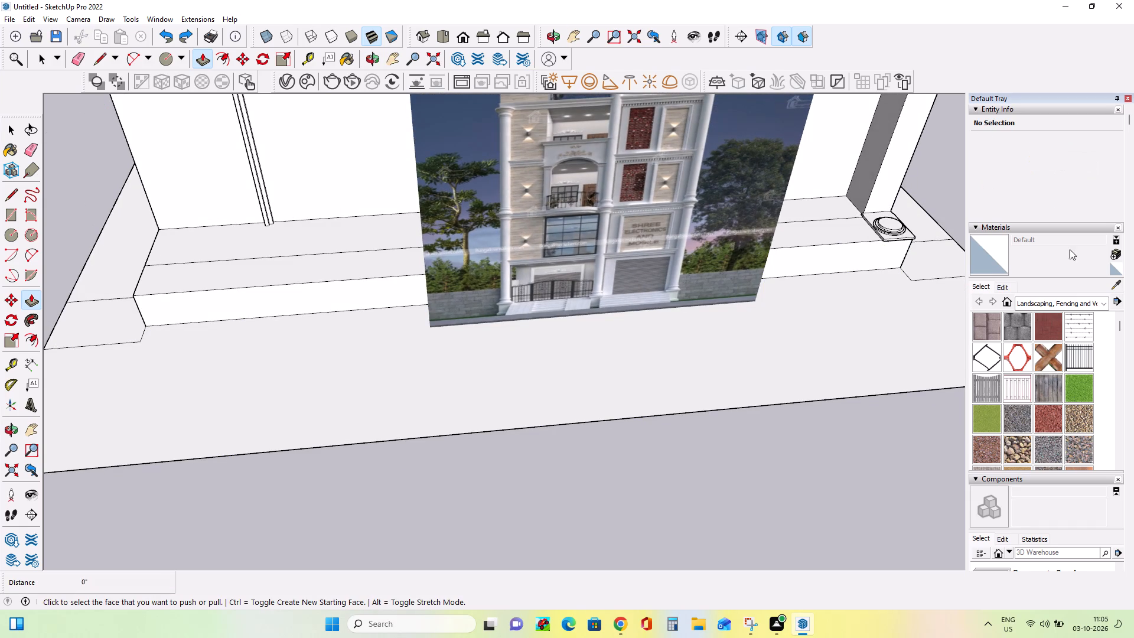
Collapse the Materials section of the tray and keep Entity Info expanded.
{"action": "left_click", "coordinate": [1035, 126]}
{"action": "left_click", "coordinate": [1087, 104]}
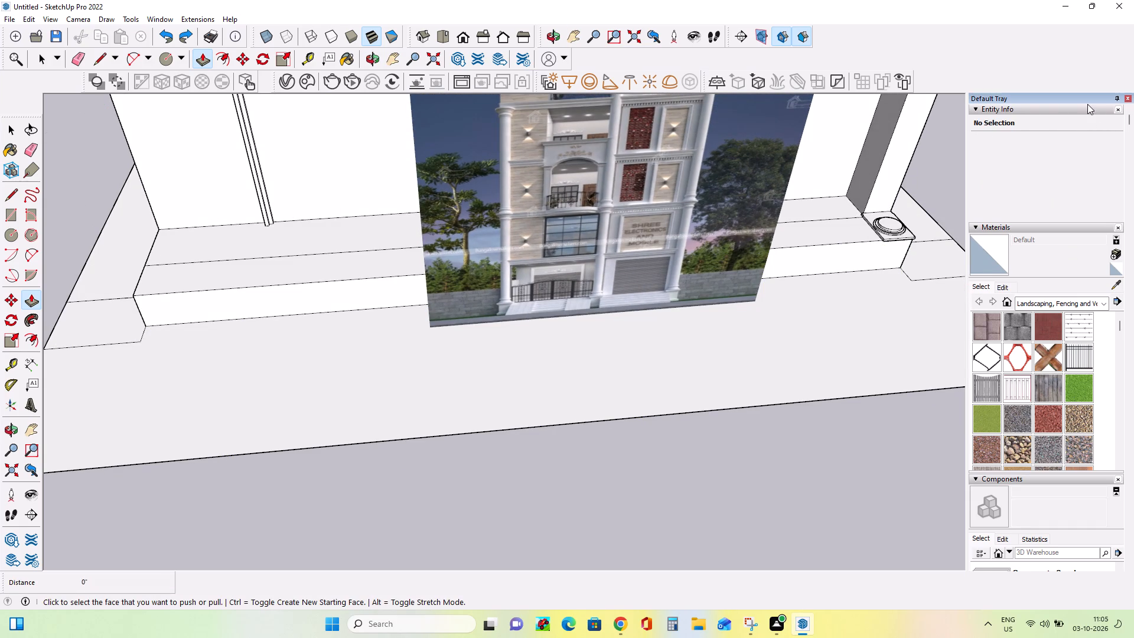
{"action": "left_click", "coordinate": [1038, 106]}
{"action": "left_click", "coordinate": [1025, 109]}
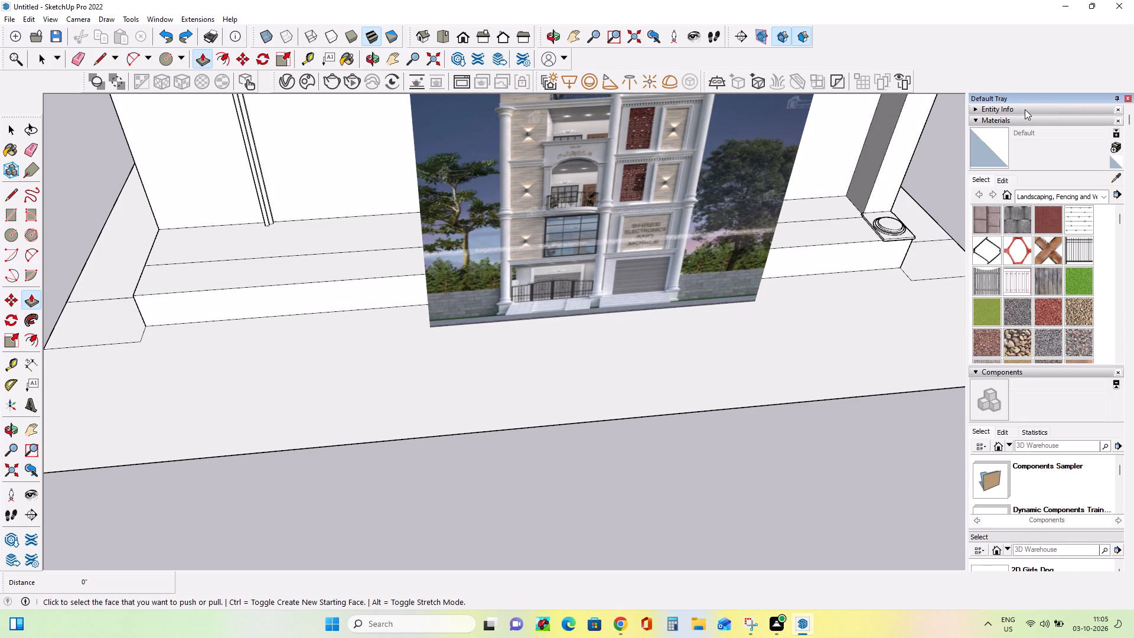
{"action": "left_click", "coordinate": [1026, 110]}
{"action": "left_click", "coordinate": [1018, 120]}
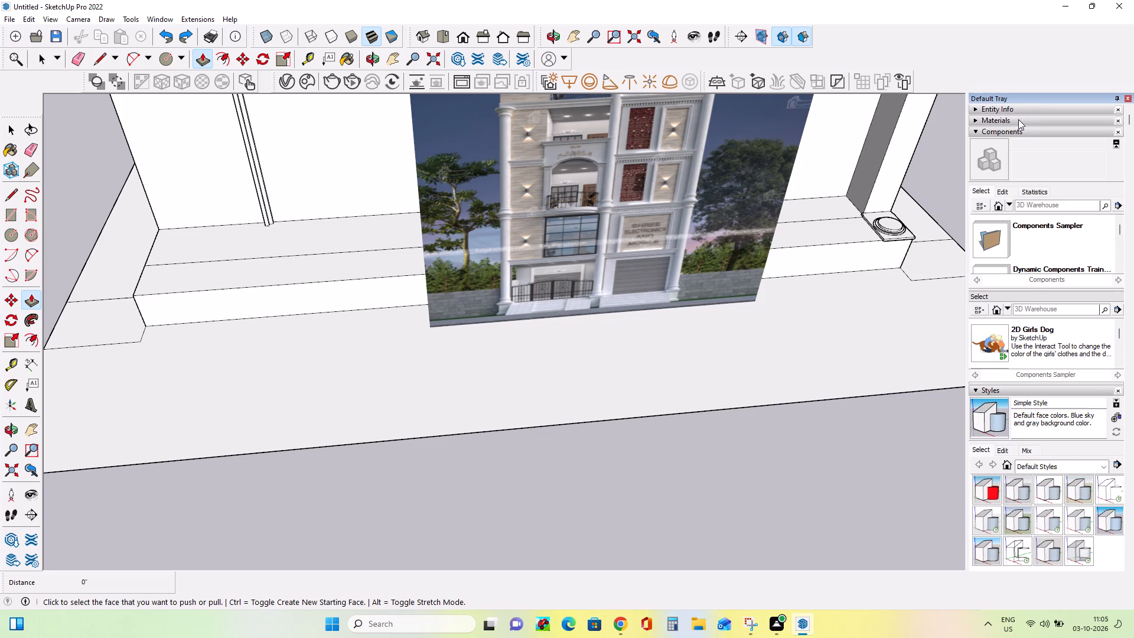
{"action": "left_click", "coordinate": [1020, 113]}
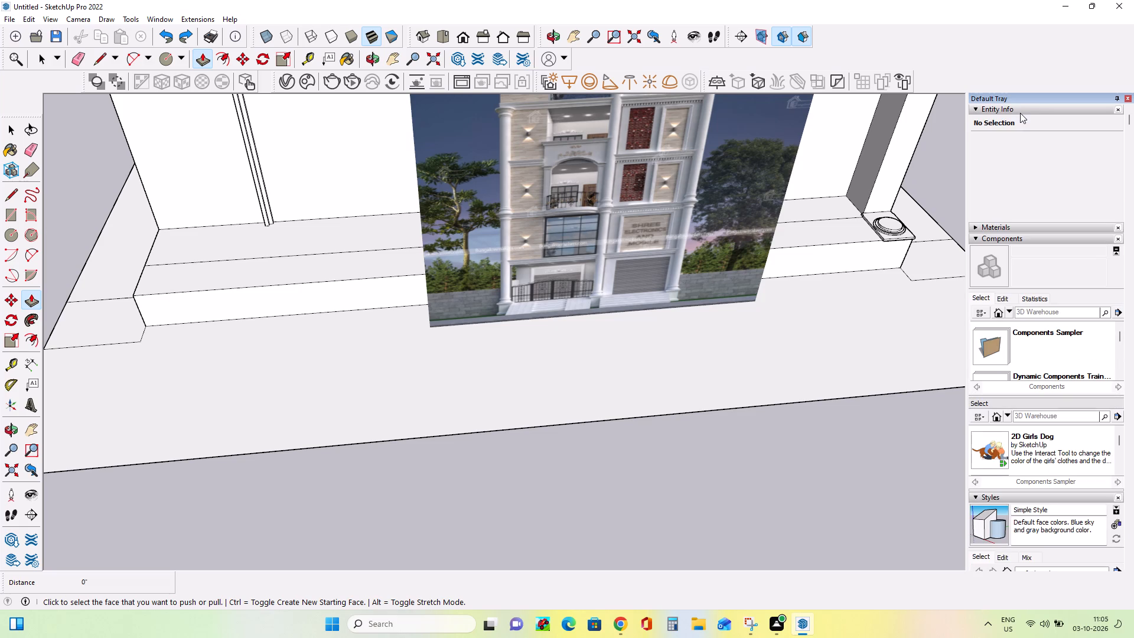
Set the radius of the second step's outer circle on the column base to 5 and deselect it.
{"action": "scroll", "coordinate": [907, 216], "scroll_direction": "up", "scroll_amount": 14}
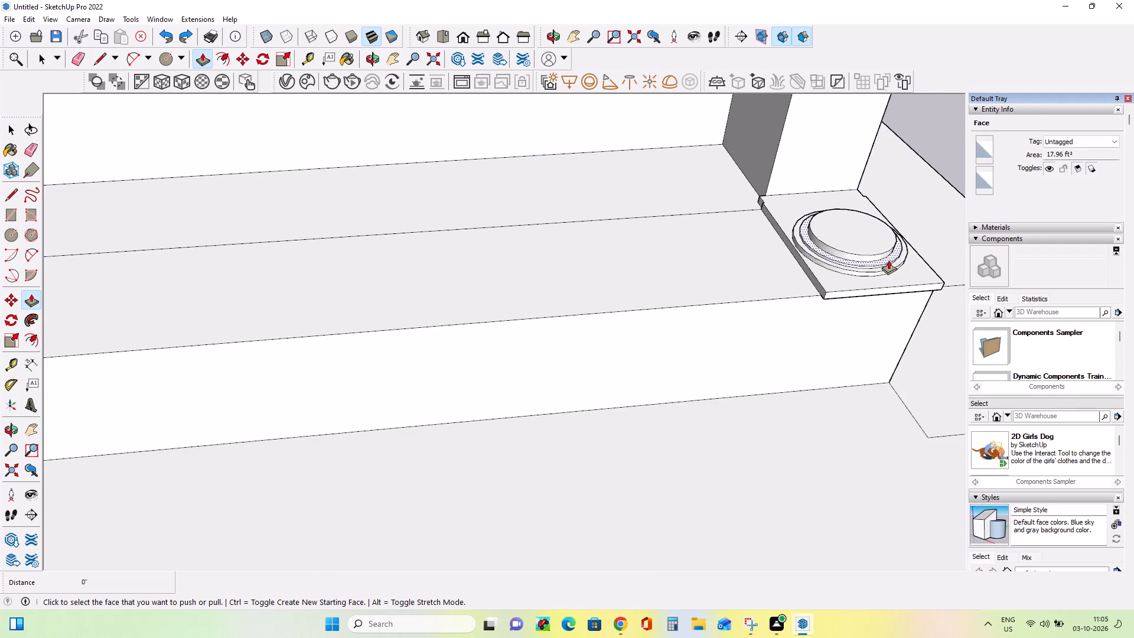
{"action": "scroll", "coordinate": [888, 260], "scroll_direction": "up", "scroll_amount": 7}
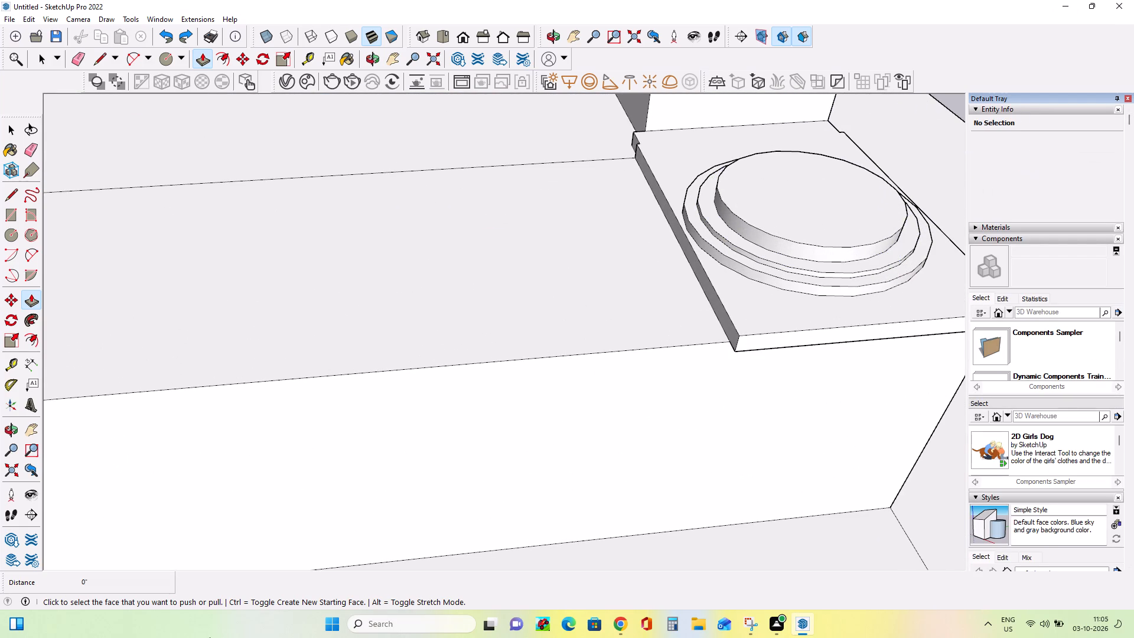
{"action": "left_click", "coordinate": [15, 192]}
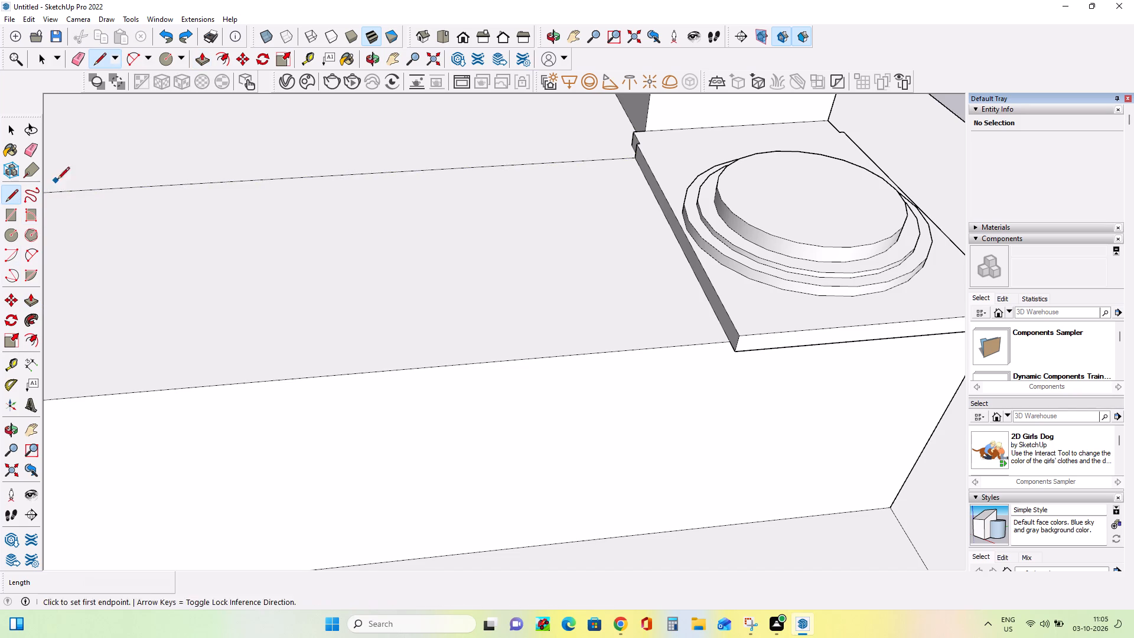
{"action": "left_click", "coordinate": [16, 132]}
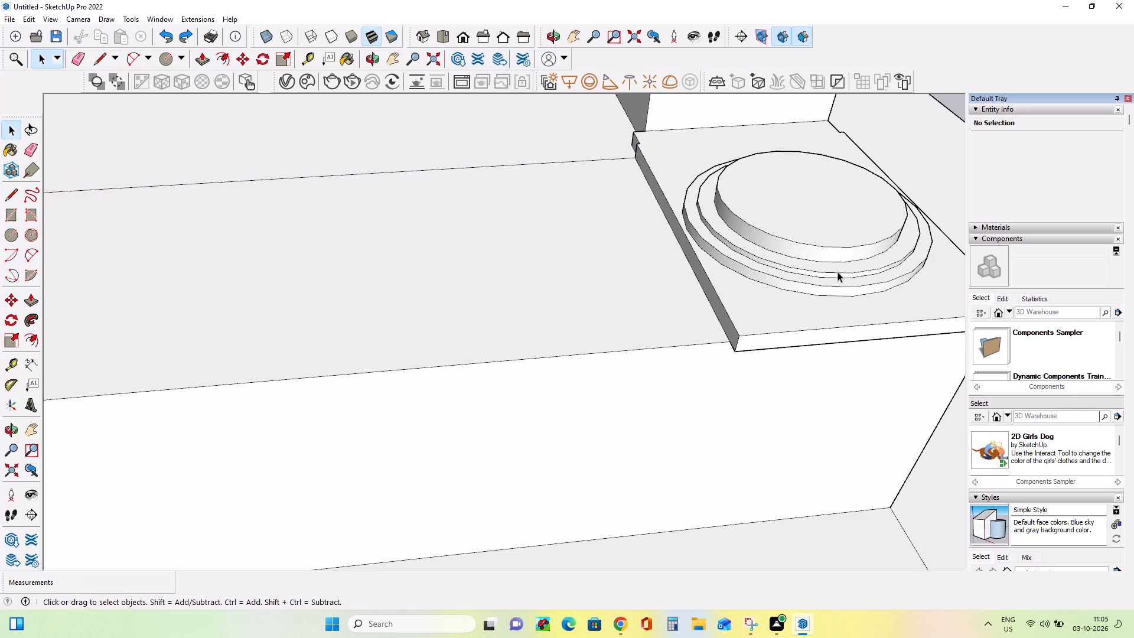
{"action": "left_click", "coordinate": [840, 272]}
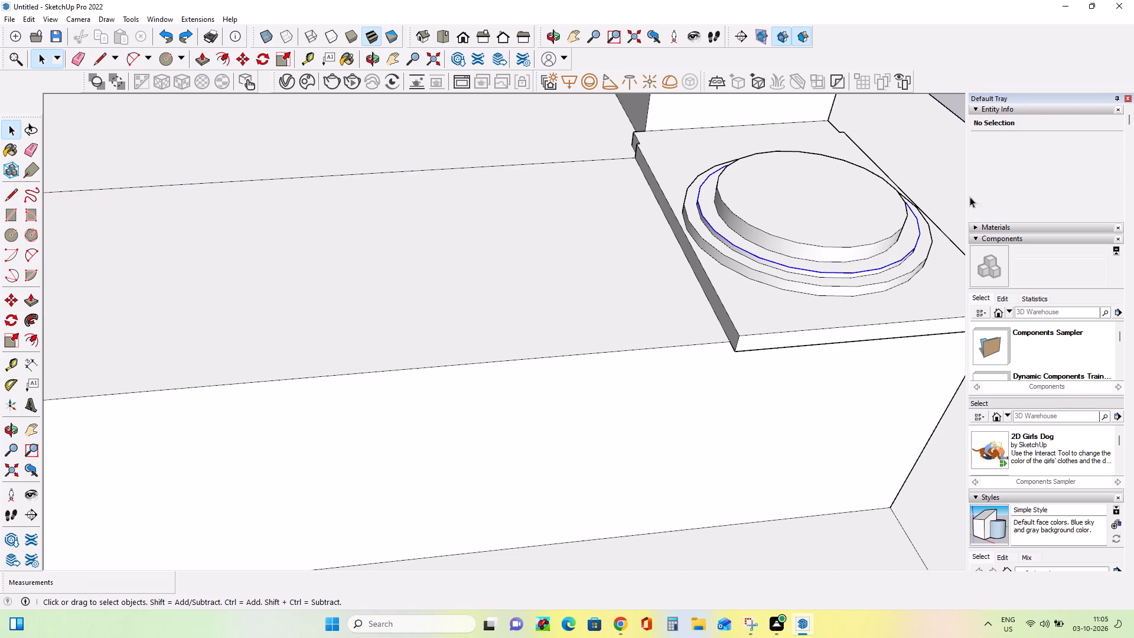
{"action": "left_click", "coordinate": [1077, 152]}
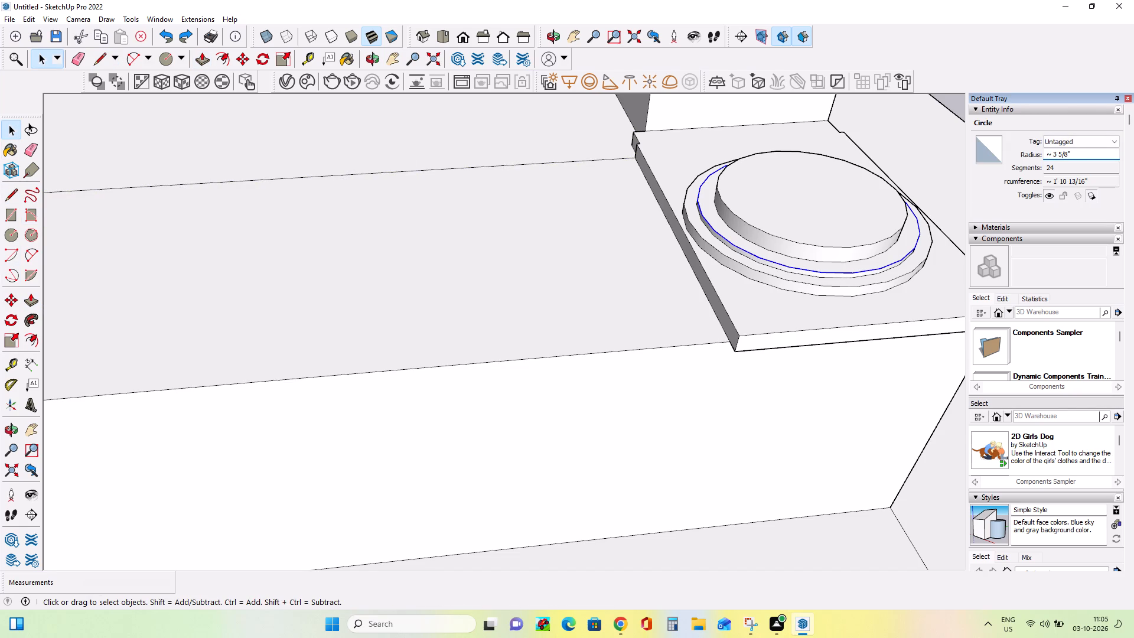
{"action": "key", "text": "BackSpace"}
{"action": "key", "text": "BackSpace"}
{"action": "key", "text": "BackSpace"}
{"action": "key", "text": "BackSpace"}
{"action": "key", "text": "BackSpace"}
{"action": "key", "text": "BackSpace"}
{"action": "key", "text": "BackSpace"}
{"action": "key", "text": "BackSpace"}
{"action": "key", "text": "5"}
{"action": "left_click", "coordinate": [941, 163]}
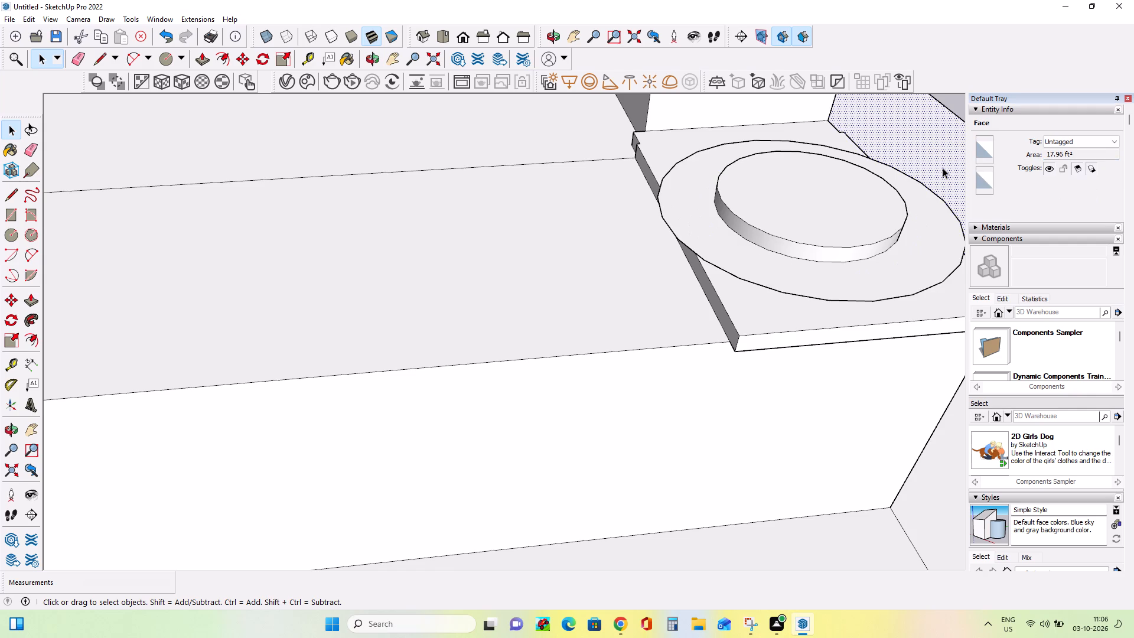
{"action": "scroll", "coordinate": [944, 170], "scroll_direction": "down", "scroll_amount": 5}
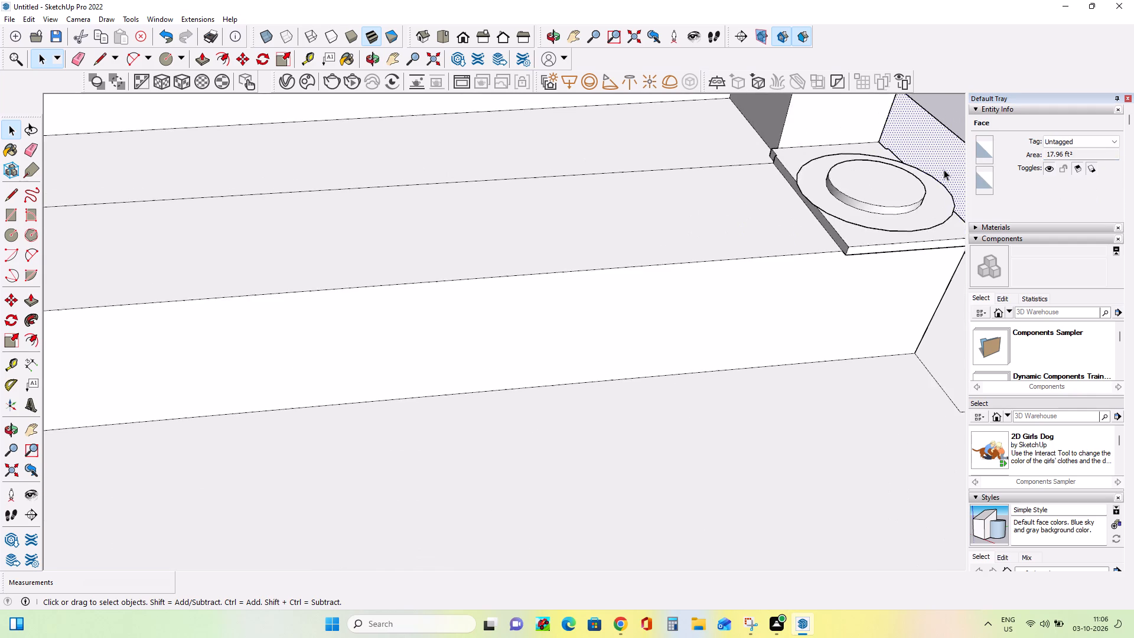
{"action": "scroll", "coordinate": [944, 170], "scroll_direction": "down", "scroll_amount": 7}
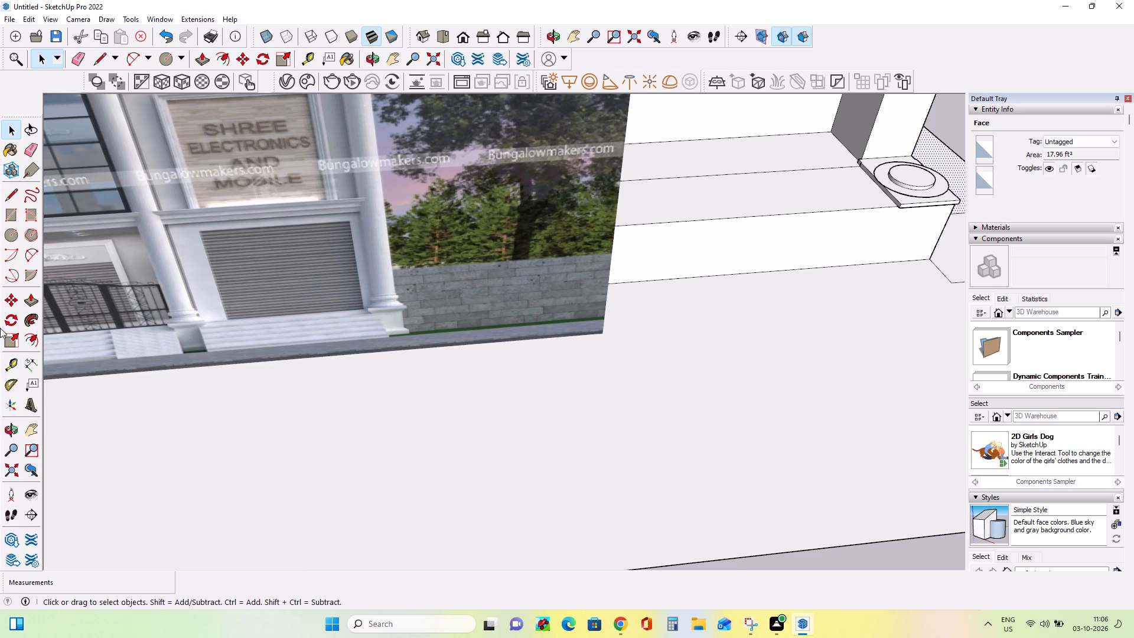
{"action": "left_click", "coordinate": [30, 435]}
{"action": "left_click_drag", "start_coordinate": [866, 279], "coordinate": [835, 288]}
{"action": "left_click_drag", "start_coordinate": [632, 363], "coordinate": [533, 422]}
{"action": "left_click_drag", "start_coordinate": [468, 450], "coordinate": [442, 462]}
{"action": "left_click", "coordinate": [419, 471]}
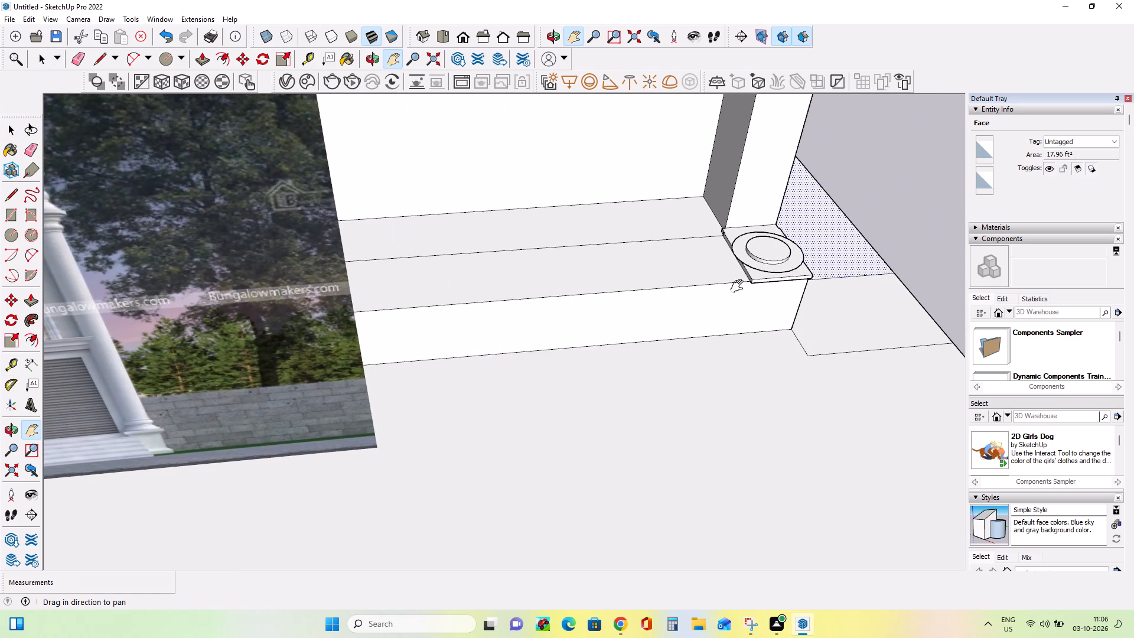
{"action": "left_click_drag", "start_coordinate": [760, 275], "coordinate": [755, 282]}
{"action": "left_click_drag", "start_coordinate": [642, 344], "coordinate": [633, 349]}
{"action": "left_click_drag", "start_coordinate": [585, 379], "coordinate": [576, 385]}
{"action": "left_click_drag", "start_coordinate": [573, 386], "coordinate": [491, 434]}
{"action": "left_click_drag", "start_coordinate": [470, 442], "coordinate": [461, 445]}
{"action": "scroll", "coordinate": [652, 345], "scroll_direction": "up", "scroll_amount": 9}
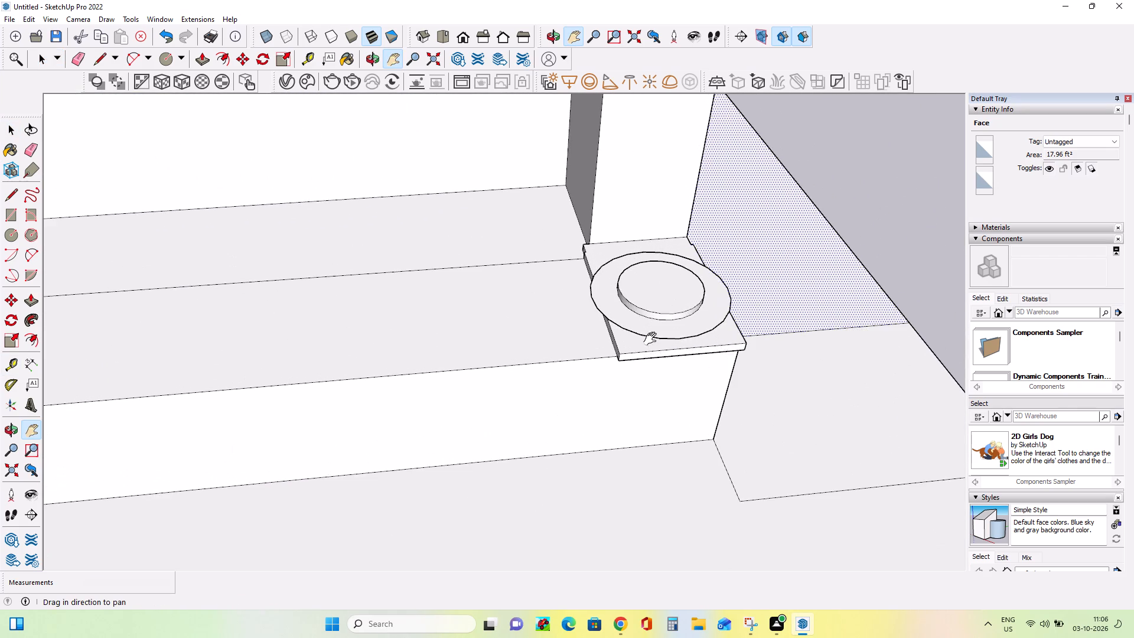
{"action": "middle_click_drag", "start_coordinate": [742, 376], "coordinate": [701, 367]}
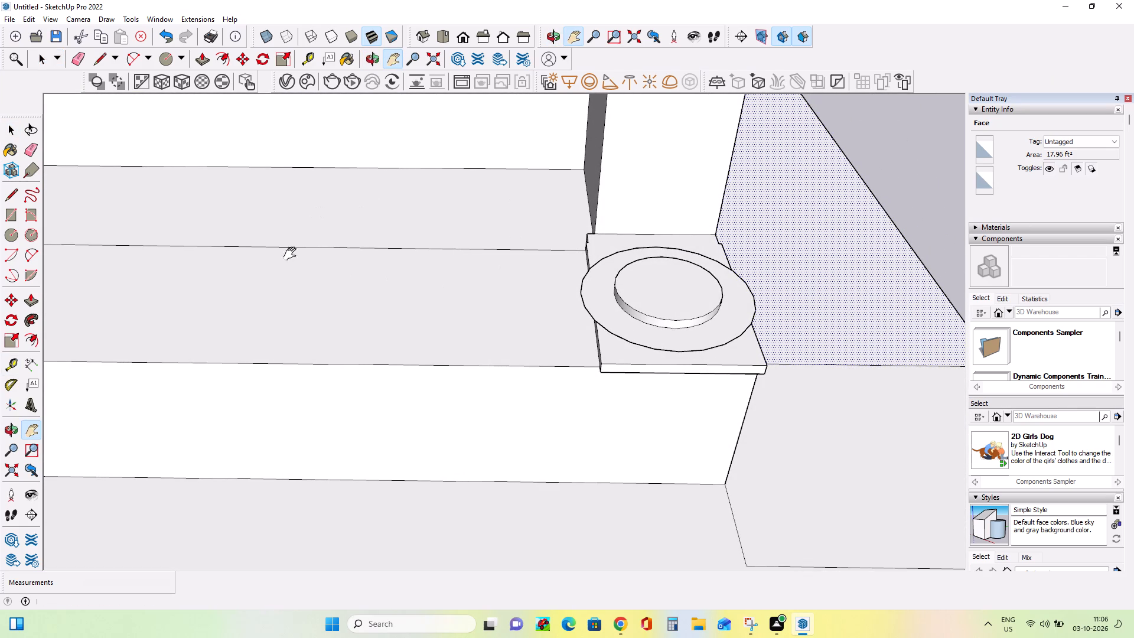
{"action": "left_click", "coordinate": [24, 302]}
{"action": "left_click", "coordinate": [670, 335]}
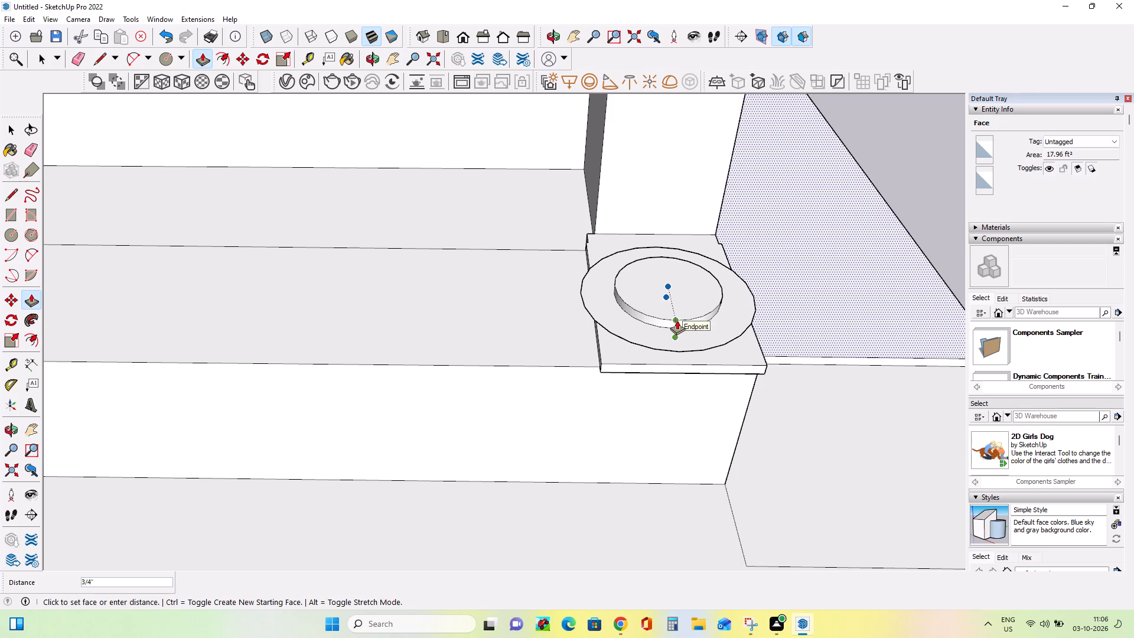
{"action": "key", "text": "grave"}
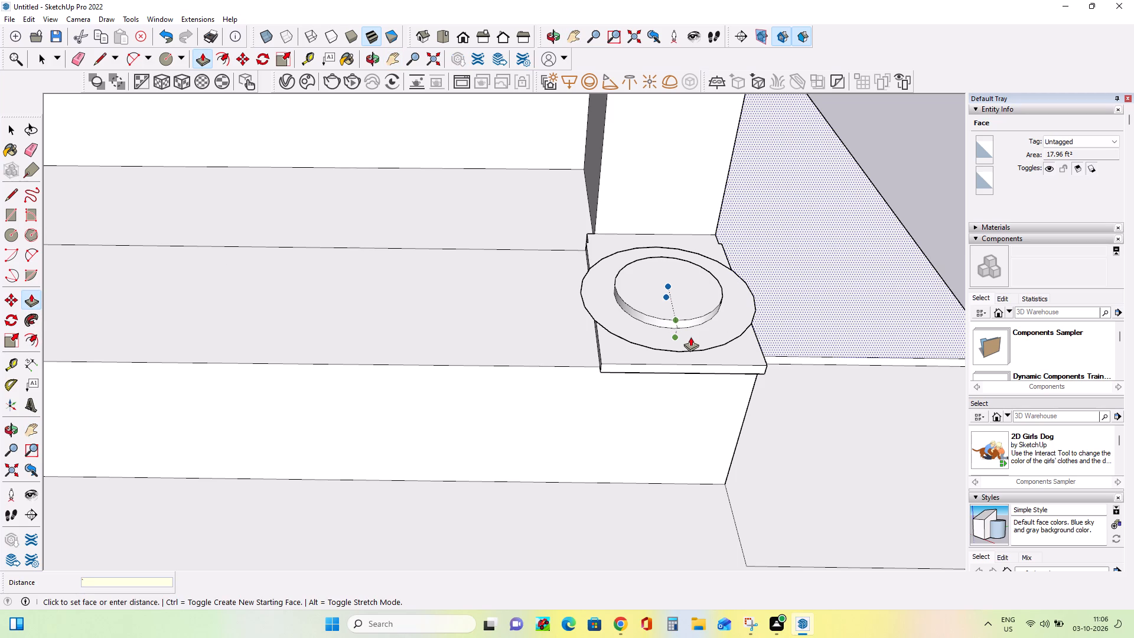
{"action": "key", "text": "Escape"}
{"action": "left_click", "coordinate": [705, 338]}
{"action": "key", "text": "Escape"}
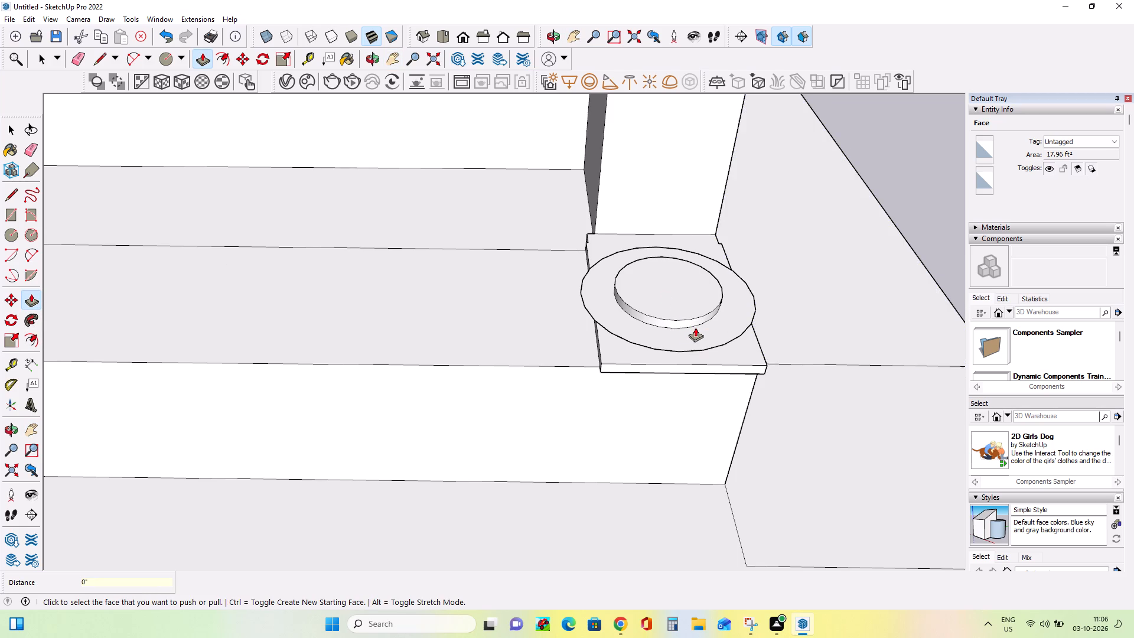
Extrude the enlarged ring face around the central disc upward by about 11/16".
{"action": "left_click", "coordinate": [696, 334]}
{"action": "left_click", "coordinate": [699, 325]}
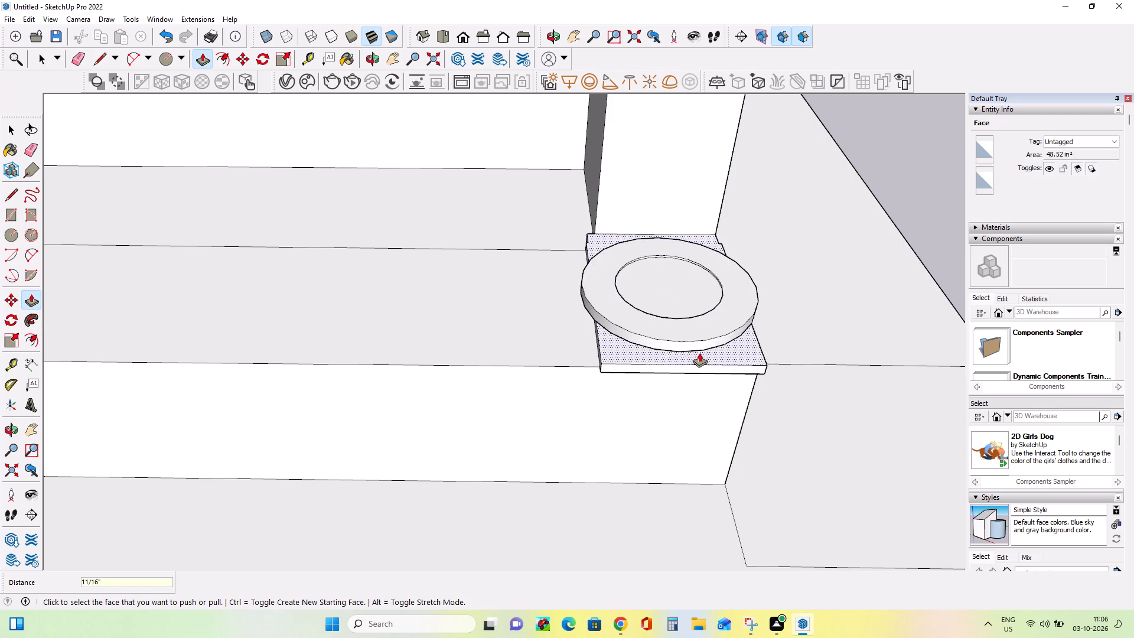
Examine the raised ring on the square corner pad from several angles and distances.
{"action": "middle_click_drag", "start_coordinate": [699, 353], "coordinate": [690, 284]}
{"action": "scroll", "coordinate": [698, 297], "scroll_direction": "down", "scroll_amount": 3}
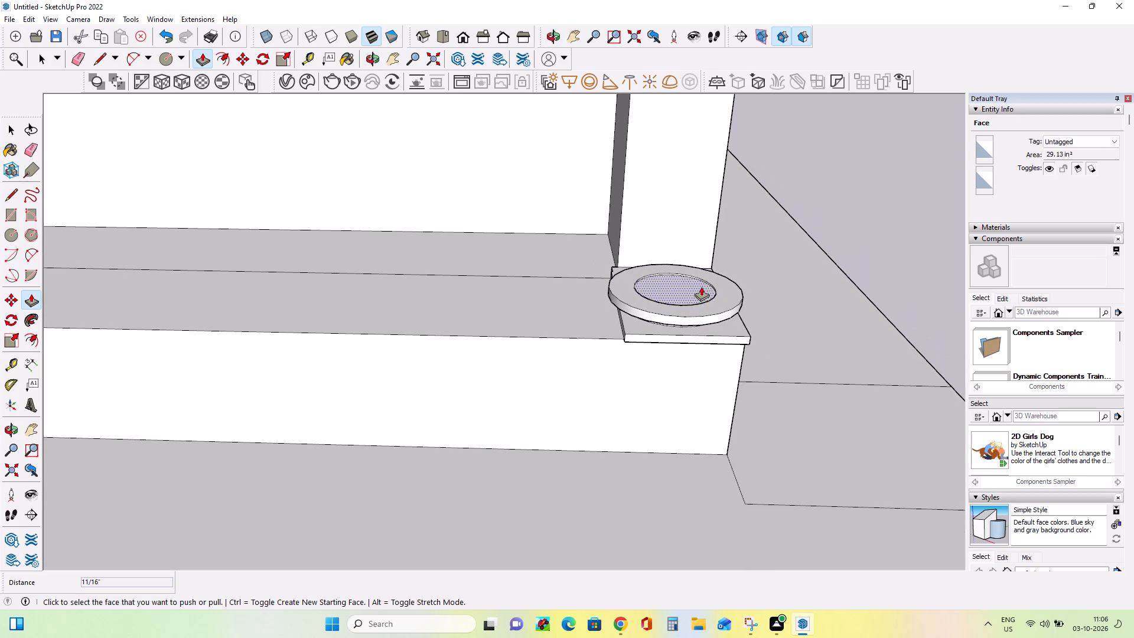
{"action": "scroll", "coordinate": [701, 287], "scroll_direction": "up", "scroll_amount": 1}
{"action": "middle_click_drag", "start_coordinate": [702, 286], "coordinate": [704, 375]}
{"action": "scroll", "coordinate": [676, 345], "scroll_direction": "up", "scroll_amount": 9}
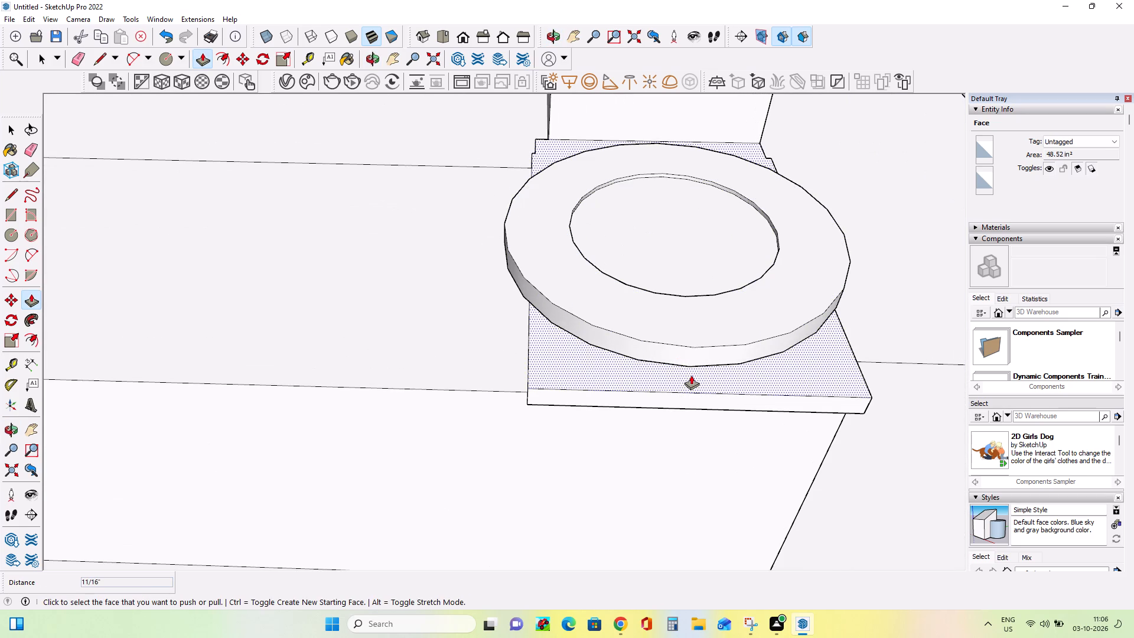
{"action": "middle_click", "coordinate": [692, 376]}
{"action": "scroll", "coordinate": [692, 376], "scroll_direction": "down", "scroll_amount": 11}
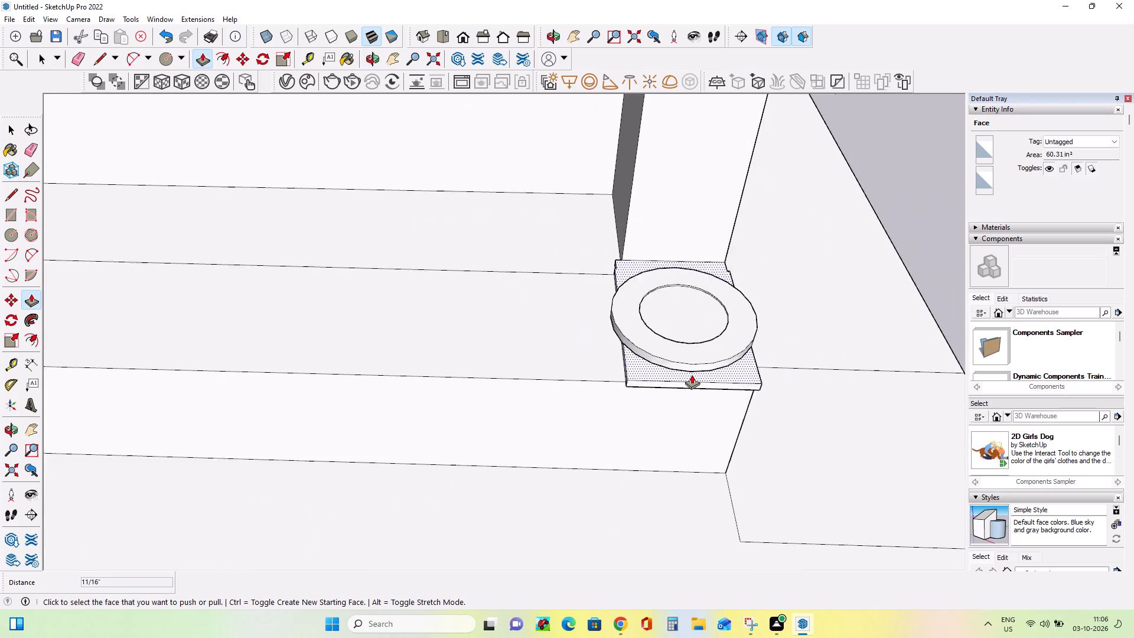
{"action": "scroll", "coordinate": [692, 375], "scroll_direction": "down", "scroll_amount": 2}
{"action": "middle_click_drag", "start_coordinate": [692, 375], "coordinate": [696, 341]}
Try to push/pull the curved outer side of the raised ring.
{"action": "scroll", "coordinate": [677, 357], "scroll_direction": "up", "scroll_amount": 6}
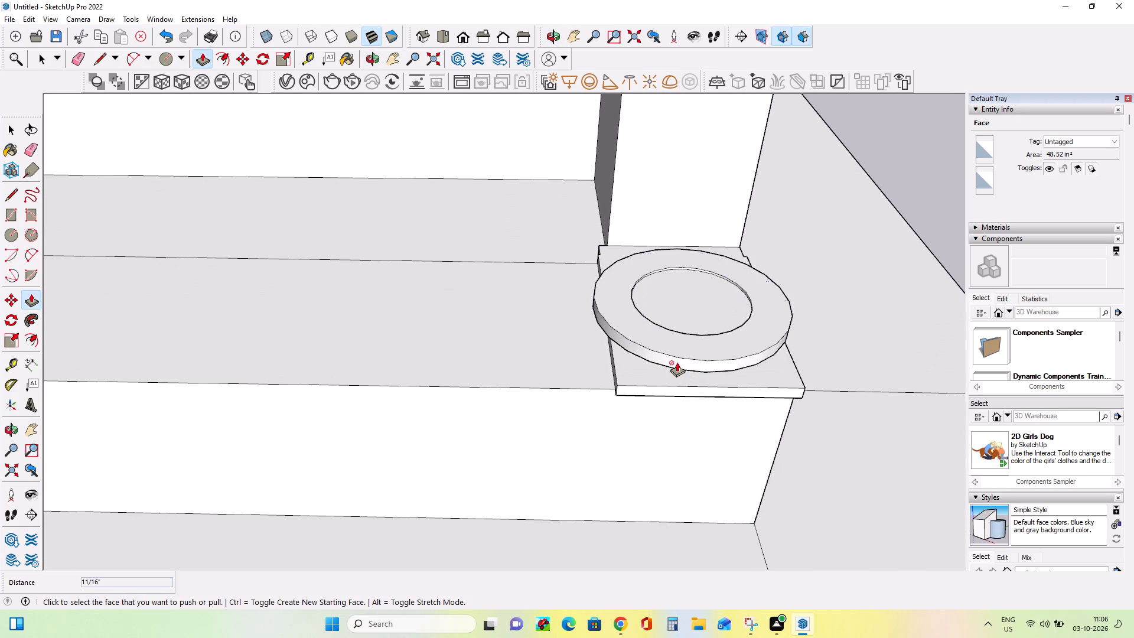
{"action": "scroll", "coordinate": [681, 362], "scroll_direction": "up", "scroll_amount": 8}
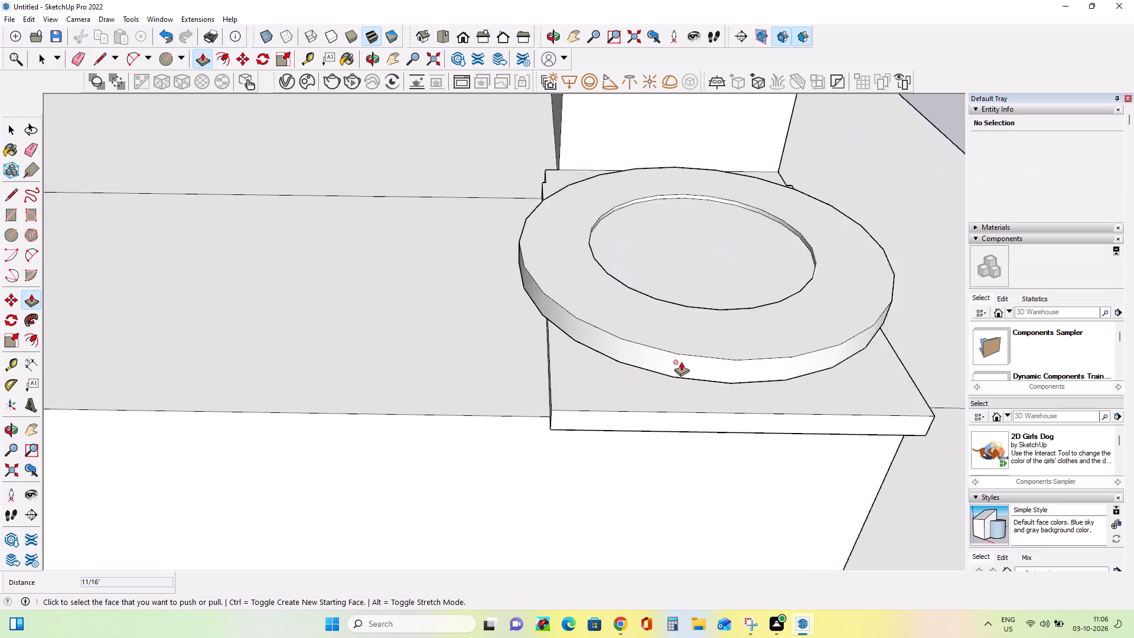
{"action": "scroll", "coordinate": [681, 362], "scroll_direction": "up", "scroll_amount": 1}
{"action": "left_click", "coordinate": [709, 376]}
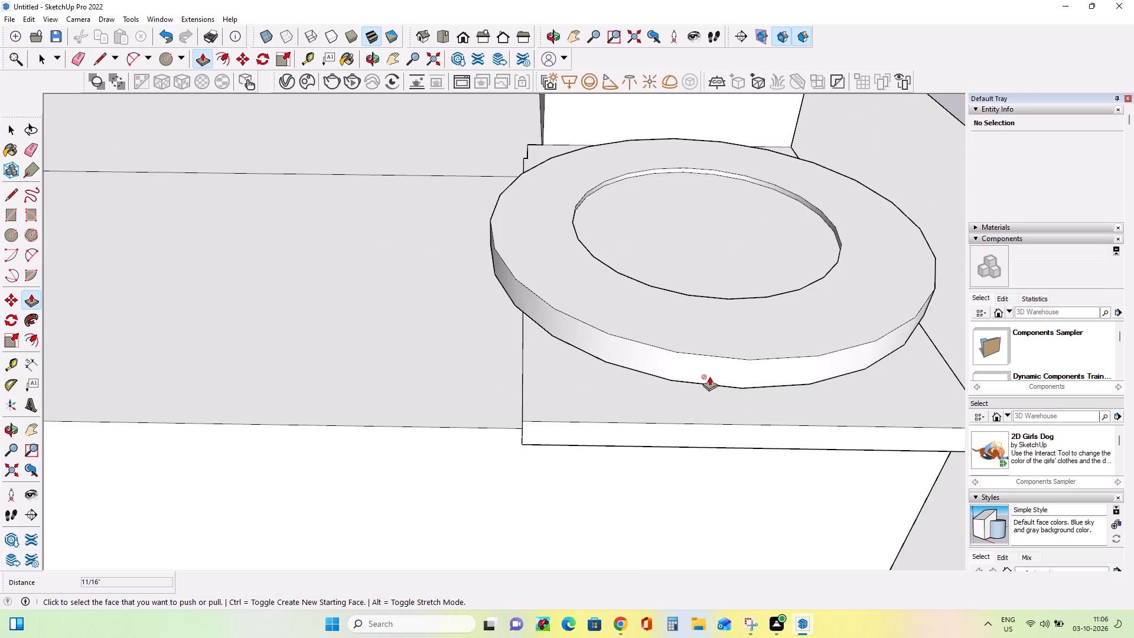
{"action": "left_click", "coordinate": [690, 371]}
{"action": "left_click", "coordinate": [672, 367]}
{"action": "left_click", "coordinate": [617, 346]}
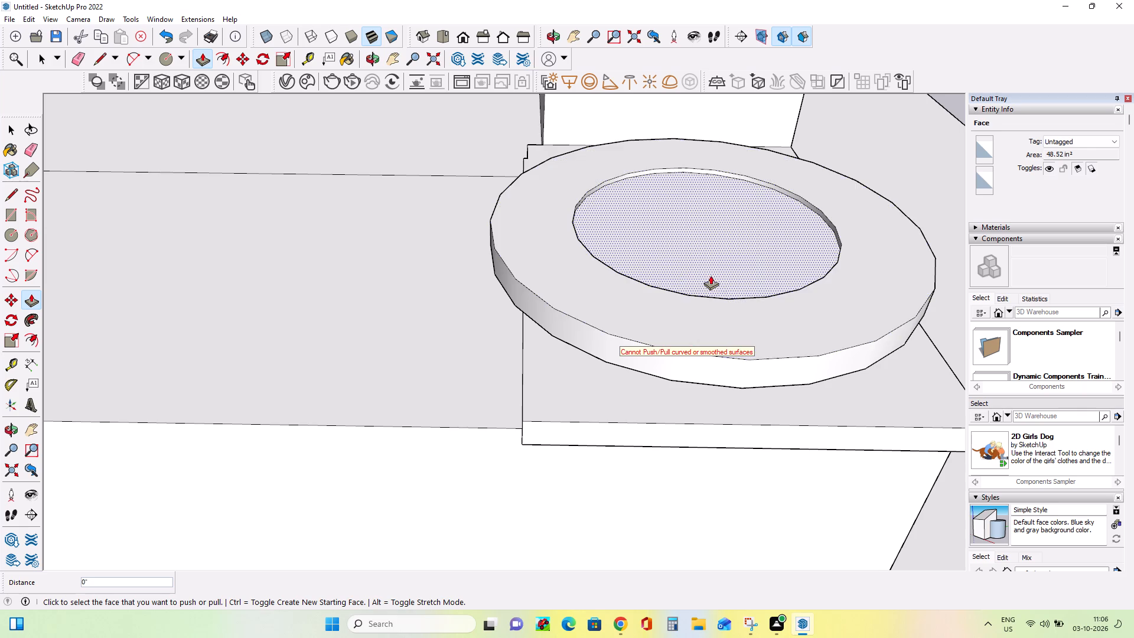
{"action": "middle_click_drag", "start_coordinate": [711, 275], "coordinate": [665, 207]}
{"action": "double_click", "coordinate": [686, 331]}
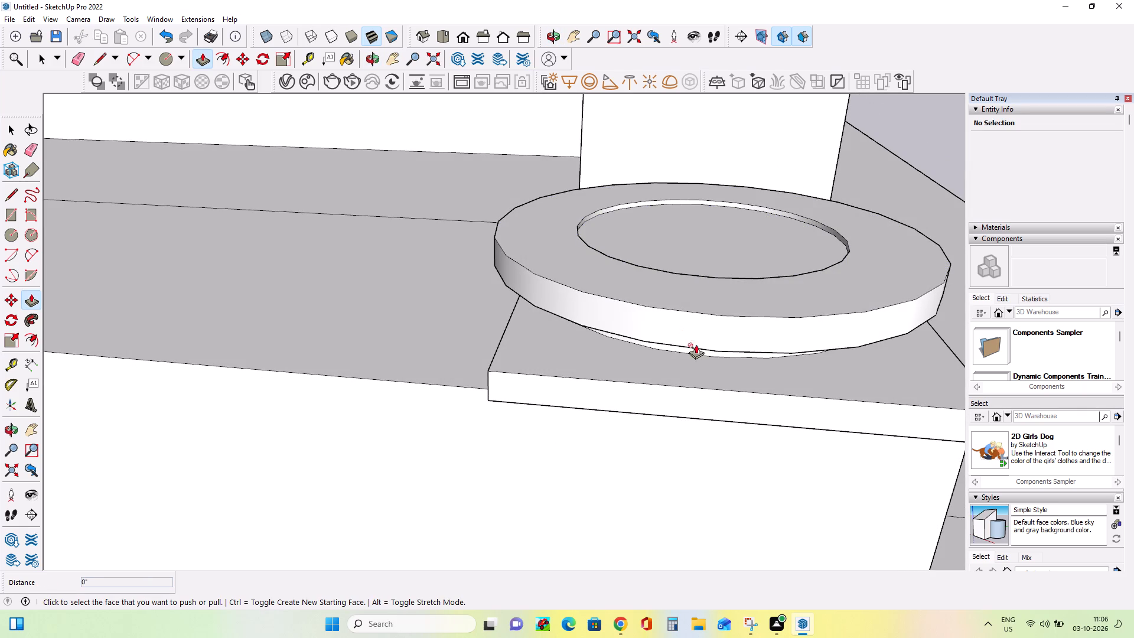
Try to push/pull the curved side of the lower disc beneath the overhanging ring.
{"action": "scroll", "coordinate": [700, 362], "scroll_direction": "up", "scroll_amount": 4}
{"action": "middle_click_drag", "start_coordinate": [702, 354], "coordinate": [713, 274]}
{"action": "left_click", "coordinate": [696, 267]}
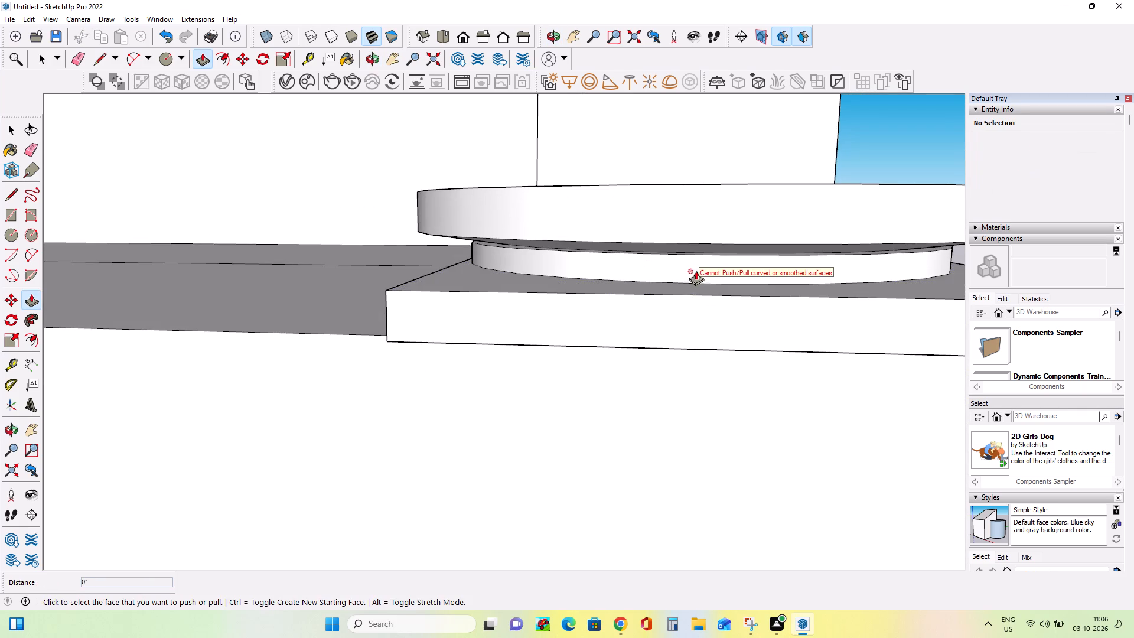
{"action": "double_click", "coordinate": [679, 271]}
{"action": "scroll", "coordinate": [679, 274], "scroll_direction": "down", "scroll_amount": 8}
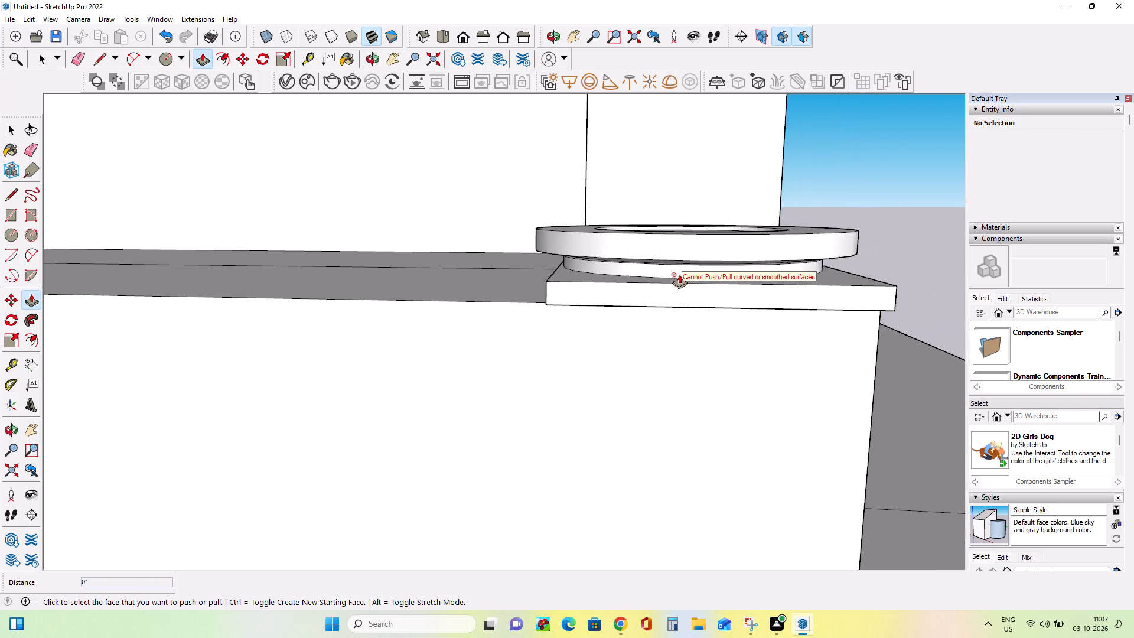
Examine the column base in the reference elevation beside the grey block wall and compare it with the modelled base.
{"action": "scroll", "coordinate": [679, 274], "scroll_direction": "down", "scroll_amount": 10}
{"action": "middle_click_drag", "start_coordinate": [679, 274], "coordinate": [702, 383]}
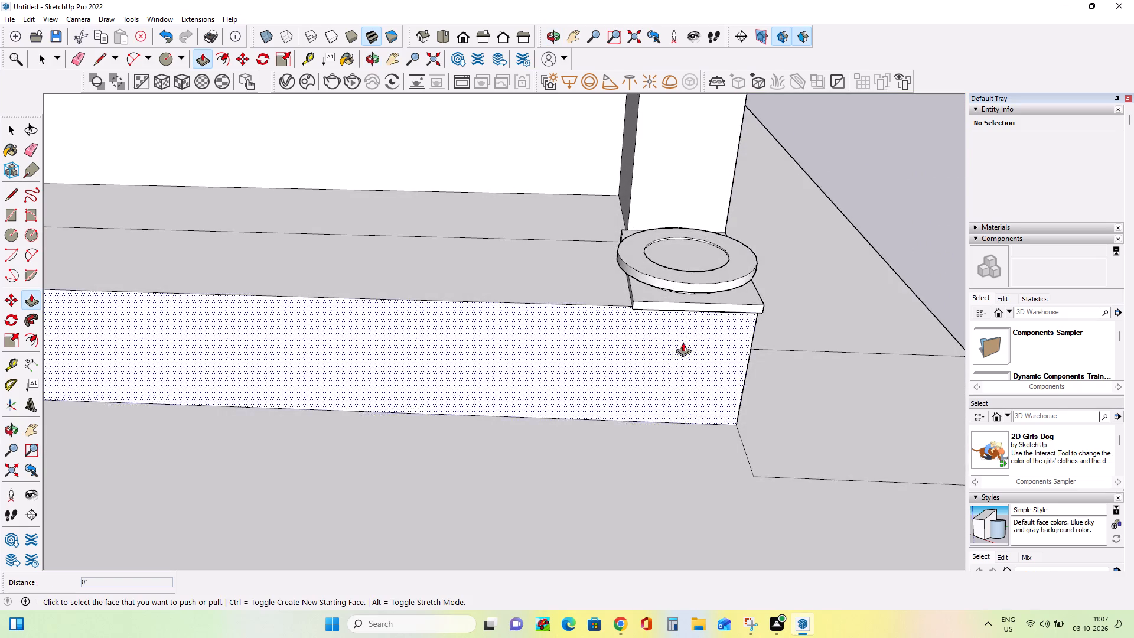
{"action": "scroll", "coordinate": [678, 301], "scroll_direction": "down", "scroll_amount": 13}
{"action": "middle_click_drag", "start_coordinate": [705, 307], "coordinate": [711, 285]}
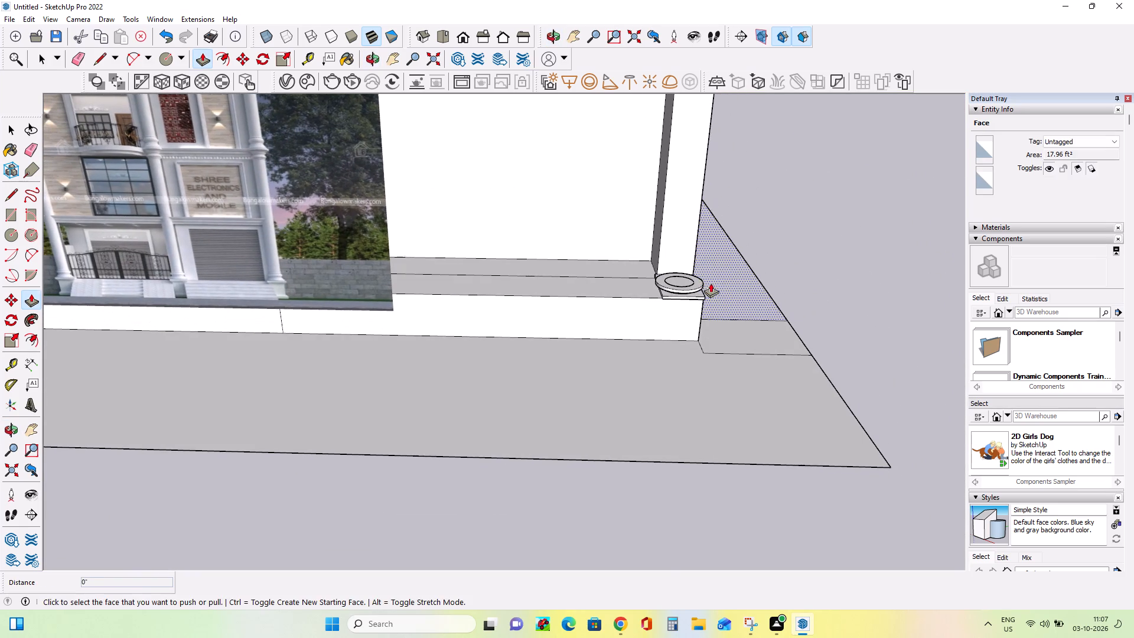
{"action": "scroll", "coordinate": [268, 289], "scroll_direction": "up", "scroll_amount": 13}
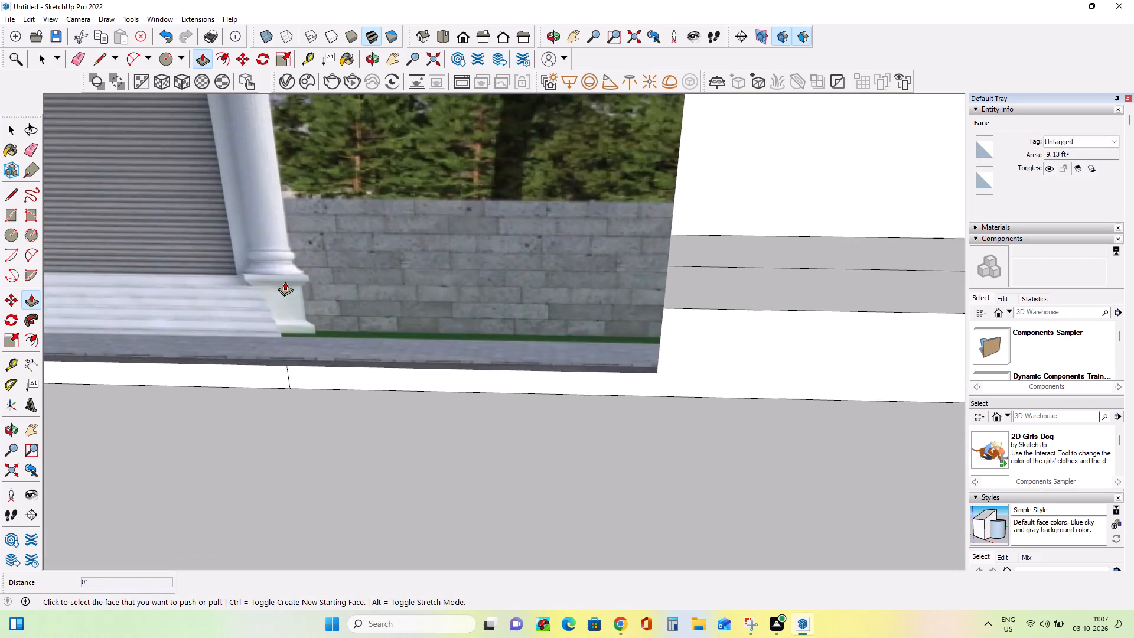
{"action": "scroll", "coordinate": [285, 281], "scroll_direction": "up", "scroll_amount": 11}
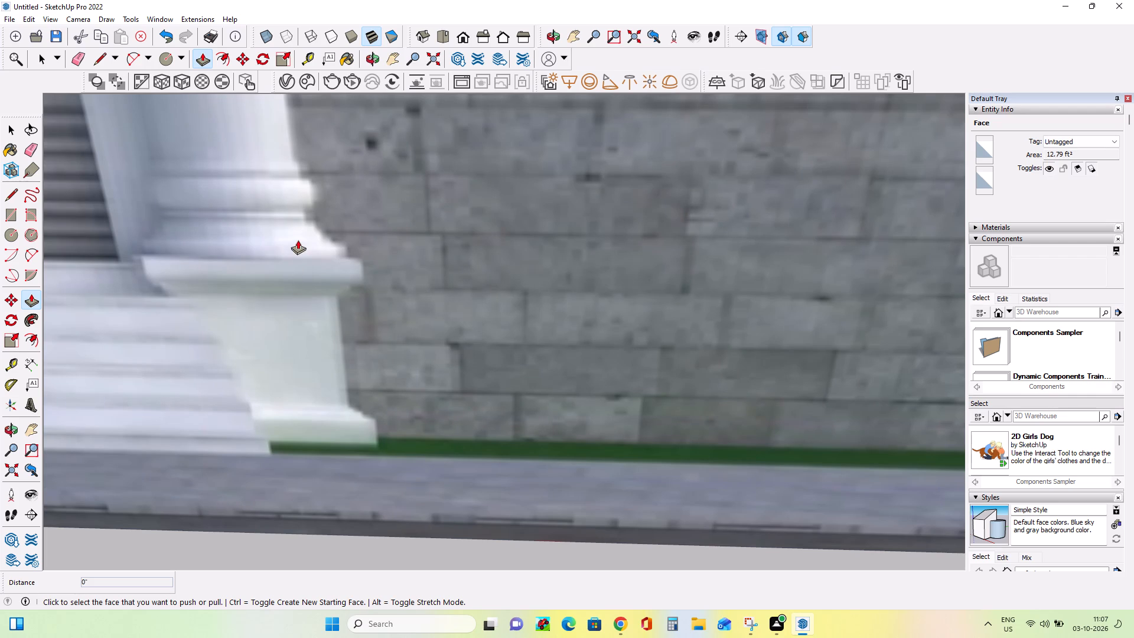
{"action": "scroll", "coordinate": [298, 240], "scroll_direction": "down", "scroll_amount": 4}
{"action": "scroll", "coordinate": [298, 240], "scroll_direction": "down", "scroll_amount": 19}
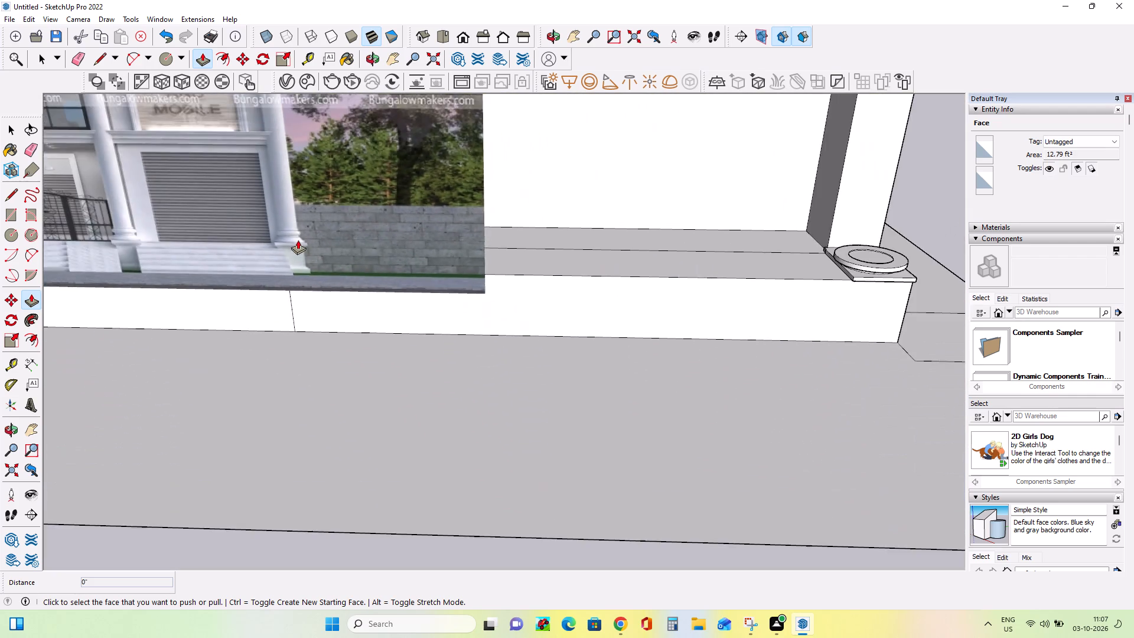
{"action": "scroll", "coordinate": [298, 240], "scroll_direction": "down", "scroll_amount": 3}
Undo the ring extrusion and the circle enlargement on the second step of the column base.
{"action": "key", "text": "ctrl+z"}
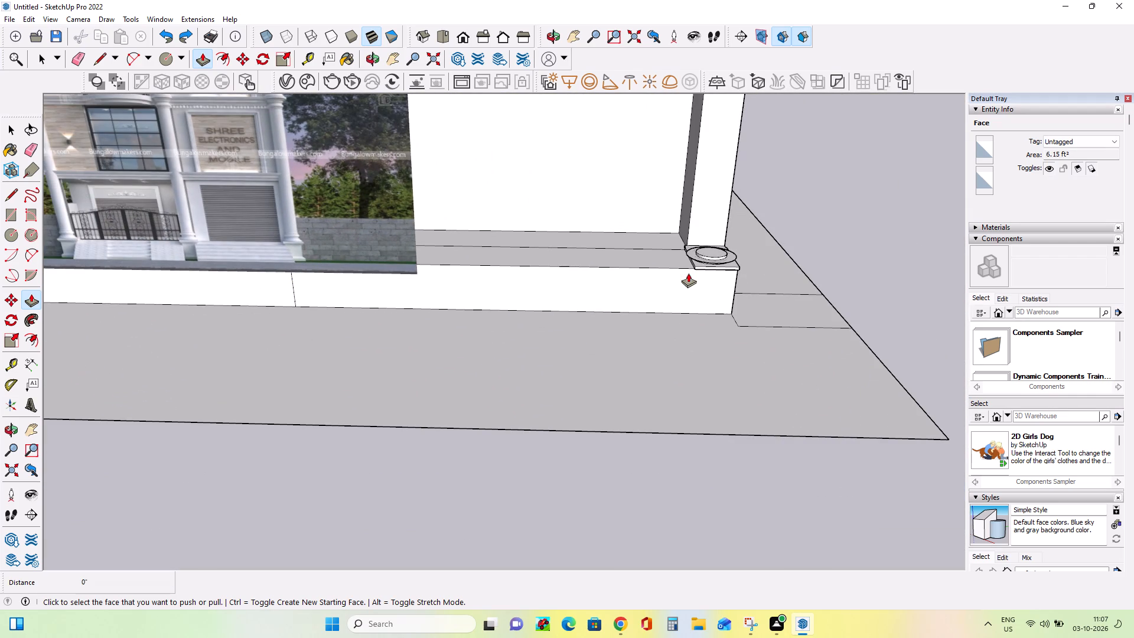
{"action": "key", "text": "ctrl+z"}
{"action": "key", "text": "ctrl+z"}
Push/pull the column base's lower and middle rings up by about 3/16" each and its top disc by about 5/16".
{"action": "scroll", "coordinate": [707, 254], "scroll_direction": "up", "scroll_amount": 6}
{"action": "scroll", "coordinate": [707, 254], "scroll_direction": "down", "scroll_amount": 1}
{"action": "scroll", "coordinate": [707, 254], "scroll_direction": "up", "scroll_amount": 3}
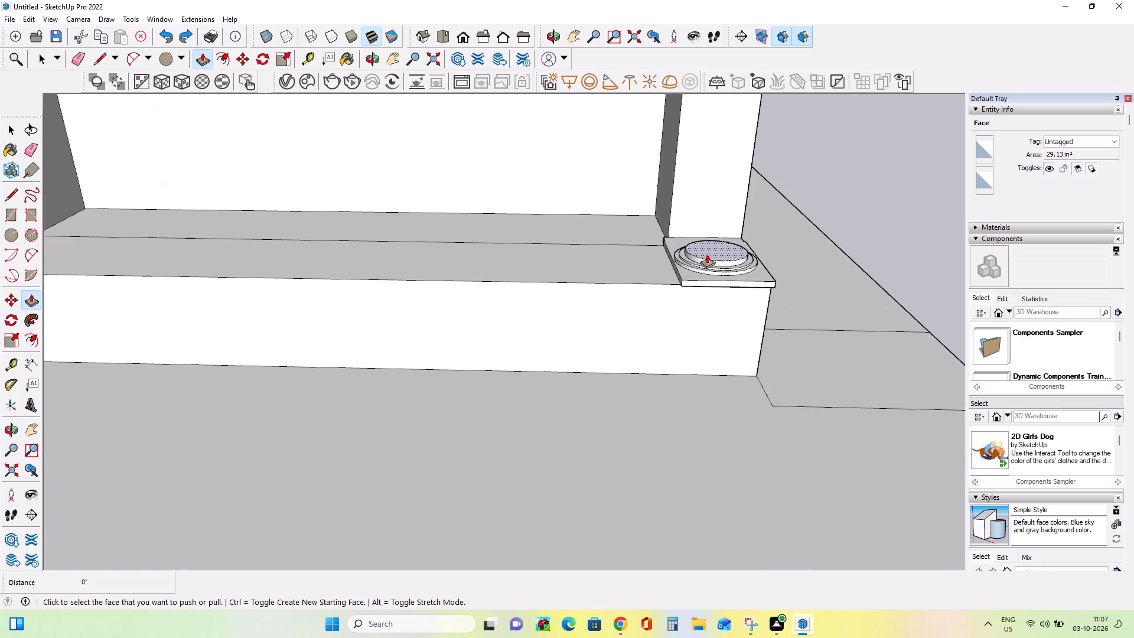
{"action": "scroll", "coordinate": [707, 254], "scroll_direction": "up", "scroll_amount": 13}
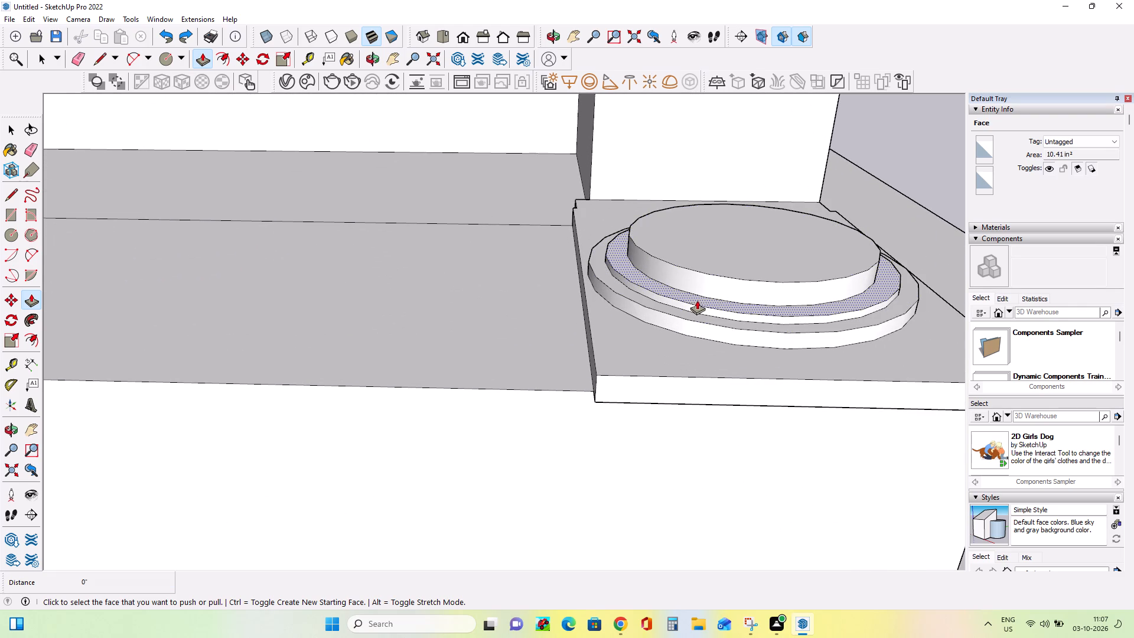
{"action": "left_click", "coordinate": [703, 316]}
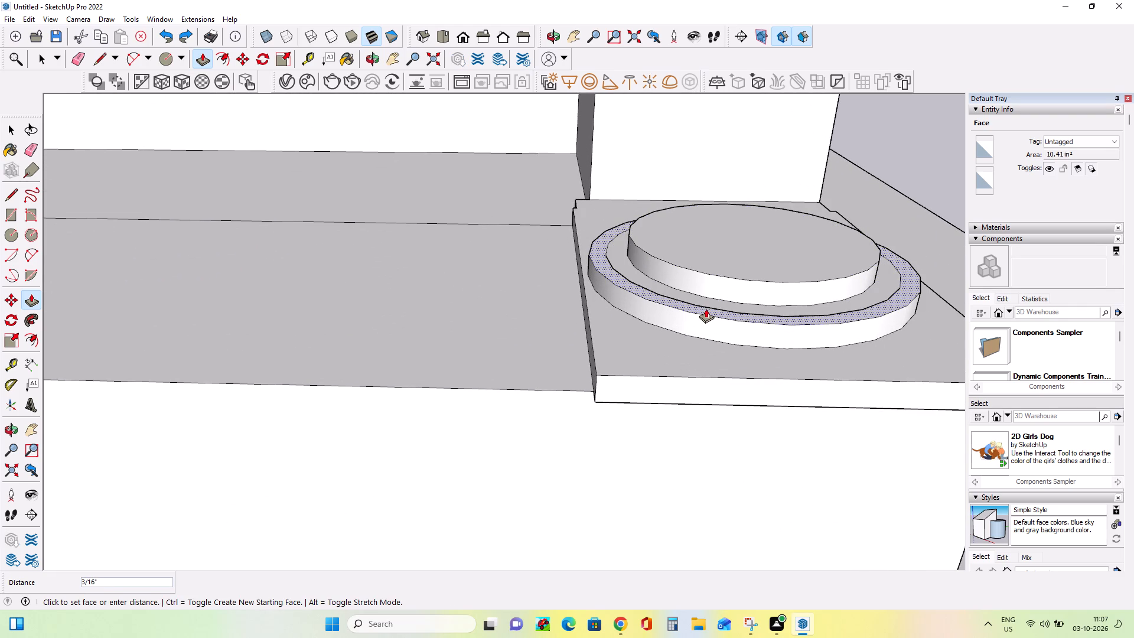
{"action": "left_click", "coordinate": [706, 308]}
{"action": "left_click", "coordinate": [711, 298]}
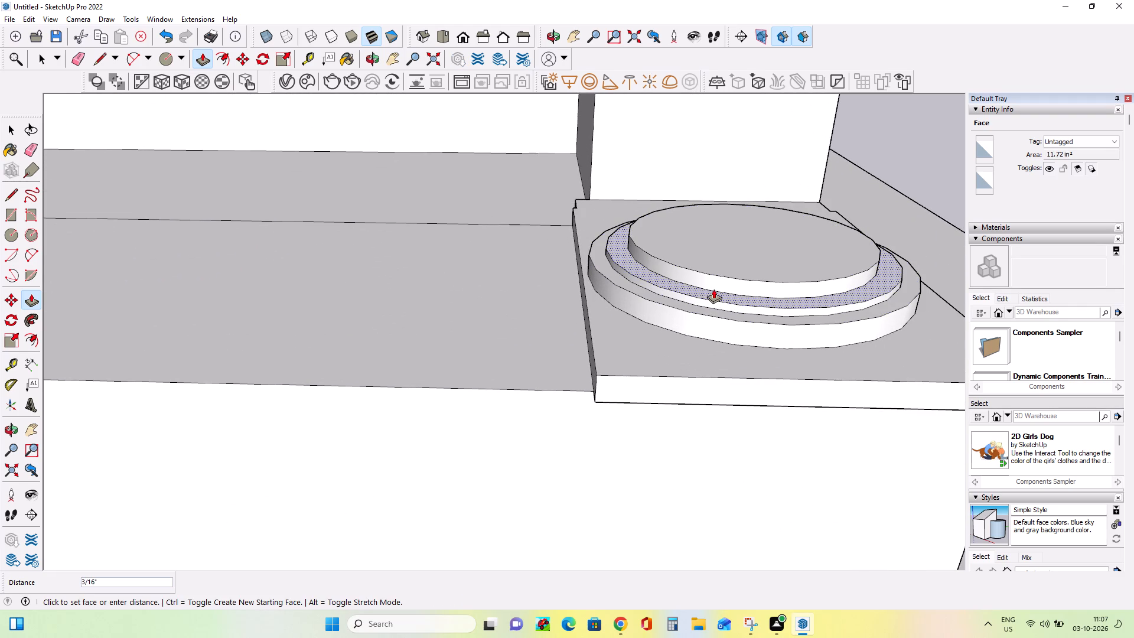
{"action": "left_click", "coordinate": [713, 287]}
{"action": "left_click", "coordinate": [720, 266]}
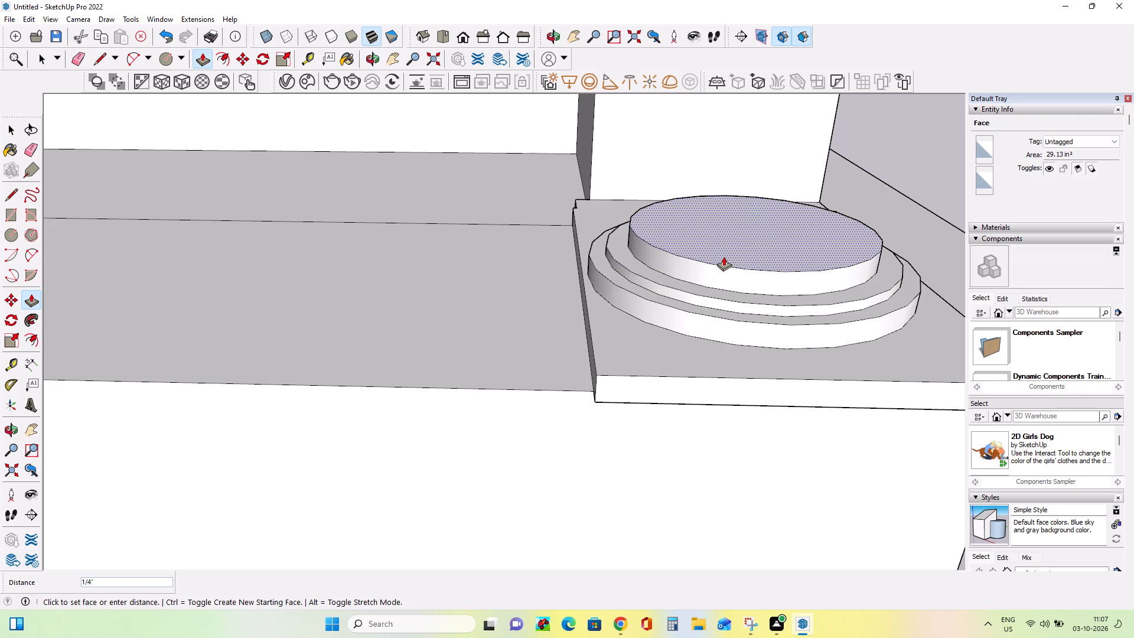
{"action": "left_click", "coordinate": [724, 254]}
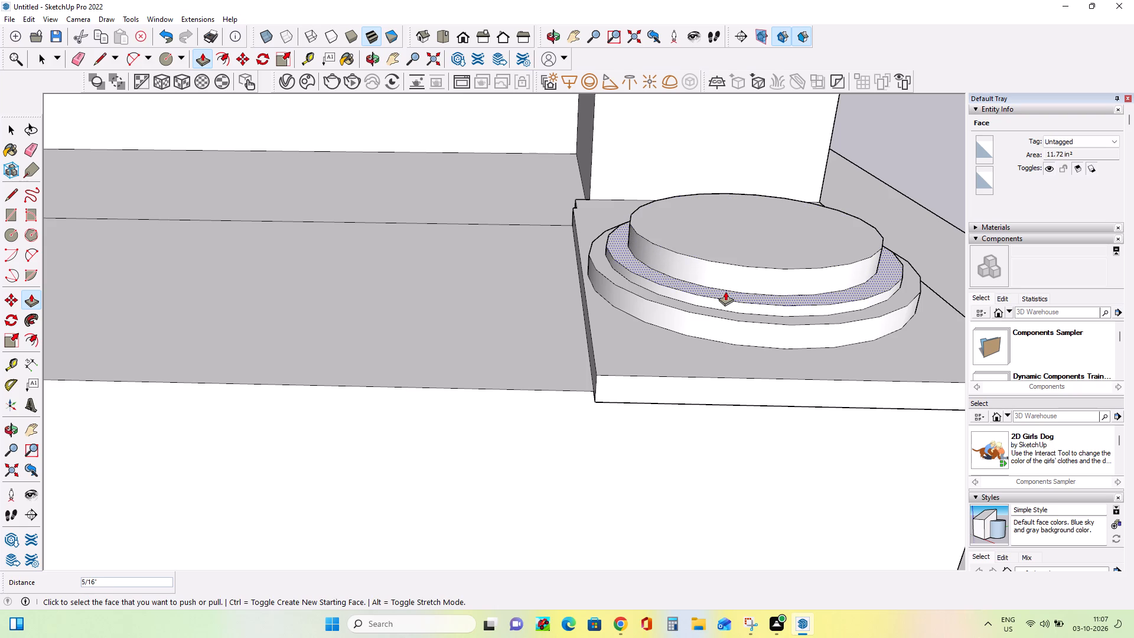
Raise the column base's middle ring by about another 3/16" and the lower ring by about 1/16".
{"action": "left_click", "coordinate": [725, 292]}
{"action": "left_click", "coordinate": [726, 284]}
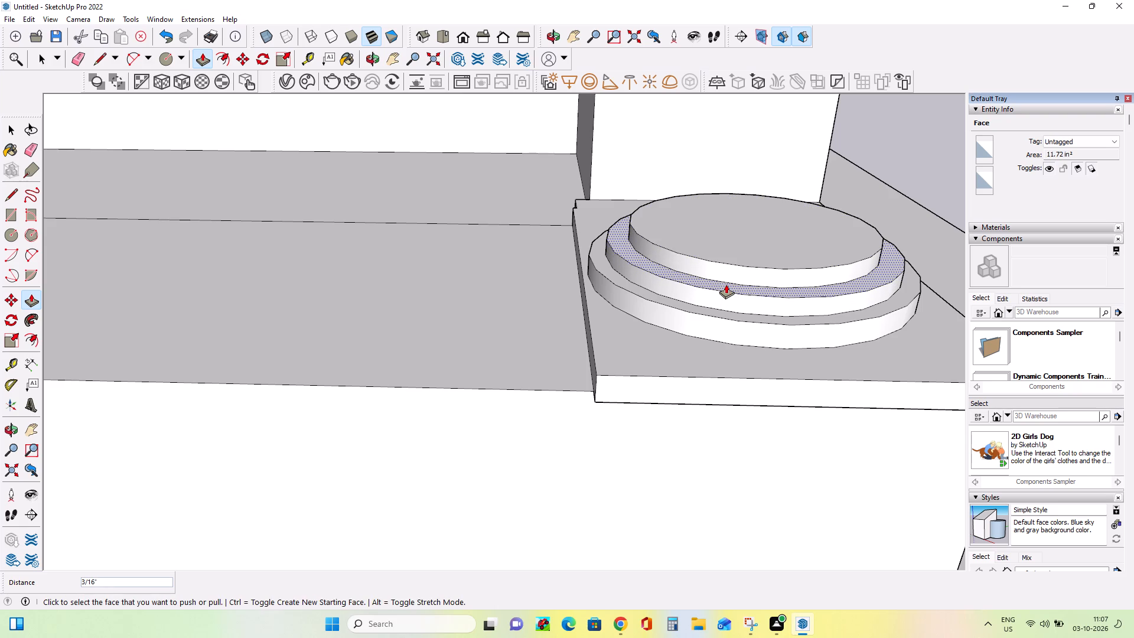
{"action": "left_click", "coordinate": [728, 313]}
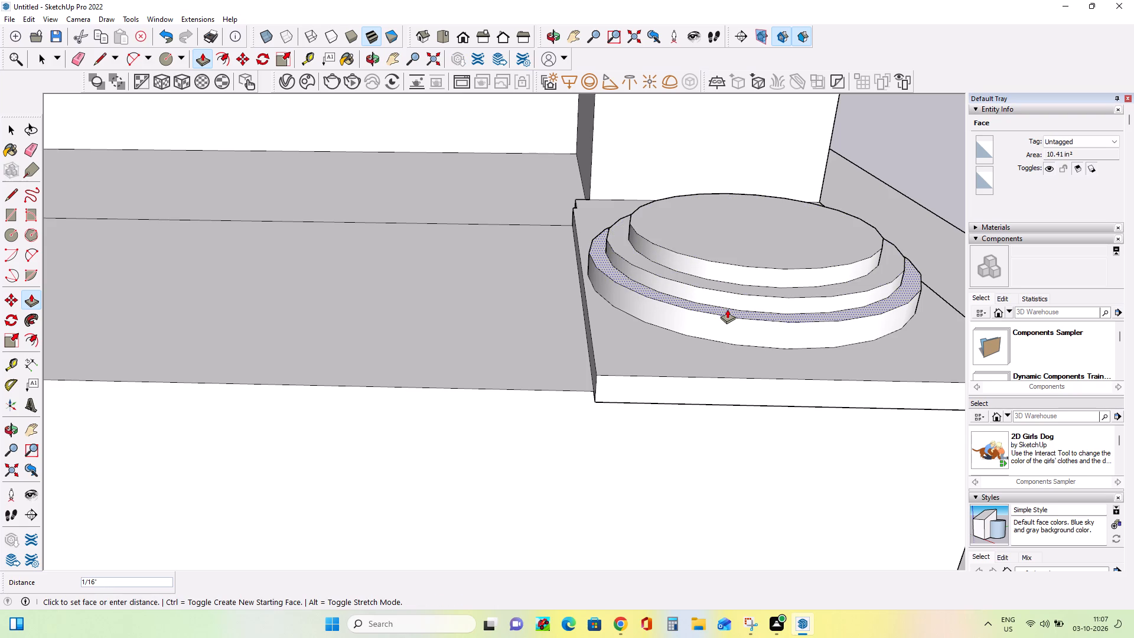
{"action": "left_click", "coordinate": [727, 309]}
Examine the pedestal and stepped column base mouldings in the reference elevation beside the shutter, comparing them with the modelled base.
{"action": "scroll", "coordinate": [718, 323], "scroll_direction": "down", "scroll_amount": 8}
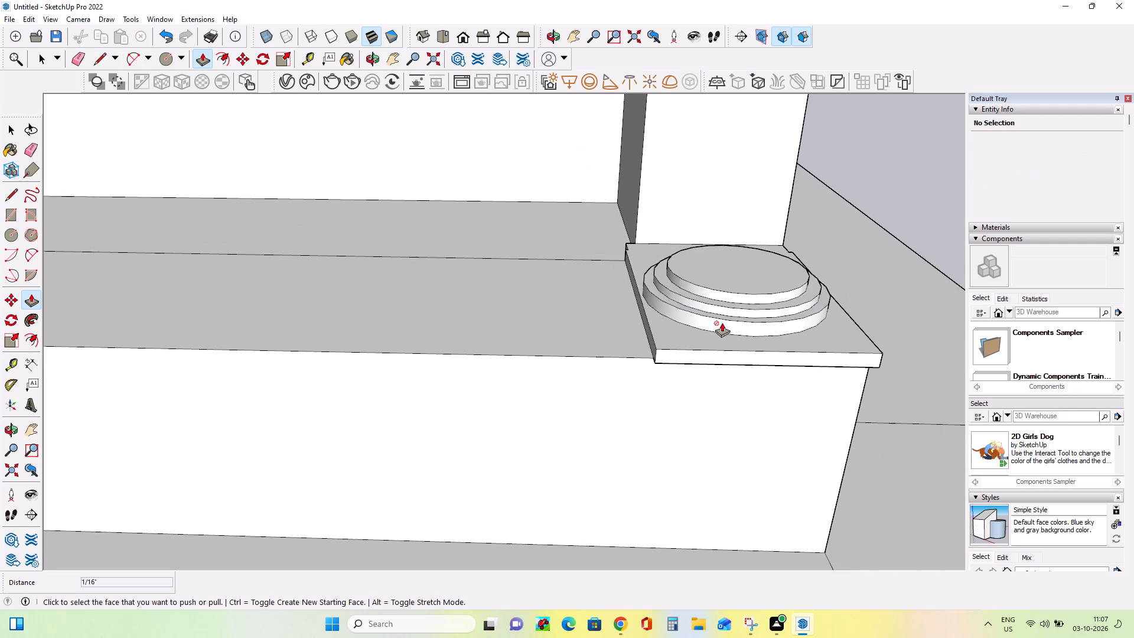
{"action": "middle_click_drag", "start_coordinate": [761, 329], "coordinate": [738, 292]}
{"action": "scroll", "coordinate": [731, 289], "scroll_direction": "down", "scroll_amount": 1}
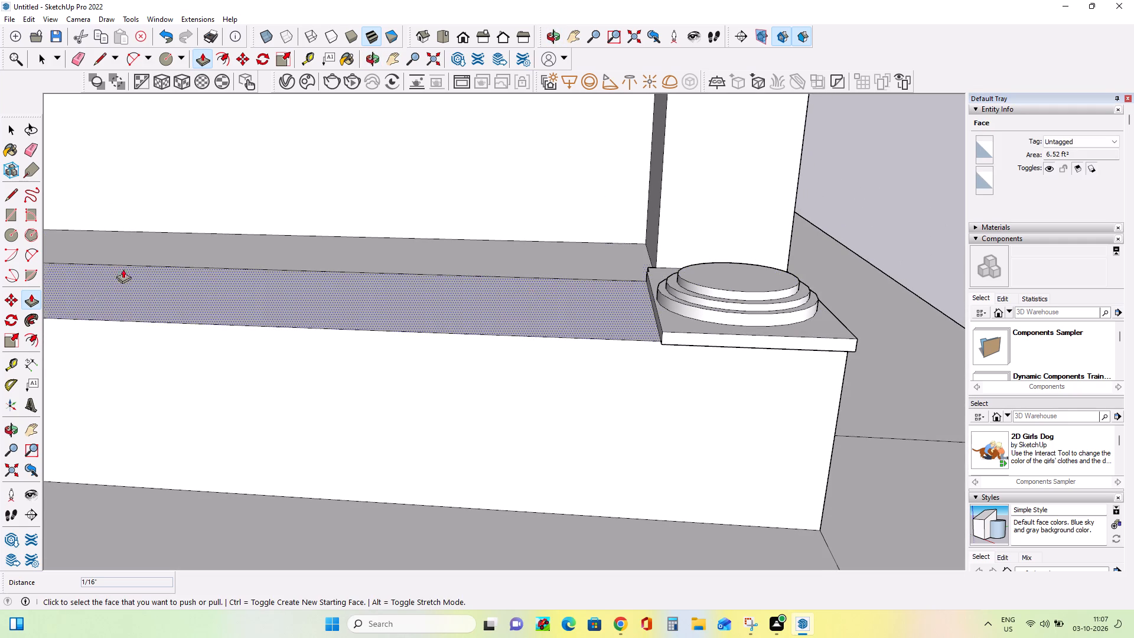
{"action": "scroll", "coordinate": [191, 336], "scroll_direction": "down", "scroll_amount": 9}
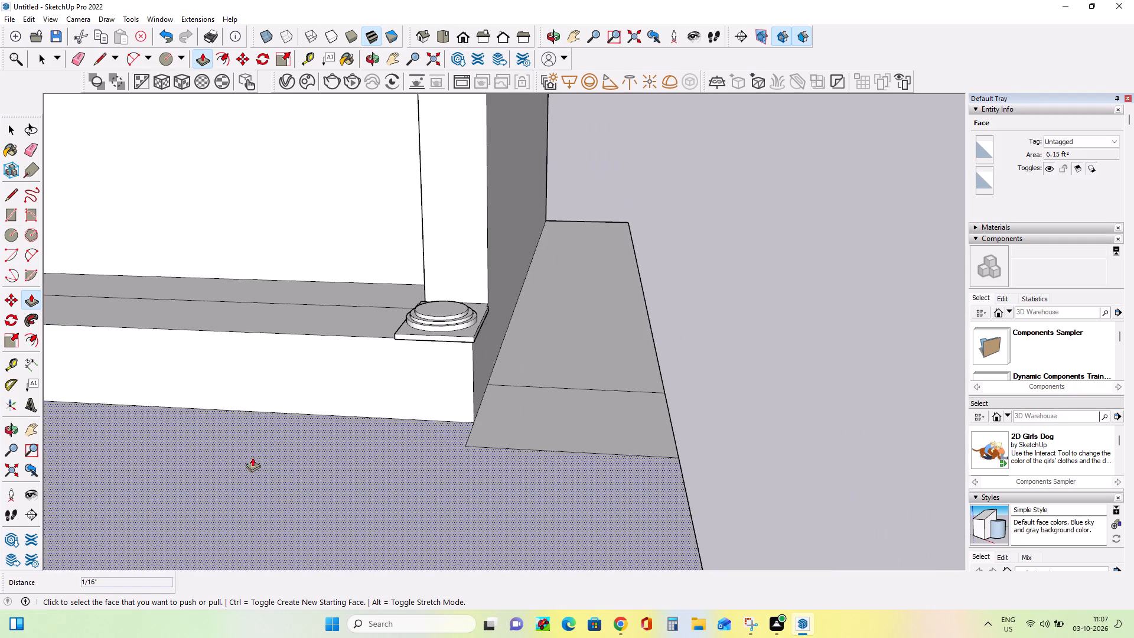
{"action": "left_click", "coordinate": [34, 431]}
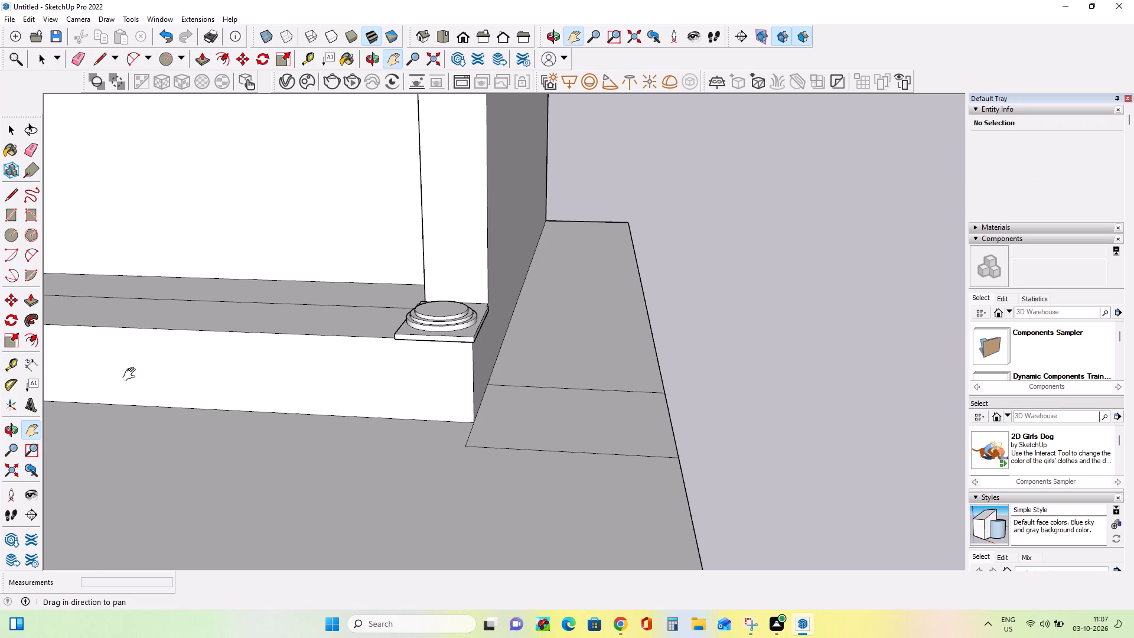
{"action": "left_click", "coordinate": [132, 373]}
{"action": "left_click_drag", "start_coordinate": [166, 378], "coordinate": [276, 392]}
{"action": "left_click_drag", "start_coordinate": [511, 404], "coordinate": [525, 404]}
{"action": "left_click", "coordinate": [525, 404]}
{"action": "left_click_drag", "start_coordinate": [1, 305], "coordinate": [23, 310]}
{"action": "left_click_drag", "start_coordinate": [213, 360], "coordinate": [361, 383]}
{"action": "left_click_drag", "start_coordinate": [407, 388], "coordinate": [413, 388]}
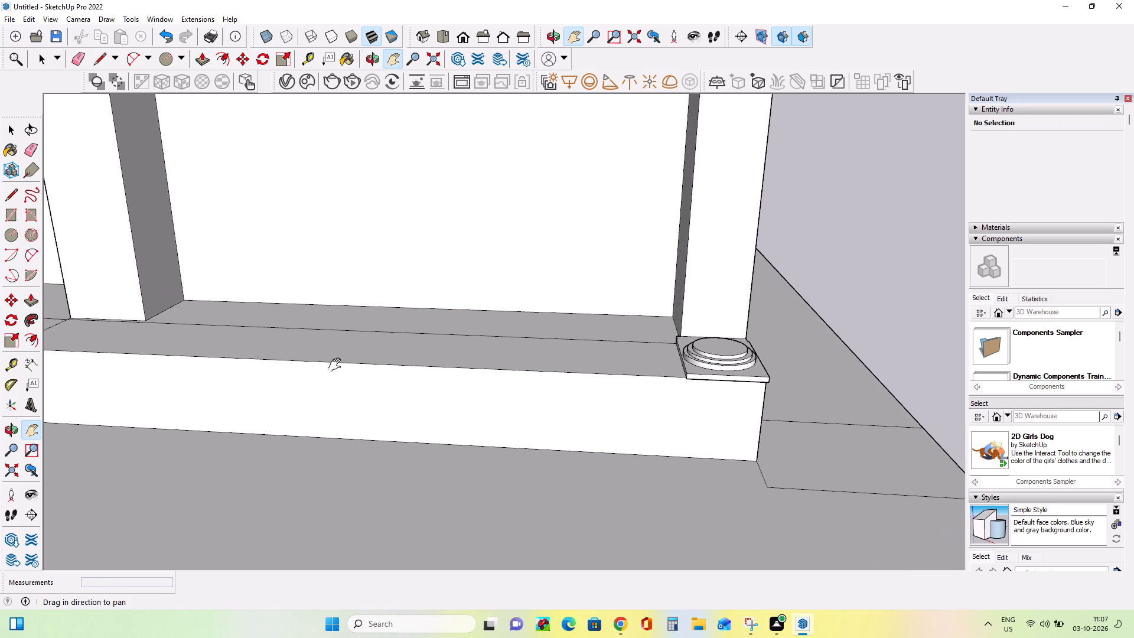
{"action": "left_click_drag", "start_coordinate": [66, 324], "coordinate": [312, 360]}
{"action": "left_click_drag", "start_coordinate": [350, 361], "coordinate": [358, 361]}
{"action": "left_click", "coordinate": [358, 361]}
{"action": "middle_click_drag", "start_coordinate": [225, 376], "coordinate": [338, 399]}
{"action": "middle_click_drag", "start_coordinate": [354, 441], "coordinate": [298, 428]}
{"action": "scroll", "coordinate": [370, 424], "scroll_direction": "up", "scroll_amount": 9}
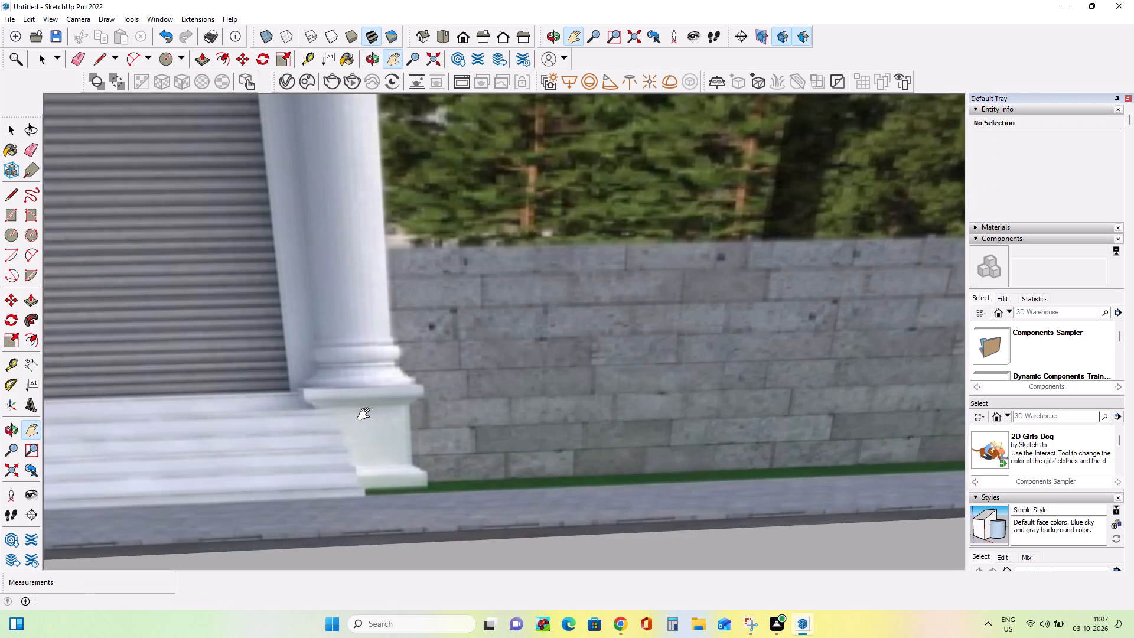
{"action": "scroll", "coordinate": [366, 415], "scroll_direction": "up", "scroll_amount": 2}
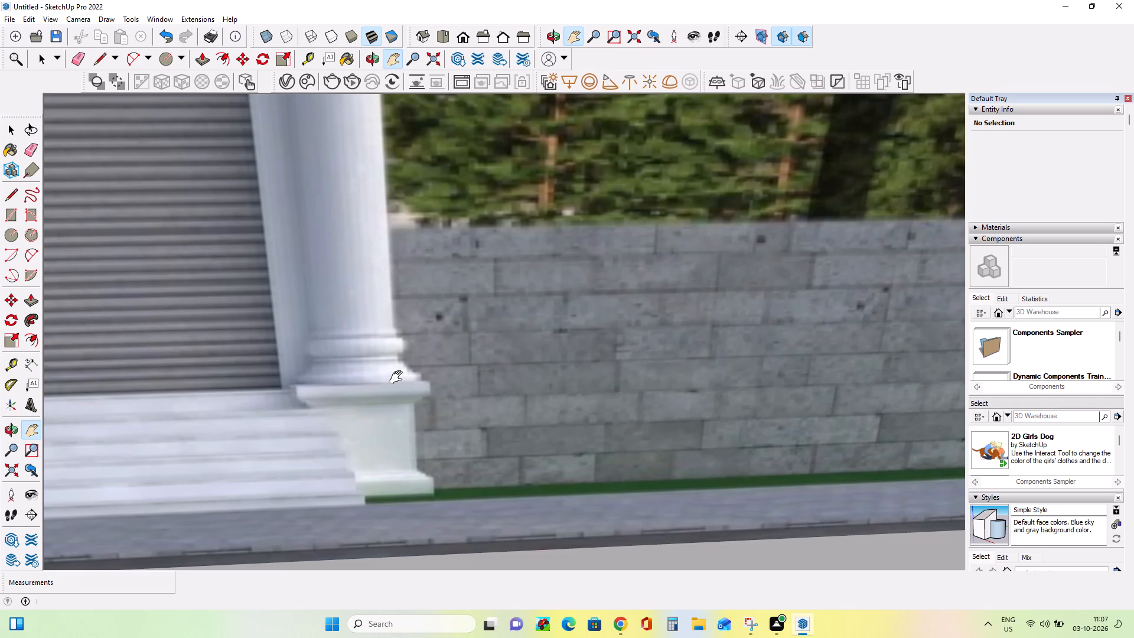
{"action": "scroll", "coordinate": [399, 377], "scroll_direction": "up", "scroll_amount": 6}
{"action": "middle_click_drag", "start_coordinate": [399, 377], "coordinate": [403, 417]}
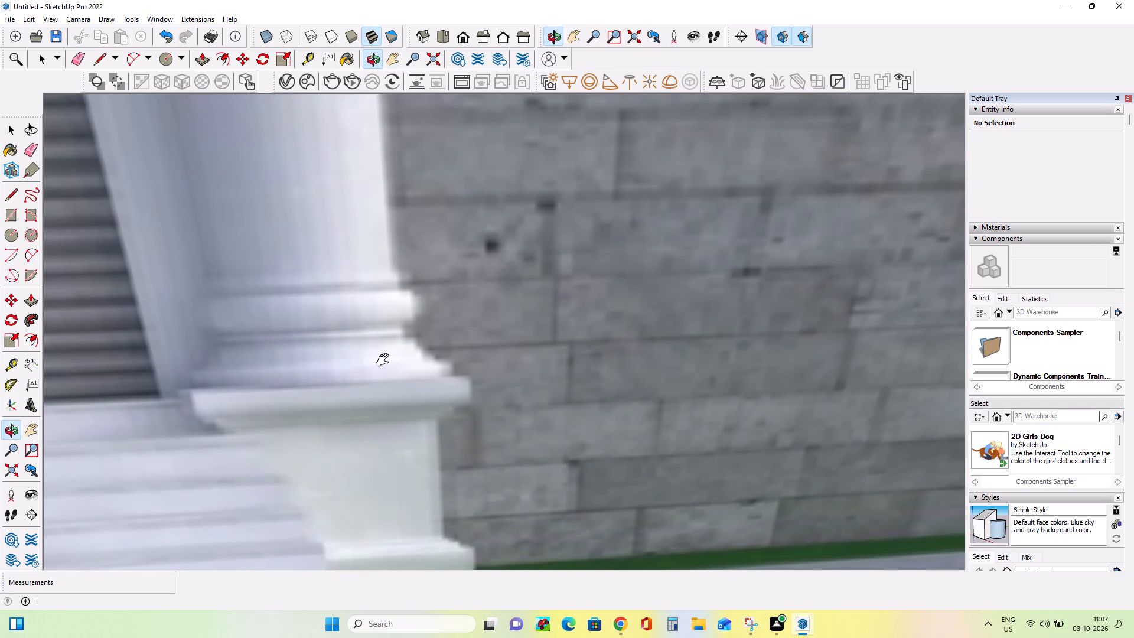
{"action": "scroll", "coordinate": [187, 326], "scroll_direction": "down", "scroll_amount": 4}
{"action": "scroll", "coordinate": [67, 295], "scroll_direction": "down", "scroll_amount": 12}
{"action": "scroll", "coordinate": [219, 311], "scroll_direction": "down", "scroll_amount": 15}
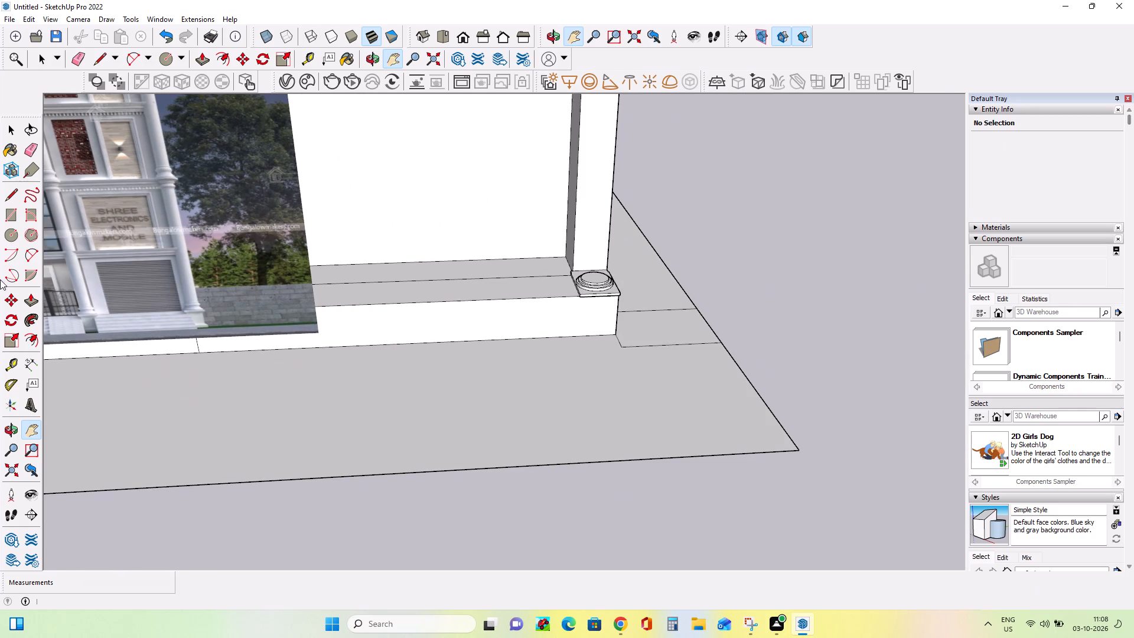
Extrude the top disc of the stepped column base upward by about 7/16".
{"action": "scroll", "coordinate": [620, 297], "scroll_direction": "up", "scroll_amount": 2}
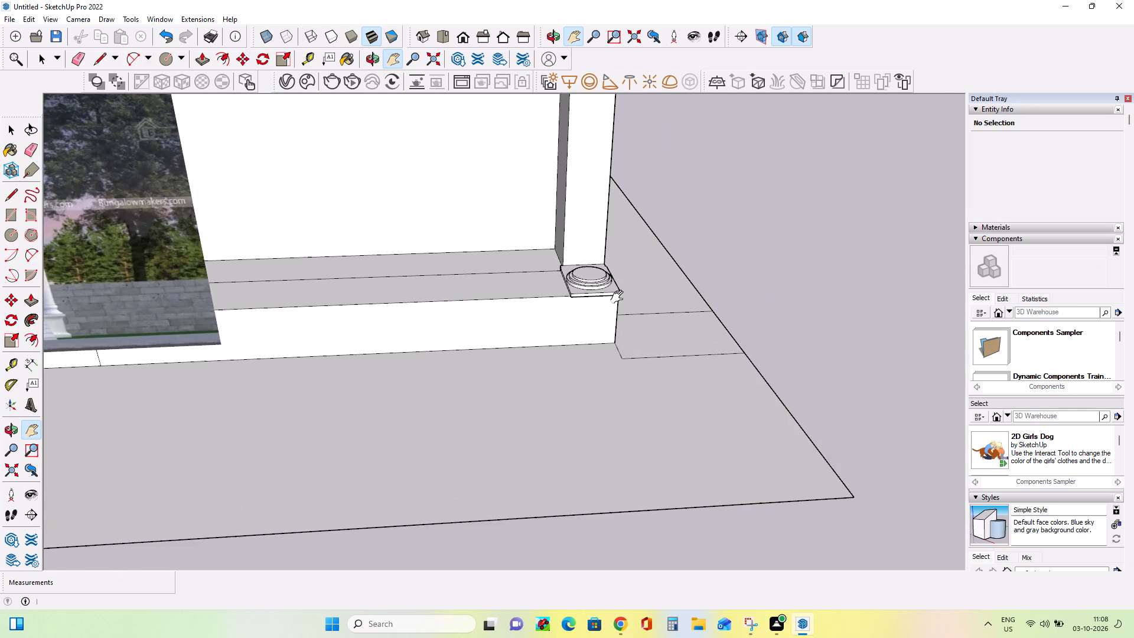
{"action": "scroll", "coordinate": [620, 297], "scroll_direction": "up", "scroll_amount": 2}
{"action": "left_click", "coordinate": [581, 318]}
{"action": "left_click_drag", "start_coordinate": [581, 321], "coordinate": [572, 455]}
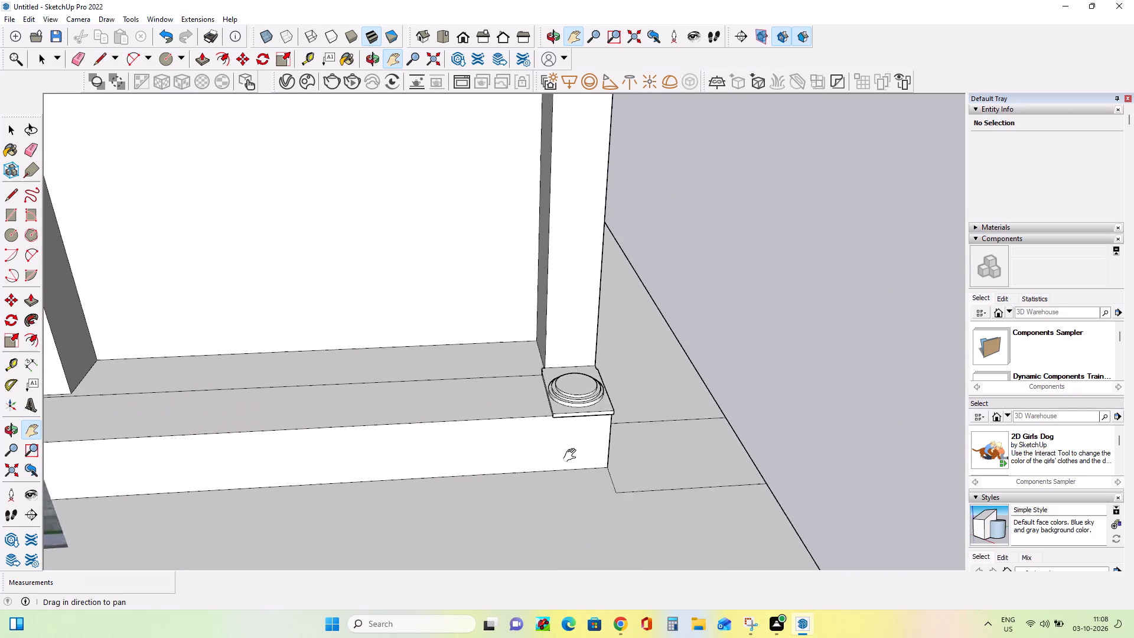
{"action": "left_click_drag", "start_coordinate": [572, 455], "coordinate": [570, 474]}
{"action": "scroll", "coordinate": [591, 438], "scroll_direction": "up", "scroll_amount": 3}
{"action": "middle_click_drag", "start_coordinate": [592, 473], "coordinate": [593, 420]}
{"action": "scroll", "coordinate": [589, 449], "scroll_direction": "up", "scroll_amount": 1}
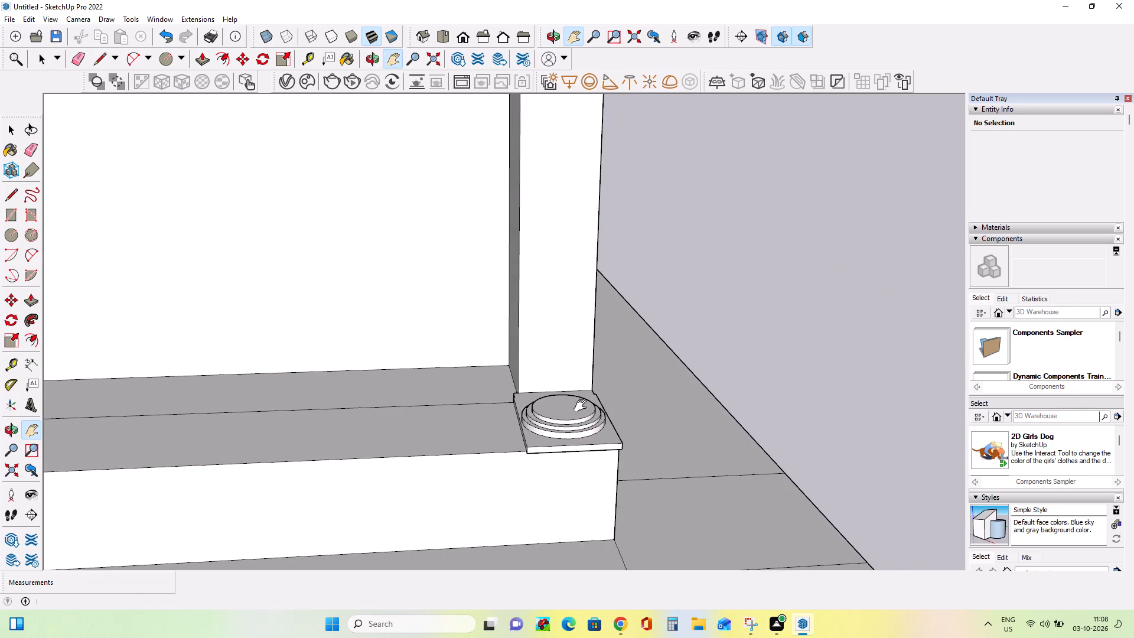
{"action": "scroll", "coordinate": [563, 399], "scroll_direction": "up", "scroll_amount": 9}
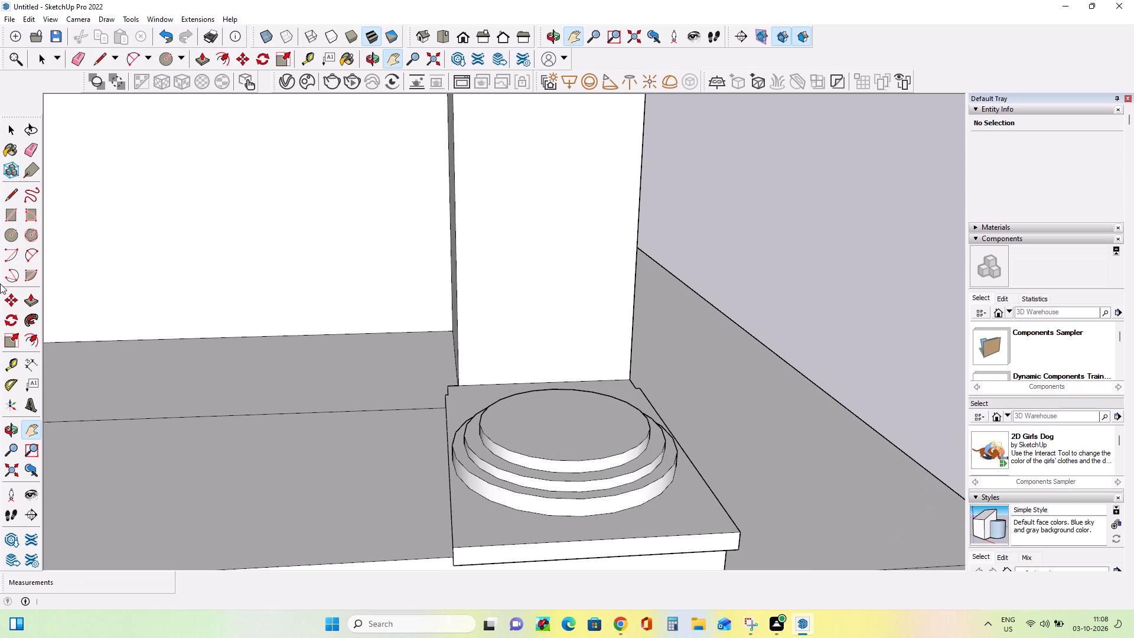
{"action": "left_click", "coordinate": [31, 301]}
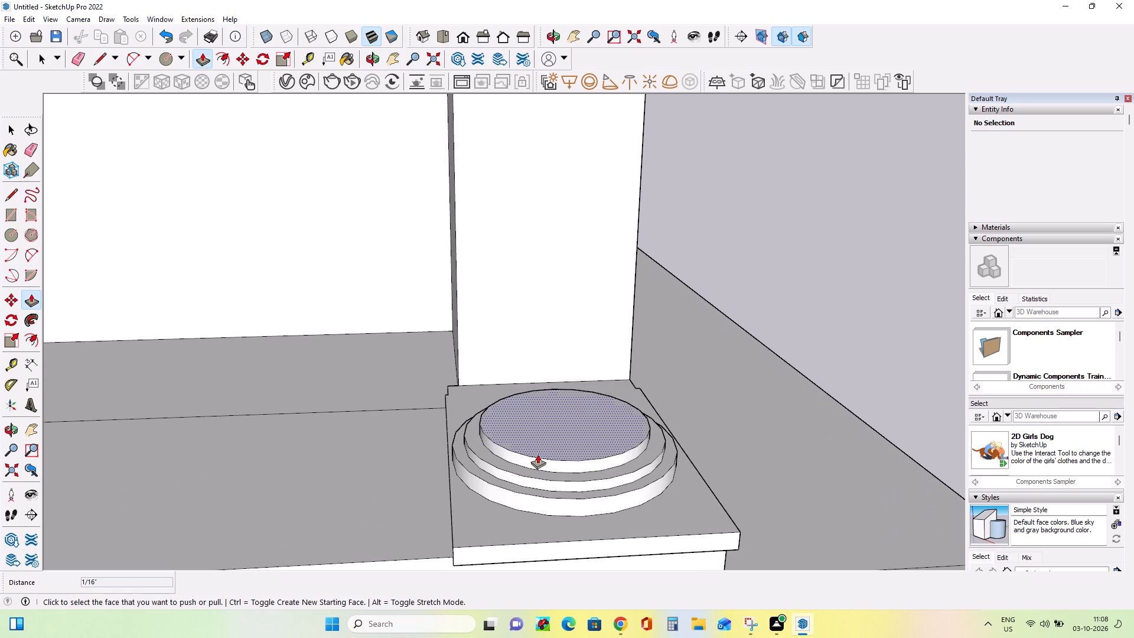
{"action": "left_click", "coordinate": [538, 453]}
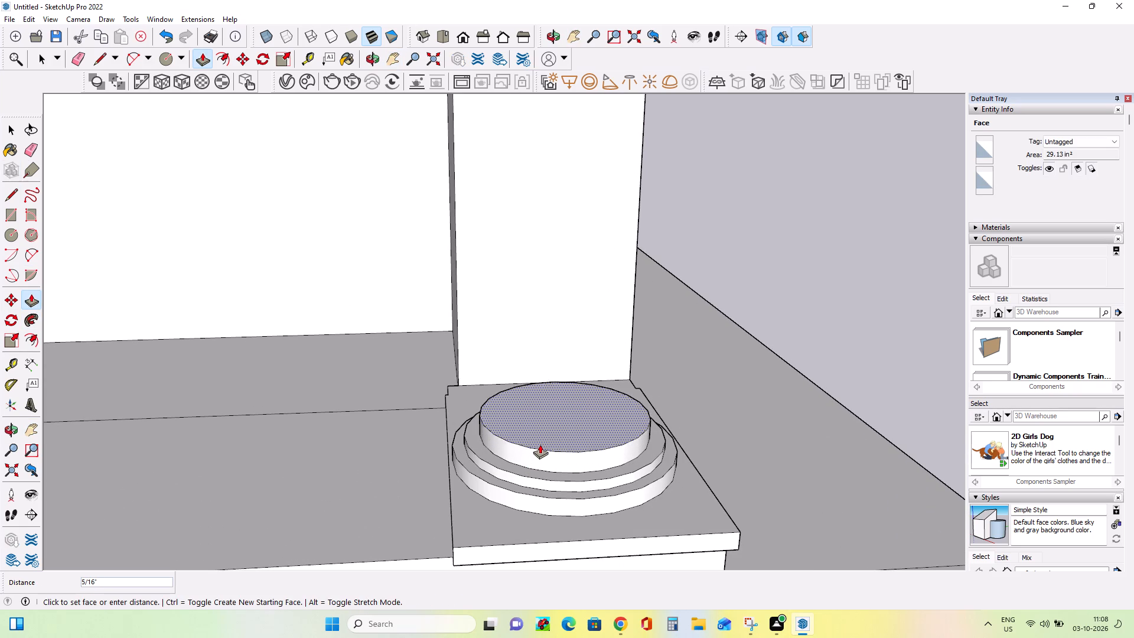
{"action": "left_click", "coordinate": [541, 441]}
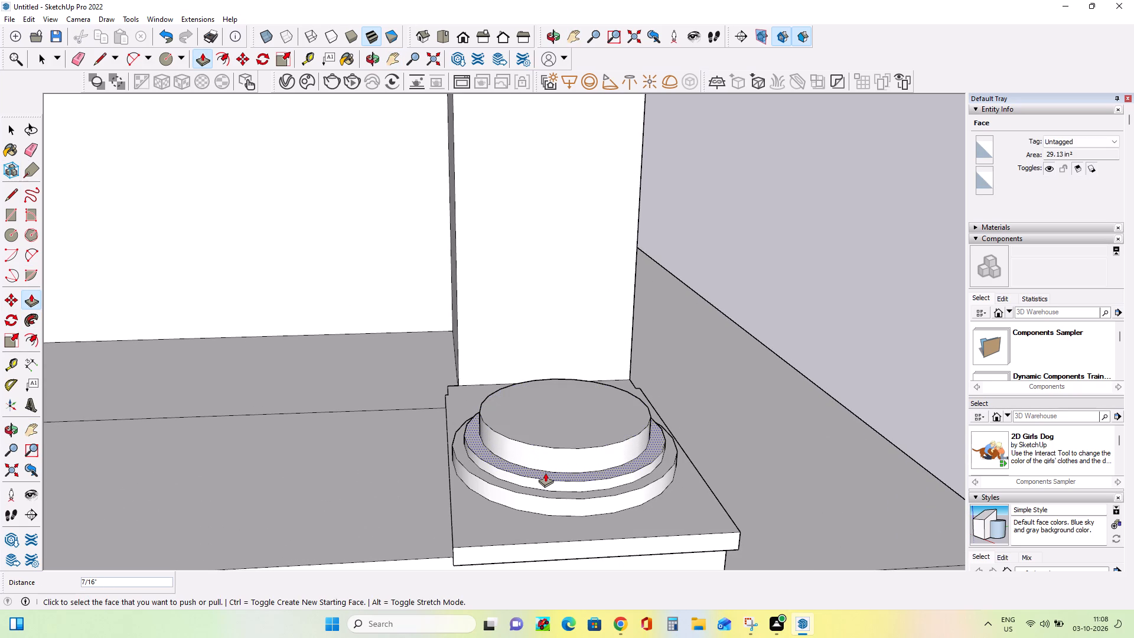
Raise the middle ring and the lower ring of the column base by about 3/16" each.
{"action": "left_click", "coordinate": [545, 473]}
{"action": "left_click", "coordinate": [548, 467]}
{"action": "left_click", "coordinate": [550, 488]}
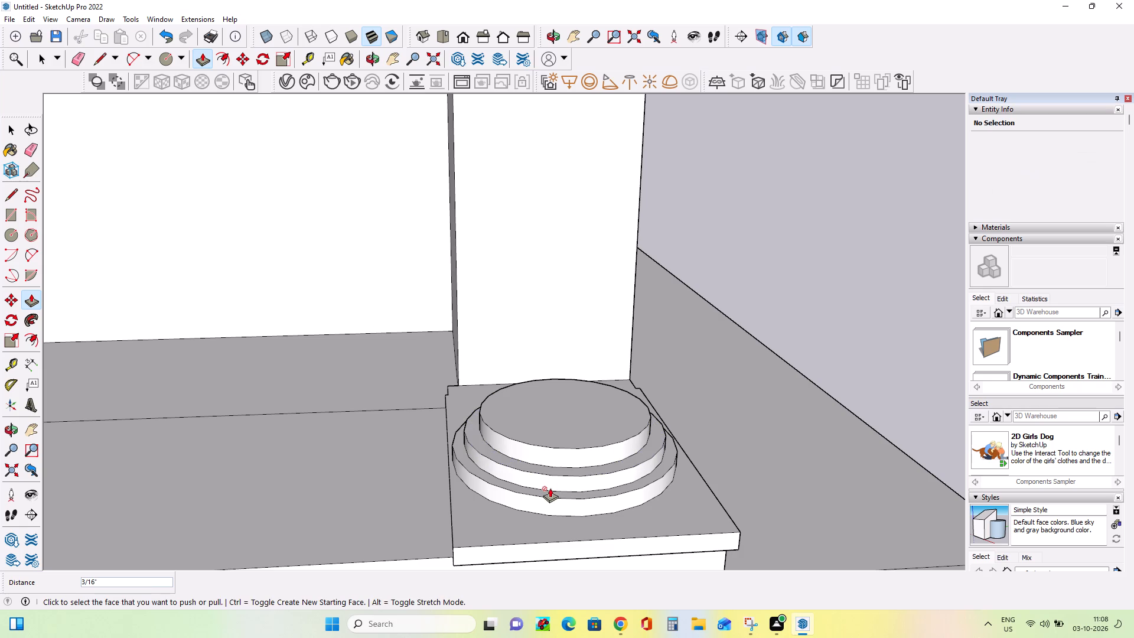
{"action": "left_click", "coordinate": [551, 496]}
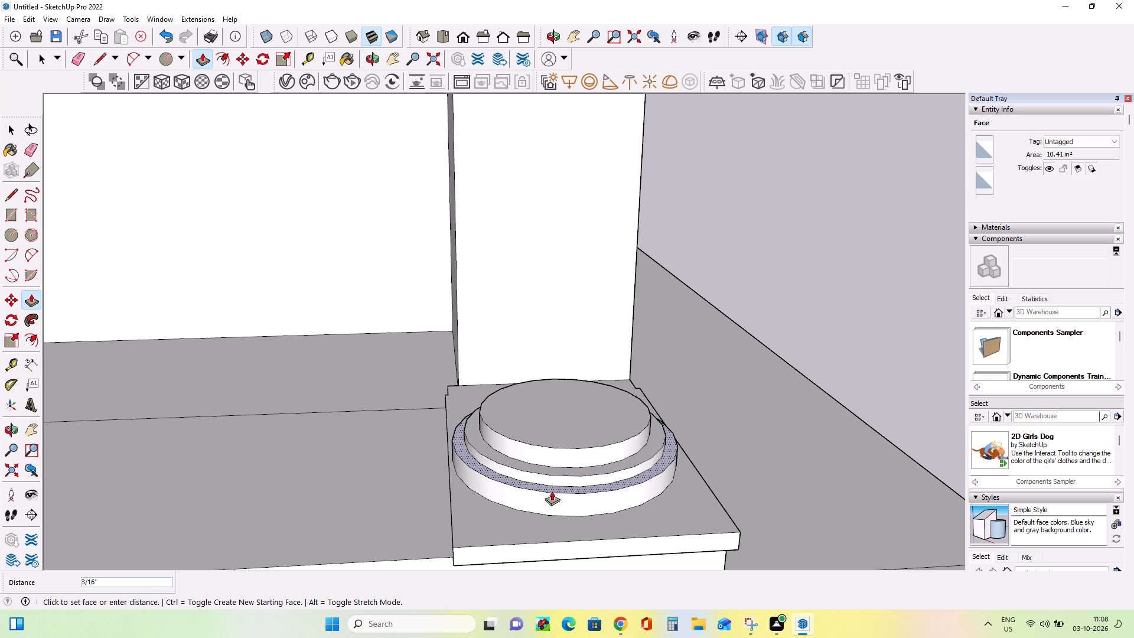
{"action": "left_click", "coordinate": [552, 490]}
Raise the middle ring of the stepped column base slightly and its top disc by about 3/8".
{"action": "left_click", "coordinate": [553, 475]}
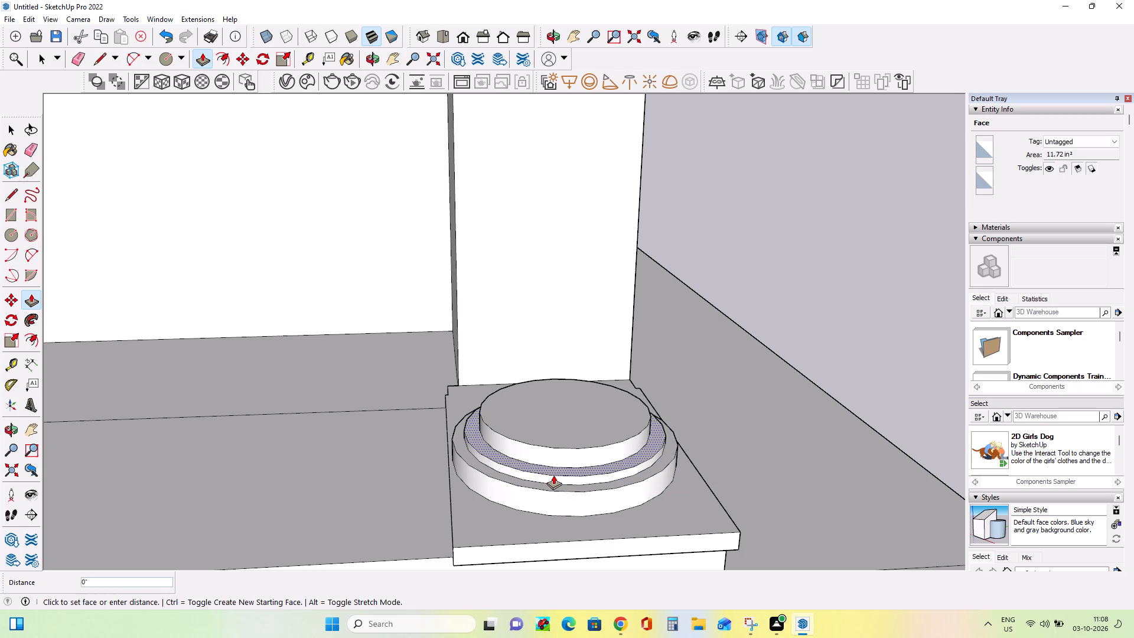
{"action": "left_click", "coordinate": [555, 470]}
{"action": "left_click", "coordinate": [558, 441]}
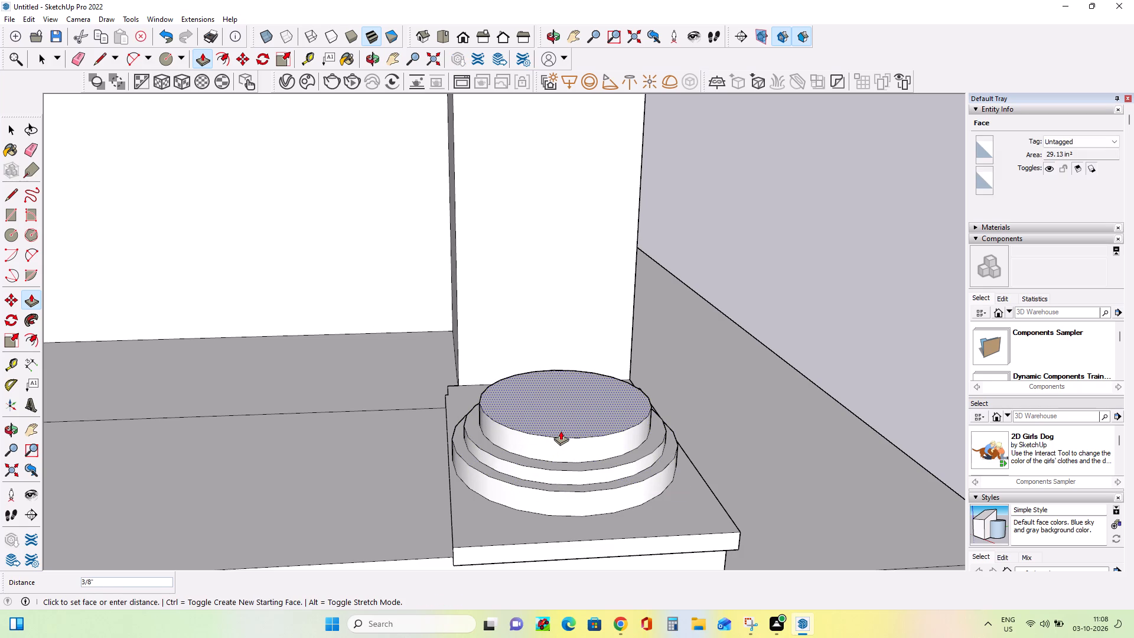
{"action": "left_click", "coordinate": [561, 431]}
Compare the proportions of the stepped column base on the corner pad with the reference elevation.
{"action": "middle_click_drag", "start_coordinate": [567, 500], "coordinate": [554, 447]}
{"action": "scroll", "coordinate": [554, 447], "scroll_direction": "down", "scroll_amount": 15}
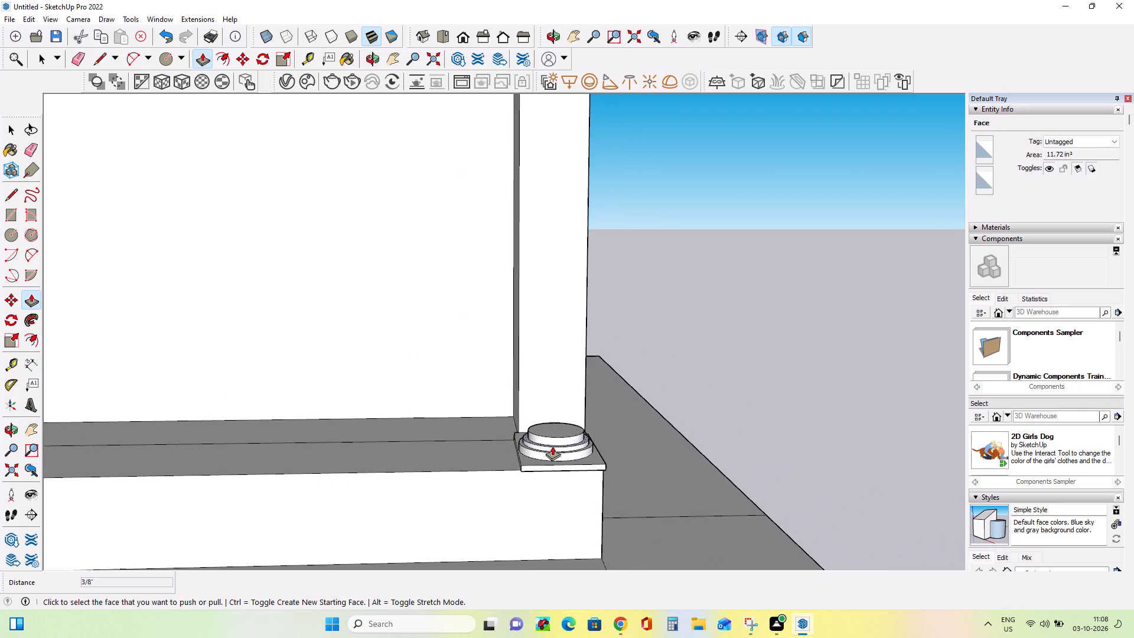
{"action": "scroll", "coordinate": [552, 446], "scroll_direction": "down", "scroll_amount": 11}
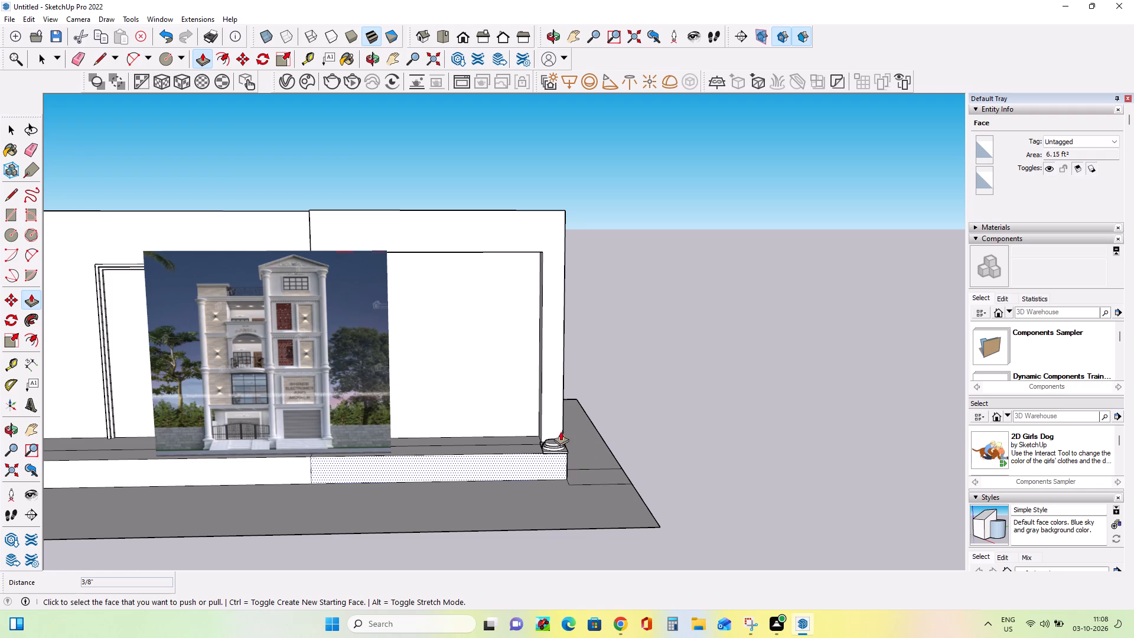
{"action": "scroll", "coordinate": [548, 452], "scroll_direction": "up", "scroll_amount": 4}
{"action": "scroll", "coordinate": [553, 454], "scroll_direction": "up", "scroll_amount": 19}
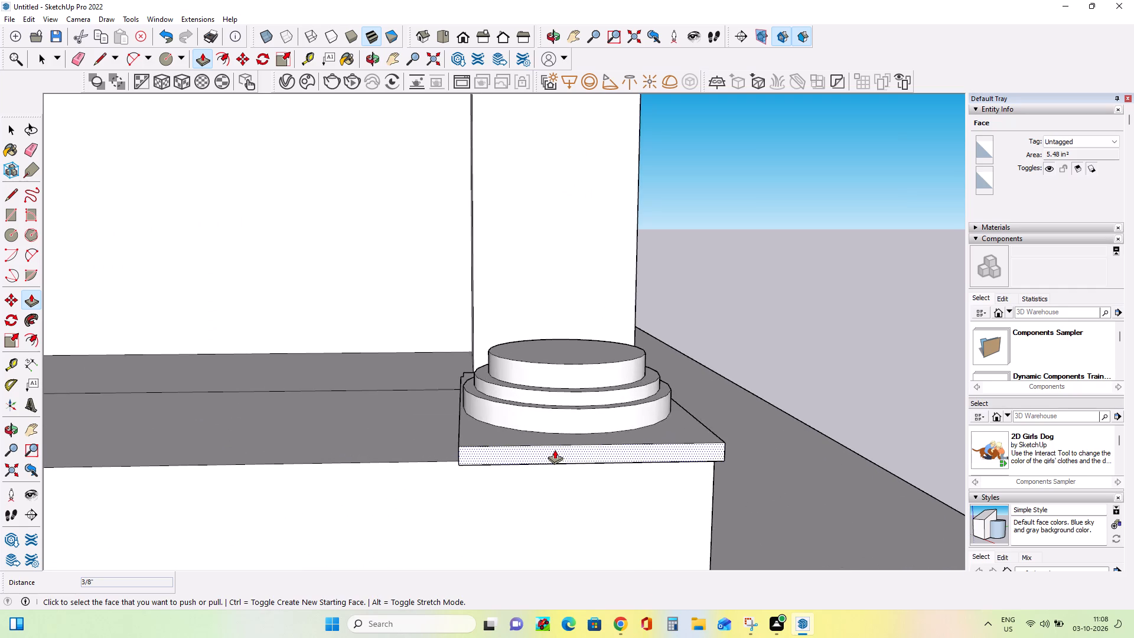
Raise the column base's top disc by about 11/16", its middle ring by about 7/16" and its lower ring slightly.
{"action": "middle_click_drag", "start_coordinate": [555, 449], "coordinate": [566, 499]}
{"action": "left_click", "coordinate": [584, 435]}
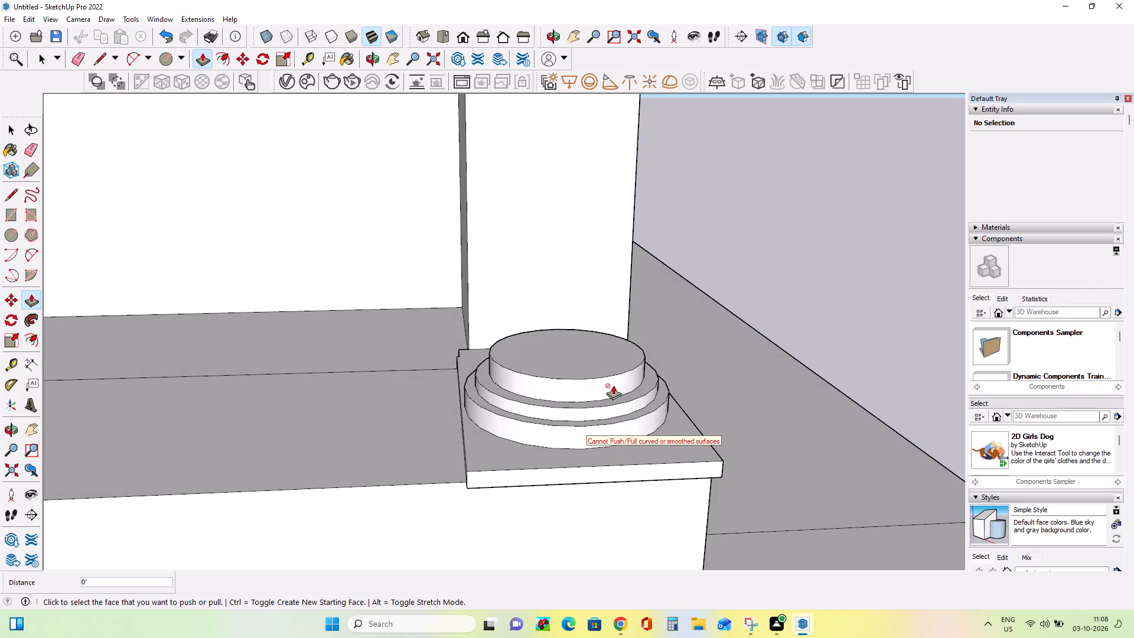
{"action": "left_click", "coordinate": [608, 369]}
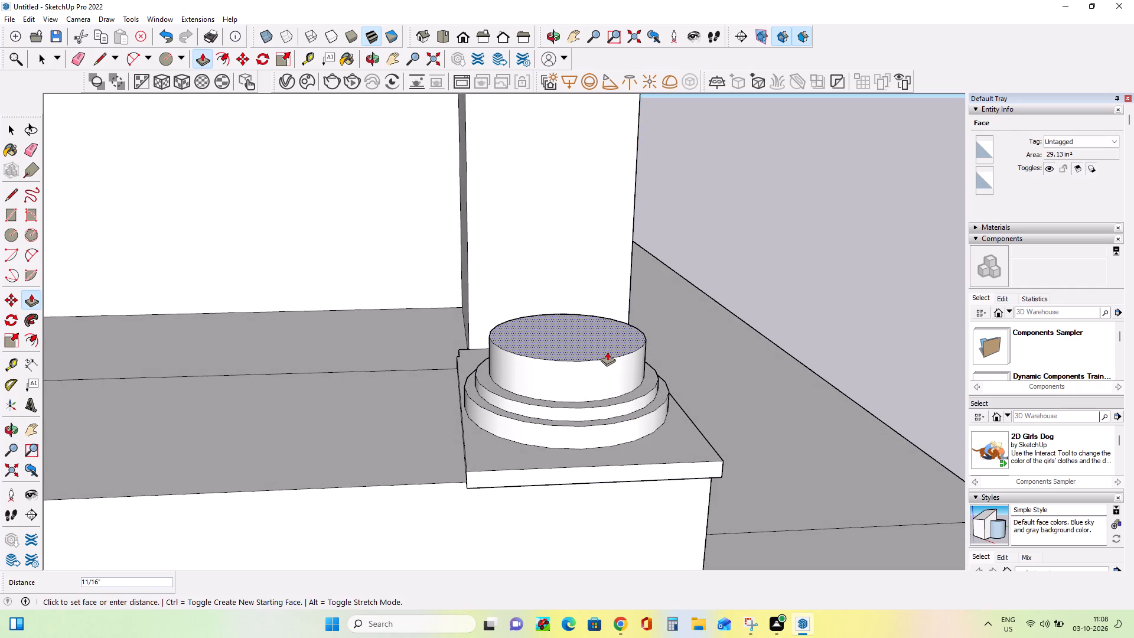
{"action": "left_click", "coordinate": [607, 351]}
{"action": "left_click", "coordinate": [617, 403]}
{"action": "left_click", "coordinate": [615, 392]}
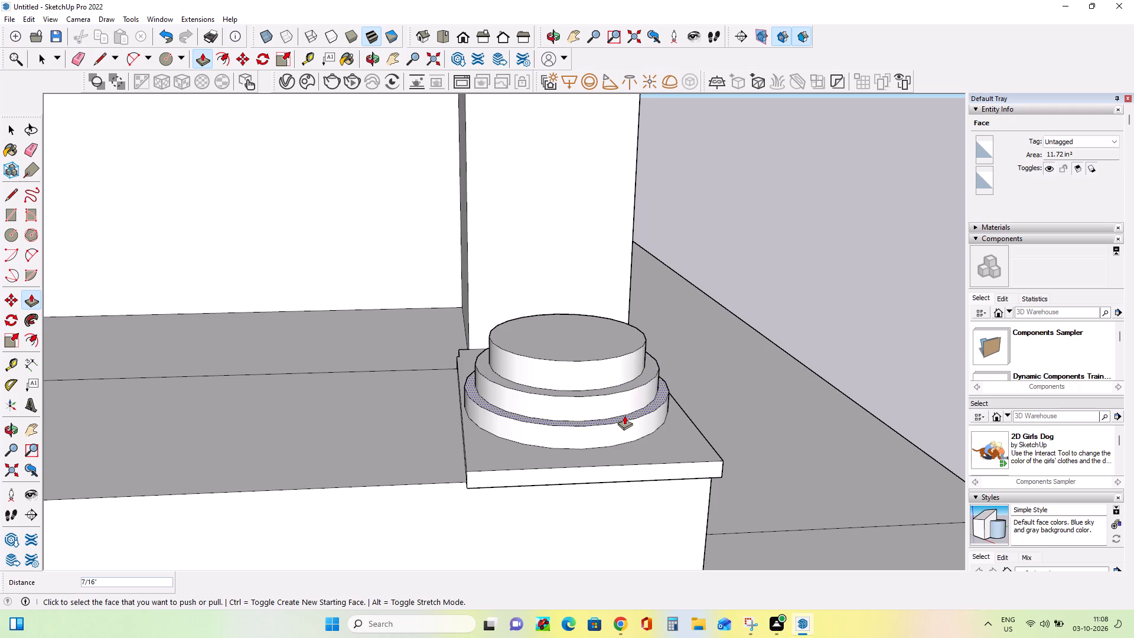
{"action": "left_click", "coordinate": [624, 415]}
{"action": "left_click", "coordinate": [625, 411]}
Raise the column base's tiers further: top disc about 3/8", middle ring about 5/16" and lower ring about 3/16".
{"action": "middle_click_drag", "start_coordinate": [656, 428], "coordinate": [653, 442]}
{"action": "left_click", "coordinate": [617, 344]}
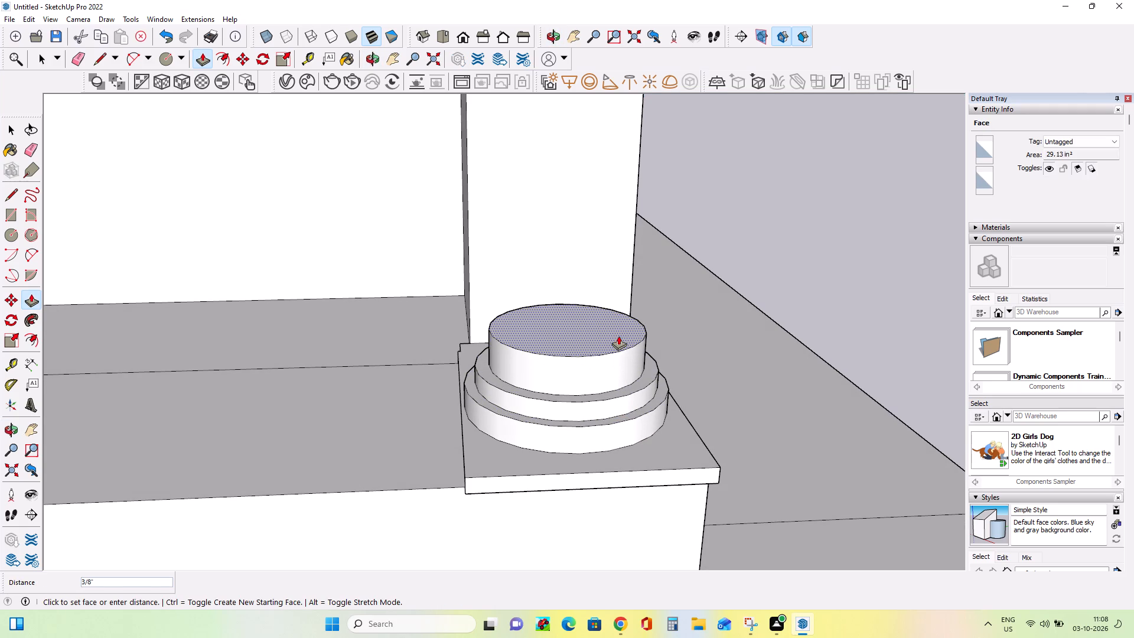
{"action": "left_click", "coordinate": [618, 336]}
{"action": "left_click", "coordinate": [636, 385]}
{"action": "left_click", "coordinate": [633, 377]}
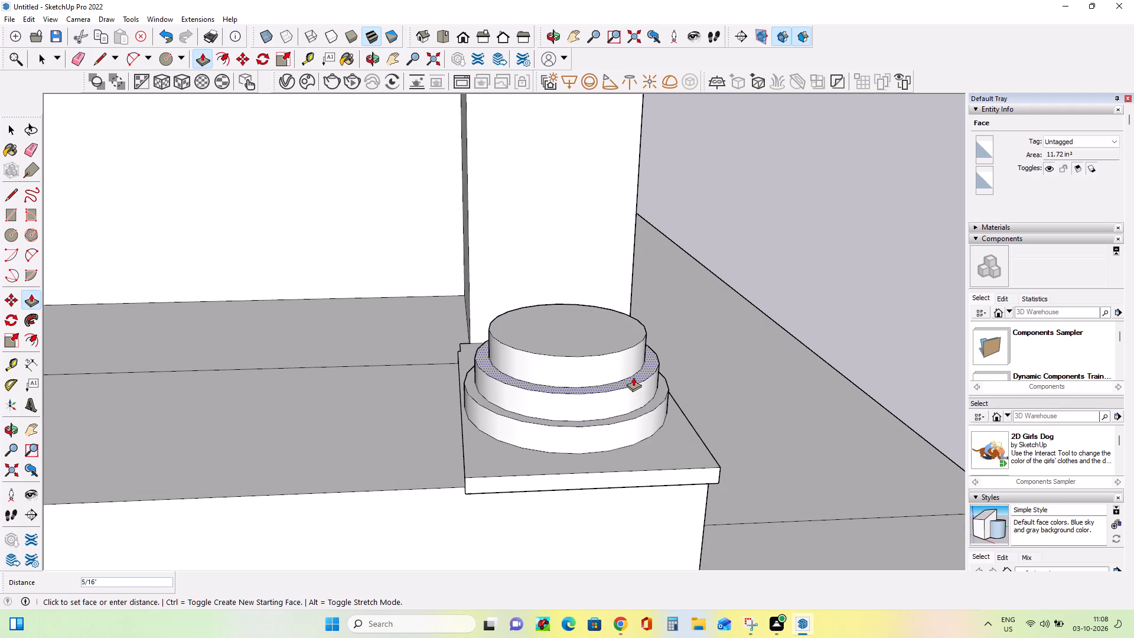
{"action": "left_click", "coordinate": [638, 409]}
{"action": "left_click", "coordinate": [637, 405]}
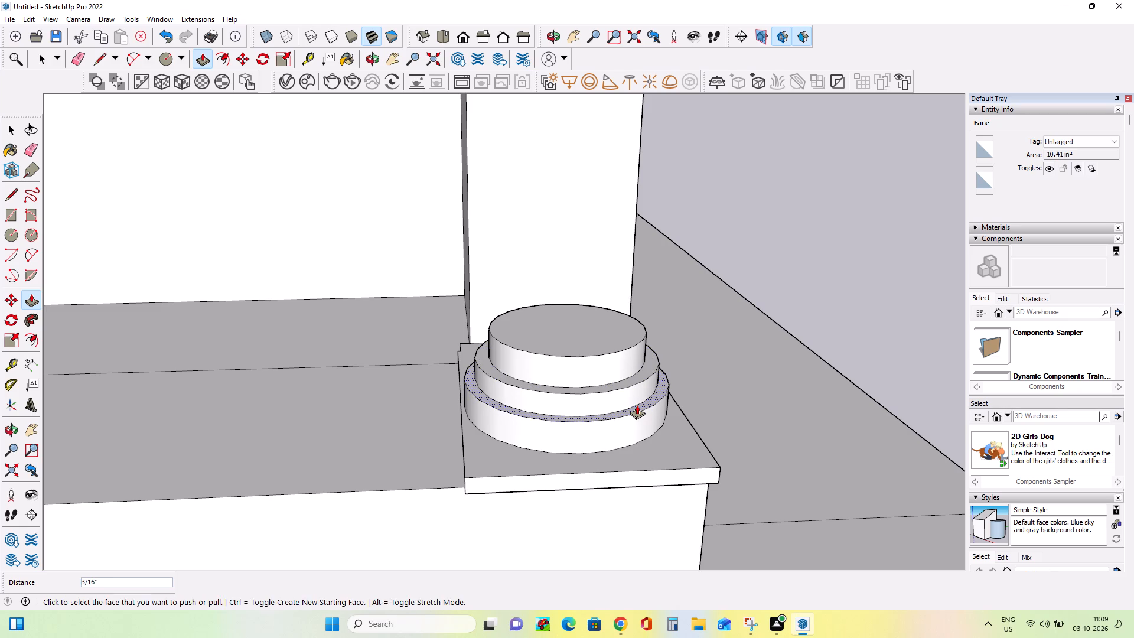
Offset the outline of the column base's top disc inward to draw a smaller concentric circle.
{"action": "middle_click_drag", "start_coordinate": [650, 377], "coordinate": [651, 442]}
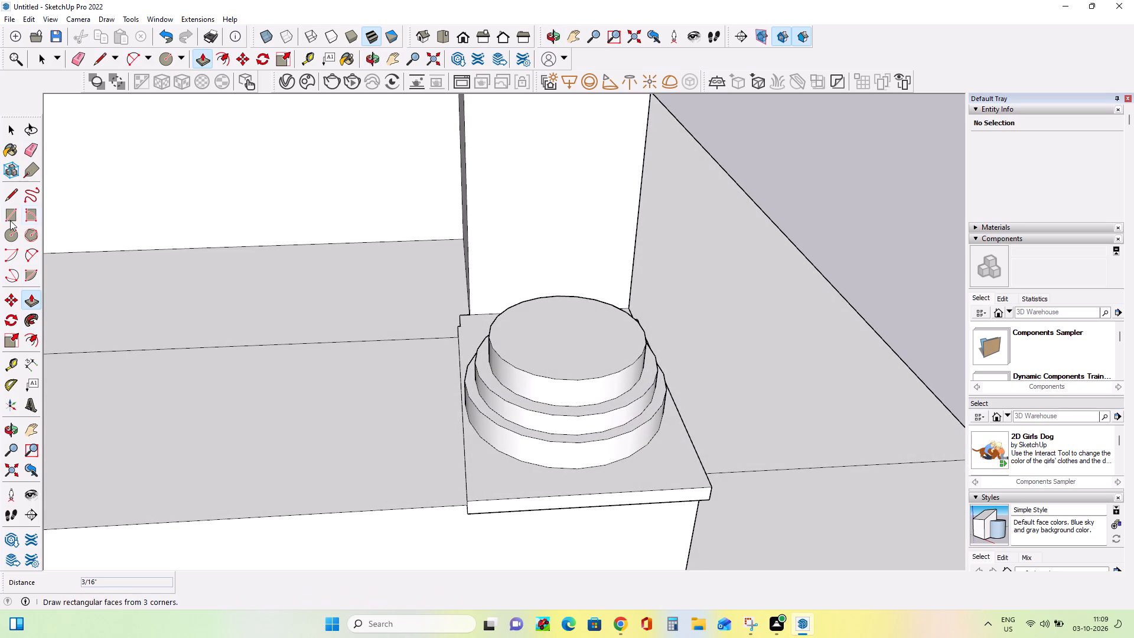
{"action": "left_click", "coordinate": [11, 235]}
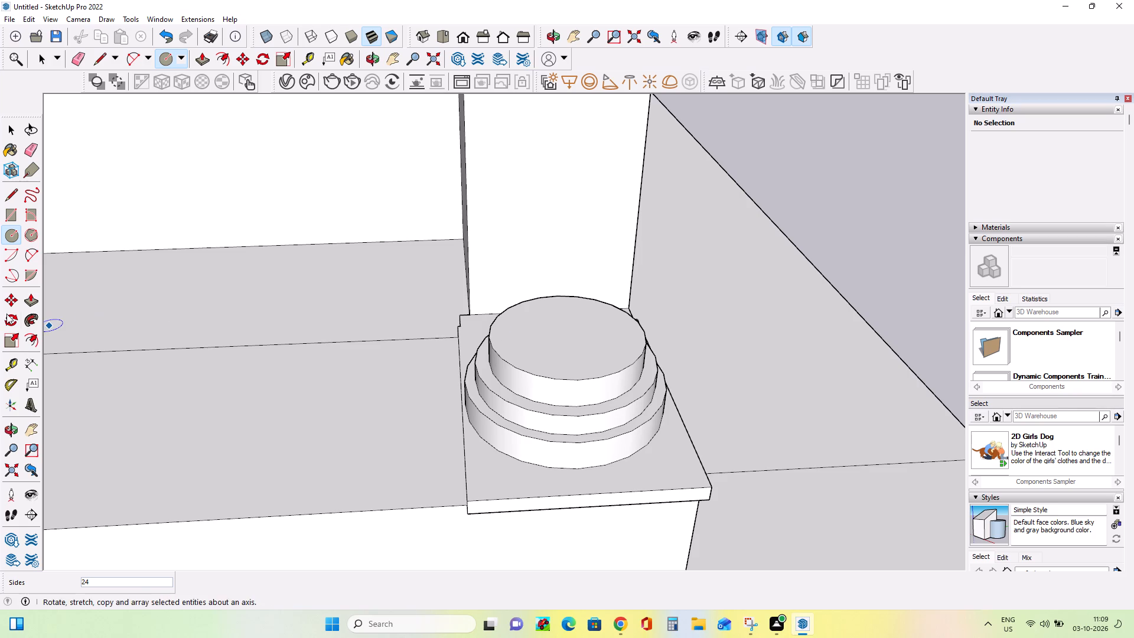
{"action": "left_click", "coordinate": [33, 338]}
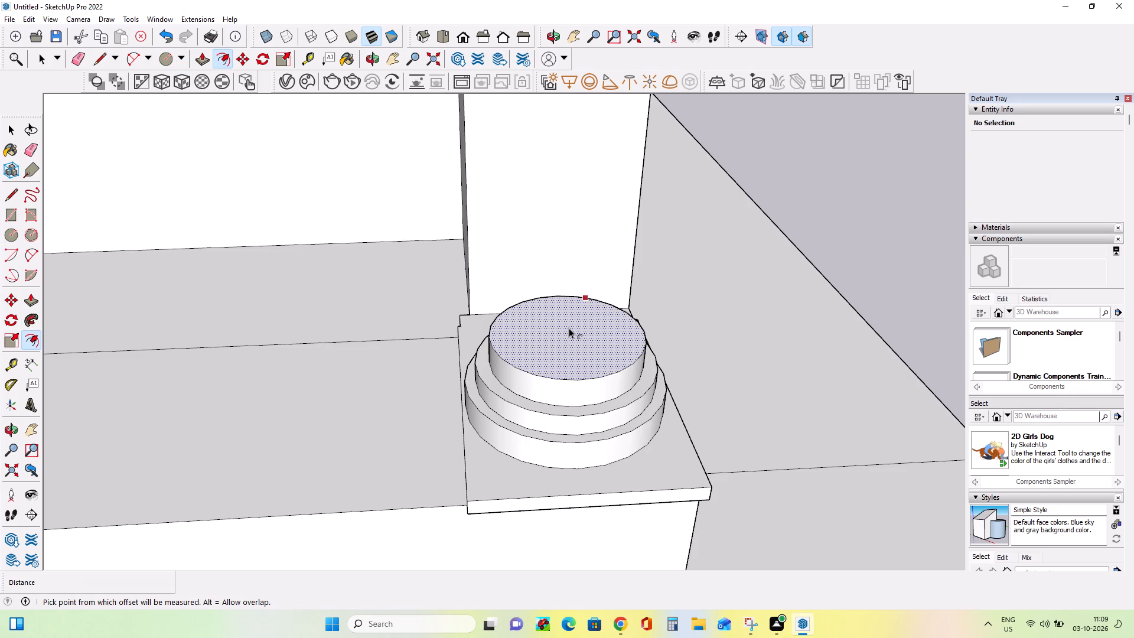
{"action": "left_click", "coordinate": [570, 329]}
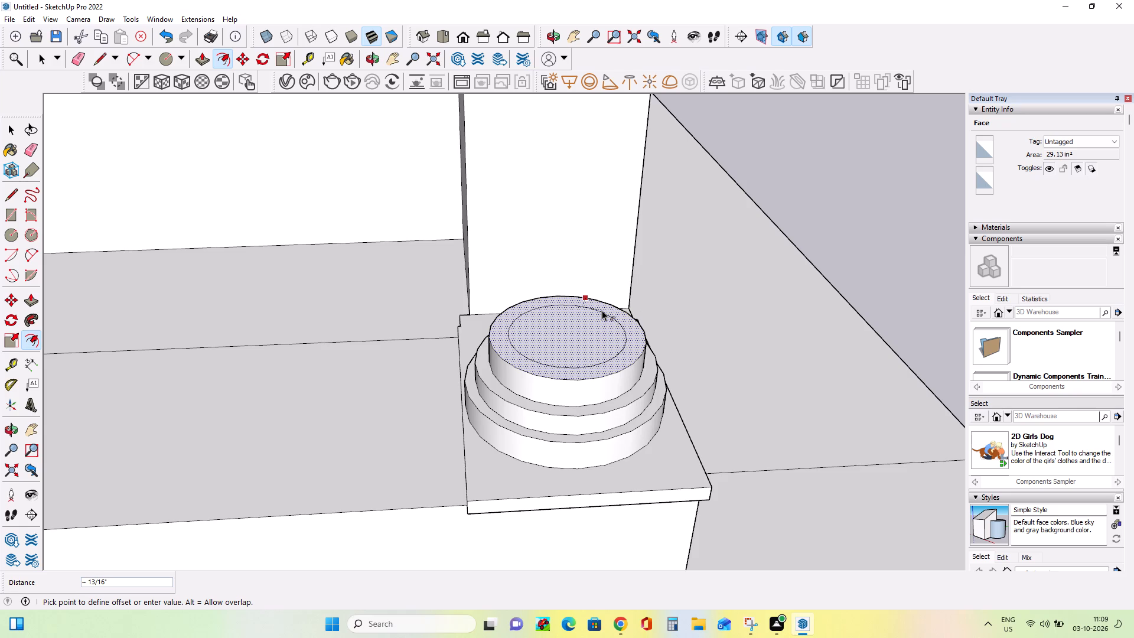
{"action": "left_click", "coordinate": [604, 308]}
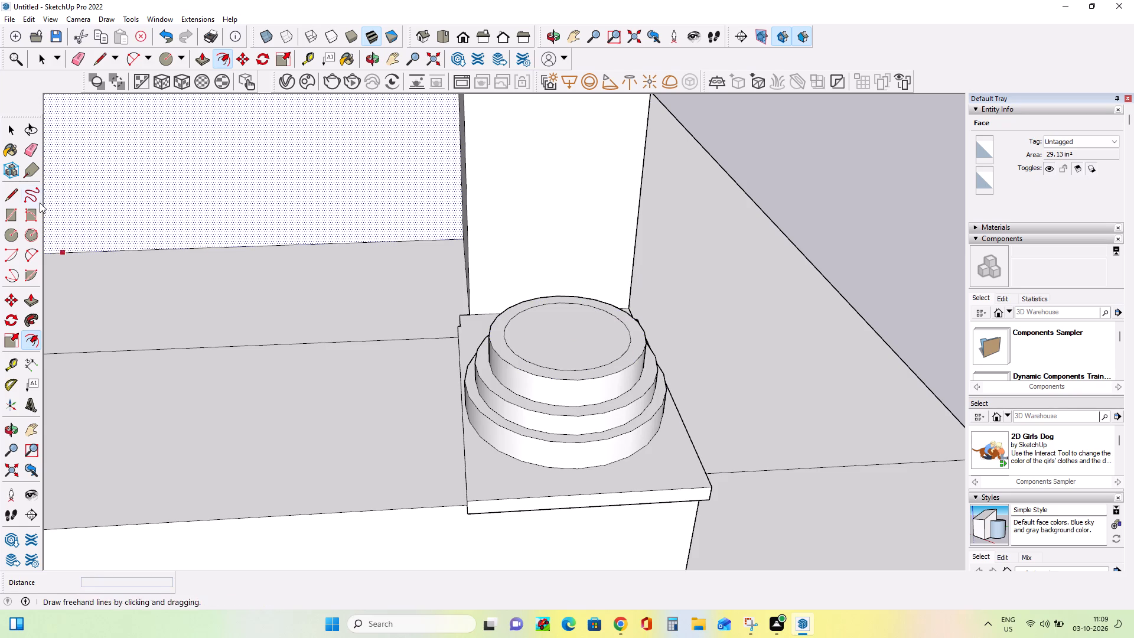
Extrude the inner circular face on top of the column base upward by about 5/8".
{"action": "left_click", "coordinate": [32, 295]}
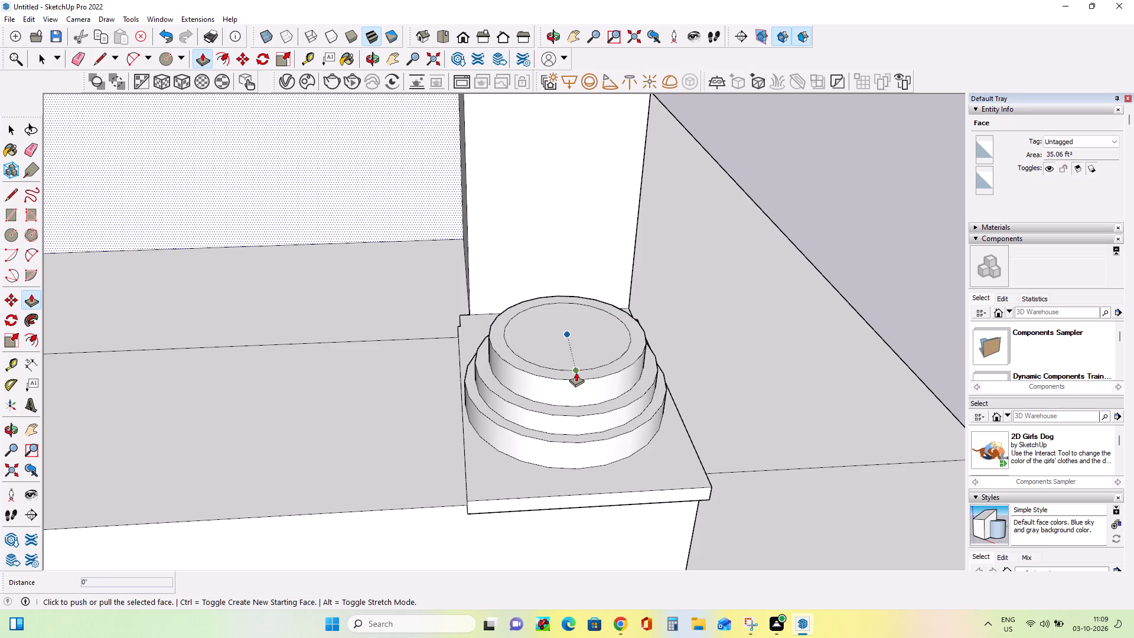
{"action": "scroll", "coordinate": [580, 374], "scroll_direction": "up", "scroll_amount": 10}
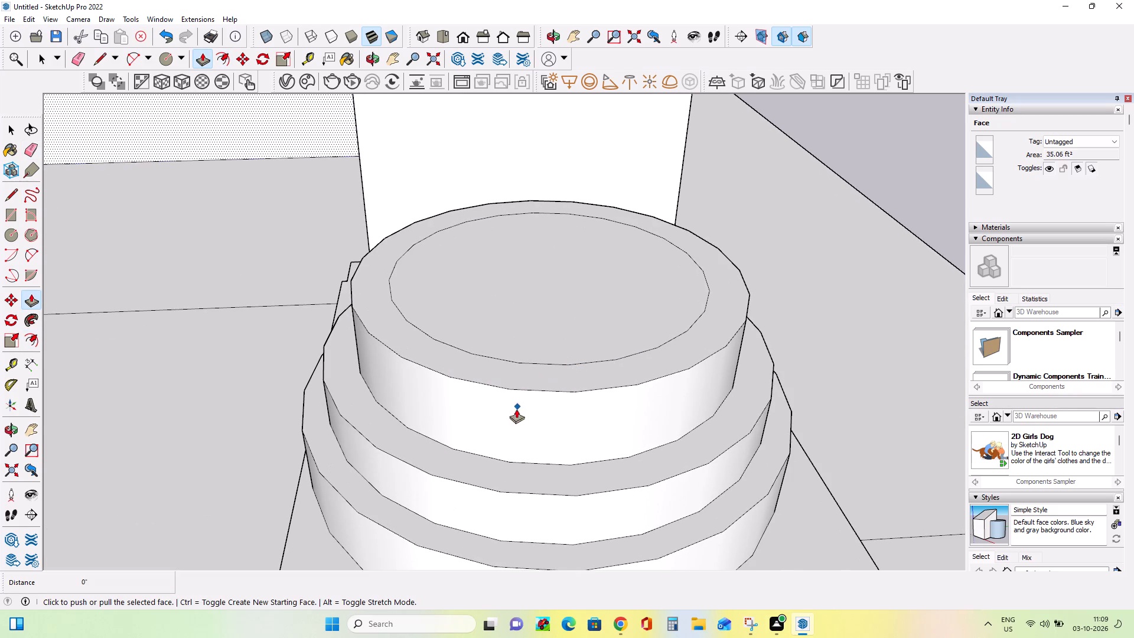
{"action": "left_click", "coordinate": [8, 132]}
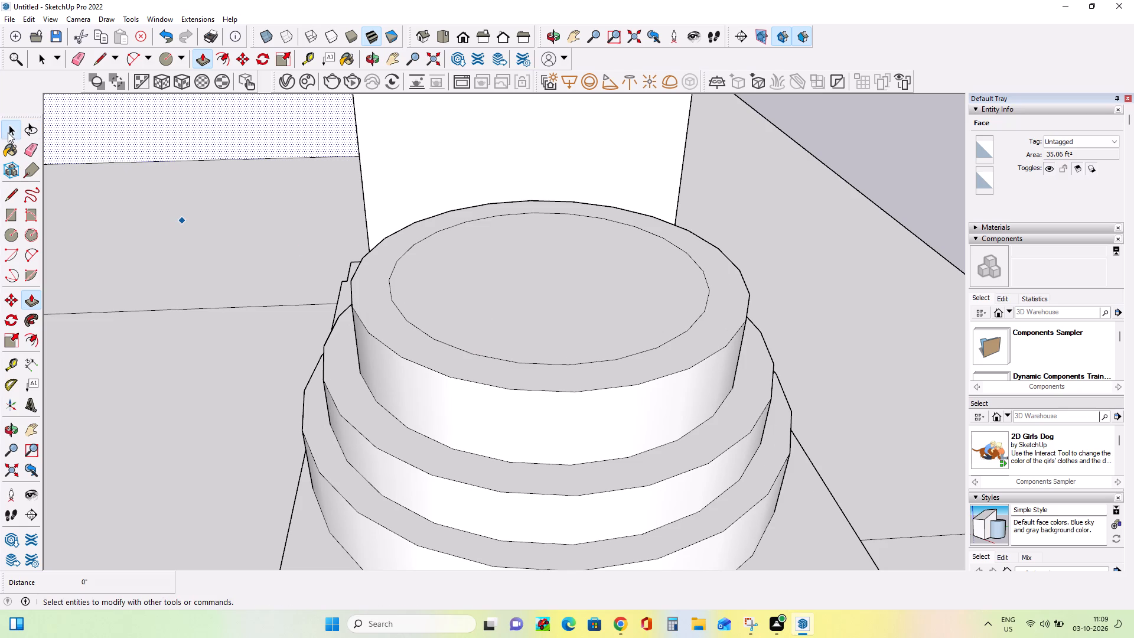
{"action": "left_click", "coordinate": [31, 300]}
{"action": "left_click", "coordinate": [489, 366]}
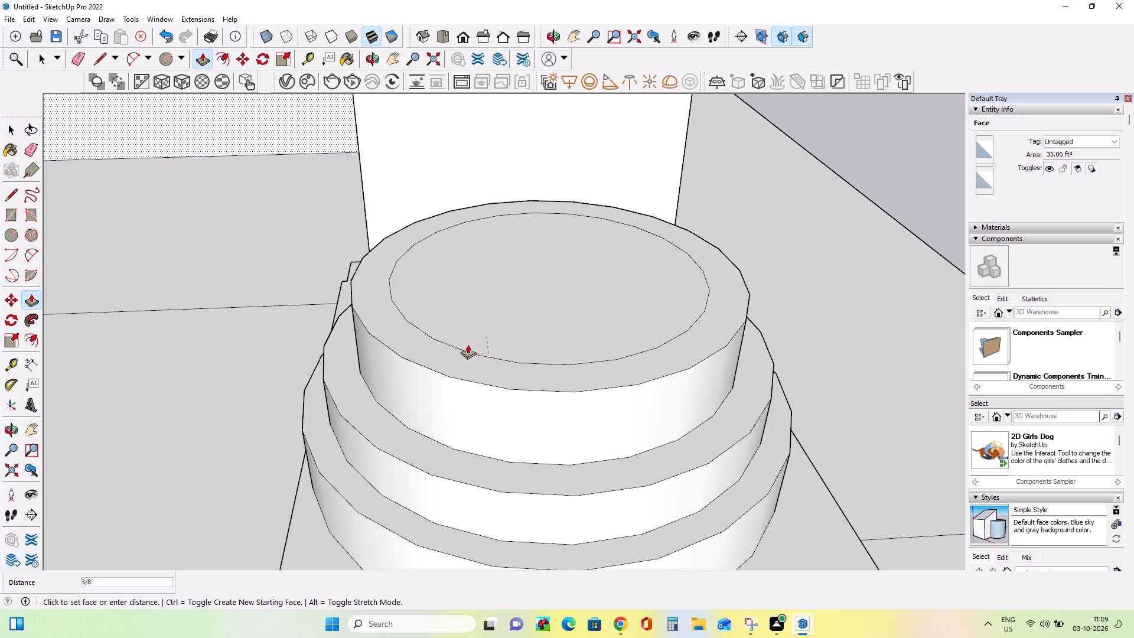
{"action": "key", "text": "Escape"}
{"action": "left_click", "coordinate": [448, 357]}
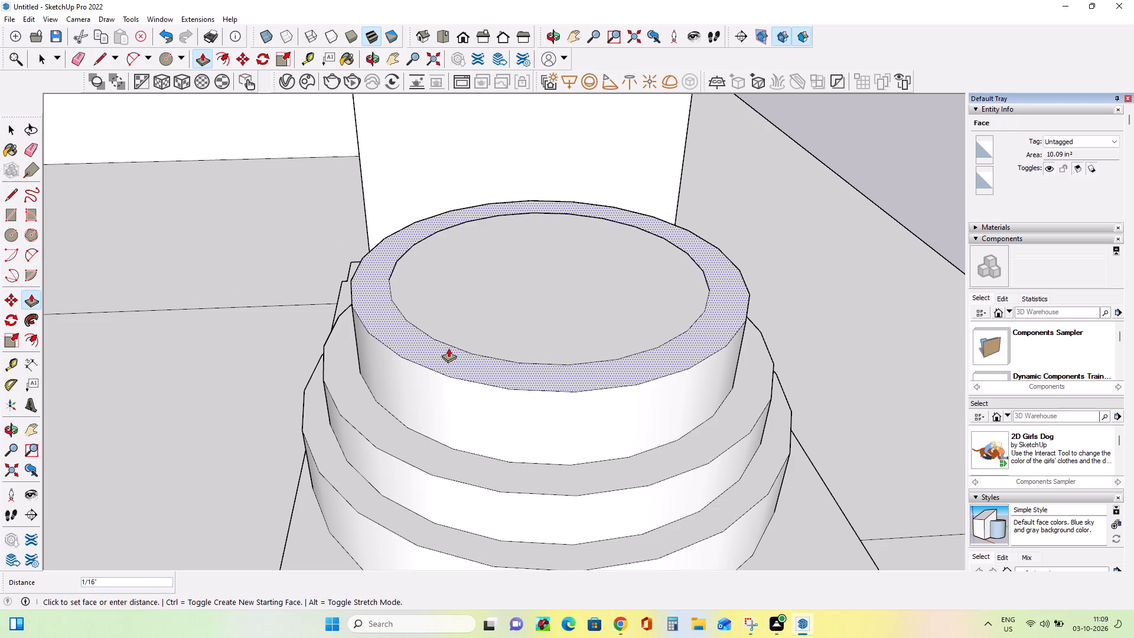
{"action": "key", "text": "Escape"}
{"action": "left_click", "coordinate": [471, 322]}
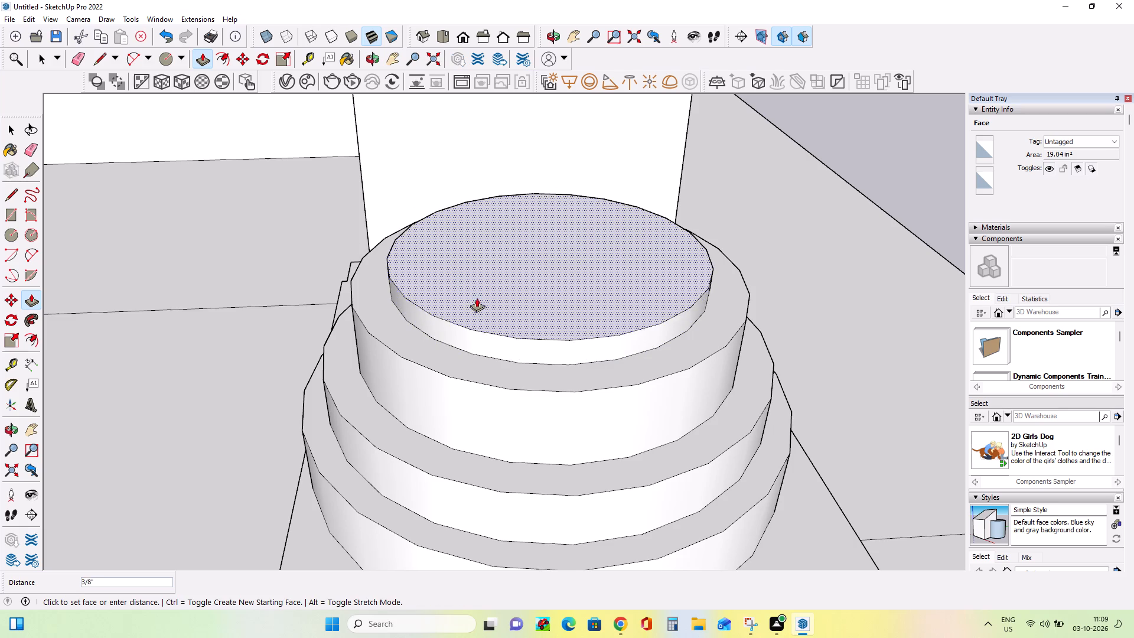
{"action": "left_click", "coordinate": [480, 285]}
Examine the stepped column base in relation to the corner pier and plinth from further out.
{"action": "scroll", "coordinate": [410, 372], "scroll_direction": "down", "scroll_amount": 3}
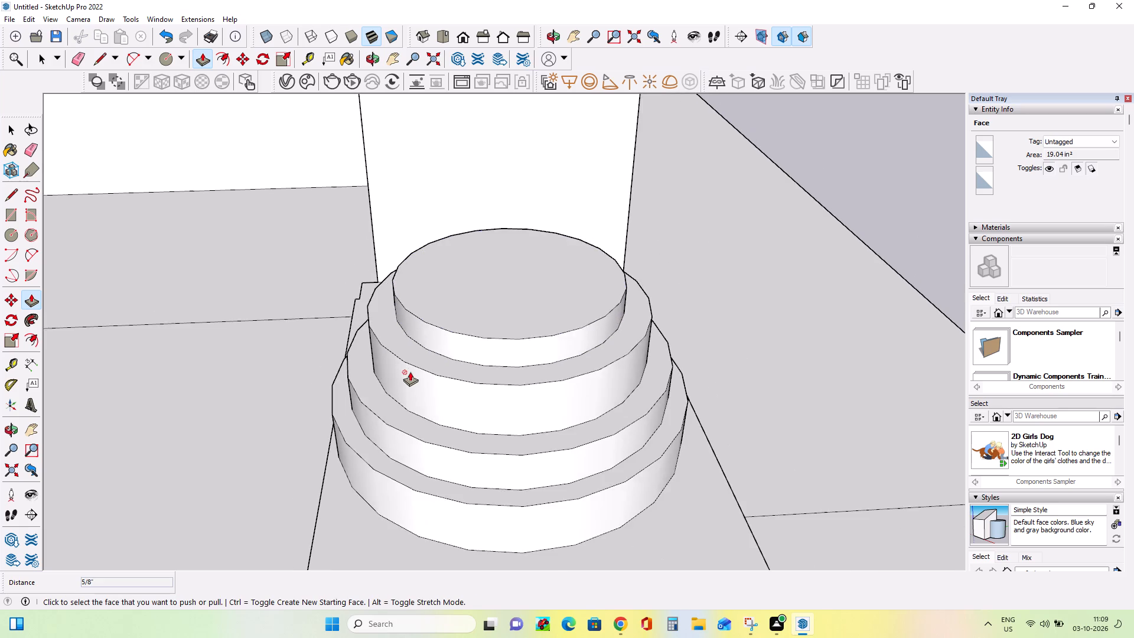
{"action": "scroll", "coordinate": [410, 372], "scroll_direction": "down", "scroll_amount": 18}
{"action": "scroll", "coordinate": [397, 375], "scroll_direction": "up", "scroll_amount": 1}
{"action": "scroll", "coordinate": [397, 375], "scroll_direction": "down", "scroll_amount": 7}
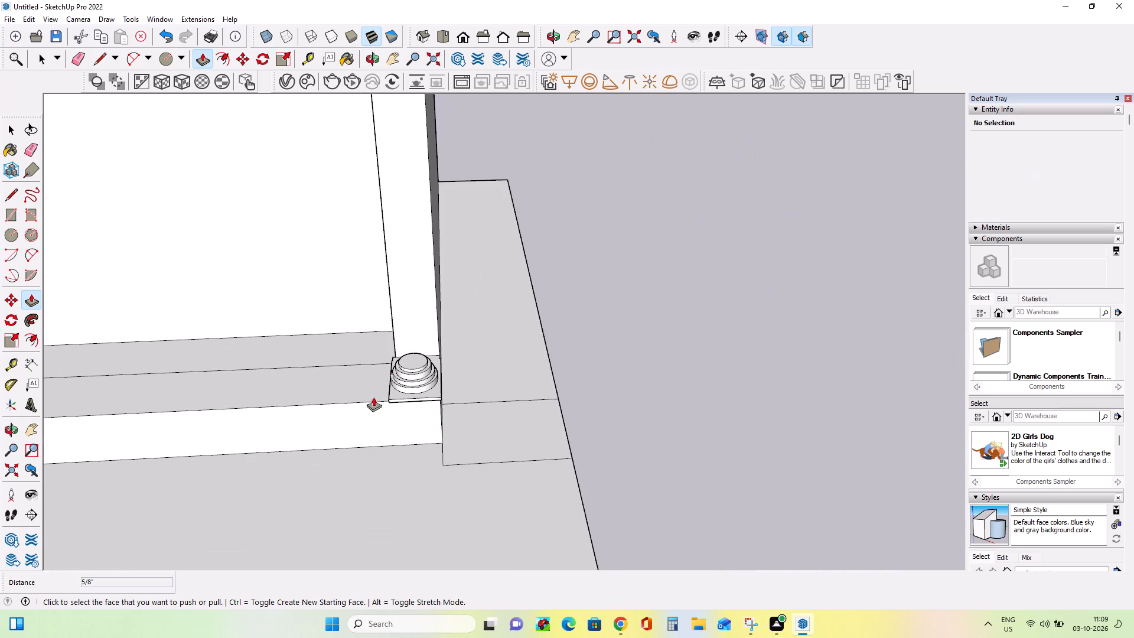
{"action": "middle_click_drag", "start_coordinate": [262, 415], "coordinate": [355, 310]}
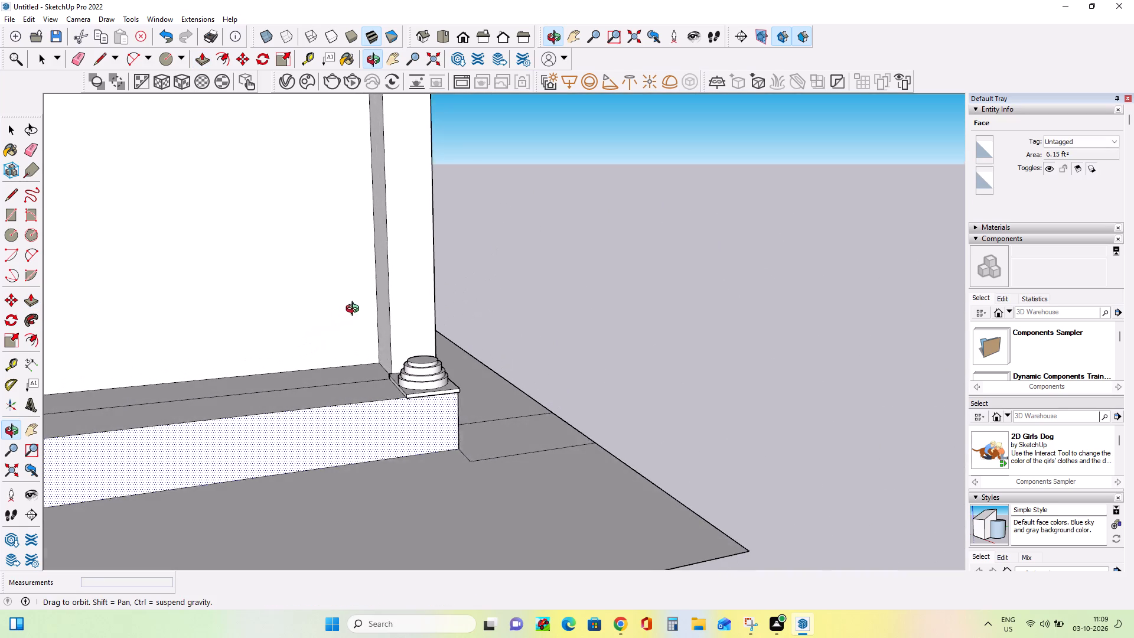
{"action": "middle_click_drag", "start_coordinate": [355, 310], "coordinate": [355, 310]}
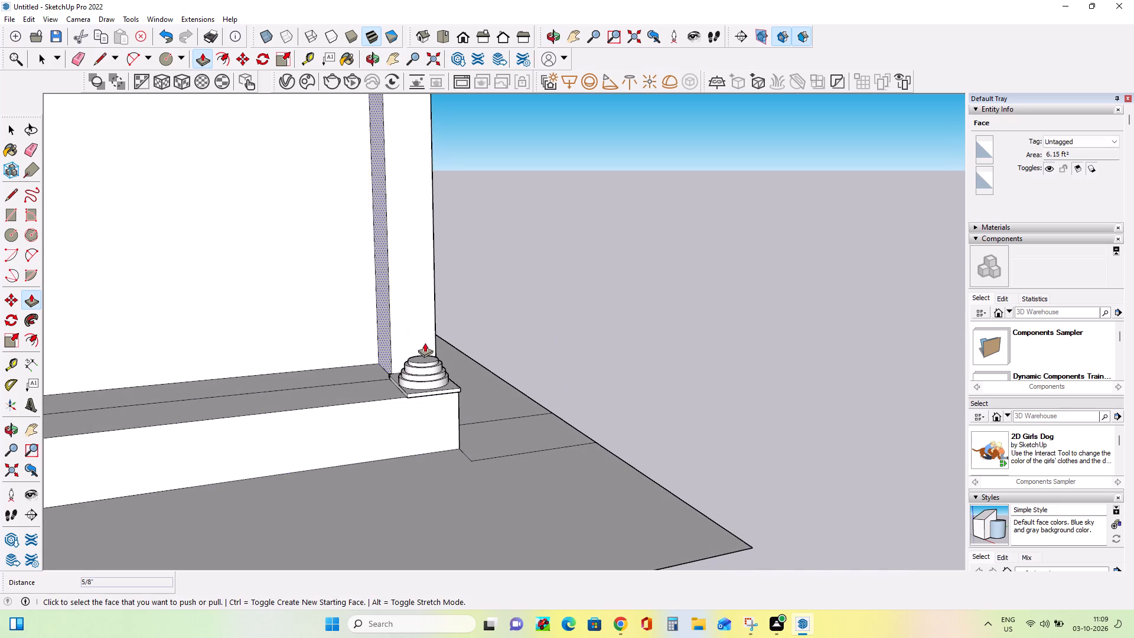
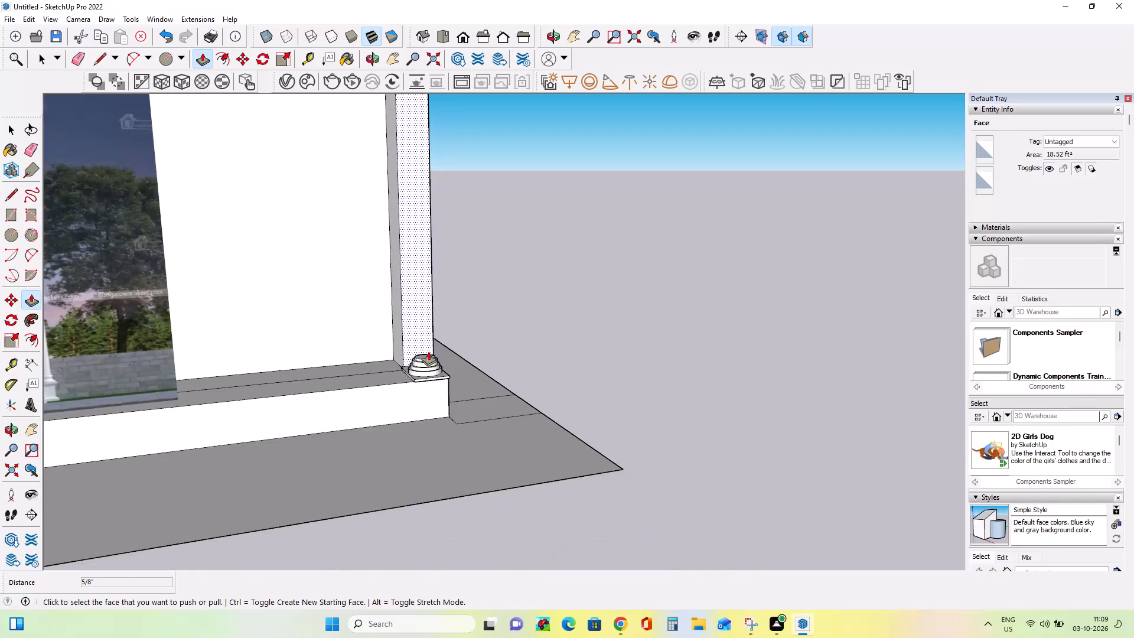
Examine the column base in the reference elevation and compare it with the modelled stepped base on the corner pad.
{"action": "scroll", "coordinate": [428, 351], "scroll_direction": "down", "scroll_amount": 19}
{"action": "scroll", "coordinate": [406, 376], "scroll_direction": "up", "scroll_amount": 5}
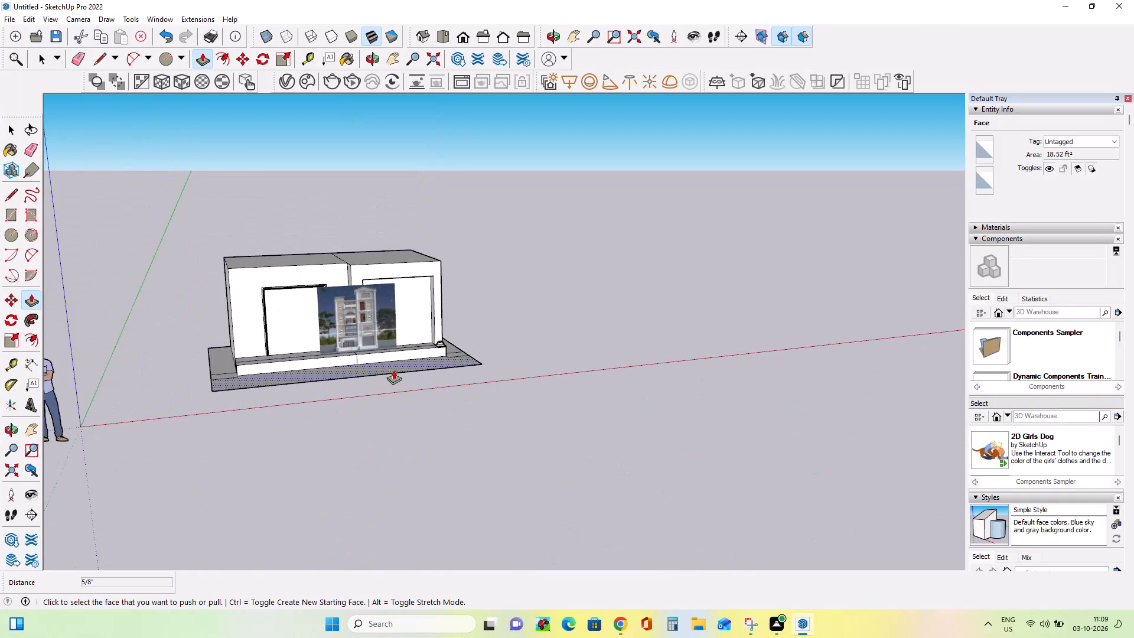
{"action": "scroll", "coordinate": [391, 369], "scroll_direction": "up", "scroll_amount": 15}
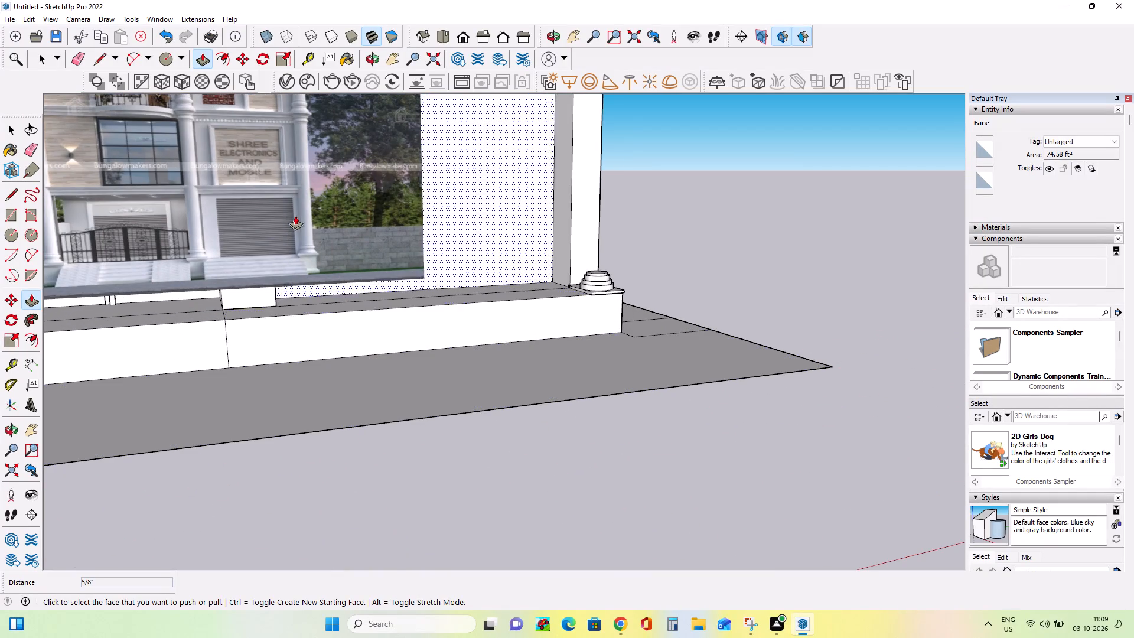
{"action": "scroll", "coordinate": [298, 217], "scroll_direction": "up", "scroll_amount": 15}
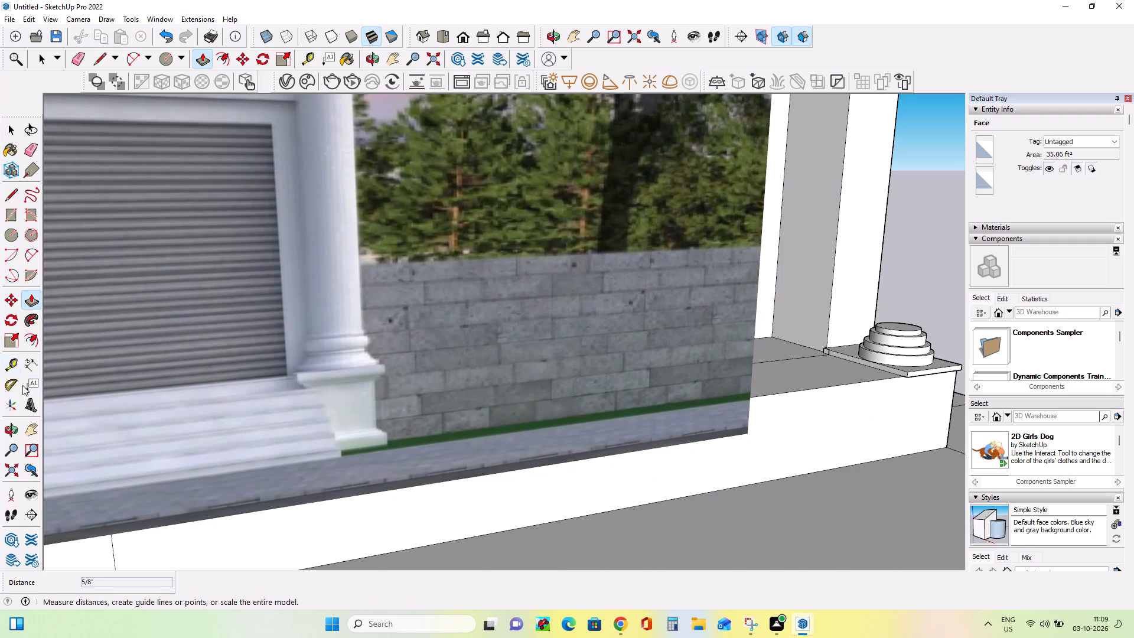
{"action": "left_click", "coordinate": [25, 425]}
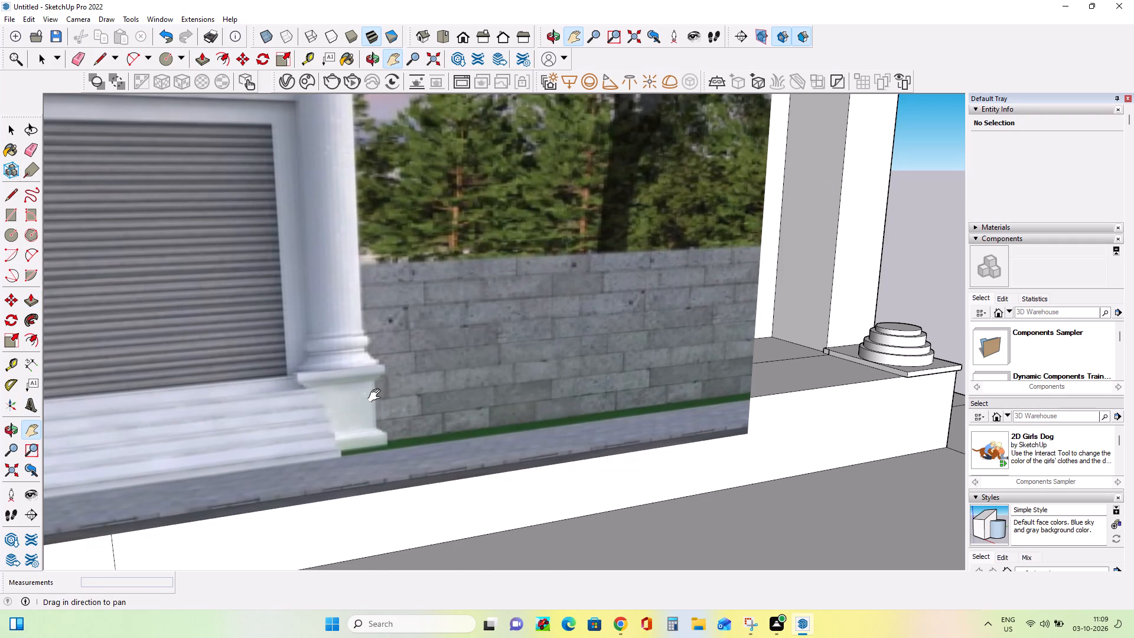
{"action": "left_click", "coordinate": [375, 401]}
{"action": "left_click_drag", "start_coordinate": [313, 401], "coordinate": [301, 401]}
{"action": "left_click_drag", "start_coordinate": [292, 401], "coordinate": [265, 401]}
{"action": "left_click_drag", "start_coordinate": [249, 403], "coordinate": [231, 407]}
{"action": "right_click_drag", "start_coordinate": [249, 403], "coordinate": [242, 405]}
{"action": "left_click_drag", "start_coordinate": [223, 408], "coordinate": [125, 424]}
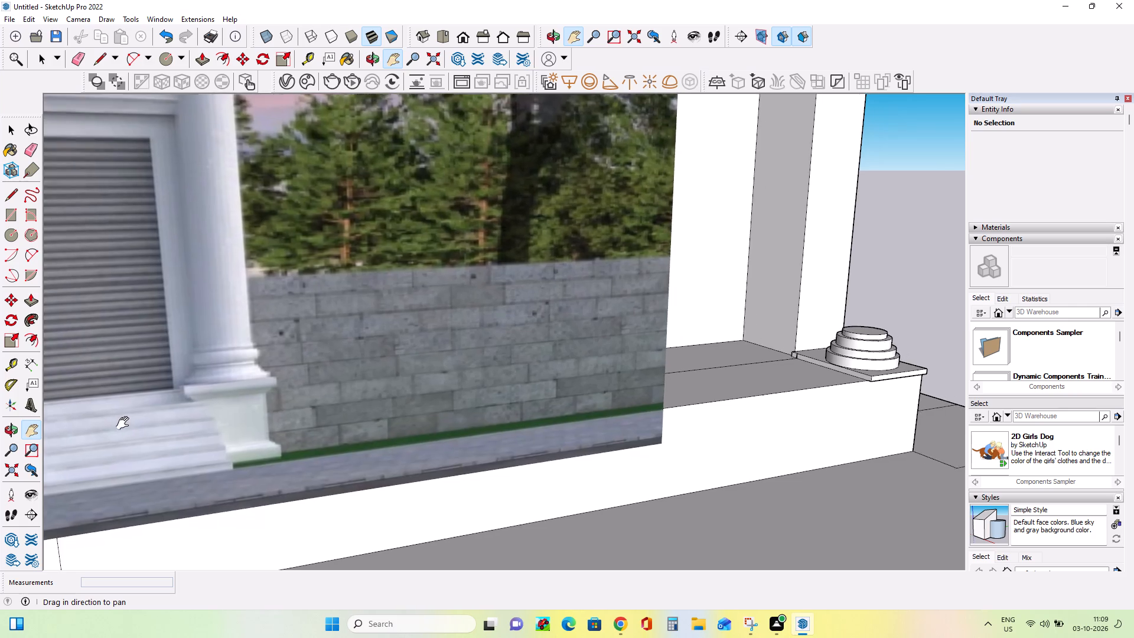
{"action": "left_click_drag", "start_coordinate": [125, 424], "coordinate": [19, 440]}
{"action": "left_click", "coordinate": [19, 440]}
{"action": "left_click_drag", "start_coordinate": [465, 414], "coordinate": [395, 435]}
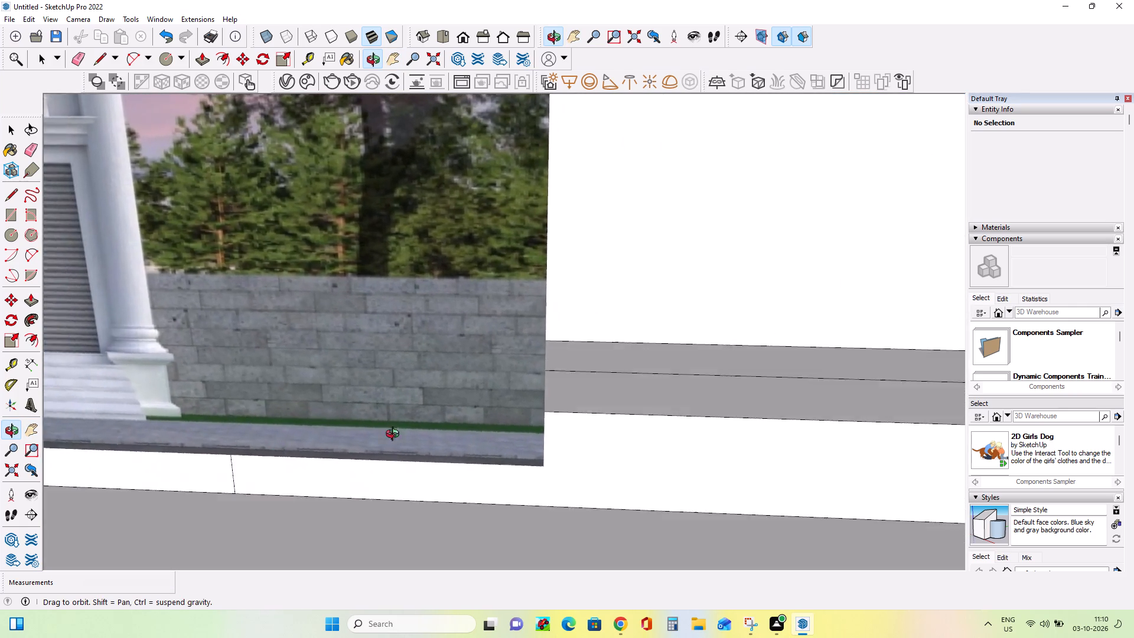
{"action": "left_click_drag", "start_coordinate": [395, 435], "coordinate": [438, 432]}
{"action": "left_click_drag", "start_coordinate": [438, 432], "coordinate": [422, 433]}
{"action": "left_click_drag", "start_coordinate": [423, 362], "coordinate": [373, 374]}
{"action": "left_click_drag", "start_coordinate": [330, 389], "coordinate": [320, 392]}
{"action": "left_click_drag", "start_coordinate": [256, 402], "coordinate": [191, 412]}
{"action": "right_click", "coordinate": [198, 411]}
{"action": "left_click_drag", "start_coordinate": [191, 412], "coordinate": [351, 392]}
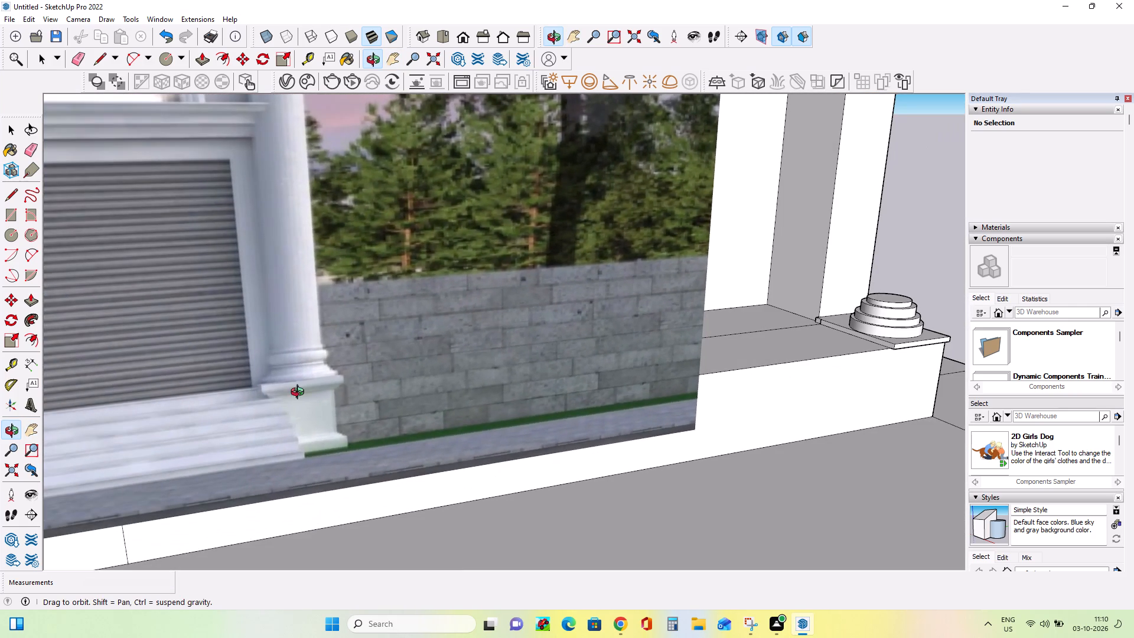
{"action": "double_click", "coordinate": [32, 432]}
{"action": "left_click_drag", "start_coordinate": [532, 340], "coordinate": [457, 346]}
{"action": "left_click", "coordinate": [242, 412]}
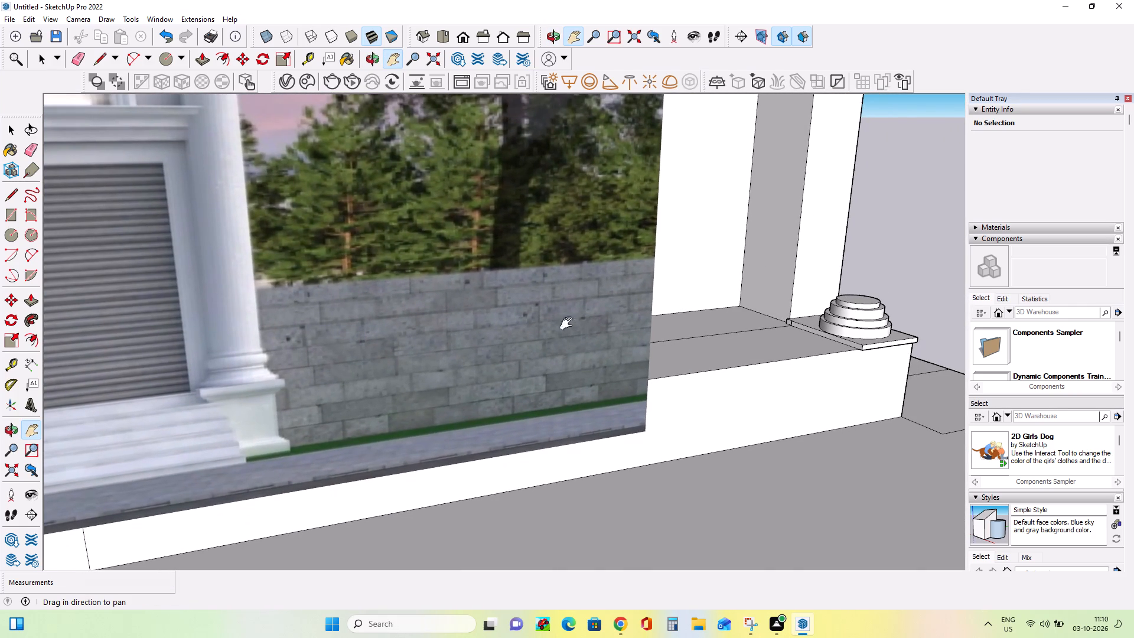
{"action": "left_click", "coordinate": [692, 300]}
{"action": "left_click_drag", "start_coordinate": [659, 307], "coordinate": [416, 360]}
{"action": "left_click", "coordinate": [416, 360]}
{"action": "left_click", "coordinate": [663, 341]}
{"action": "left_click_drag", "start_coordinate": [559, 374], "coordinate": [542, 377]}
{"action": "left_click", "coordinate": [542, 377]}
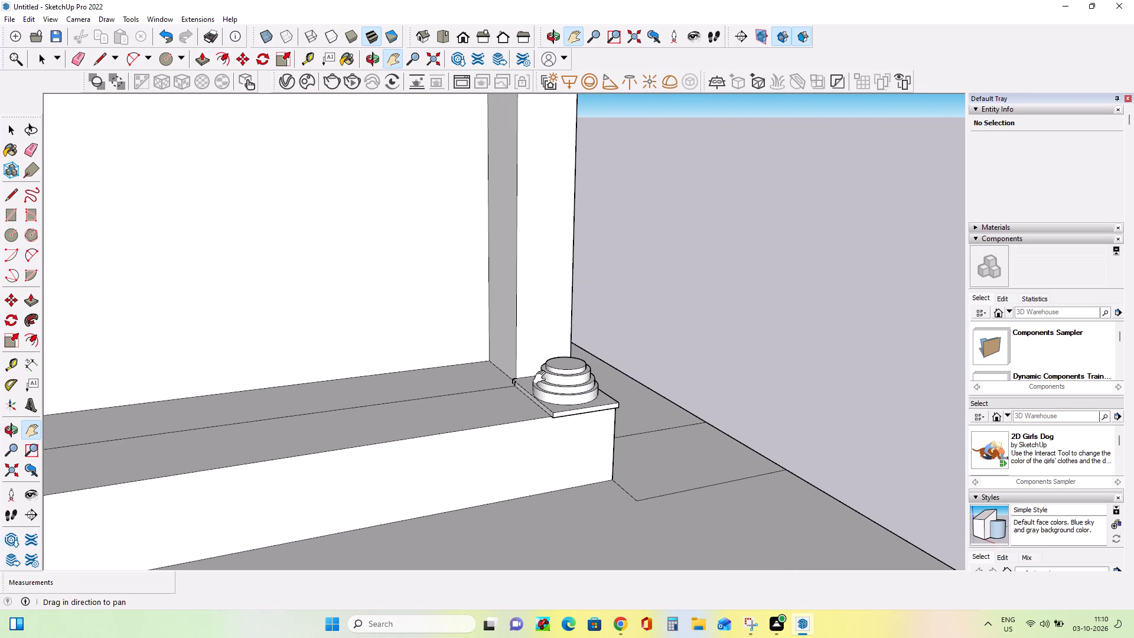
Draw a circle of about 3 3/16" radius centred on the column base's top disc, overhanging its edge.
{"action": "scroll", "coordinate": [597, 362], "scroll_direction": "up", "scroll_amount": 5}
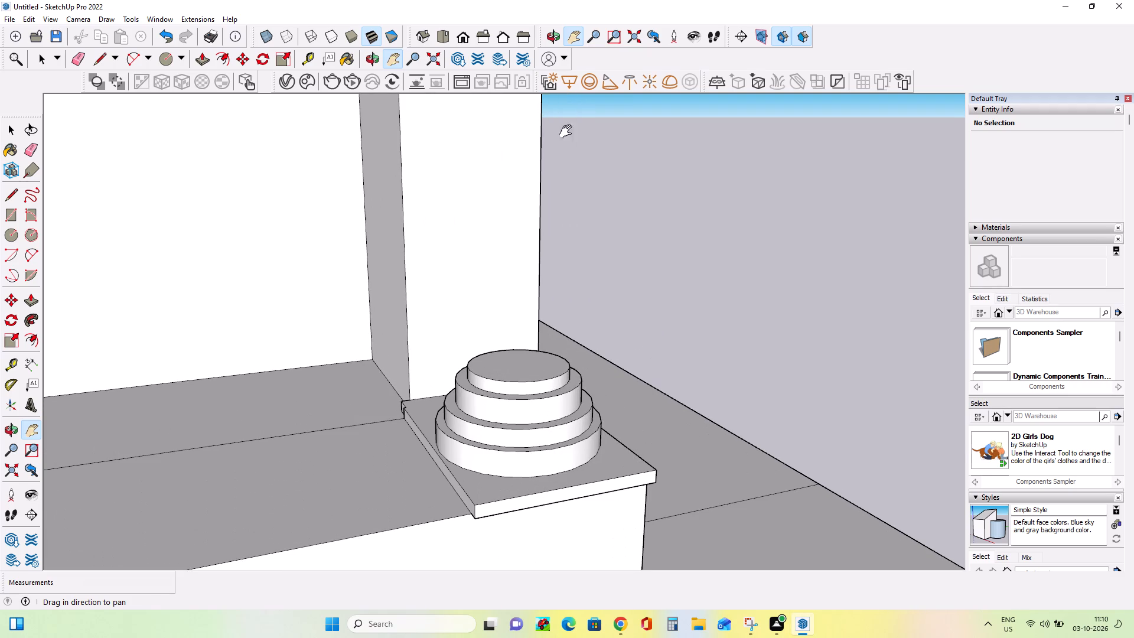
{"action": "left_click", "coordinate": [12, 237]}
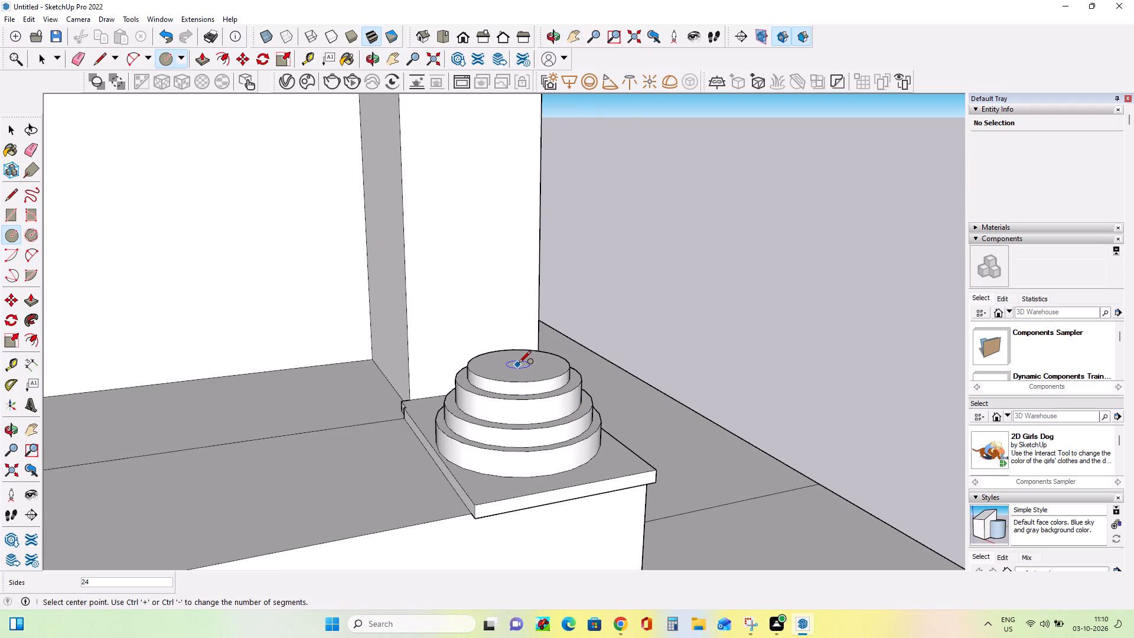
{"action": "left_click", "coordinate": [520, 365]}
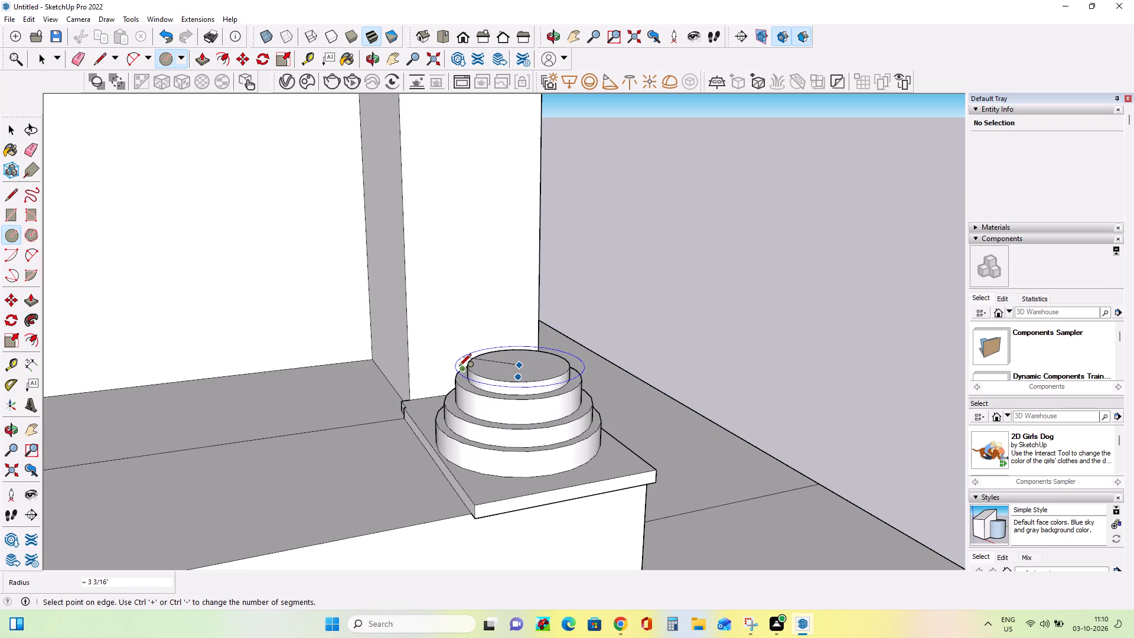
{"action": "double_click", "coordinate": [460, 367]}
Extrude the overhanging outer ring on top of the column base upward by about 3/16".
{"action": "middle_click_drag", "start_coordinate": [590, 391], "coordinate": [498, 409]}
{"action": "middle_click", "coordinate": [498, 409]}
{"action": "scroll", "coordinate": [621, 335], "scroll_direction": "down", "scroll_amount": 2}
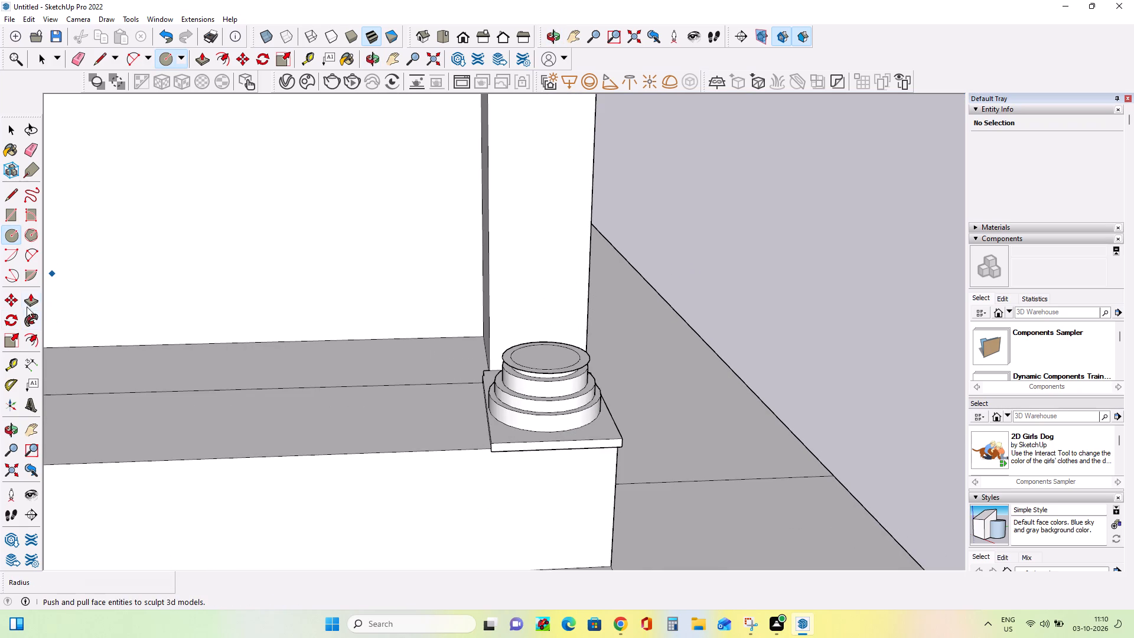
{"action": "left_click", "coordinate": [29, 304]}
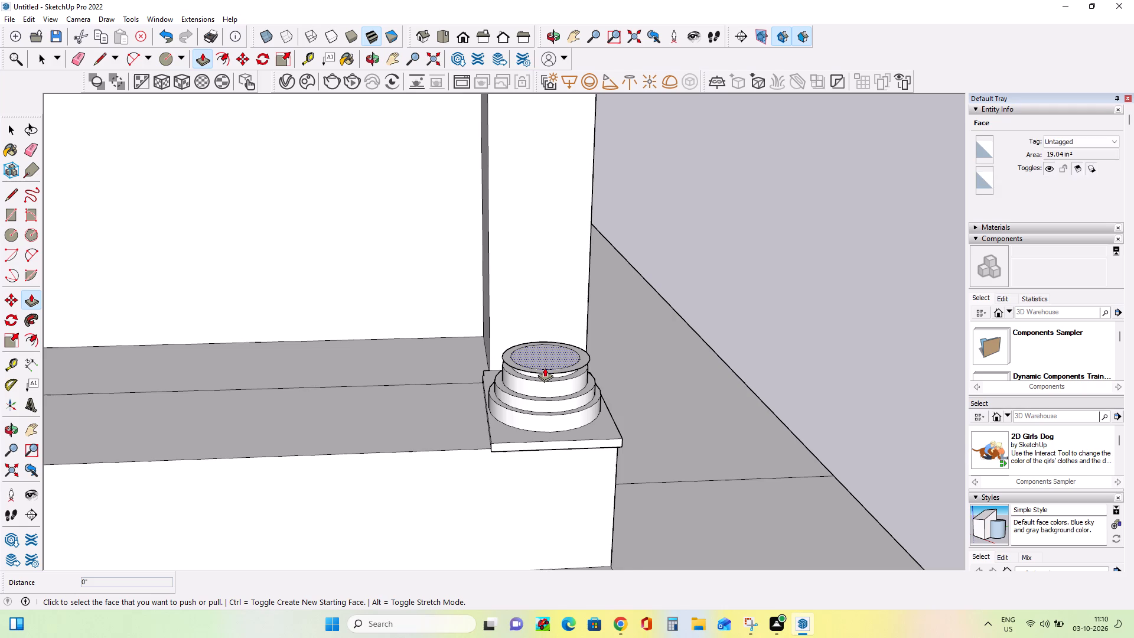
{"action": "scroll", "coordinate": [553, 366], "scroll_direction": "up", "scroll_amount": 9}
{"action": "left_click", "coordinate": [556, 377]}
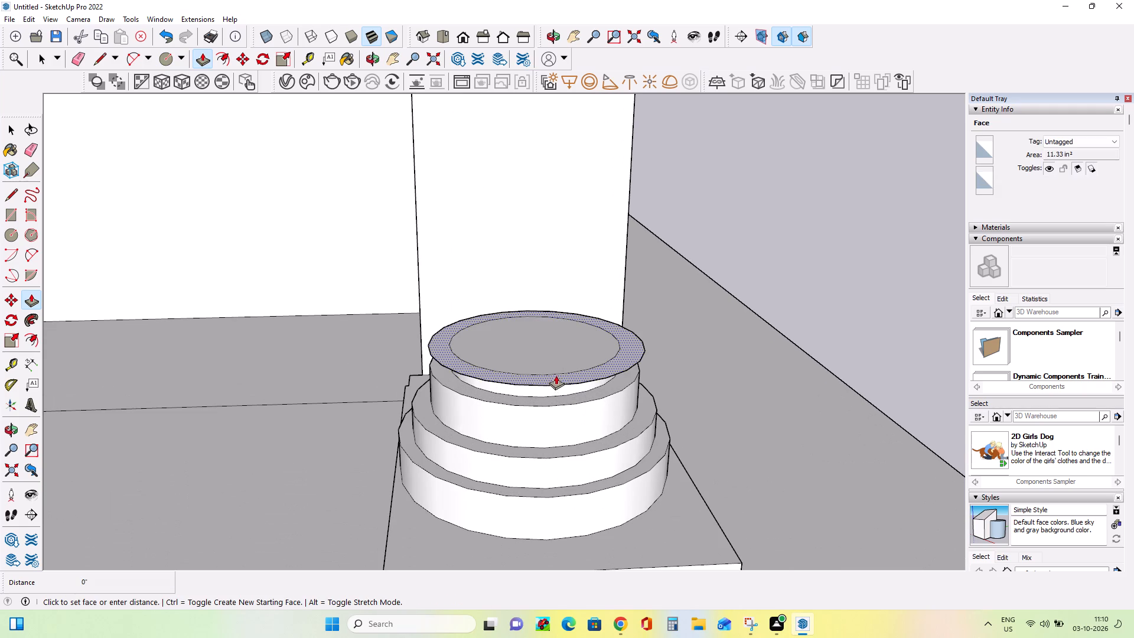
{"action": "left_click", "coordinate": [556, 371]}
Extrude the inner circular face upward by about 3/16", flush with the top of the overhanging ring.
{"action": "middle_click_drag", "start_coordinate": [594, 415], "coordinate": [589, 397]}
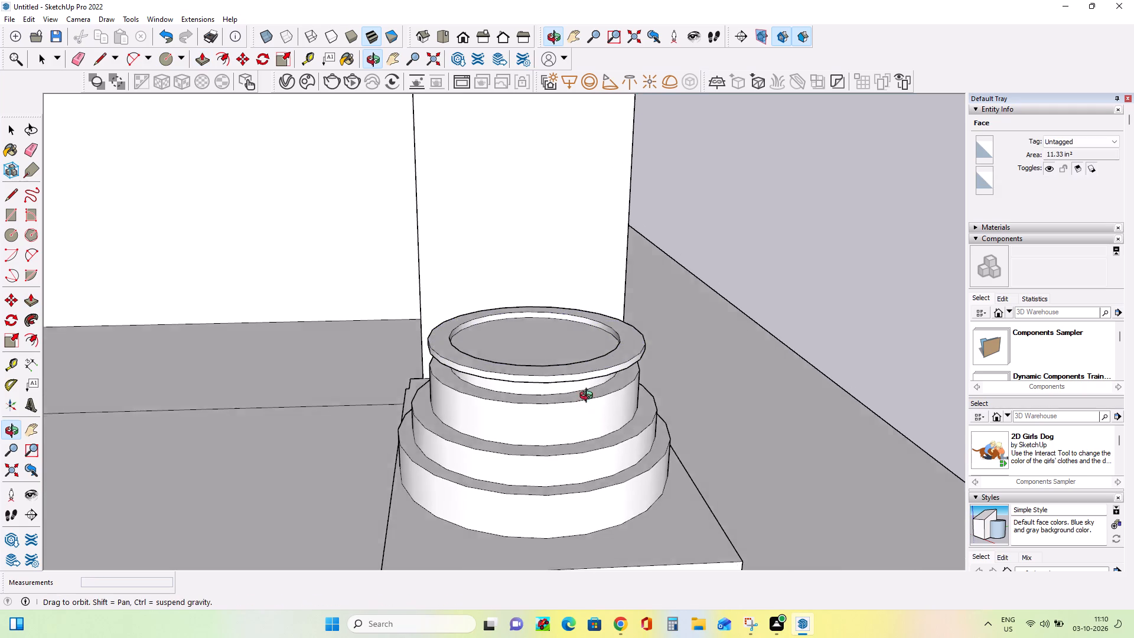
{"action": "middle_click_drag", "start_coordinate": [589, 397], "coordinate": [588, 366]}
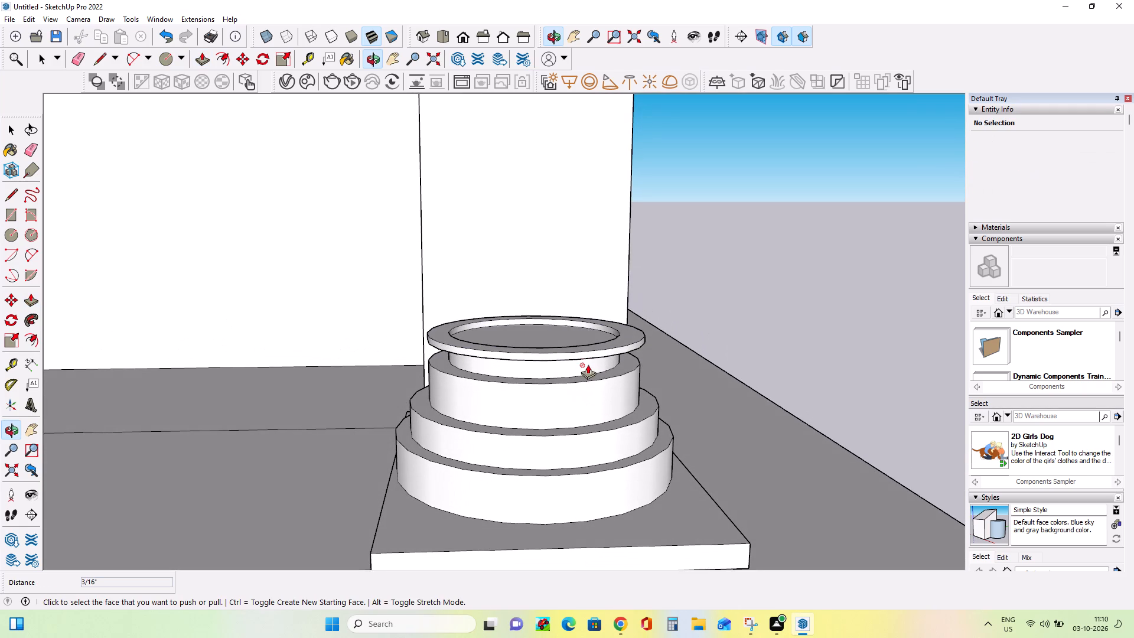
{"action": "middle_click_drag", "start_coordinate": [588, 364], "coordinate": [584, 377]}
{"action": "left_click", "coordinate": [561, 333]}
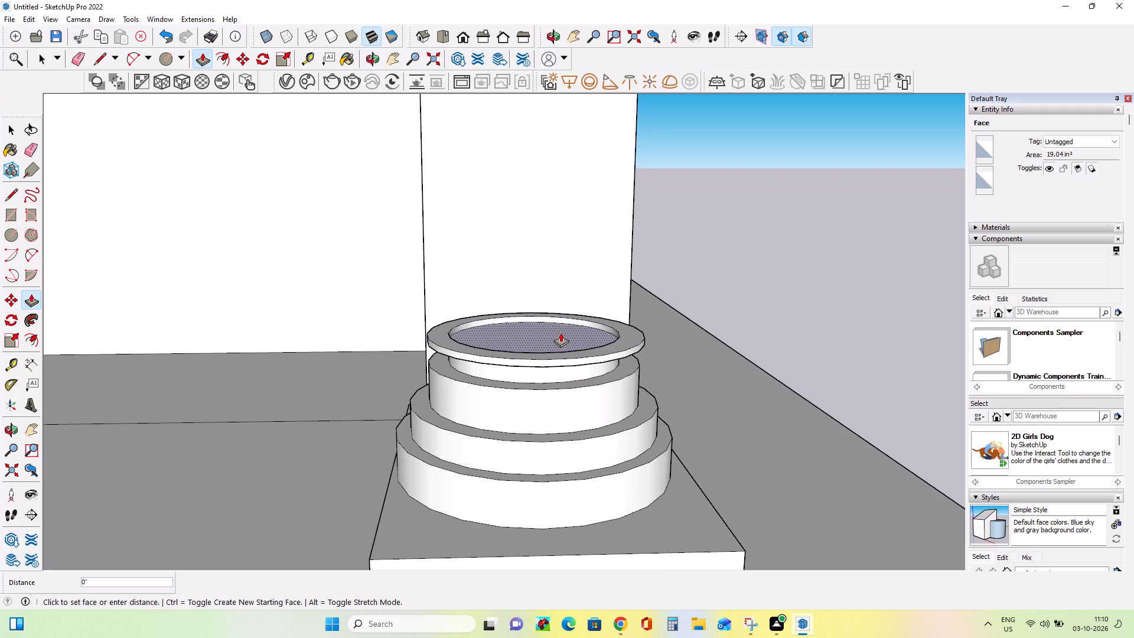
{"action": "left_click", "coordinate": [629, 327]}
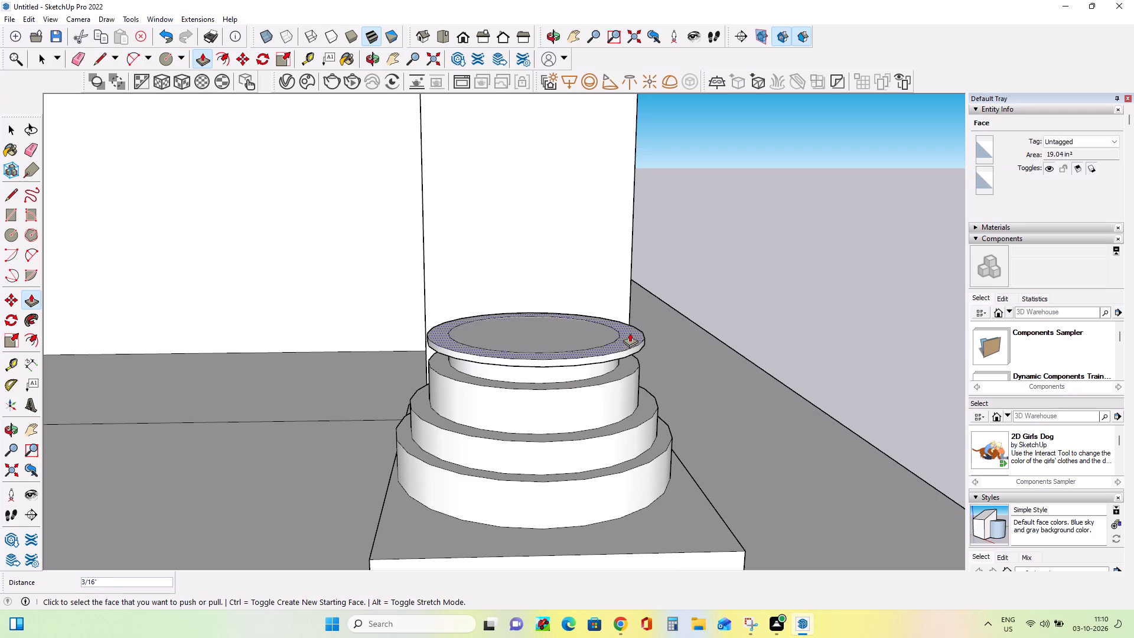
Examine the column base's proportions from further out against the column in the reference elevation.
{"action": "scroll", "coordinate": [625, 373], "scroll_direction": "down", "scroll_amount": 14}
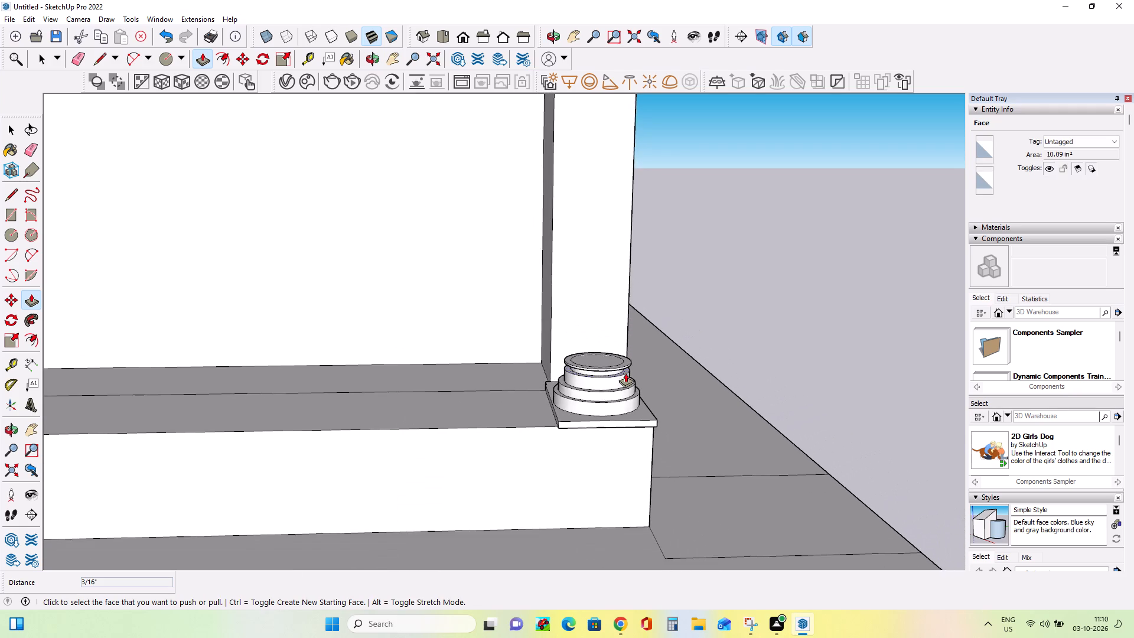
{"action": "scroll", "coordinate": [625, 373], "scroll_direction": "down", "scroll_amount": 10}
{"action": "scroll", "coordinate": [594, 389], "scroll_direction": "up", "scroll_amount": 4}
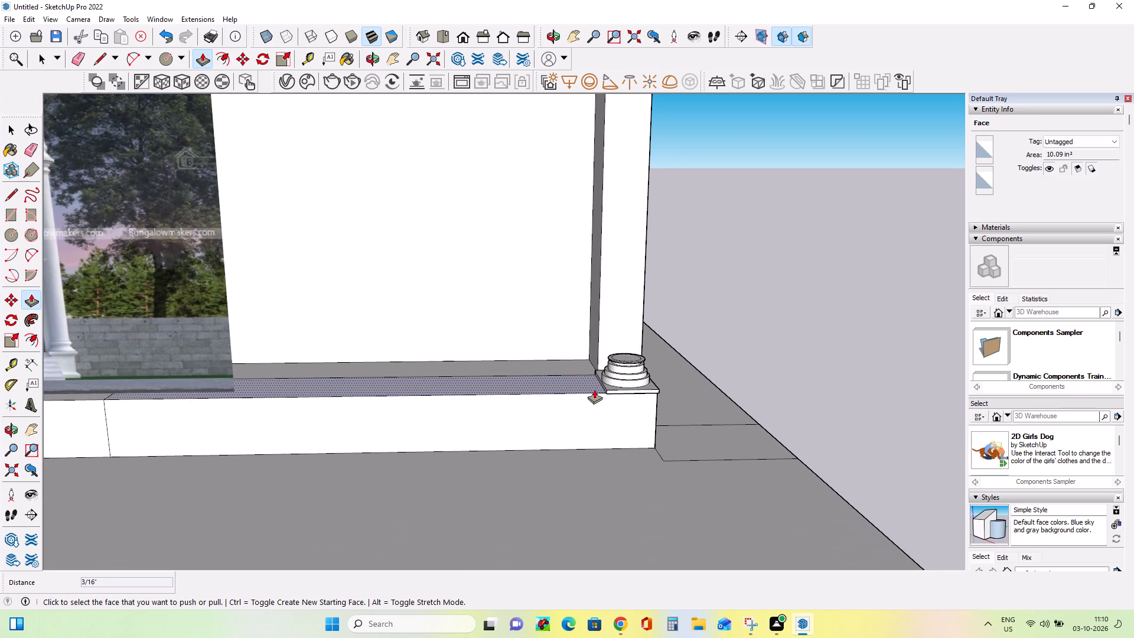
{"action": "middle_click_drag", "start_coordinate": [594, 389], "coordinate": [606, 358]}
{"action": "middle_click", "coordinate": [606, 358]}
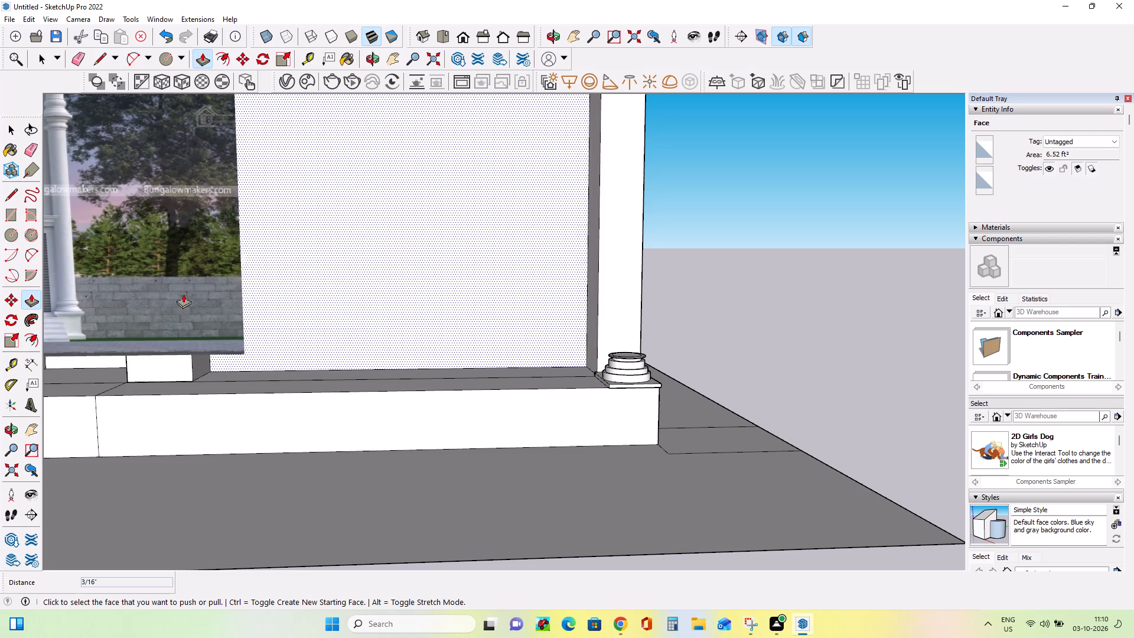
Raise the overhanging outer ring on top of the column base further by about 3/16".
{"action": "scroll", "coordinate": [602, 373], "scroll_direction": "up", "scroll_amount": 3}
{"action": "scroll", "coordinate": [667, 349], "scroll_direction": "up", "scroll_amount": 3}
{"action": "middle_click_drag", "start_coordinate": [667, 352], "coordinate": [653, 424]}
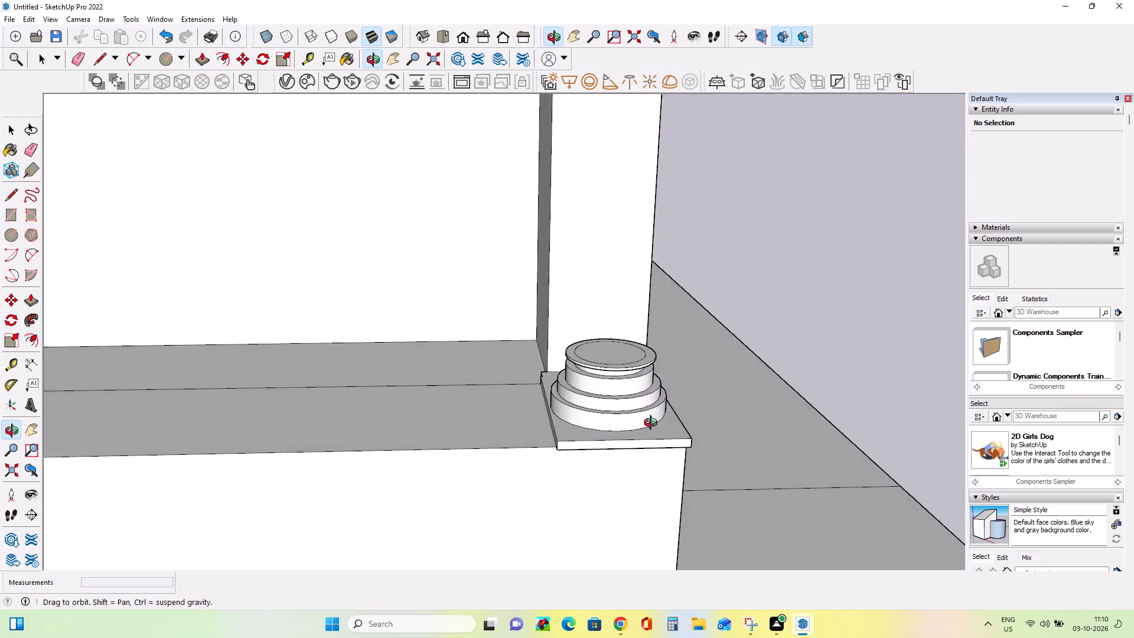
{"action": "middle_click_drag", "start_coordinate": [653, 424], "coordinate": [653, 426]}
{"action": "scroll", "coordinate": [641, 351], "scroll_direction": "up", "scroll_amount": 4}
{"action": "left_click", "coordinate": [646, 369]}
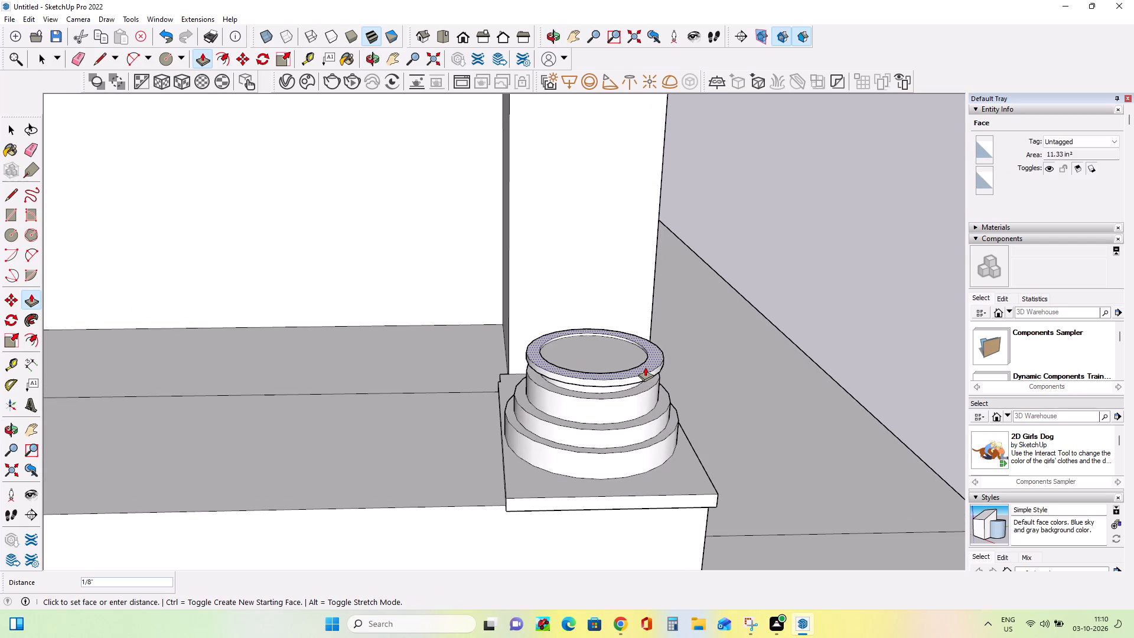
{"action": "left_click", "coordinate": [643, 364]}
Examine the reference column's base mouldings and compare them with the modelled base.
{"action": "middle_click_drag", "start_coordinate": [633, 424], "coordinate": [620, 397]}
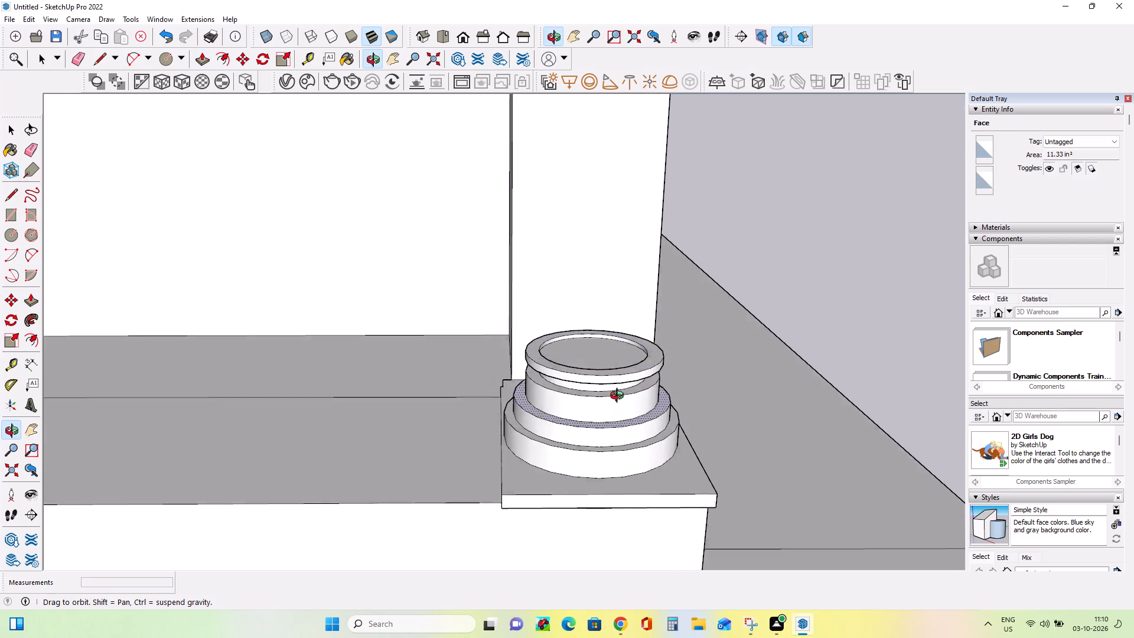
{"action": "middle_click_drag", "start_coordinate": [620, 397], "coordinate": [617, 383]}
{"action": "scroll", "coordinate": [615, 381], "scroll_direction": "down", "scroll_amount": 16}
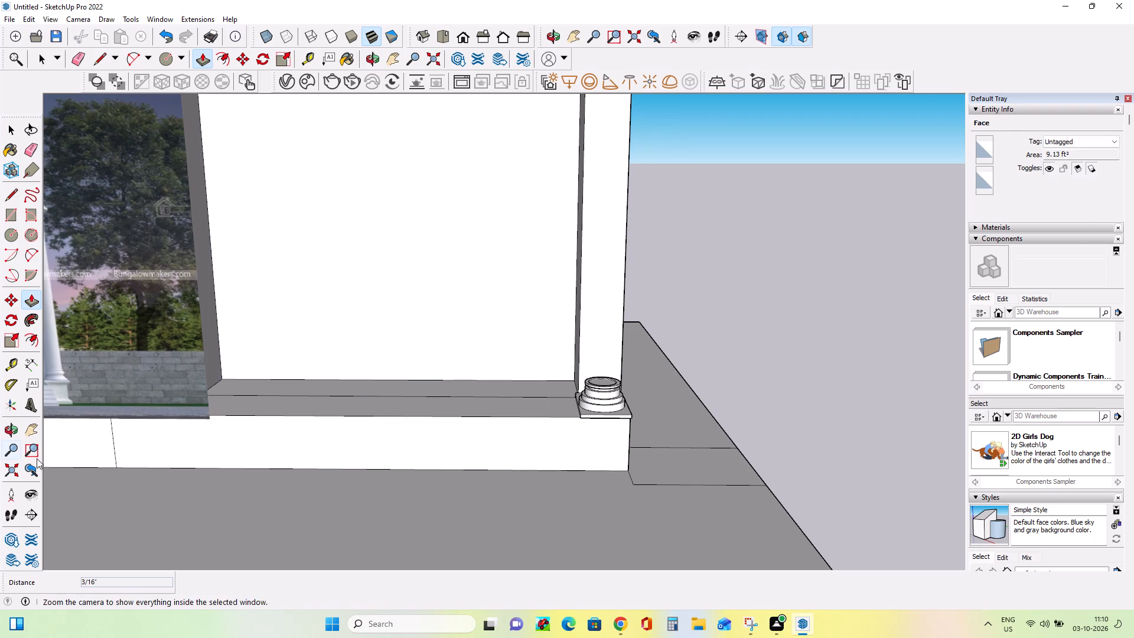
{"action": "left_click", "coordinate": [35, 427]}
{"action": "left_click", "coordinate": [139, 395]}
{"action": "left_click_drag", "start_coordinate": [162, 401], "coordinate": [217, 426]}
{"action": "left_click_drag", "start_coordinate": [282, 451], "coordinate": [296, 457]}
{"action": "left_click_drag", "start_coordinate": [322, 468], "coordinate": [337, 474]}
{"action": "left_click", "coordinate": [338, 475]}
{"action": "scroll", "coordinate": [174, 447], "scroll_direction": "up", "scroll_amount": 14}
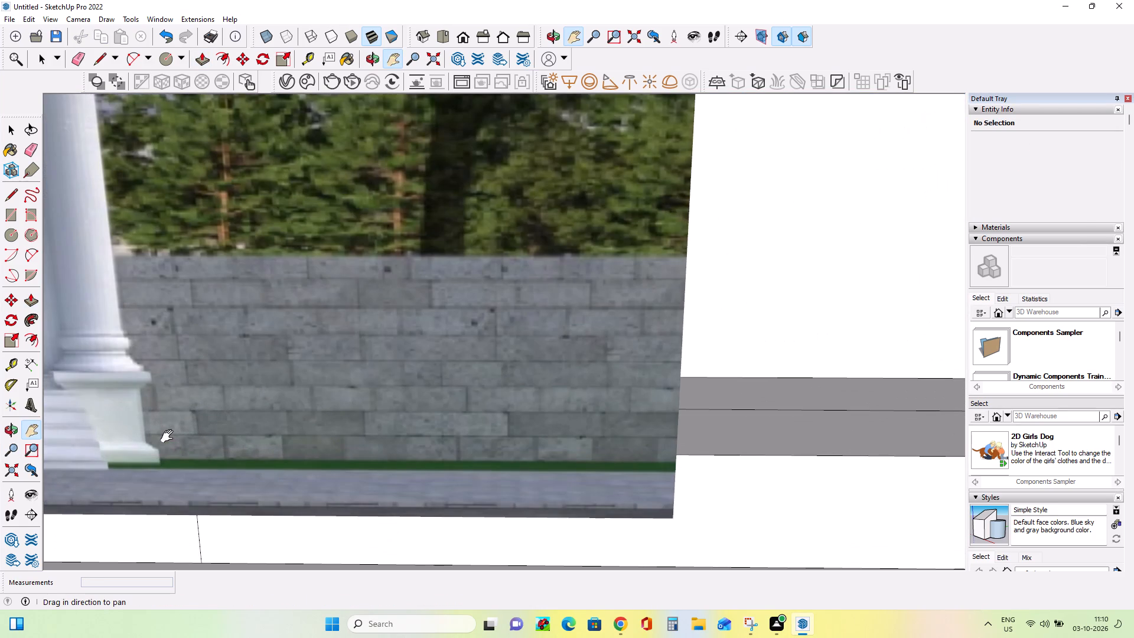
{"action": "scroll", "coordinate": [170, 437], "scroll_direction": "down", "scroll_amount": 16}
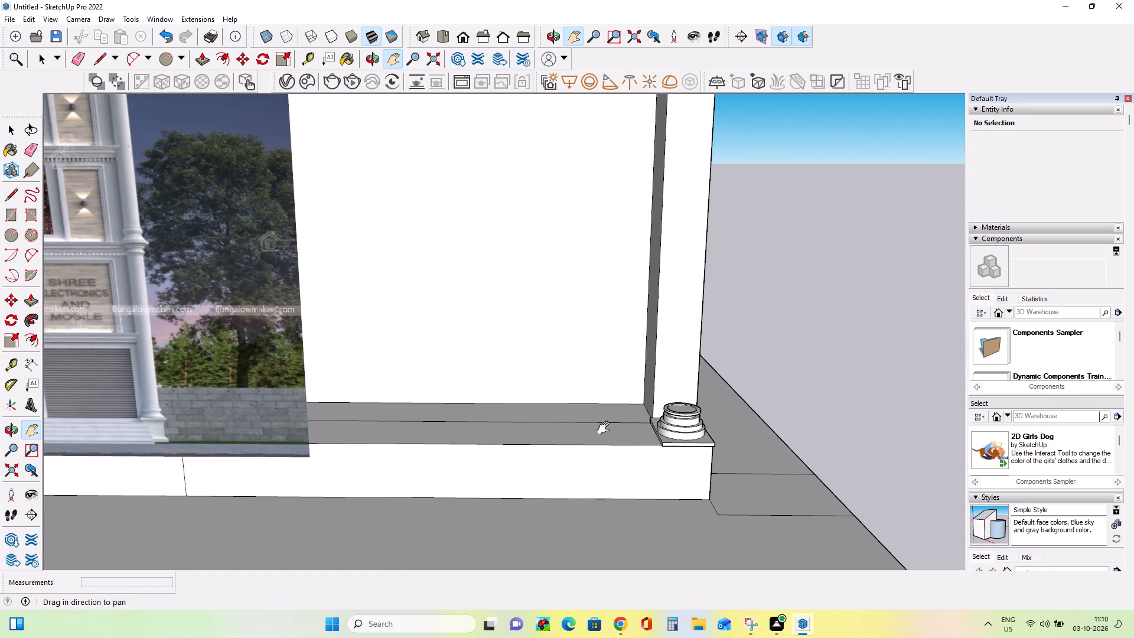
Raise the column base's top outer ring further by about 3/8".
{"action": "scroll", "coordinate": [674, 427], "scroll_direction": "up", "scroll_amount": 18}
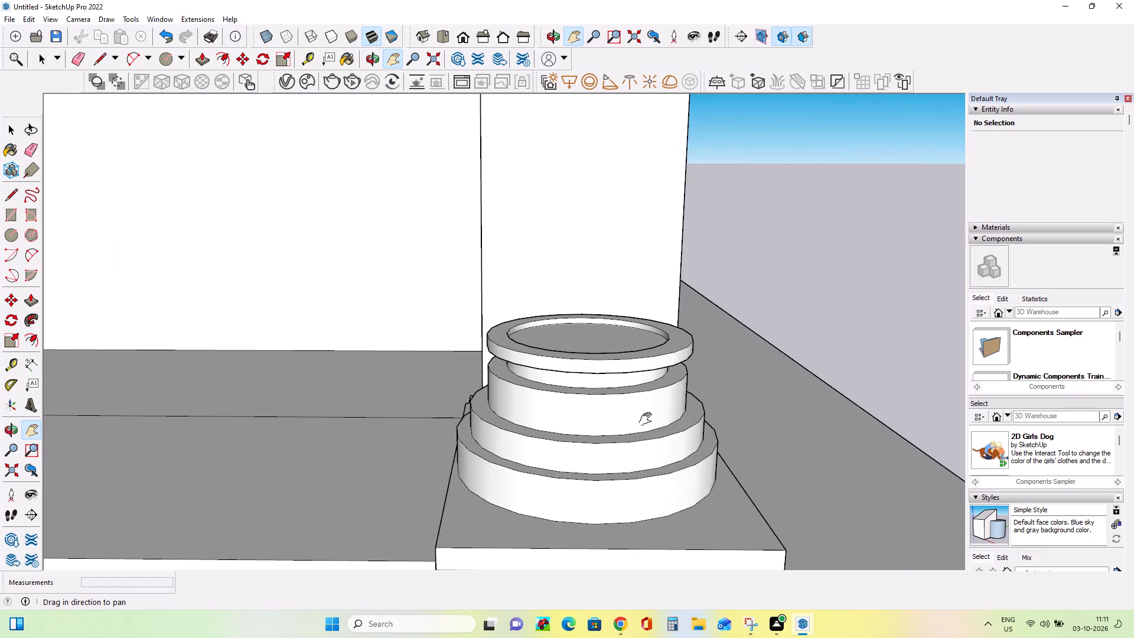
{"action": "middle_click_drag", "start_coordinate": [631, 414], "coordinate": [629, 424]}
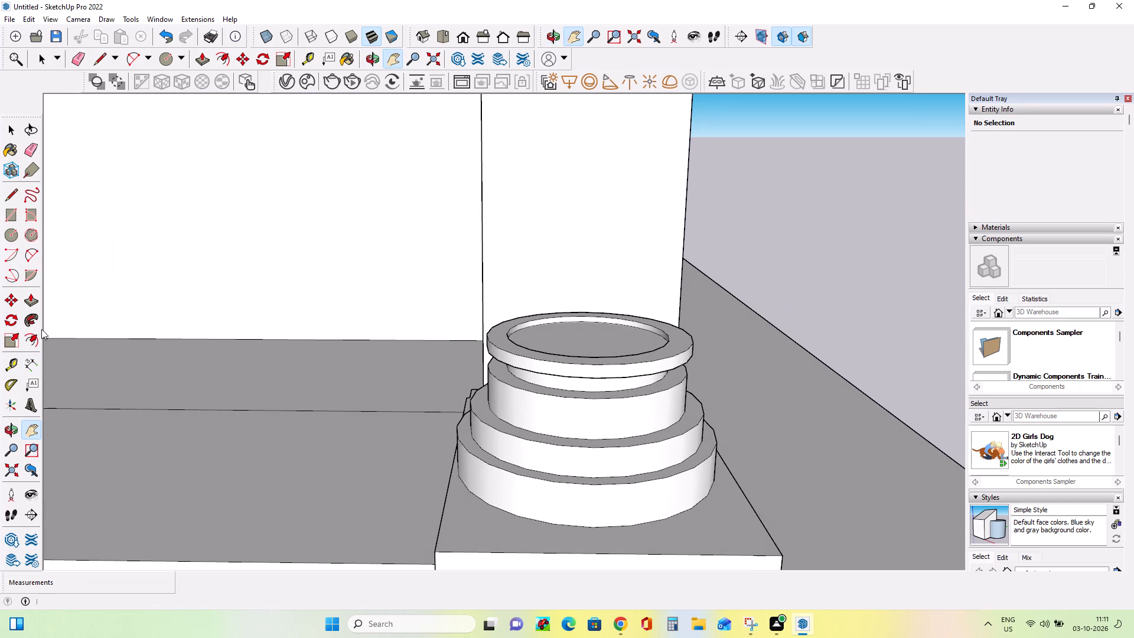
{"action": "left_click", "coordinate": [32, 301]}
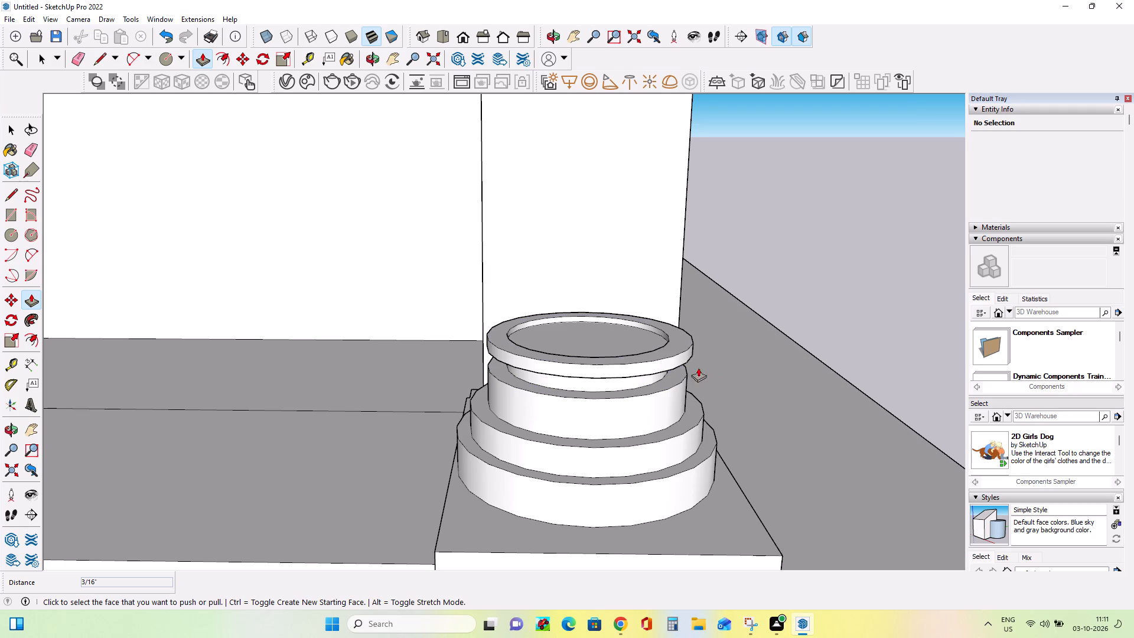
{"action": "left_click", "coordinate": [634, 362]}
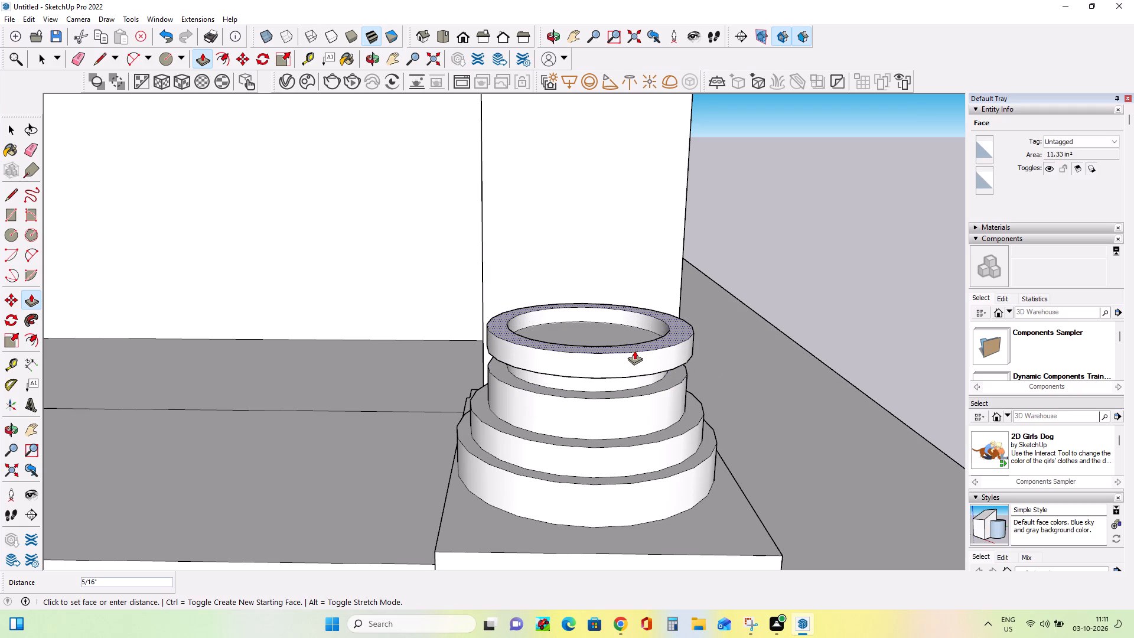
{"action": "left_click", "coordinate": [634, 349]}
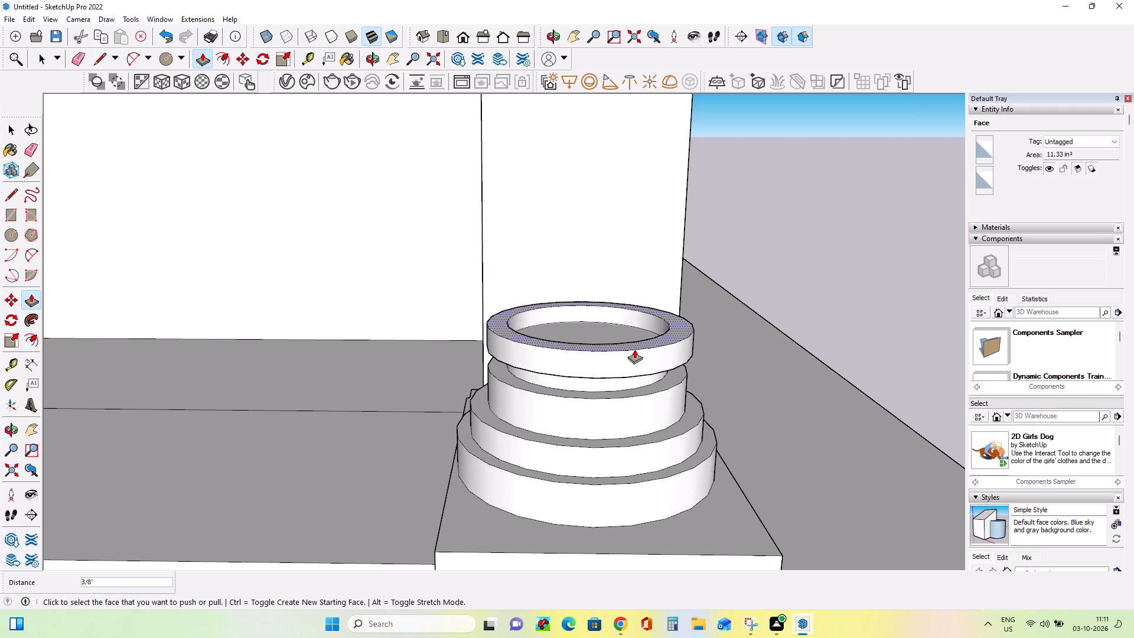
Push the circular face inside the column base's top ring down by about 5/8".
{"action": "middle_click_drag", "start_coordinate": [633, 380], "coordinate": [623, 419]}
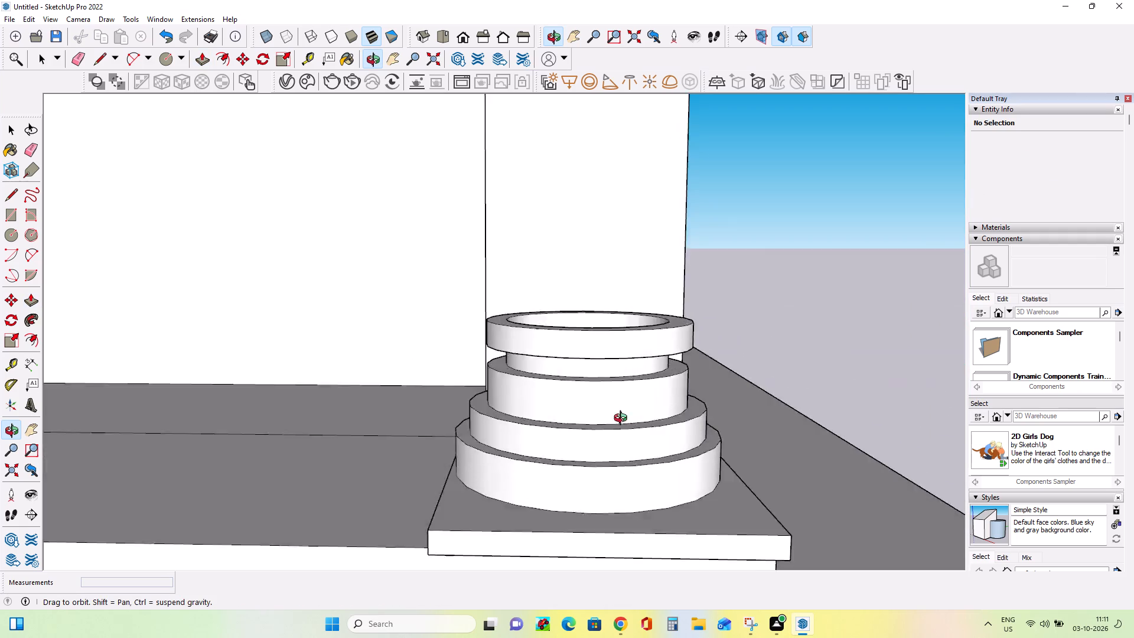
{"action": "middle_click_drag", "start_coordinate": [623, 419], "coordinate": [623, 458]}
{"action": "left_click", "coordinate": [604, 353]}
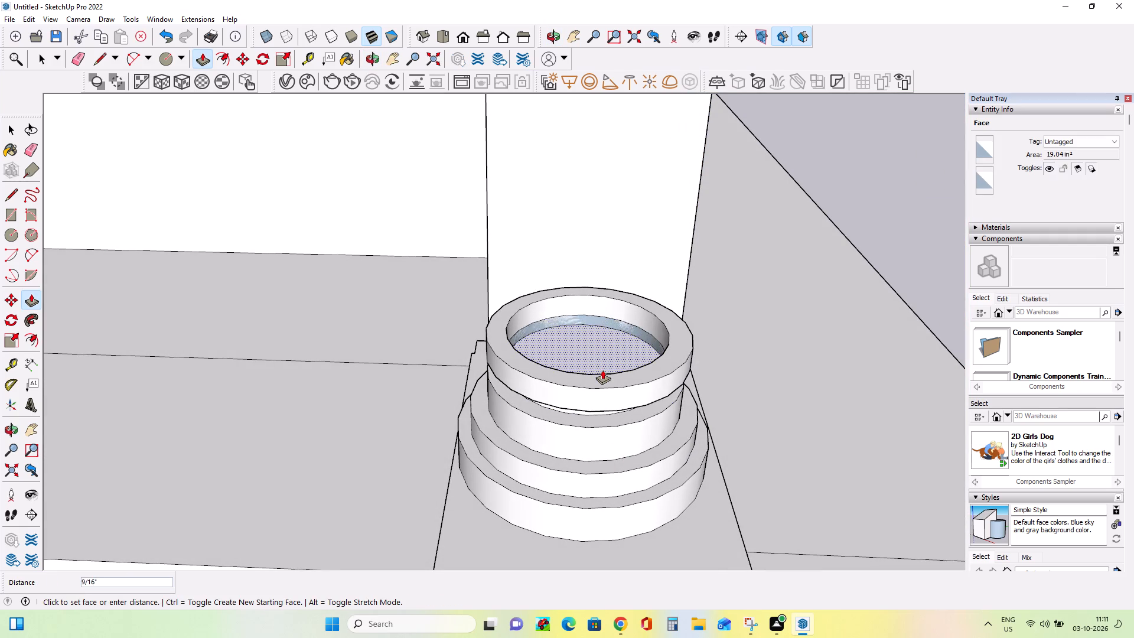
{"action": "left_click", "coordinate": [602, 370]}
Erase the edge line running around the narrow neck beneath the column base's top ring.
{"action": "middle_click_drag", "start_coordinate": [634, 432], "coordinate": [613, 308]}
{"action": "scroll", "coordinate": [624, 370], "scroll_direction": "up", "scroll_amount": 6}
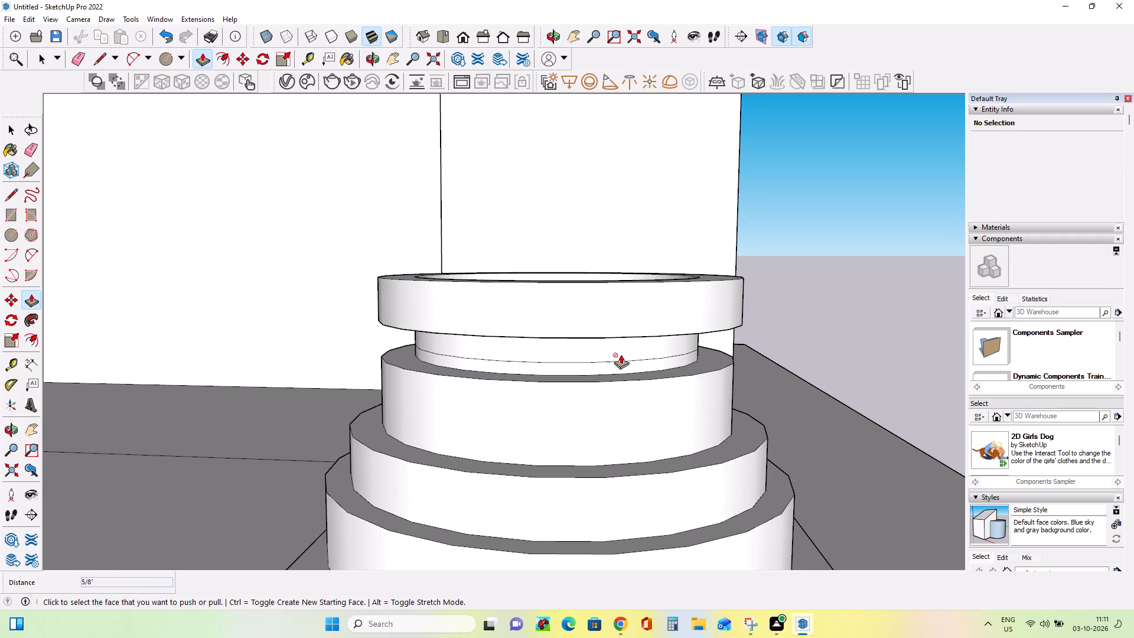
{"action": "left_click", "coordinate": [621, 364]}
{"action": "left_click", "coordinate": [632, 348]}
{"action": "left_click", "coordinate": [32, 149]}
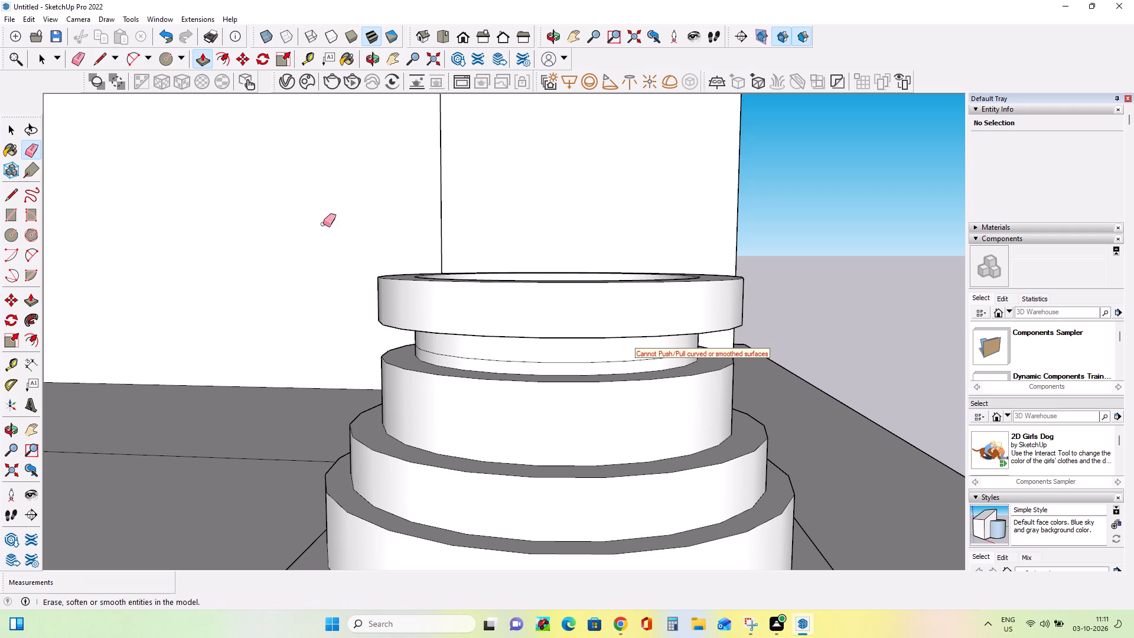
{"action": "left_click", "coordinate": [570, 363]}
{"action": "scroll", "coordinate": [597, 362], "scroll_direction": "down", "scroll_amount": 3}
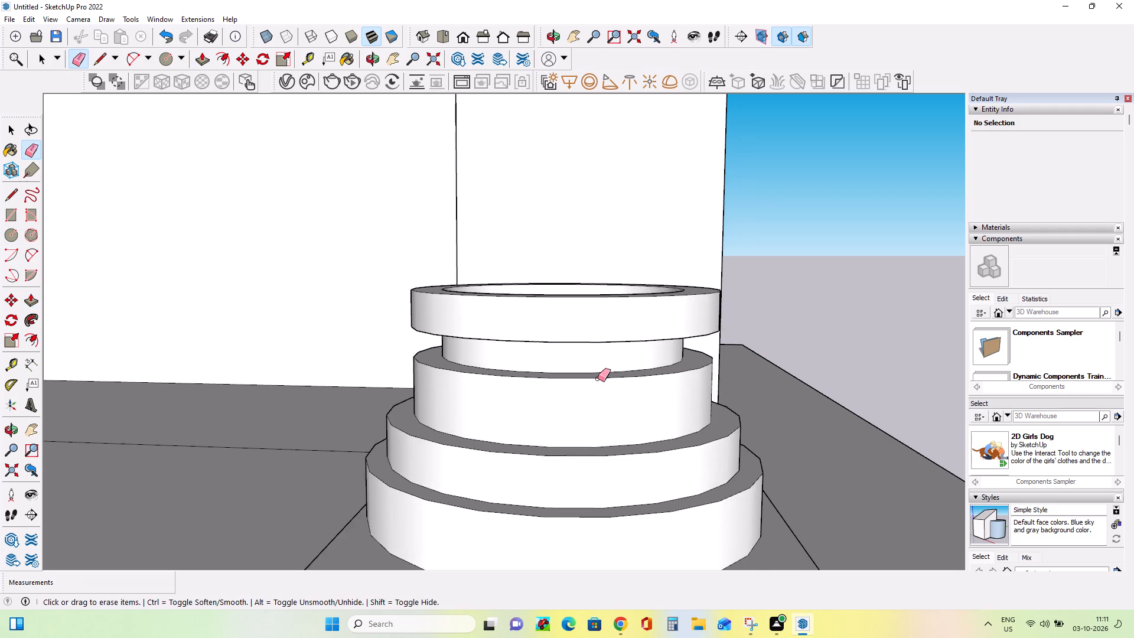
Examine the reference column's base and lower shaft and compare them with the modelled column base.
{"action": "middle_click_drag", "start_coordinate": [598, 412], "coordinate": [601, 567]}
{"action": "scroll", "coordinate": [595, 491], "scroll_direction": "down", "scroll_amount": 7}
{"action": "middle_click_drag", "start_coordinate": [595, 486], "coordinate": [598, 435]}
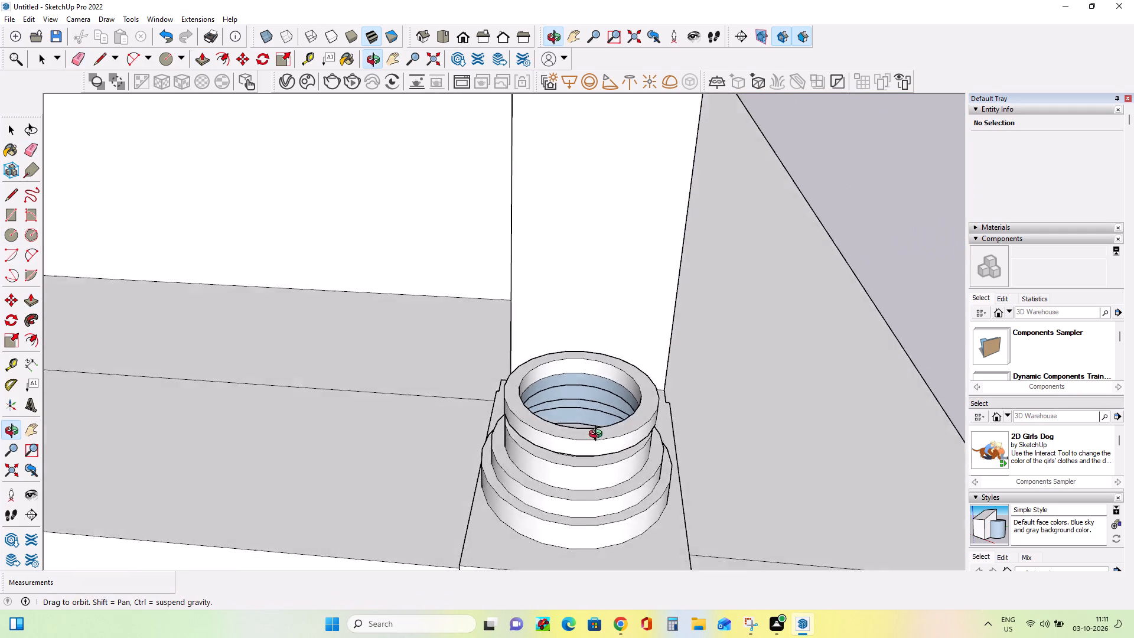
{"action": "middle_click_drag", "start_coordinate": [598, 435], "coordinate": [603, 414]}
{"action": "scroll", "coordinate": [604, 413], "scroll_direction": "down", "scroll_amount": 13}
{"action": "scroll", "coordinate": [471, 473], "scroll_direction": "down", "scroll_amount": 9}
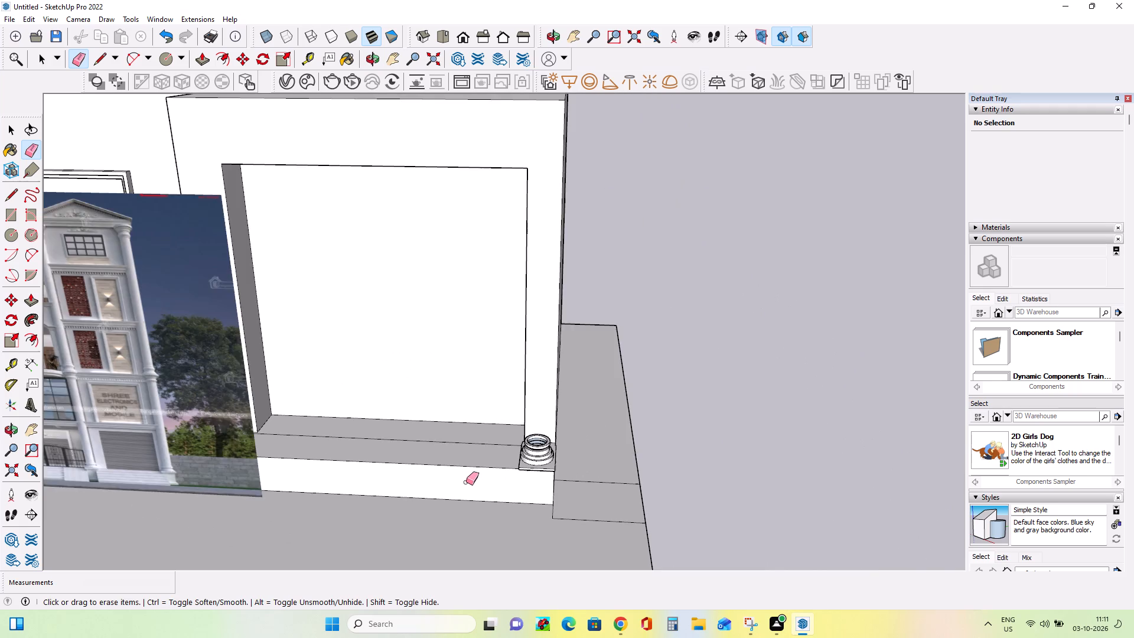
{"action": "middle_click_drag", "start_coordinate": [373, 493], "coordinate": [465, 386]}
{"action": "scroll", "coordinate": [272, 375], "scroll_direction": "up", "scroll_amount": 5}
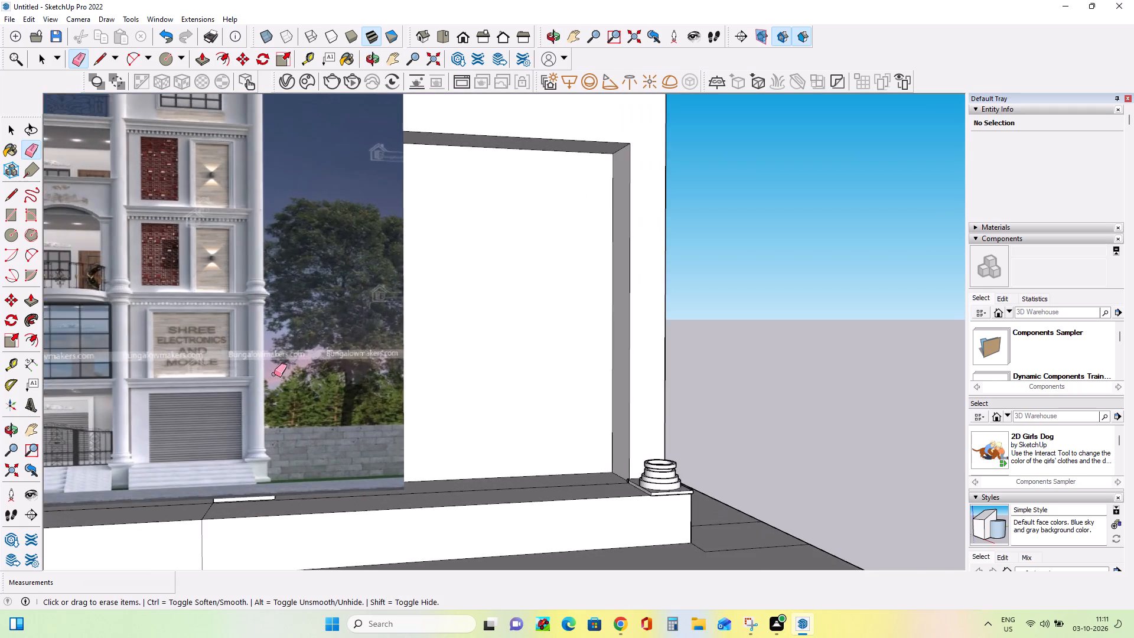
{"action": "scroll", "coordinate": [277, 414], "scroll_direction": "up", "scroll_amount": 10}
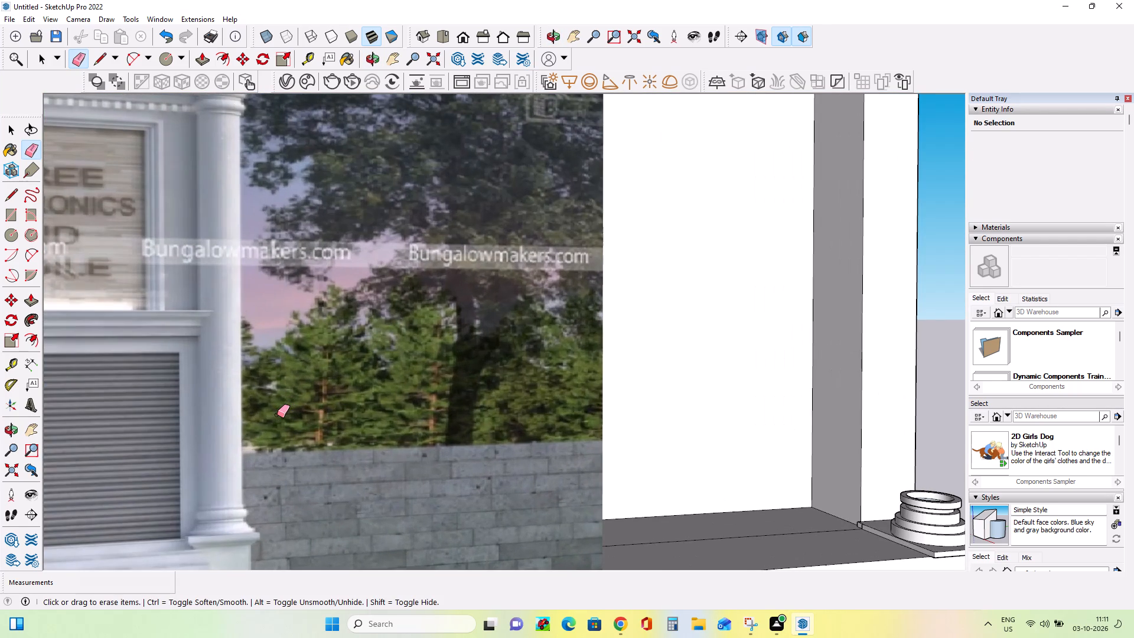
{"action": "scroll", "coordinate": [277, 415], "scroll_direction": "down", "scroll_amount": 15}
{"action": "middle_click_drag", "start_coordinate": [444, 473], "coordinate": [429, 512]}
{"action": "scroll", "coordinate": [400, 506], "scroll_direction": "down", "scroll_amount": 1}
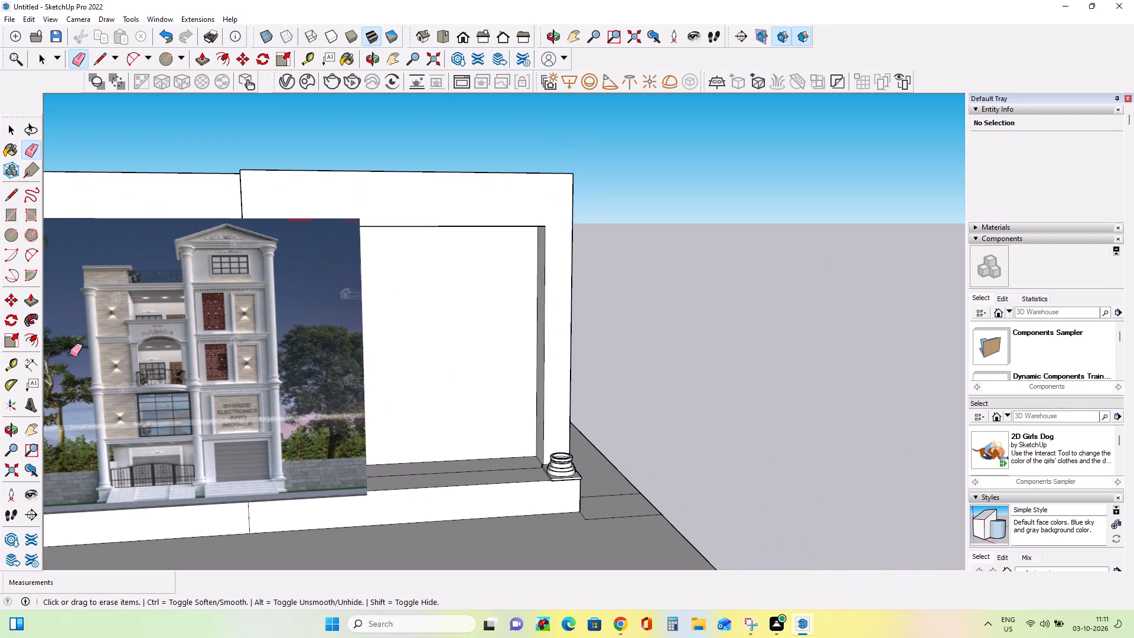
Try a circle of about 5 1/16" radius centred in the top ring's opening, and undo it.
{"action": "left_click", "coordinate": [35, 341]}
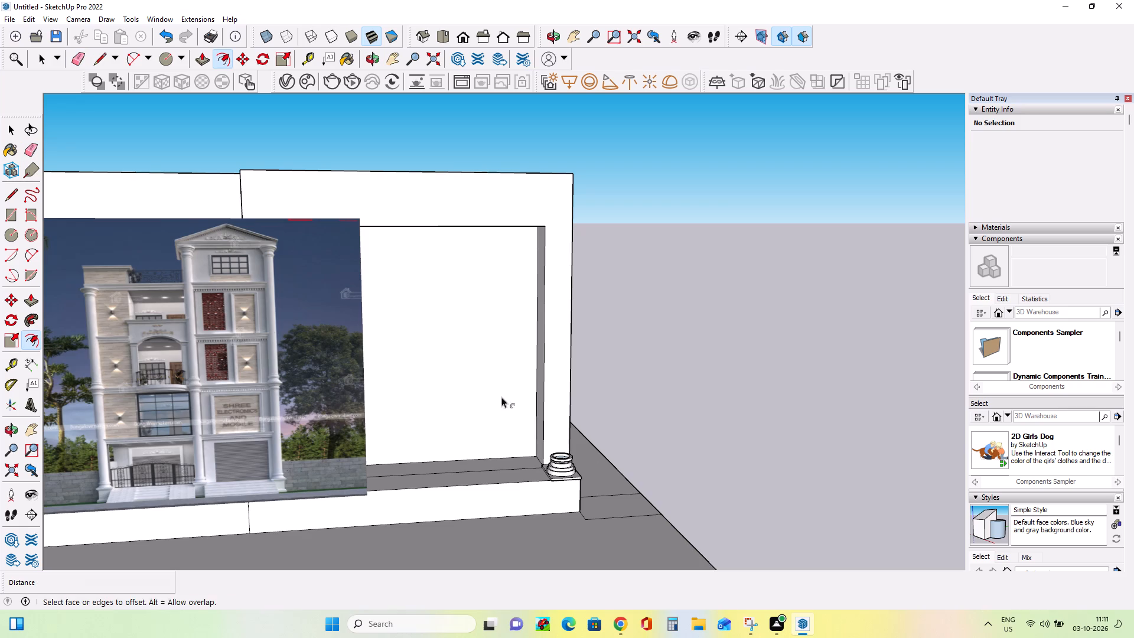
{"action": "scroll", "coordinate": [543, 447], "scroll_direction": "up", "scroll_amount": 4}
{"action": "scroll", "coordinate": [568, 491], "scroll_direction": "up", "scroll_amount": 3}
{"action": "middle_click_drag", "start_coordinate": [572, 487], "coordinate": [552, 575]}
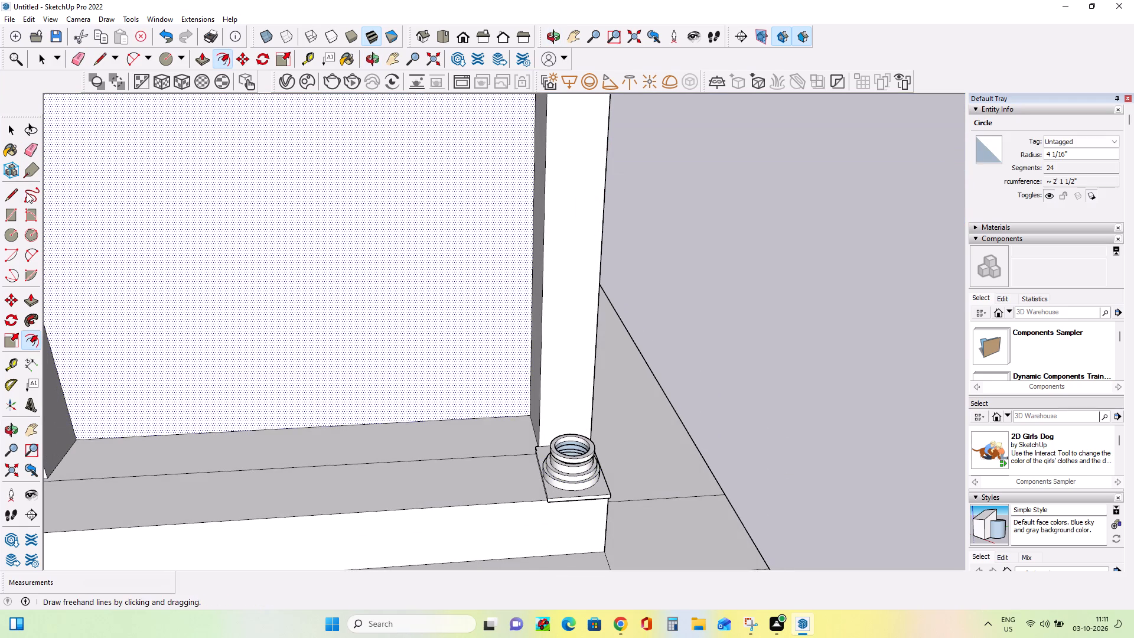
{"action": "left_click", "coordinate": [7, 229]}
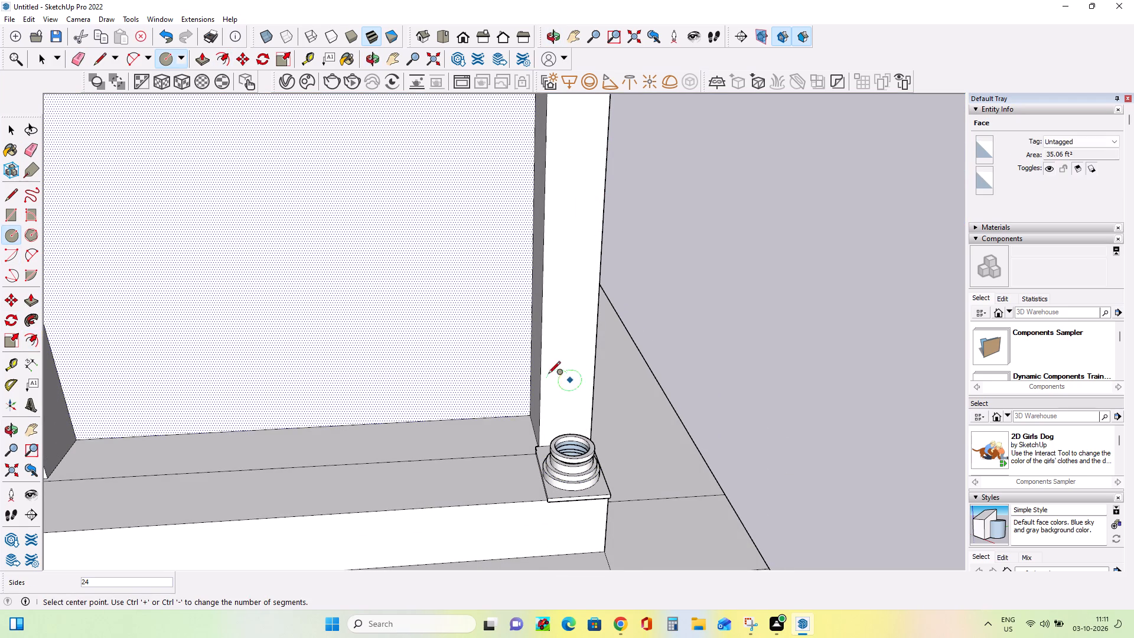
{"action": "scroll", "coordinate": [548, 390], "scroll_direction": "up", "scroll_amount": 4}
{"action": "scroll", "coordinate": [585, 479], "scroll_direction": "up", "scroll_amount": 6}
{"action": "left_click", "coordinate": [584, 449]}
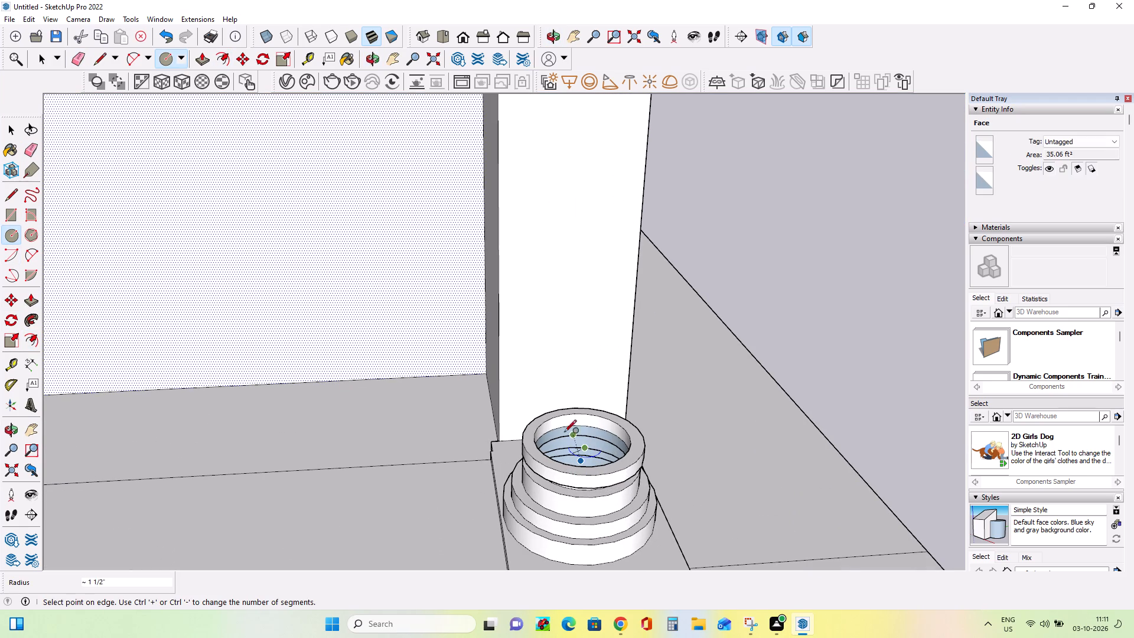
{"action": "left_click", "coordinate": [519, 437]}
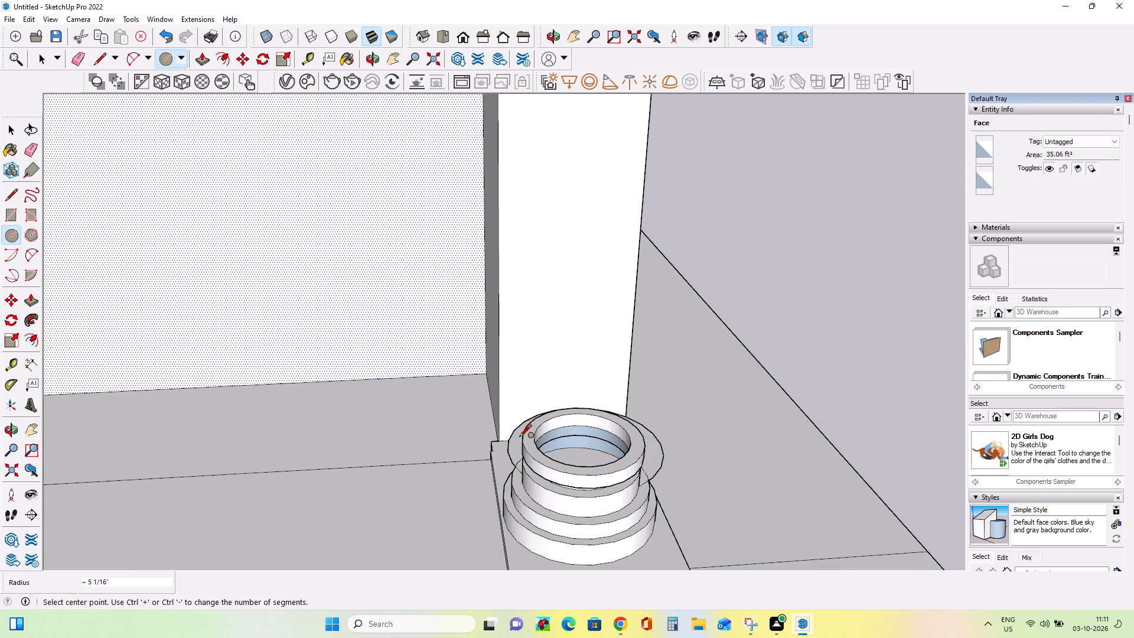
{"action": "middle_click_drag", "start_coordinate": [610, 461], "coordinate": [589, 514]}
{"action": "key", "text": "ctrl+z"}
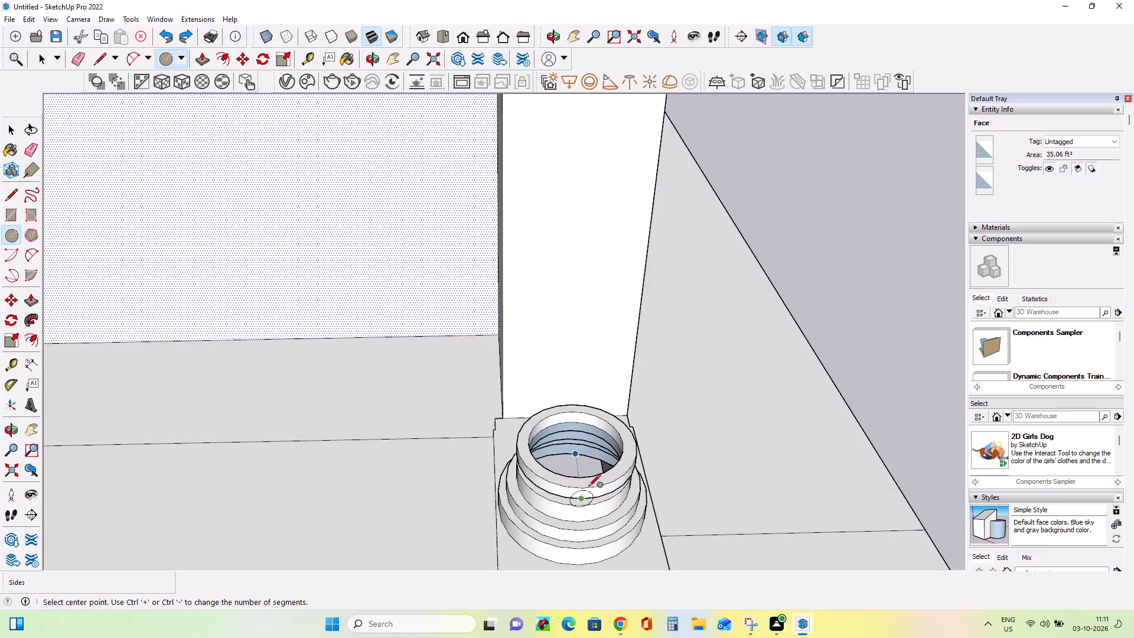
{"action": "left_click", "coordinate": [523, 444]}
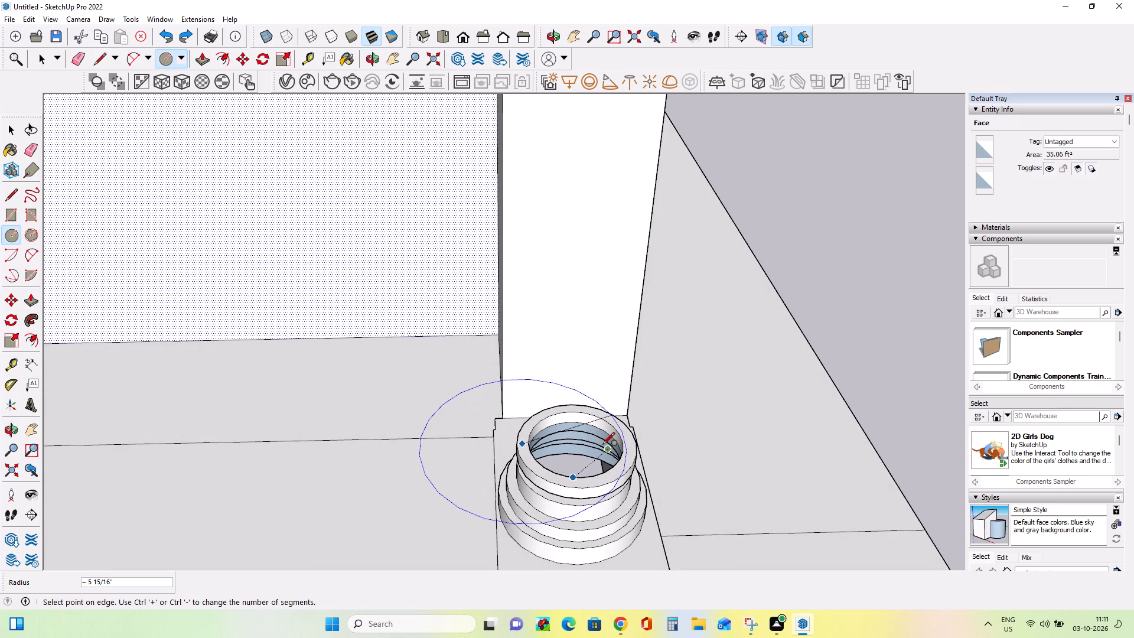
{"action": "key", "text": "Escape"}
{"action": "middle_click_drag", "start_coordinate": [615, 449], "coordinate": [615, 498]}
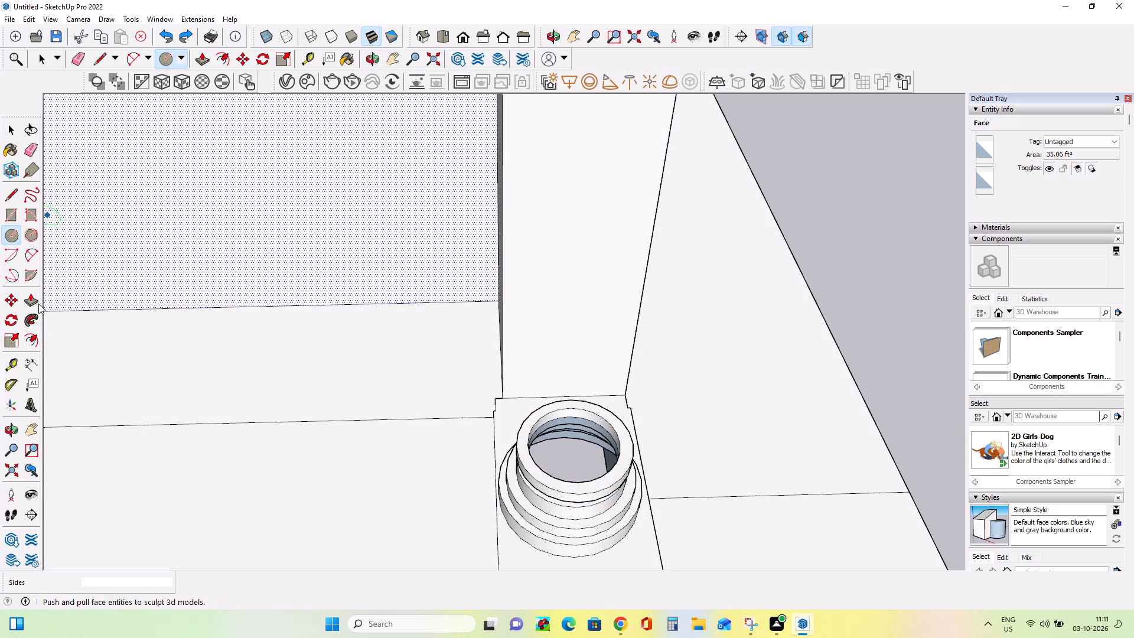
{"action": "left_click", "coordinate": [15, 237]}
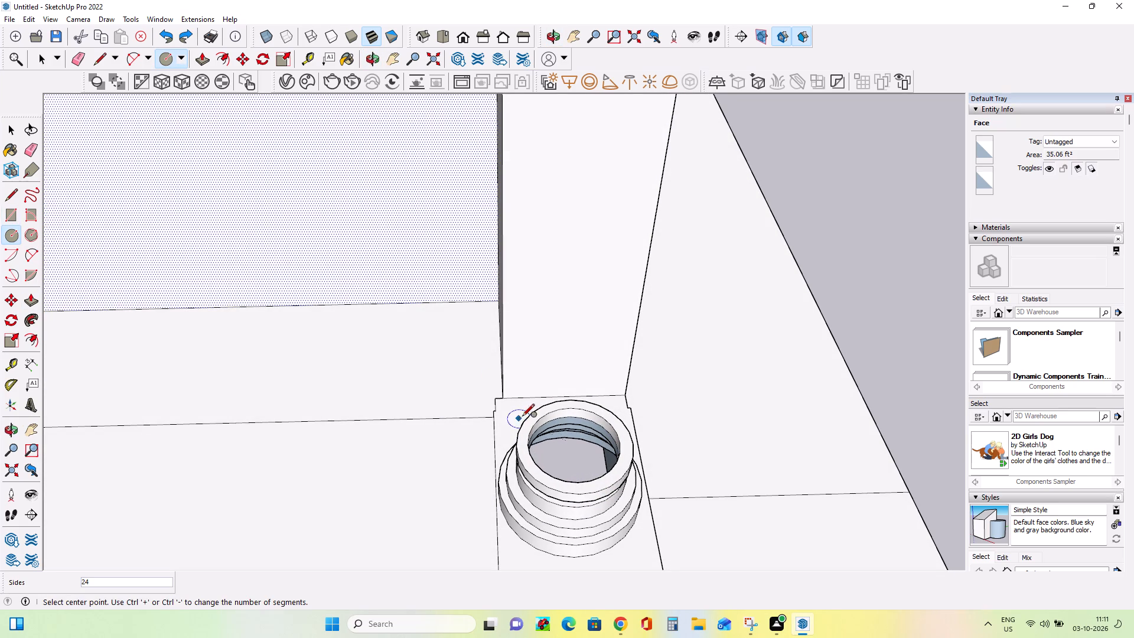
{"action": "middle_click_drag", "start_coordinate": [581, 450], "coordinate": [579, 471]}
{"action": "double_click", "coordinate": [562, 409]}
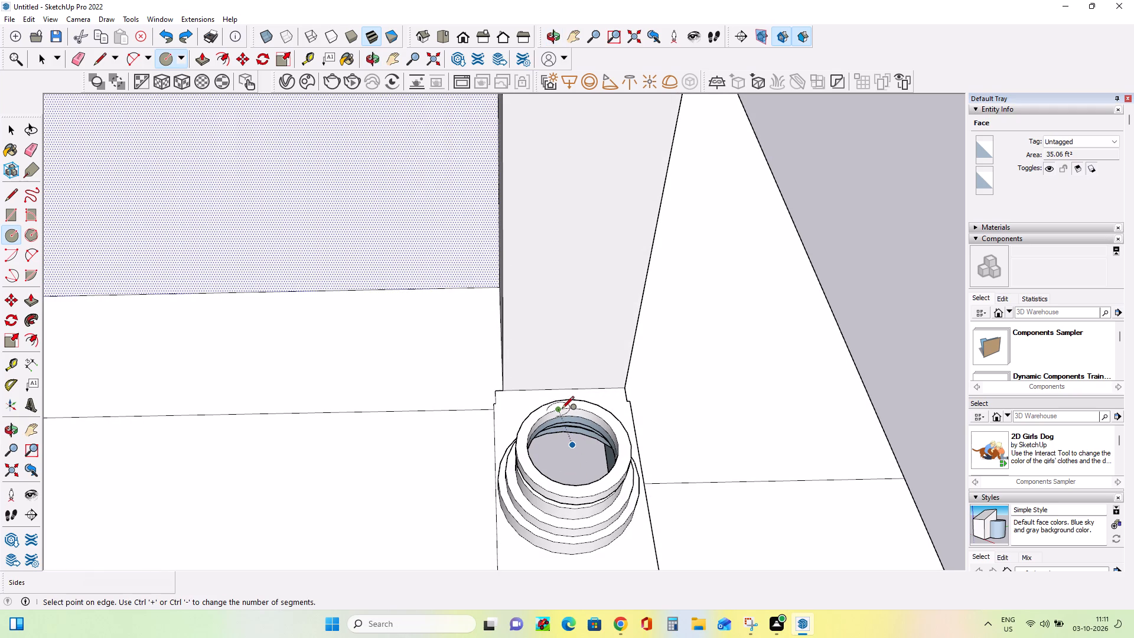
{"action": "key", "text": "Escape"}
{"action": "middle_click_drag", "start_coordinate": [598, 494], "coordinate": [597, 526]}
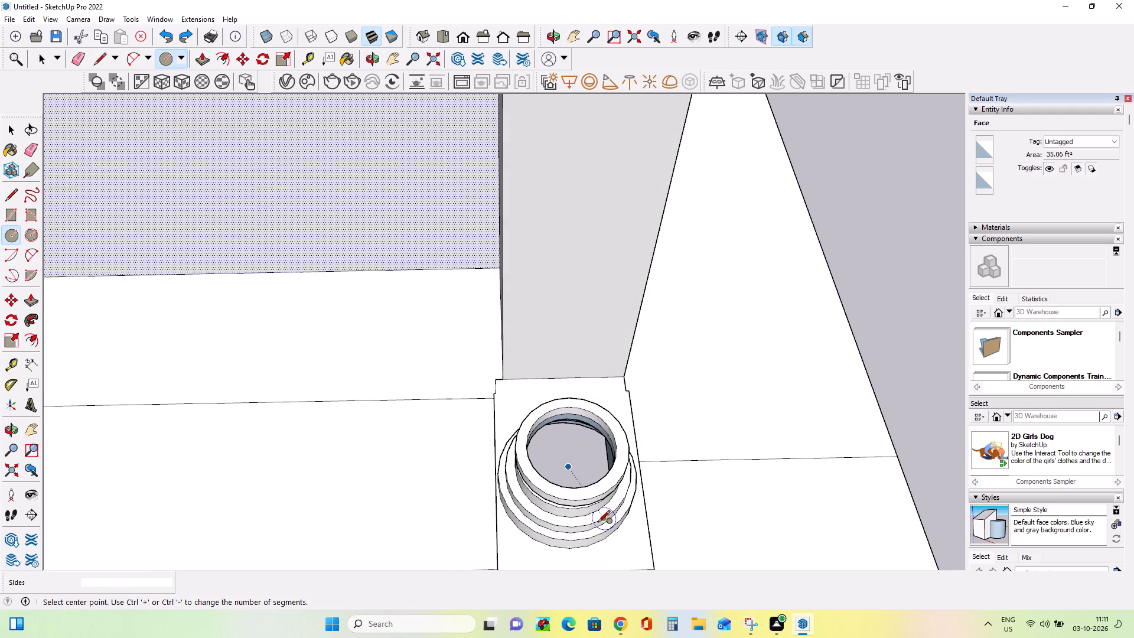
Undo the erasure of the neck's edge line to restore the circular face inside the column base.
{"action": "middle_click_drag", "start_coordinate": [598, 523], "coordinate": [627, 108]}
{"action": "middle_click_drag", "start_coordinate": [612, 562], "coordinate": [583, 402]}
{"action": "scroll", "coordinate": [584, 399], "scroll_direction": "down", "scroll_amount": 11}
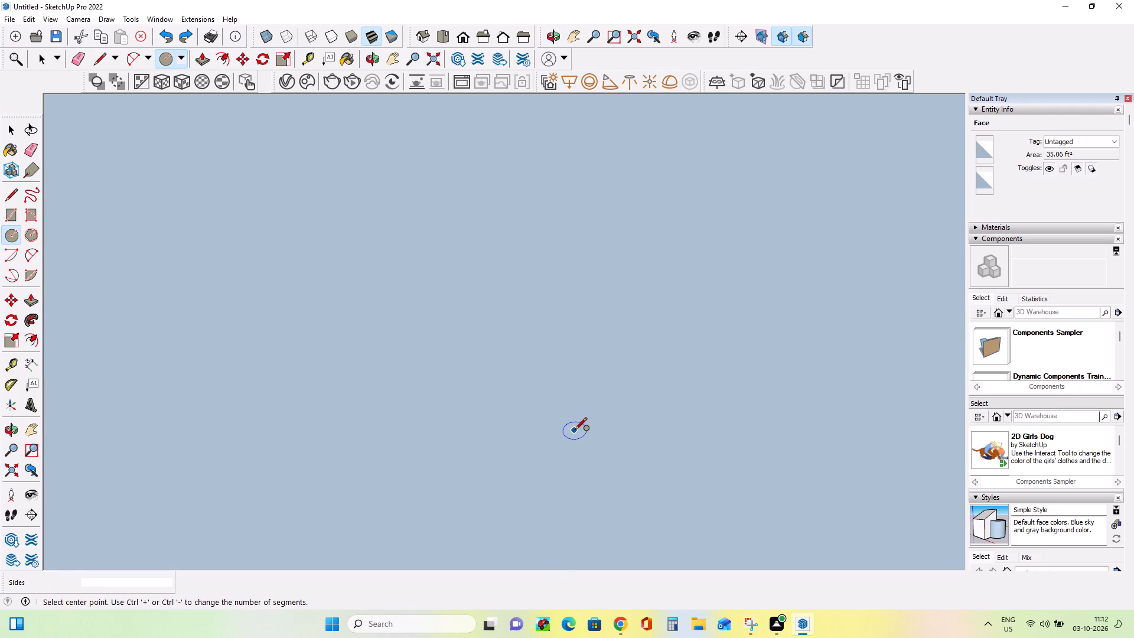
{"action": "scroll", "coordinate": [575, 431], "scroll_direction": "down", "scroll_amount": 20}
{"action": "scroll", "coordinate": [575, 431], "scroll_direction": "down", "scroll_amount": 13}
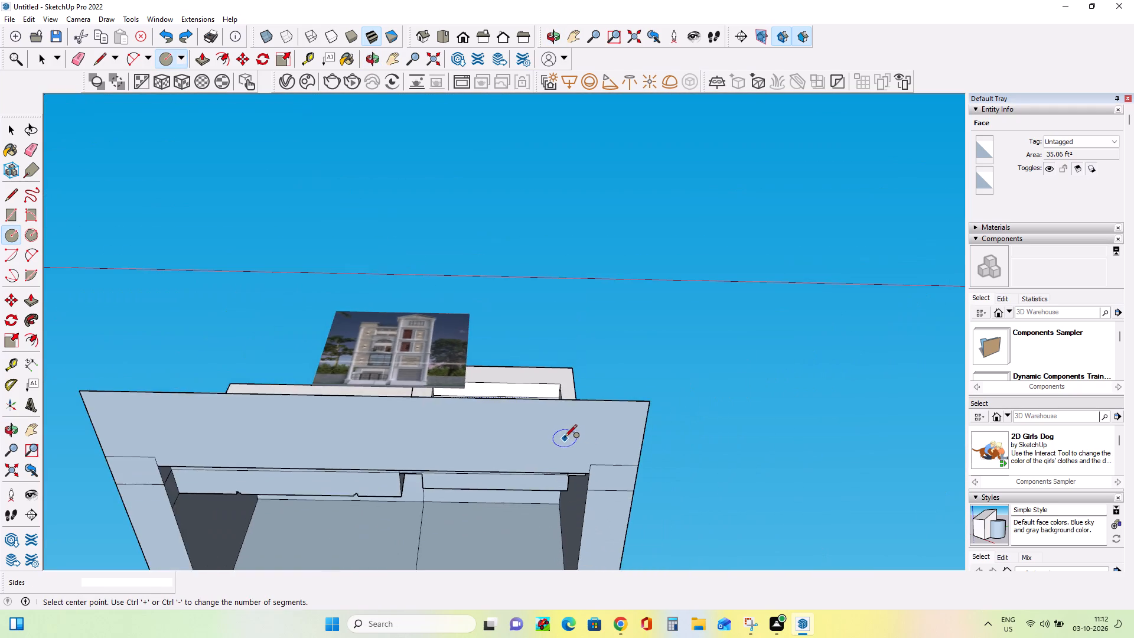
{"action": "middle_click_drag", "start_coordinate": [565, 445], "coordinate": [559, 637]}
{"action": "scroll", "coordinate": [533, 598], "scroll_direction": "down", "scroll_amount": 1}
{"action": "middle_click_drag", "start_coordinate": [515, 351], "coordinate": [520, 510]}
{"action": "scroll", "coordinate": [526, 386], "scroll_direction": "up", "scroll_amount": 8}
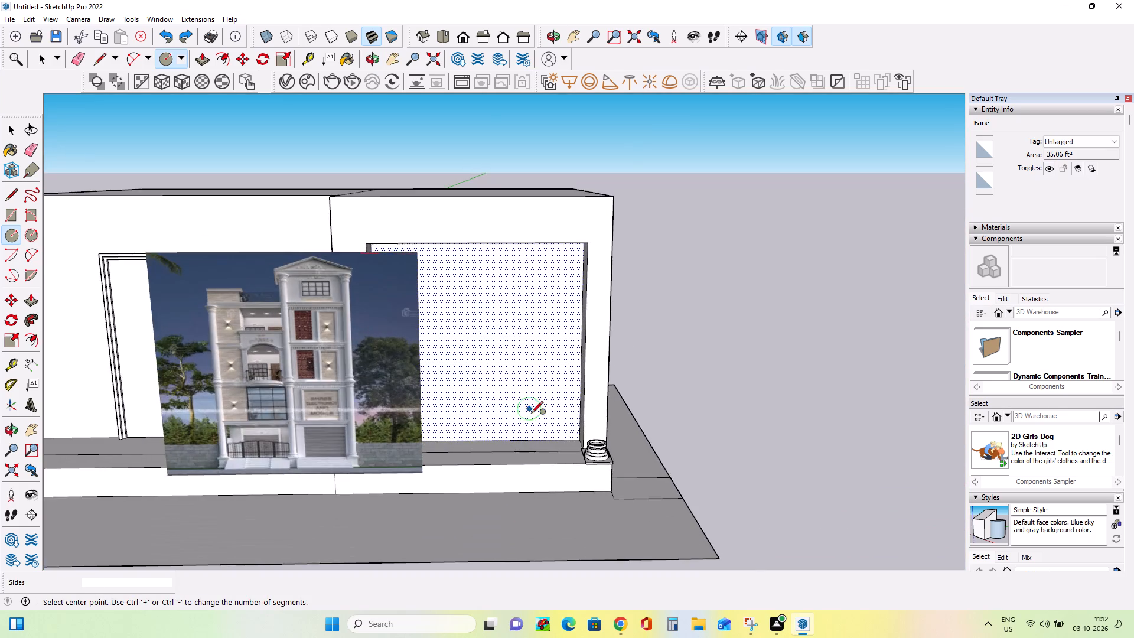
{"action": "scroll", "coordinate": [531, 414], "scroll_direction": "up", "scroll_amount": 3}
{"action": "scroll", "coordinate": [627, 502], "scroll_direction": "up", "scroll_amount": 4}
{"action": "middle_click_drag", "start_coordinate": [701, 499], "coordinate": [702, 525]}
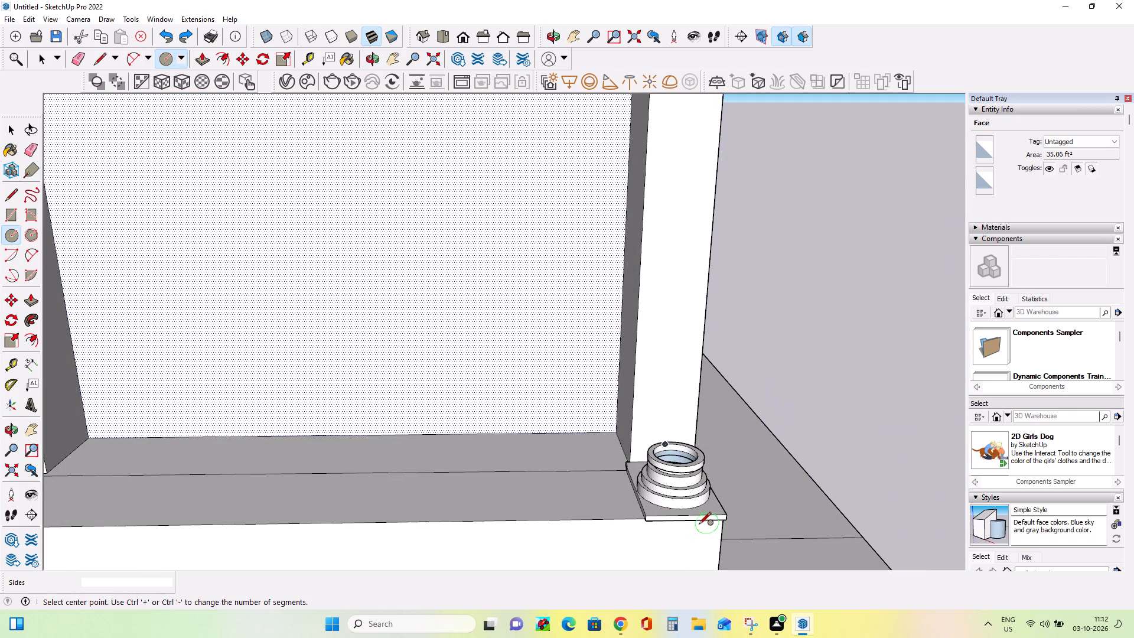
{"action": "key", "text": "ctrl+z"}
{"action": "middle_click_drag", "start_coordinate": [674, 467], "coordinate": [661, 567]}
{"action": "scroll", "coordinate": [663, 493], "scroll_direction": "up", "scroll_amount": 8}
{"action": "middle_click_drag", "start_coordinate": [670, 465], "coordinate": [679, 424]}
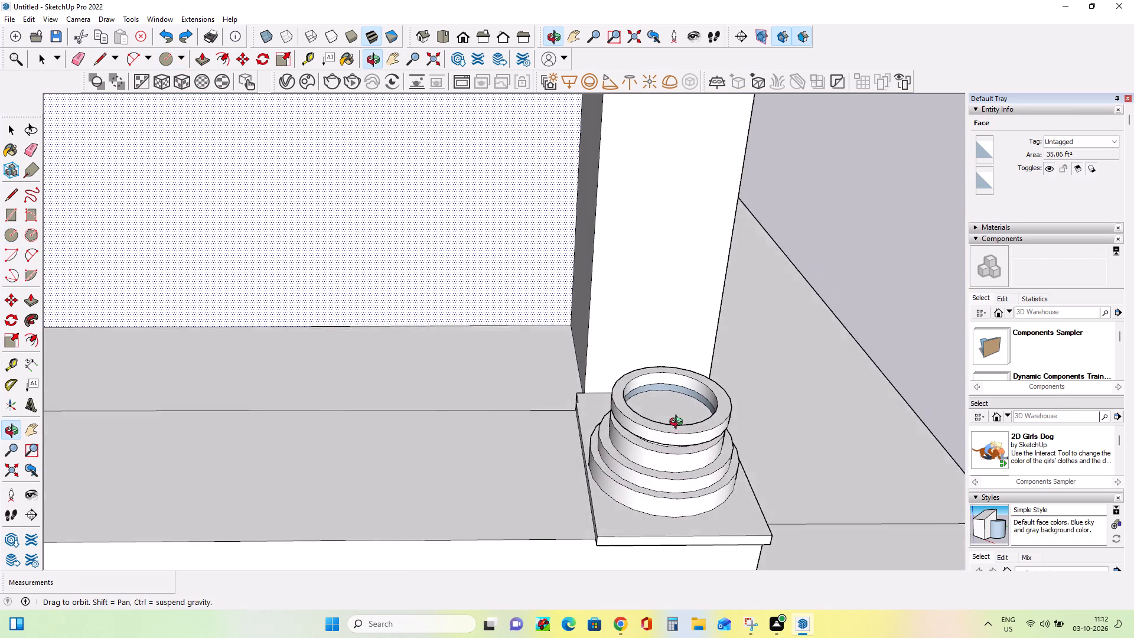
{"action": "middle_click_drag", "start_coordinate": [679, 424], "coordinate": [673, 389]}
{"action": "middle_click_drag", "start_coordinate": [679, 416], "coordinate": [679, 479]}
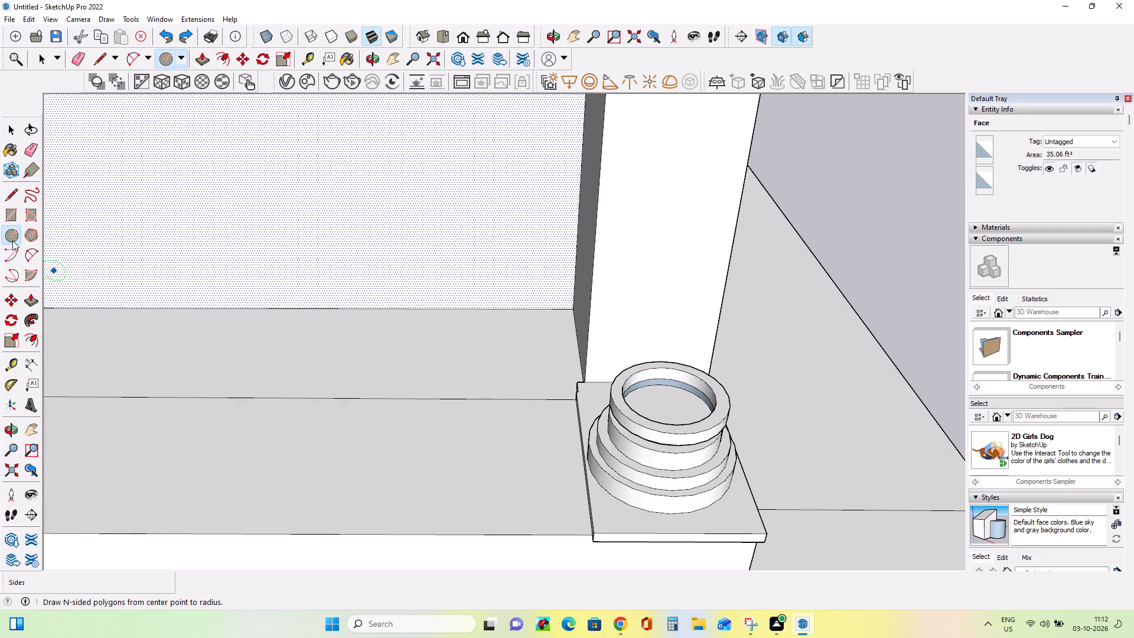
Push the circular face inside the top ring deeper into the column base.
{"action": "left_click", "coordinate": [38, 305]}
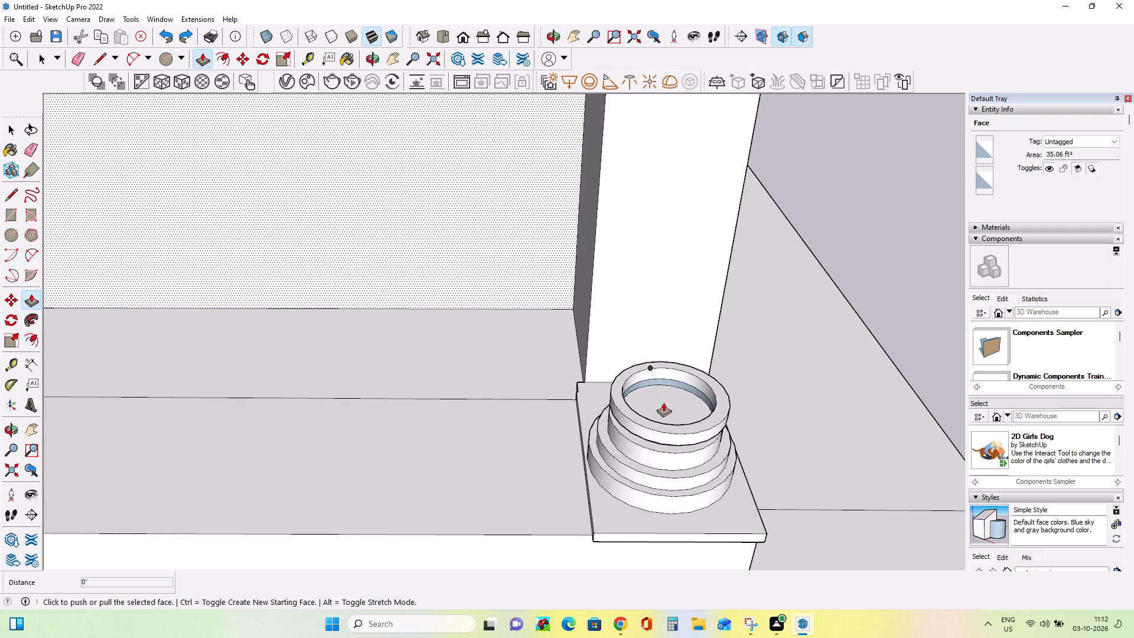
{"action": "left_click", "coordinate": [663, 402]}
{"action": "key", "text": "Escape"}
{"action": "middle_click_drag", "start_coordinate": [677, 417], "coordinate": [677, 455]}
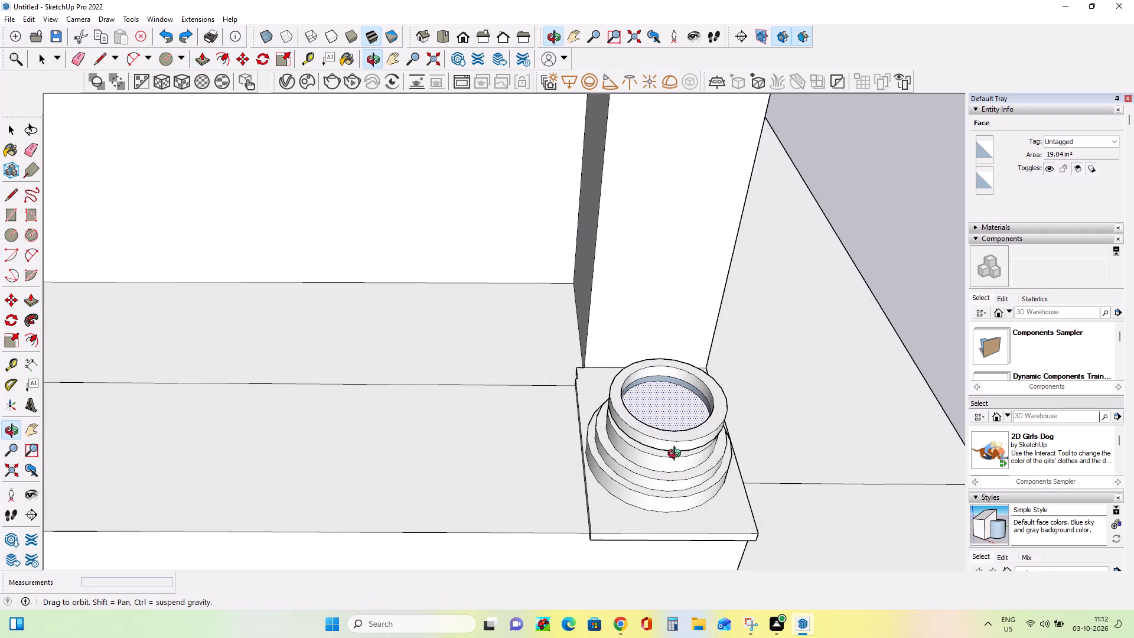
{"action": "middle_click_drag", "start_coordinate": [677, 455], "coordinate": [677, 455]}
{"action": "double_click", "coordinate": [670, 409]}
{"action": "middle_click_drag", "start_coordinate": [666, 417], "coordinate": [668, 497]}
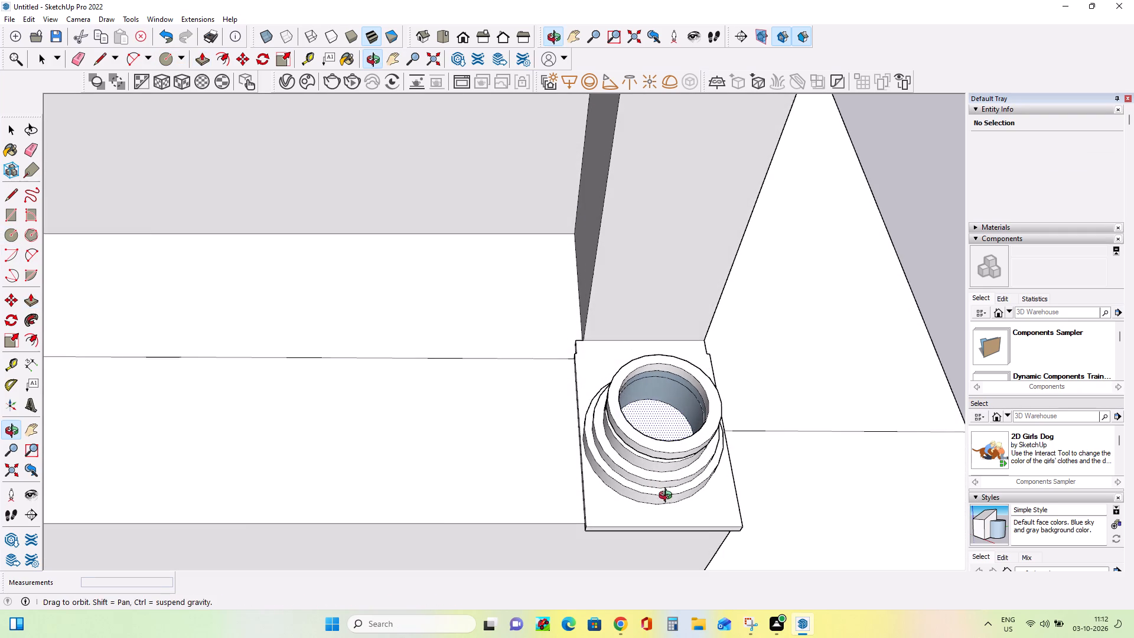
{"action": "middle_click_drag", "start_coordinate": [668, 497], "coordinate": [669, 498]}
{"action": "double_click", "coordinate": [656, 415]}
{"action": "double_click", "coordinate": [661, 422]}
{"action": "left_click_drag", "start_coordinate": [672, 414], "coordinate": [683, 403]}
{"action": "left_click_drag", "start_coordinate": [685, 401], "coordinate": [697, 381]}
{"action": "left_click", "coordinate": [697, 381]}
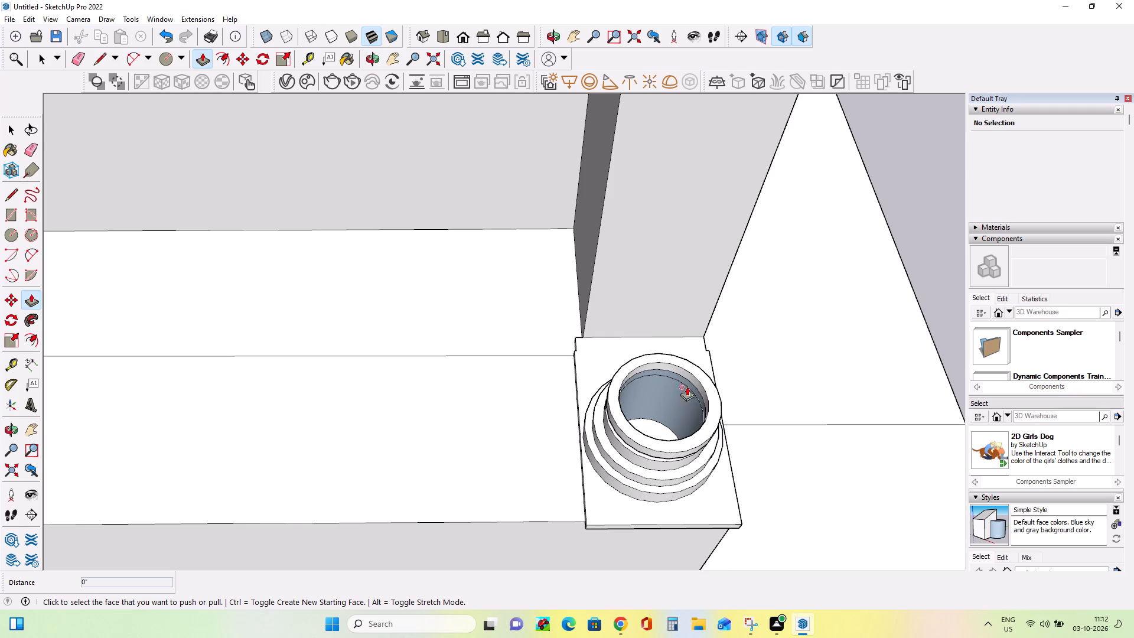
Raise the recessed circular face by about 6 13/16" so it sits flush with the top ring.
{"action": "left_click", "coordinate": [644, 422]}
{"action": "left_click", "coordinate": [692, 372]}
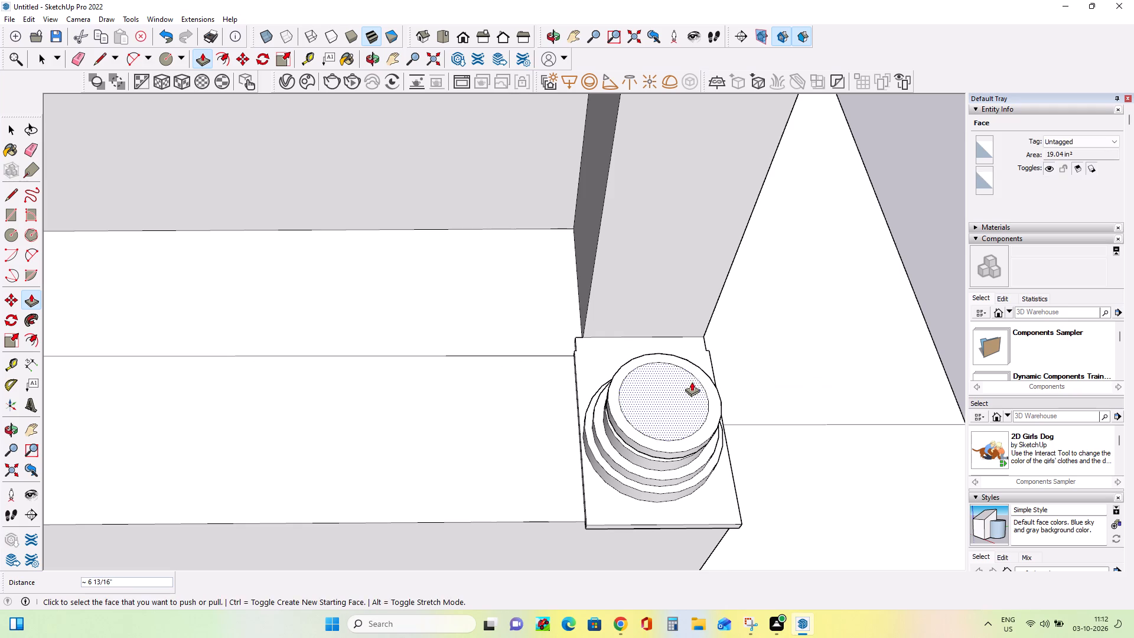
Examine the column base's filled top and the neck beneath the overhanging ring from the side and above.
{"action": "middle_click_drag", "start_coordinate": [678, 445], "coordinate": [710, 230]}
{"action": "middle_click", "coordinate": [712, 226]}
{"action": "middle_click_drag", "start_coordinate": [667, 409], "coordinate": [581, 341]}
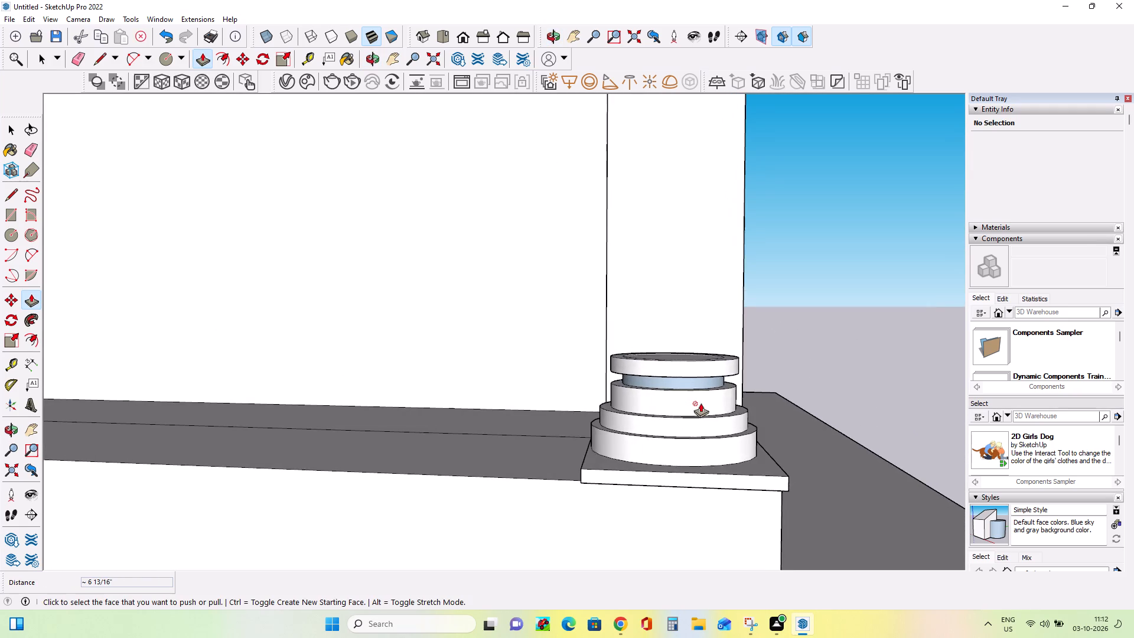
{"action": "scroll", "coordinate": [701, 398], "scroll_direction": "up", "scroll_amount": 7}
{"action": "middle_click_drag", "start_coordinate": [658, 383], "coordinate": [668, 541]}
{"action": "scroll", "coordinate": [640, 494], "scroll_direction": "up", "scroll_amount": 1}
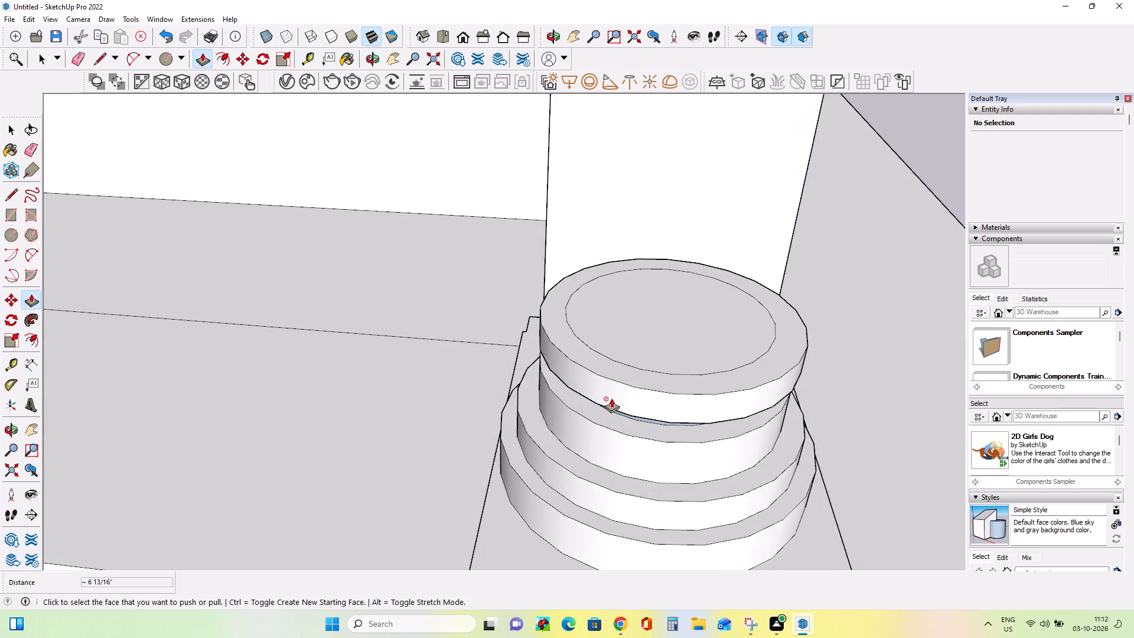
Compare the modelled column base with the lower column, its moulded base and plinth in the reference elevation image.
{"action": "middle_click_drag", "start_coordinate": [616, 405], "coordinate": [671, 513]}
{"action": "scroll", "coordinate": [671, 513], "scroll_direction": "down", "scroll_amount": 12}
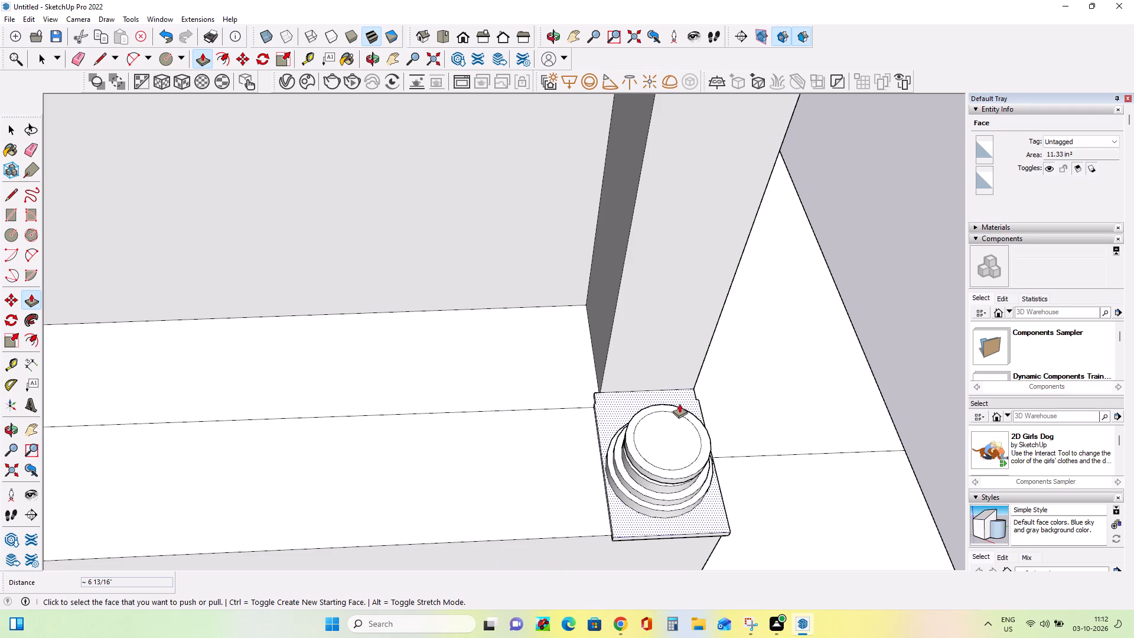
{"action": "scroll", "coordinate": [656, 454], "scroll_direction": "down", "scroll_amount": 11}
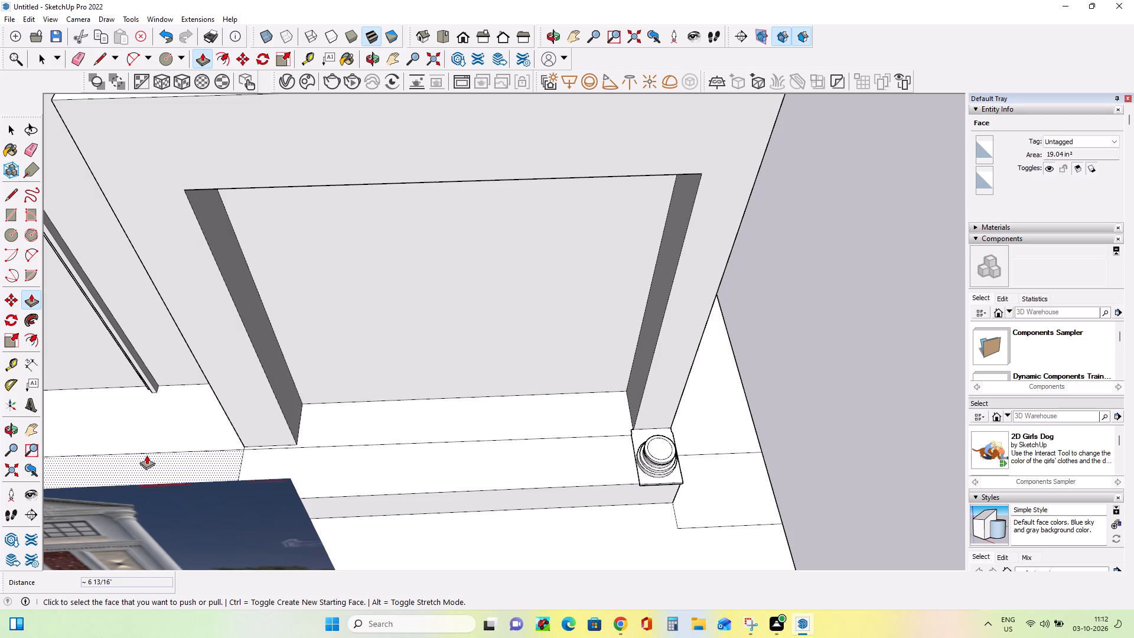
{"action": "middle_click_drag", "start_coordinate": [181, 494], "coordinate": [261, 289]}
{"action": "middle_click_drag", "start_coordinate": [313, 494], "coordinate": [292, 458]}
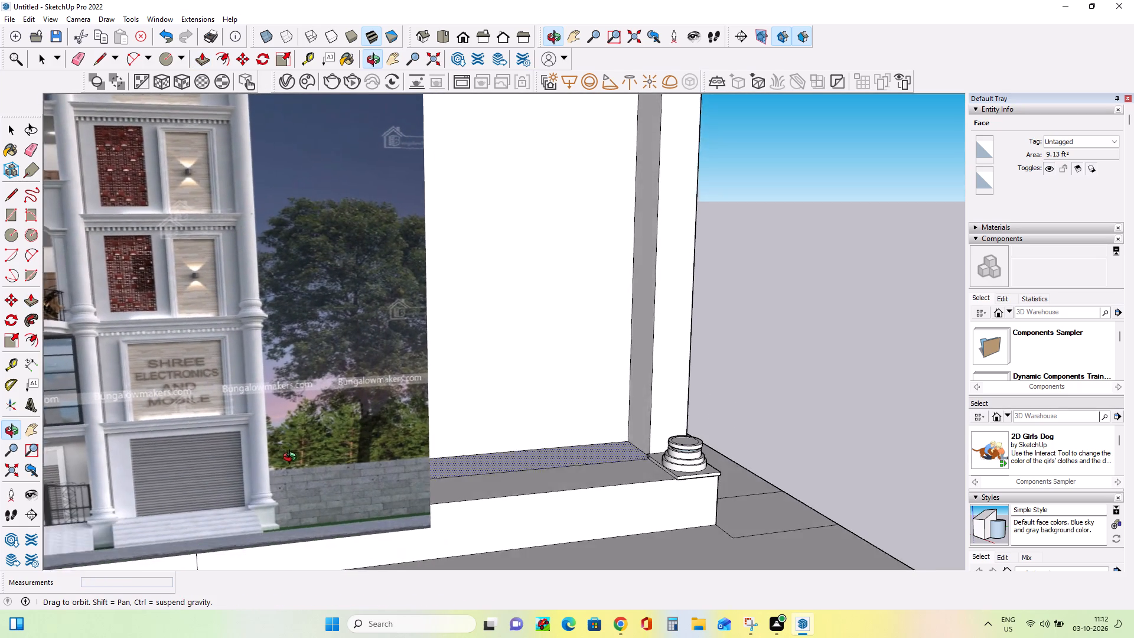
{"action": "middle_click_drag", "start_coordinate": [292, 458], "coordinate": [289, 443]}
{"action": "middle_click_drag", "start_coordinate": [289, 443], "coordinate": [286, 461]}
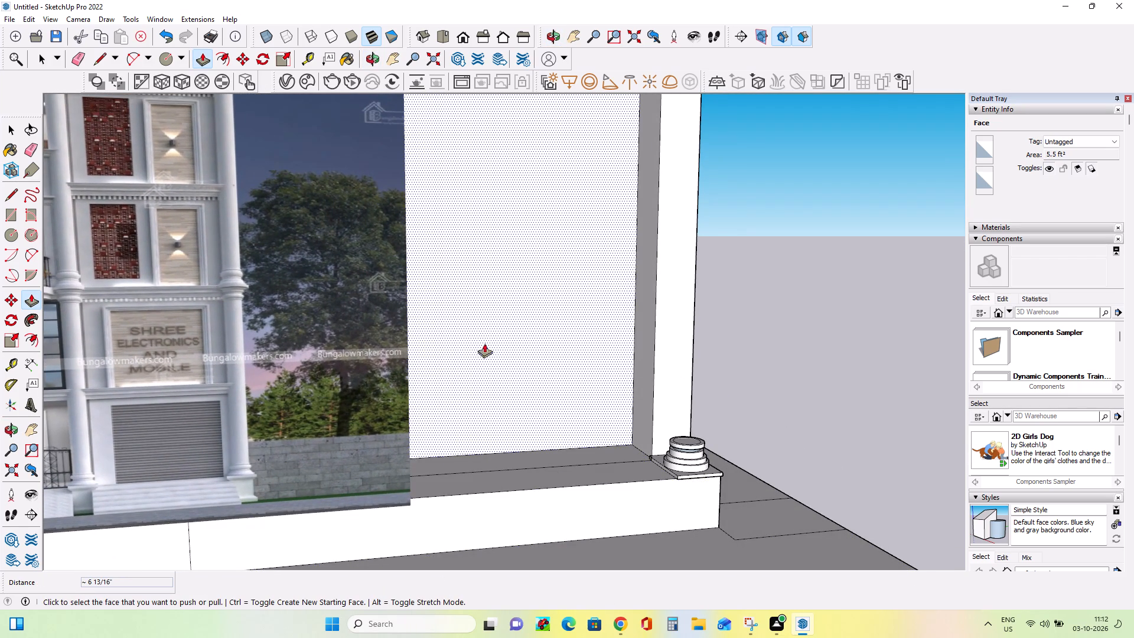
{"action": "scroll", "coordinate": [262, 484], "scroll_direction": "up", "scroll_amount": 6}
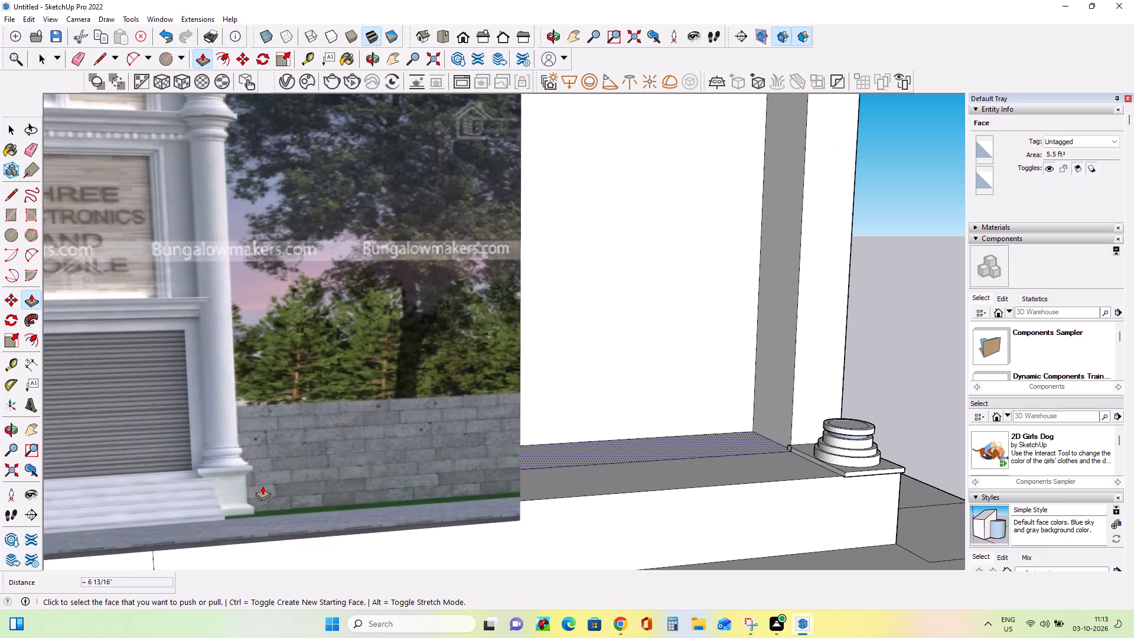
{"action": "scroll", "coordinate": [262, 486], "scroll_direction": "down", "scroll_amount": 3}
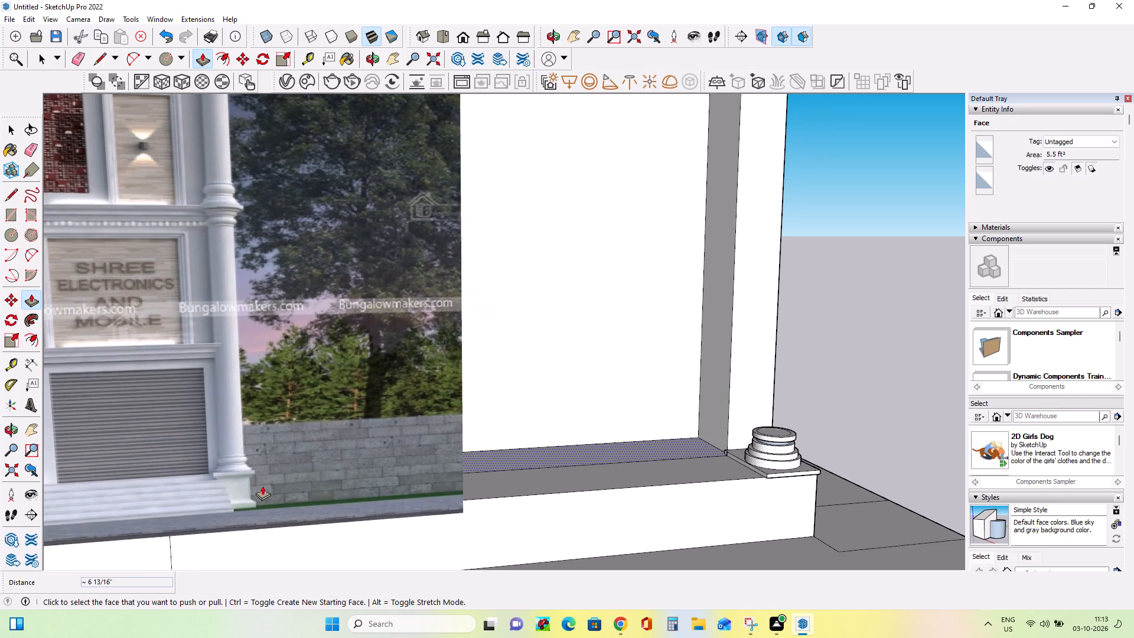
{"action": "scroll", "coordinate": [262, 486], "scroll_direction": "down", "scroll_amount": 3}
{"action": "scroll", "coordinate": [257, 490], "scroll_direction": "up", "scroll_amount": 6}
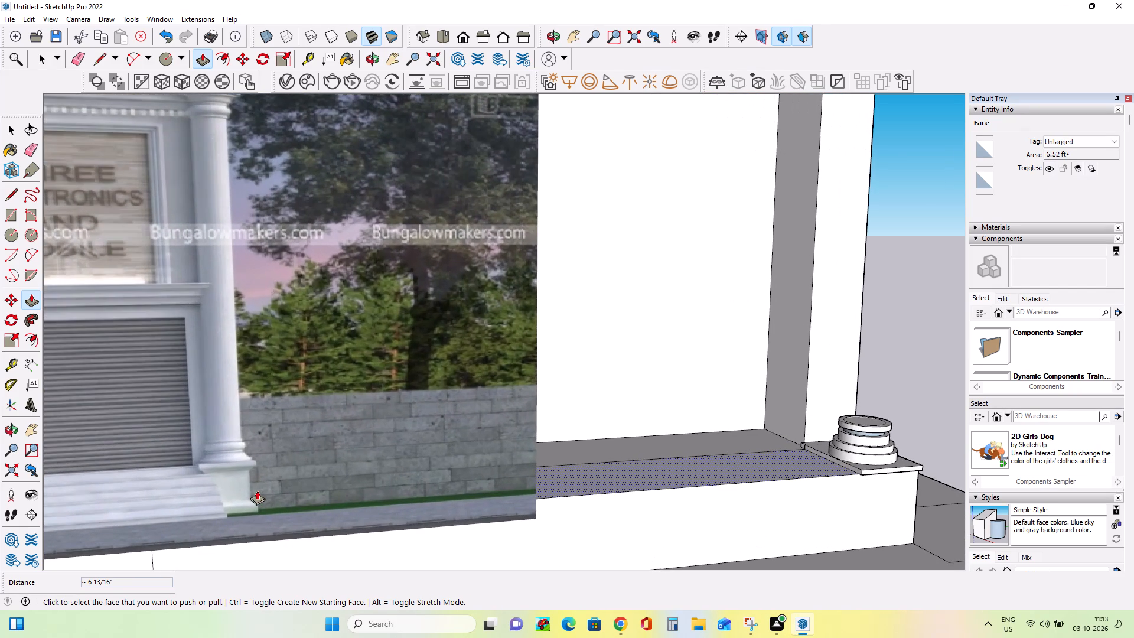
{"action": "scroll", "coordinate": [252, 500], "scroll_direction": "up", "scroll_amount": 7}
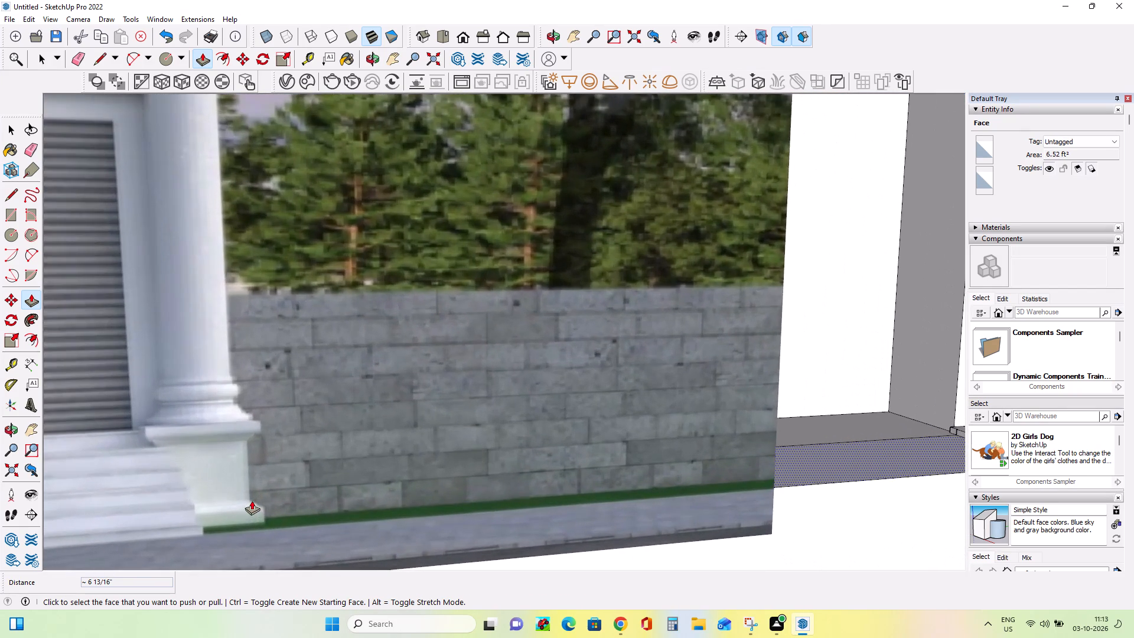
{"action": "scroll", "coordinate": [252, 500], "scroll_direction": "down", "scroll_amount": 9}
{"action": "scroll", "coordinate": [252, 500], "scroll_direction": "up", "scroll_amount": 1}
{"action": "scroll", "coordinate": [252, 500], "scroll_direction": "down", "scroll_amount": 9}
{"action": "middle_click_drag", "start_coordinate": [477, 468], "coordinate": [461, 479]}
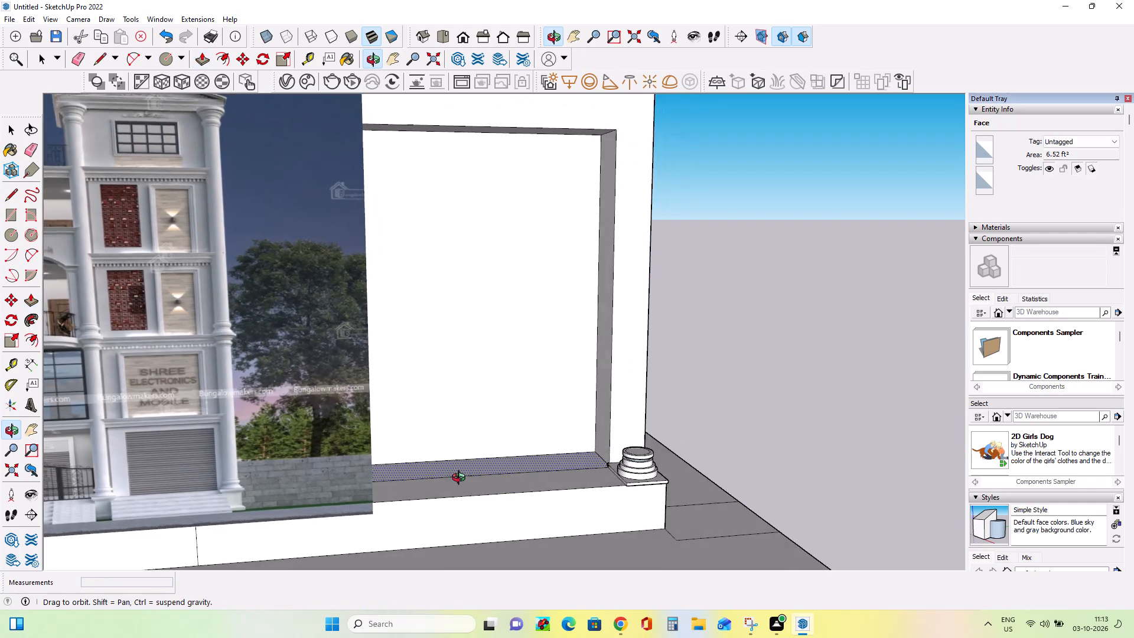
{"action": "middle_click_drag", "start_coordinate": [461, 479], "coordinate": [448, 495]}
Offset the inner circle on the column base's top outward by about 7/16", undoing the extra repeated offset beyond the edge.
{"action": "scroll", "coordinate": [649, 446], "scroll_direction": "up", "scroll_amount": 10}
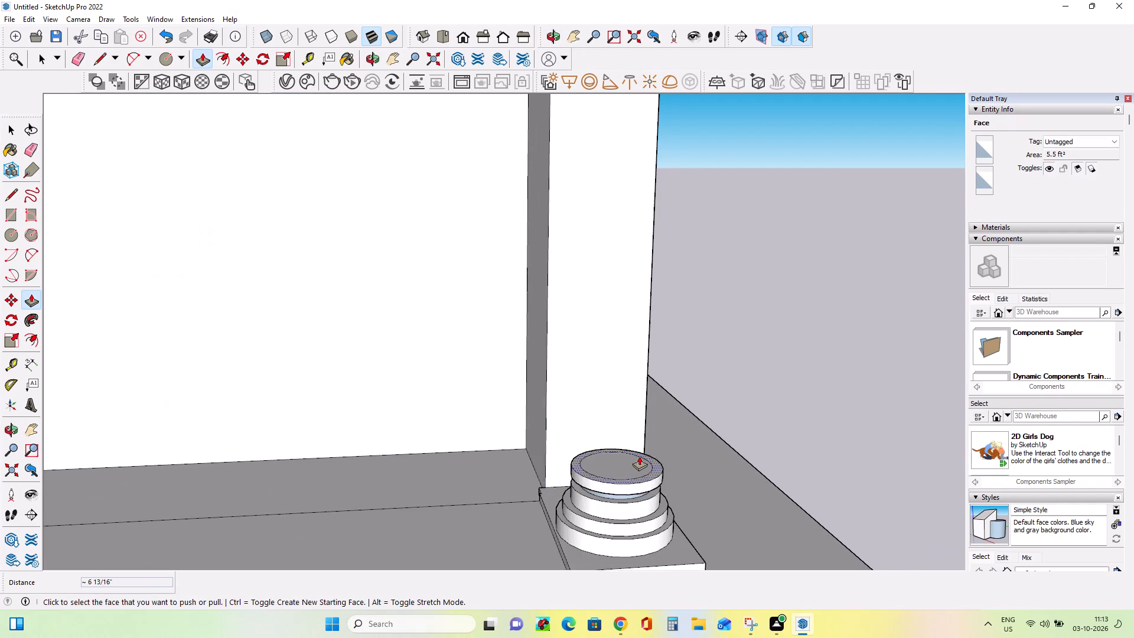
{"action": "scroll", "coordinate": [639, 456], "scroll_direction": "up", "scroll_amount": 7}
{"action": "middle_click_drag", "start_coordinate": [641, 470], "coordinate": [644, 498]}
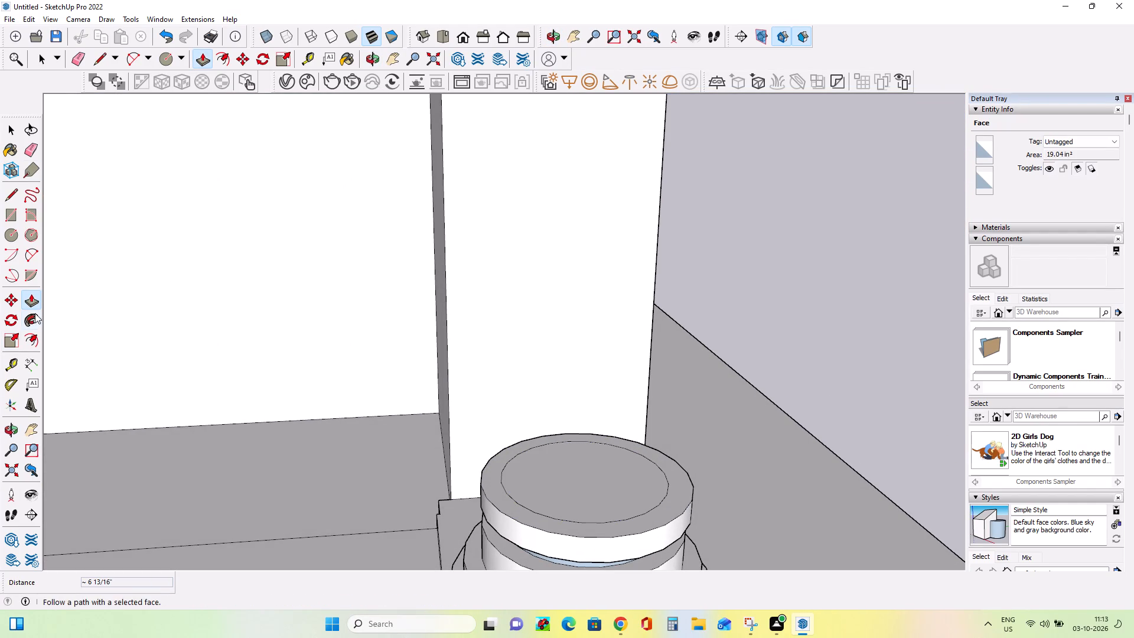
{"action": "left_click", "coordinate": [40, 338]}
{"action": "left_click", "coordinate": [591, 482]}
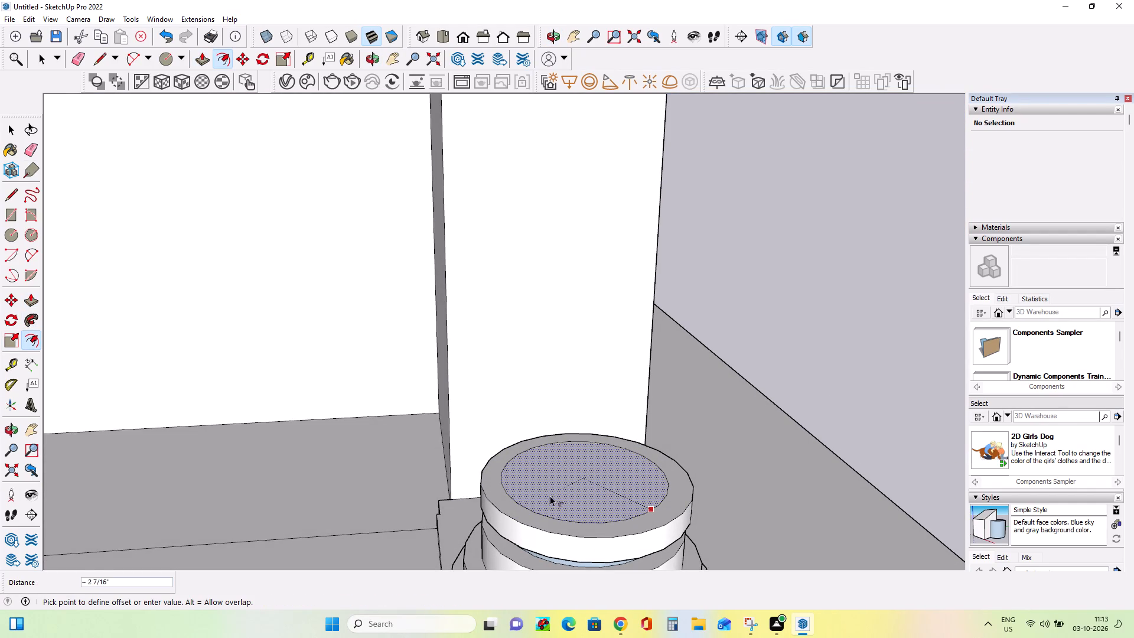
{"action": "double_click", "coordinate": [659, 520]}
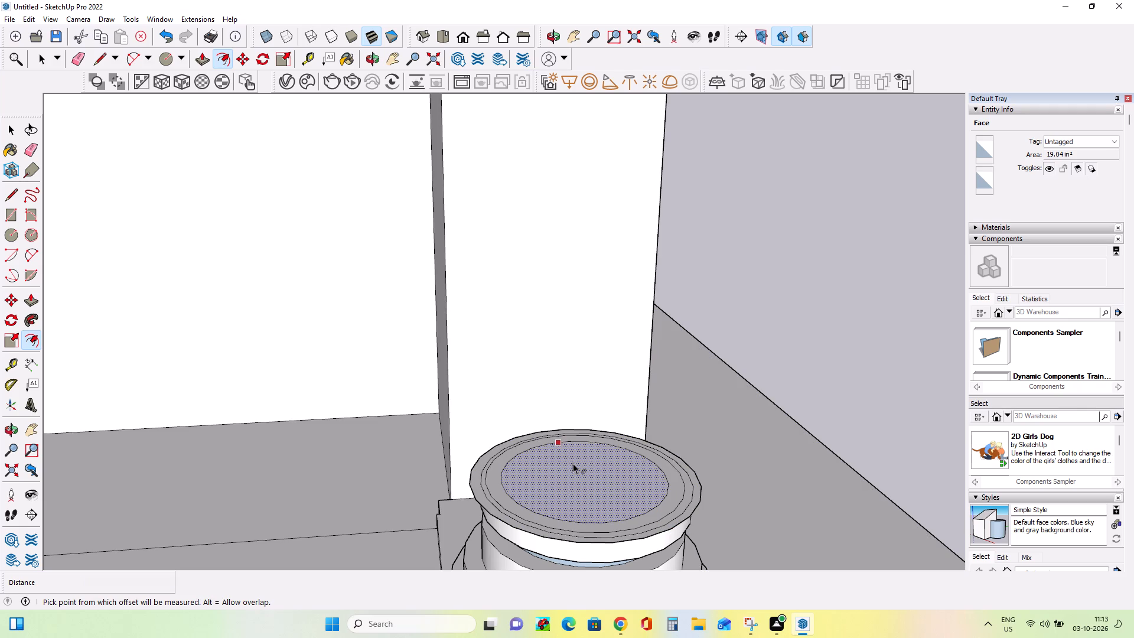
{"action": "key", "text": "ctrl+z"}
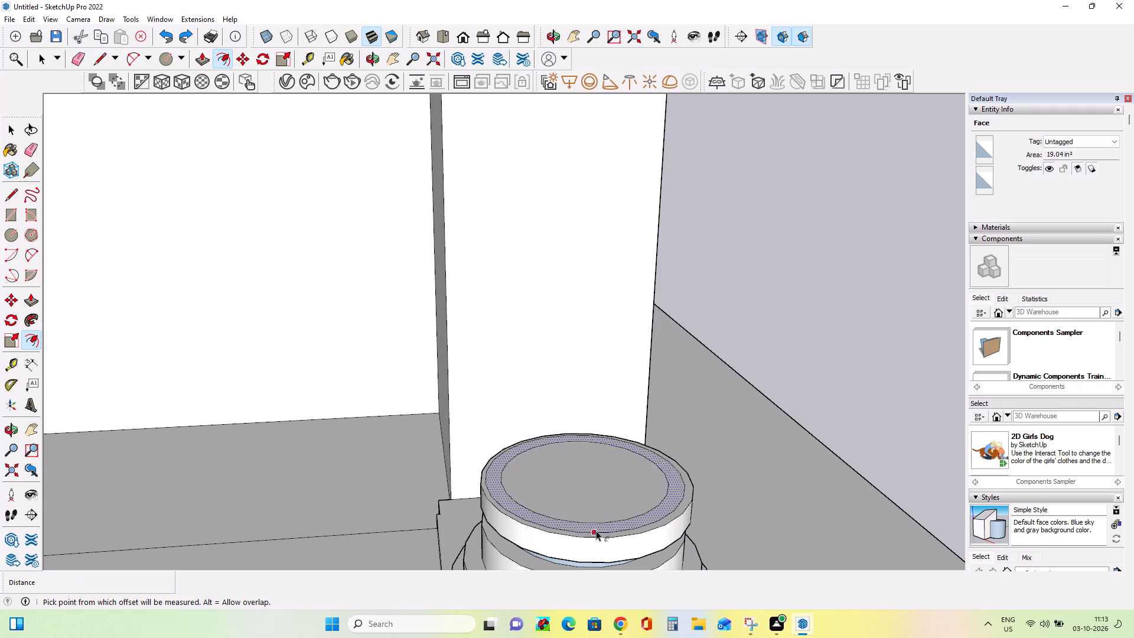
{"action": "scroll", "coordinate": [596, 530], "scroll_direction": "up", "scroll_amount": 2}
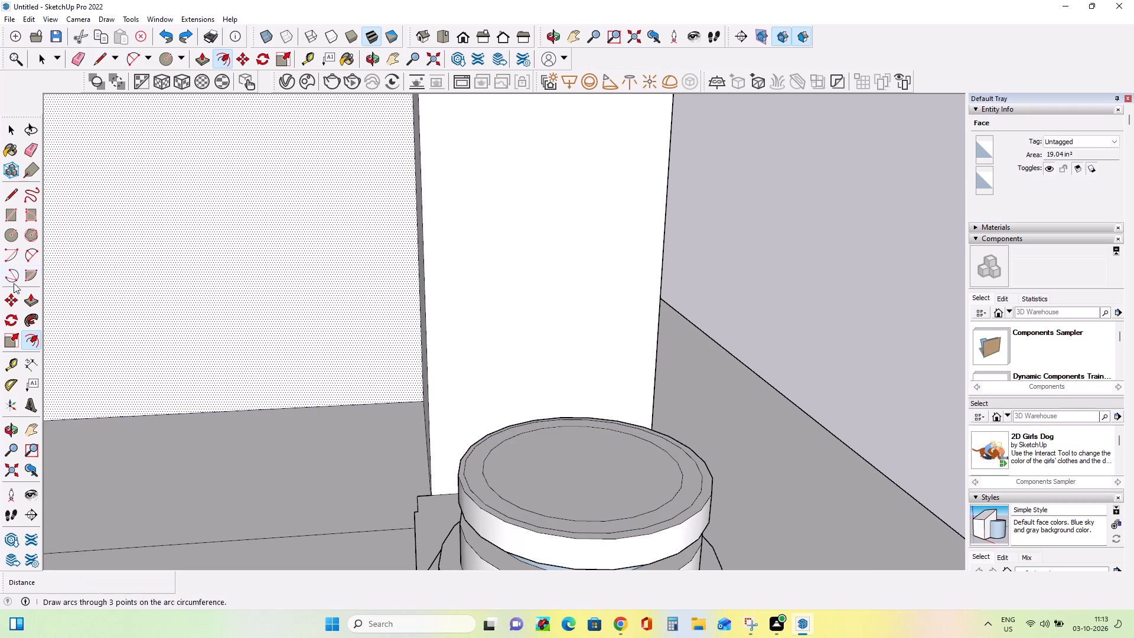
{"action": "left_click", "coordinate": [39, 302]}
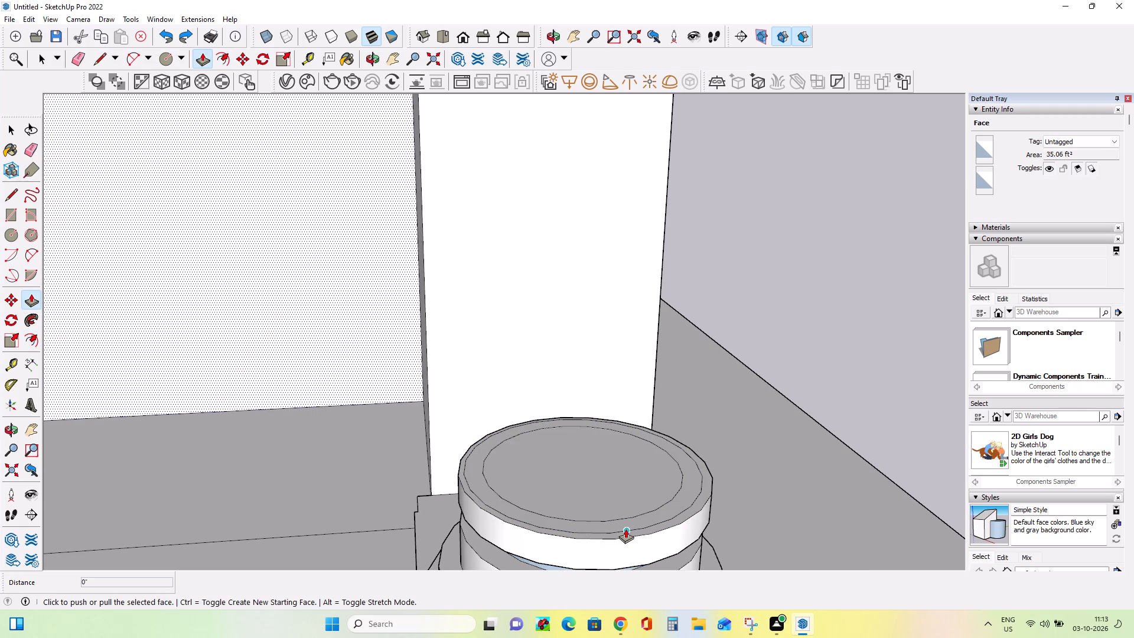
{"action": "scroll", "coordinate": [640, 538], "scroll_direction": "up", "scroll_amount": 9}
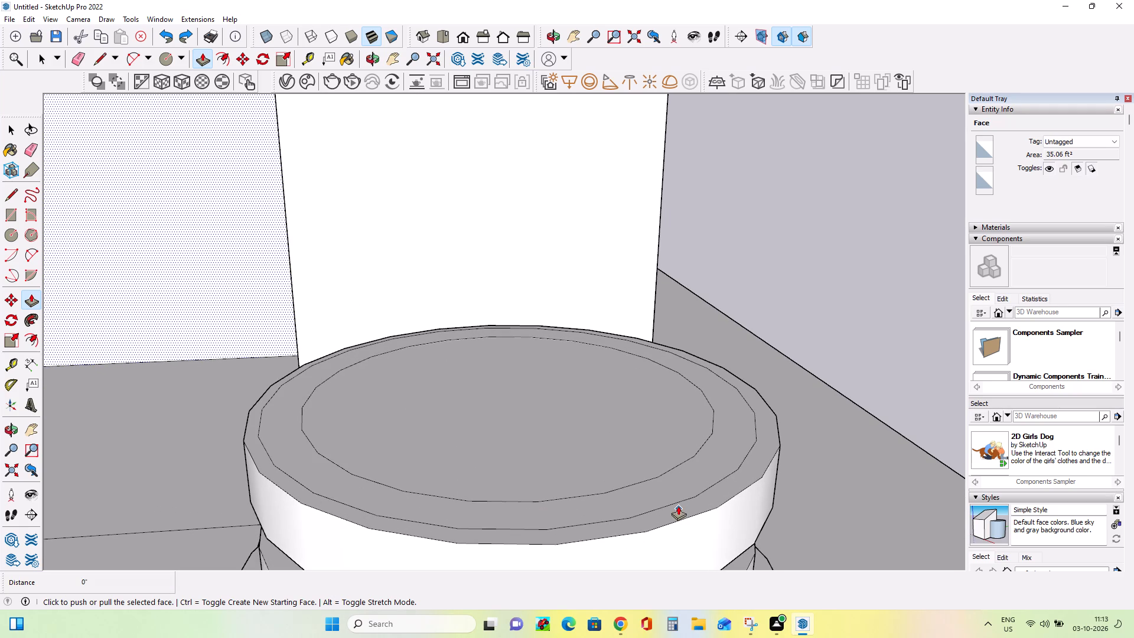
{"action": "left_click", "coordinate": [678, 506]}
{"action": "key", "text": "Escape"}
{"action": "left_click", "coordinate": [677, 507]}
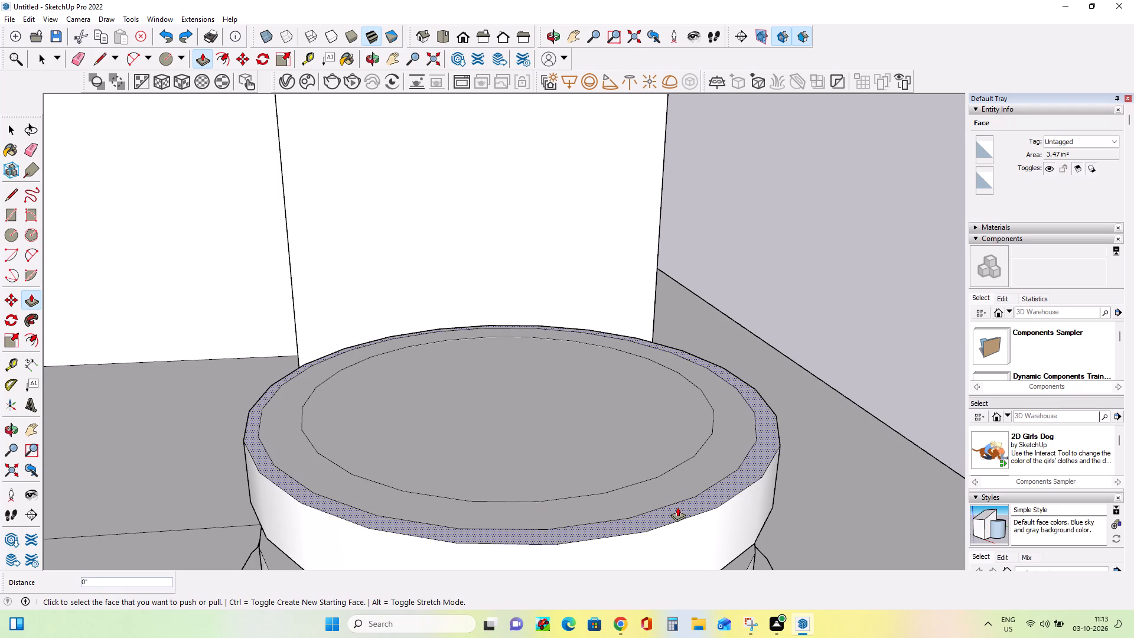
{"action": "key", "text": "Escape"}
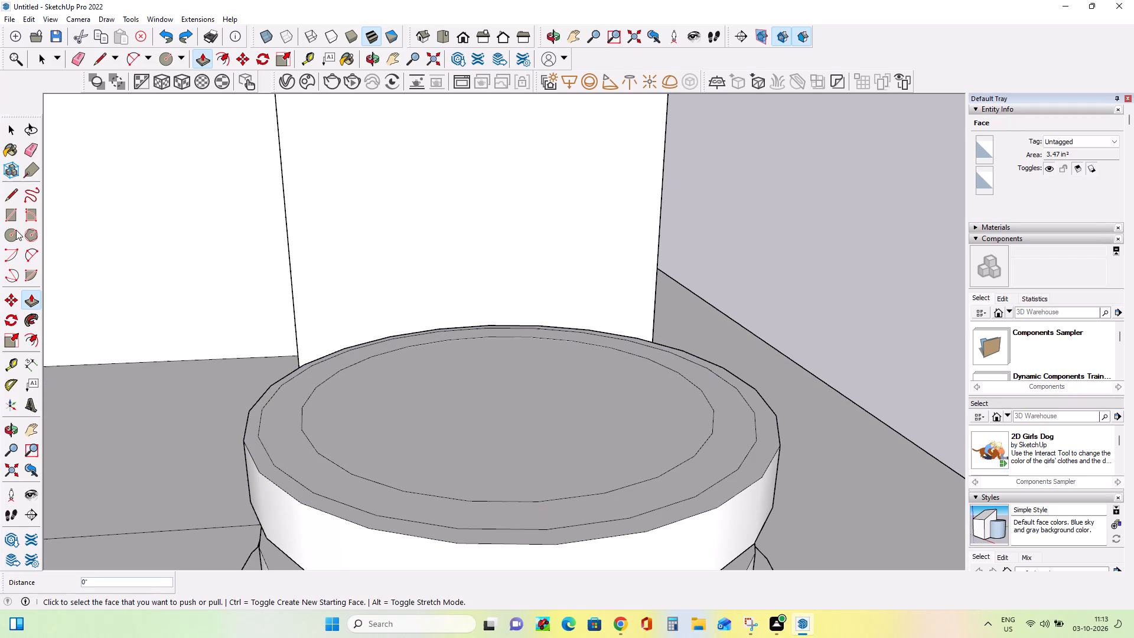
Offset the base top's inner circle slightly outward and repeat the offset to add a thin ring overhanging the outer edge.
{"action": "left_click", "coordinate": [32, 334]}
{"action": "left_click", "coordinate": [498, 418]}
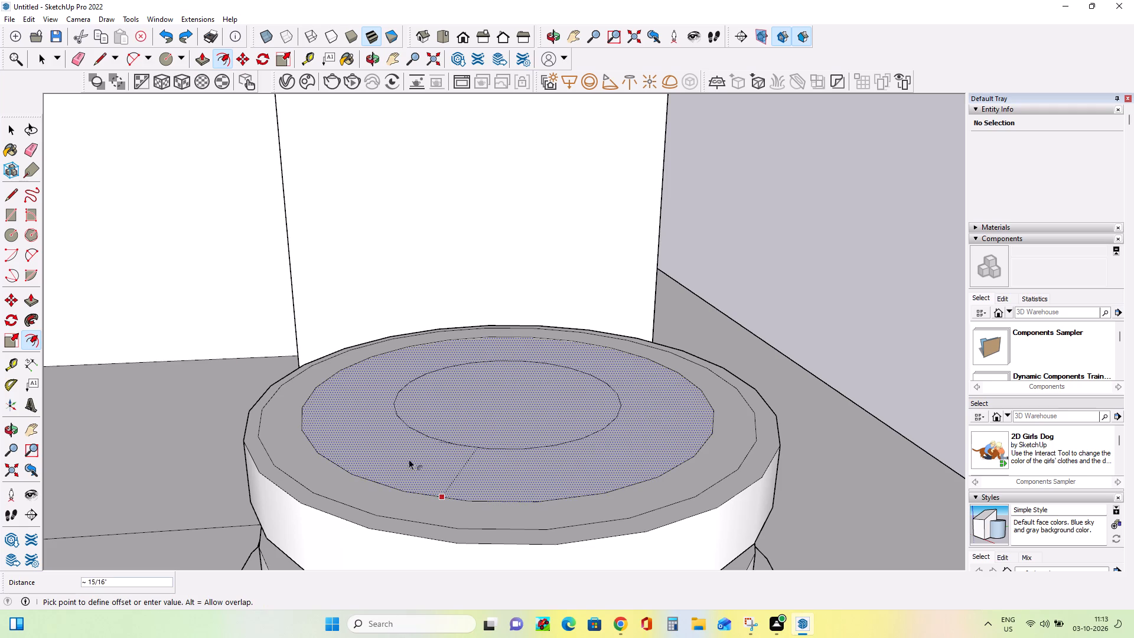
{"action": "double_click", "coordinate": [372, 506]}
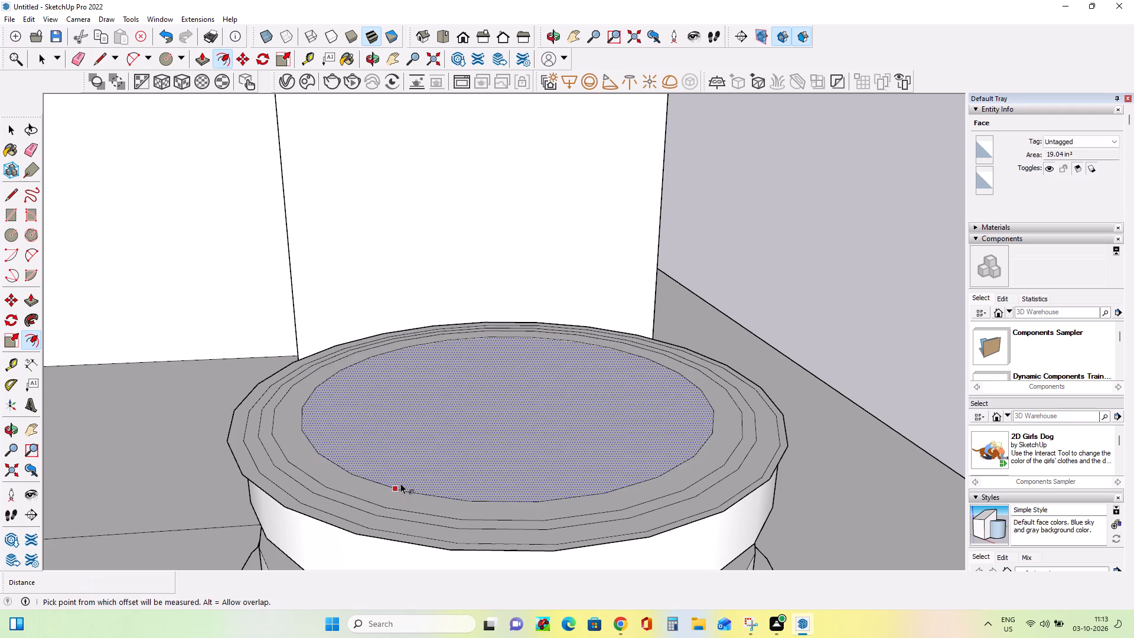
Pull the thin overhanging outer ring on the column base's top upward by 1/8" to form a raised rim.
{"action": "middle_click_drag", "start_coordinate": [403, 480], "coordinate": [387, 447]}
{"action": "middle_click_drag", "start_coordinate": [384, 442], "coordinate": [376, 368]}
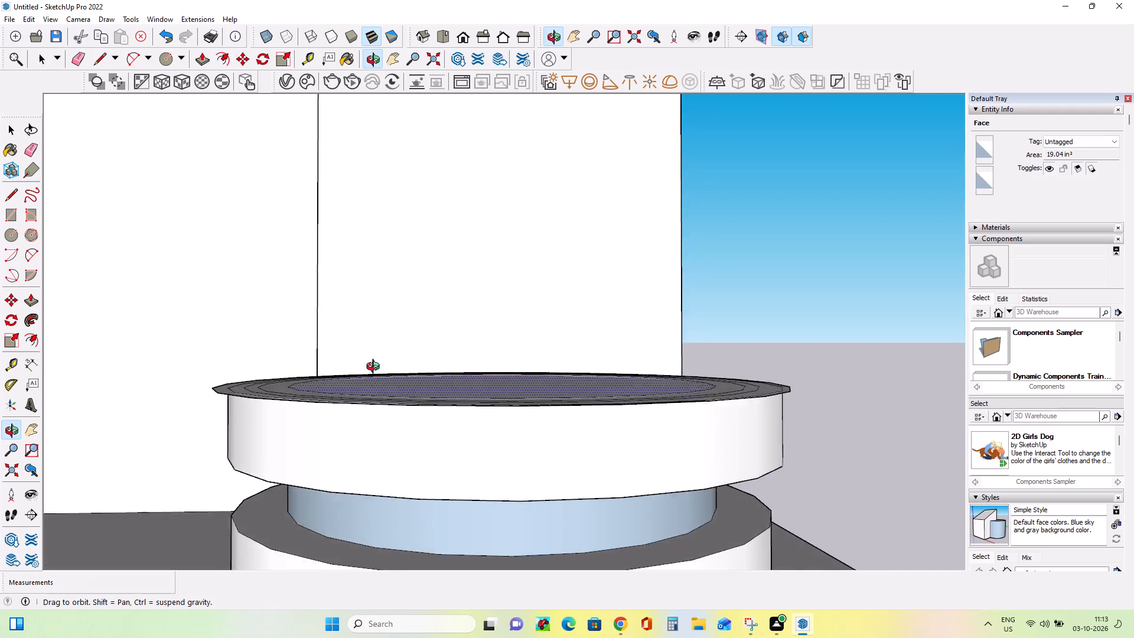
{"action": "middle_click_drag", "start_coordinate": [376, 368], "coordinate": [317, 502]}
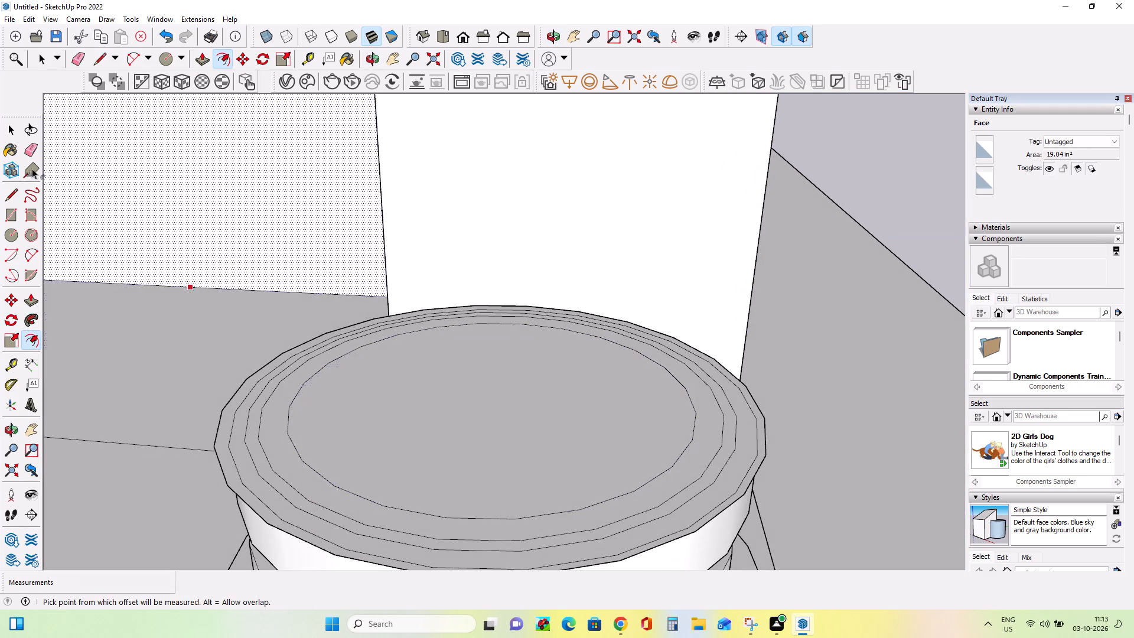
{"action": "left_click", "coordinate": [35, 296]}
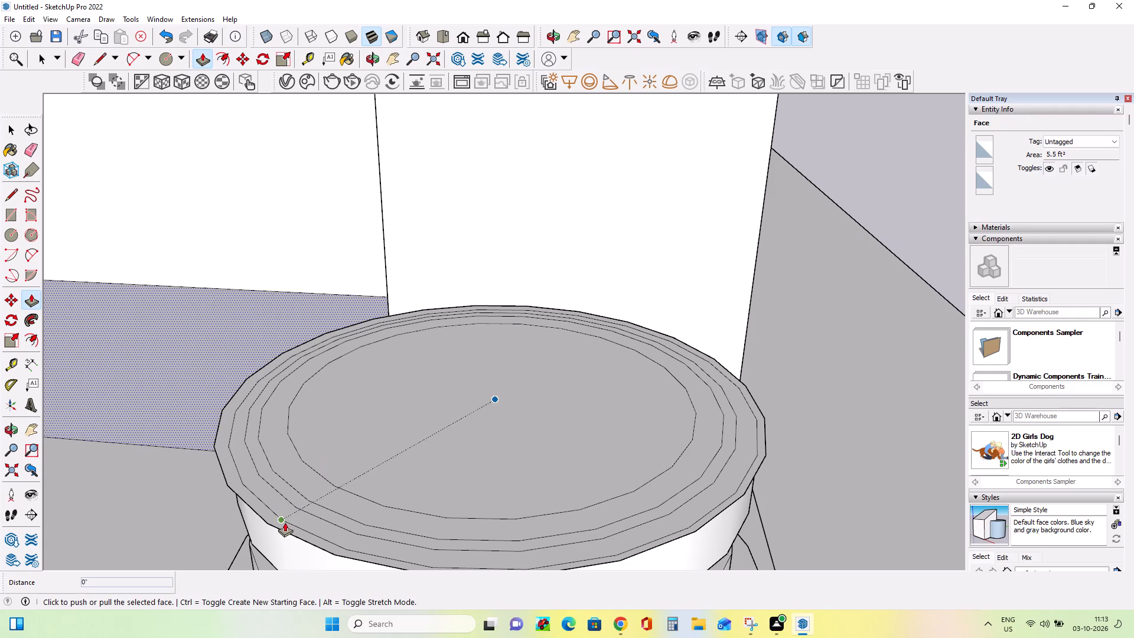
{"action": "key", "text": "Escape"}
{"action": "left_click", "coordinate": [286, 523]}
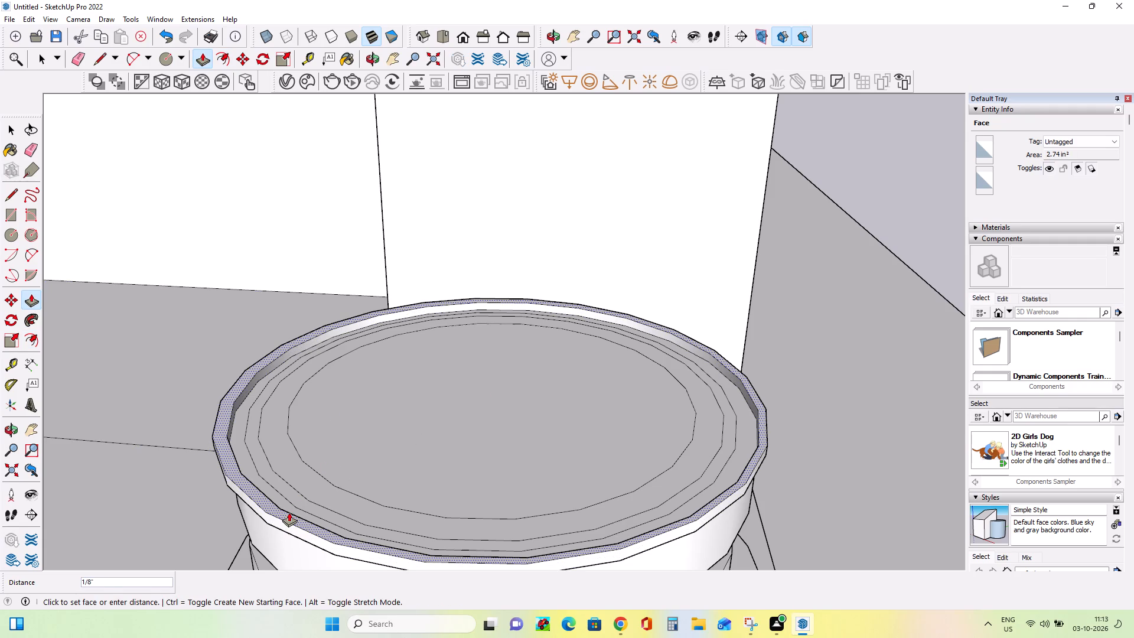
{"action": "double_click", "coordinate": [289, 512]}
Erase two of the three concentric circles on the top face inside the rim, keeping only the middle one.
{"action": "middle_click_drag", "start_coordinate": [365, 485], "coordinate": [380, 412]}
{"action": "scroll", "coordinate": [380, 412], "scroll_direction": "down", "scroll_amount": 4}
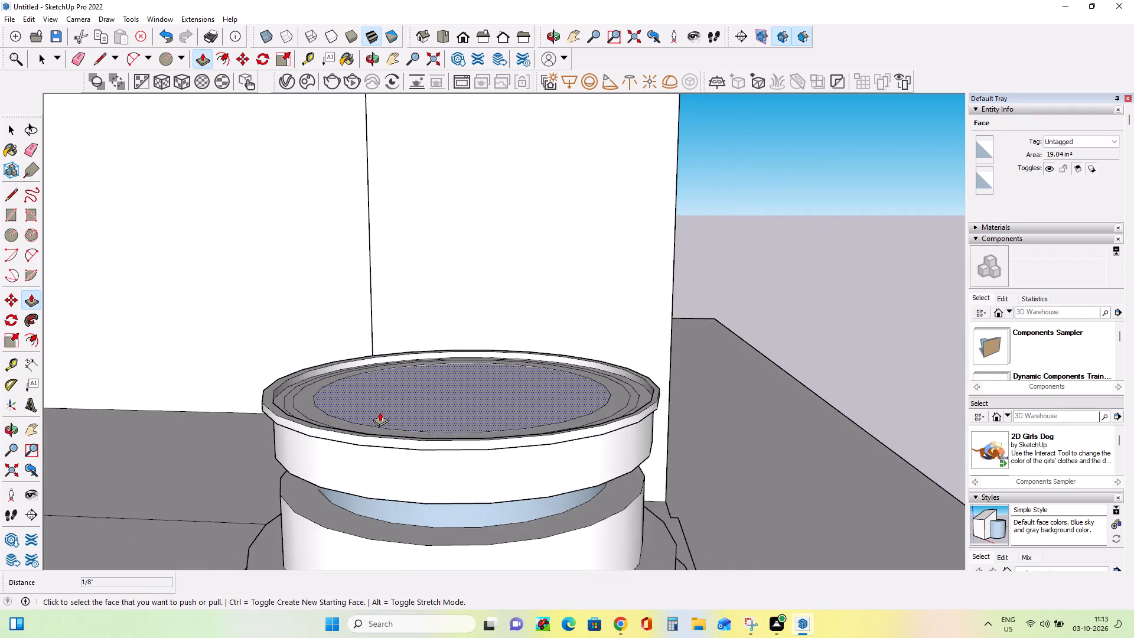
{"action": "scroll", "coordinate": [380, 412], "scroll_direction": "down", "scroll_amount": 5}
{"action": "middle_click_drag", "start_coordinate": [401, 455], "coordinate": [368, 402]}
{"action": "middle_click", "coordinate": [368, 402]}
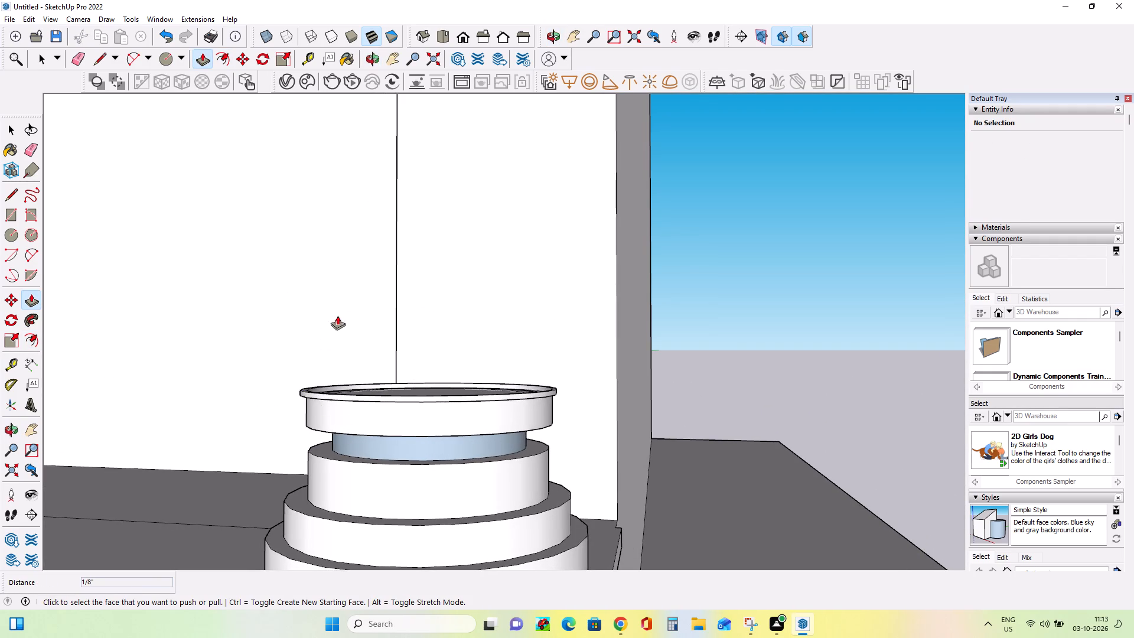
{"action": "middle_click_drag", "start_coordinate": [413, 315], "coordinate": [416, 497]}
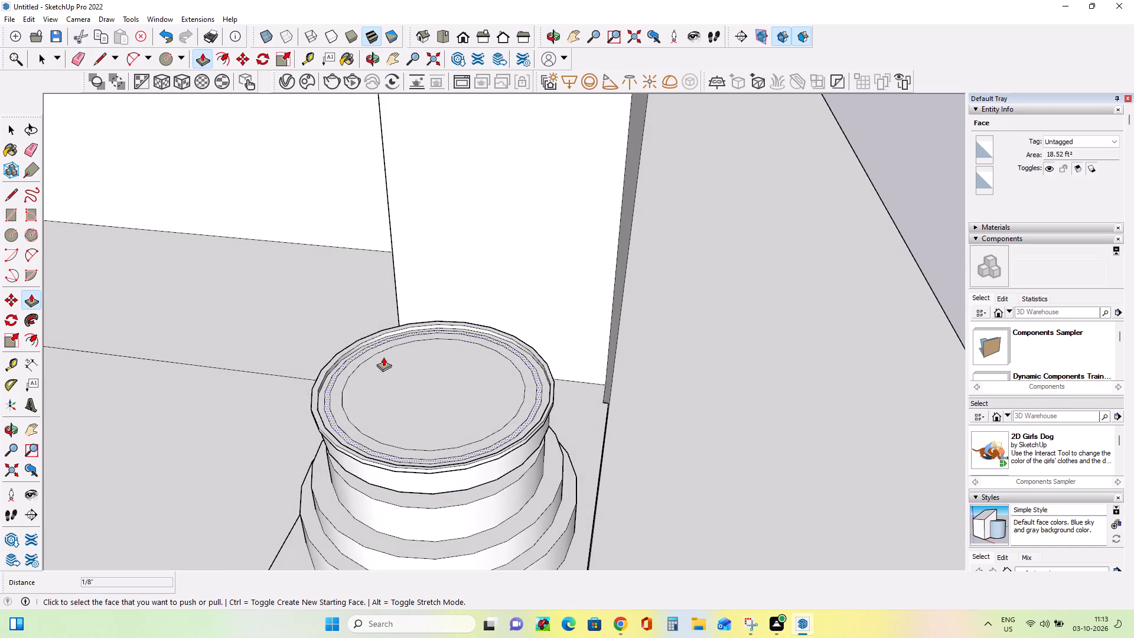
{"action": "scroll", "coordinate": [423, 412], "scroll_direction": "up", "scroll_amount": 8}
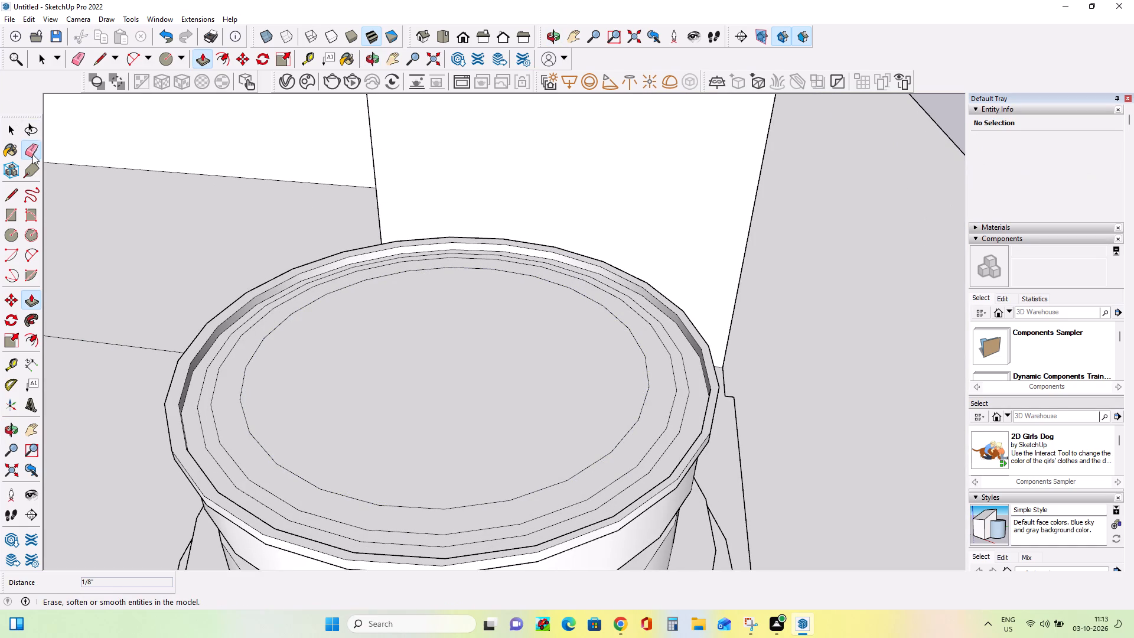
{"action": "left_click", "coordinate": [32, 154]}
{"action": "double_click", "coordinate": [201, 427]}
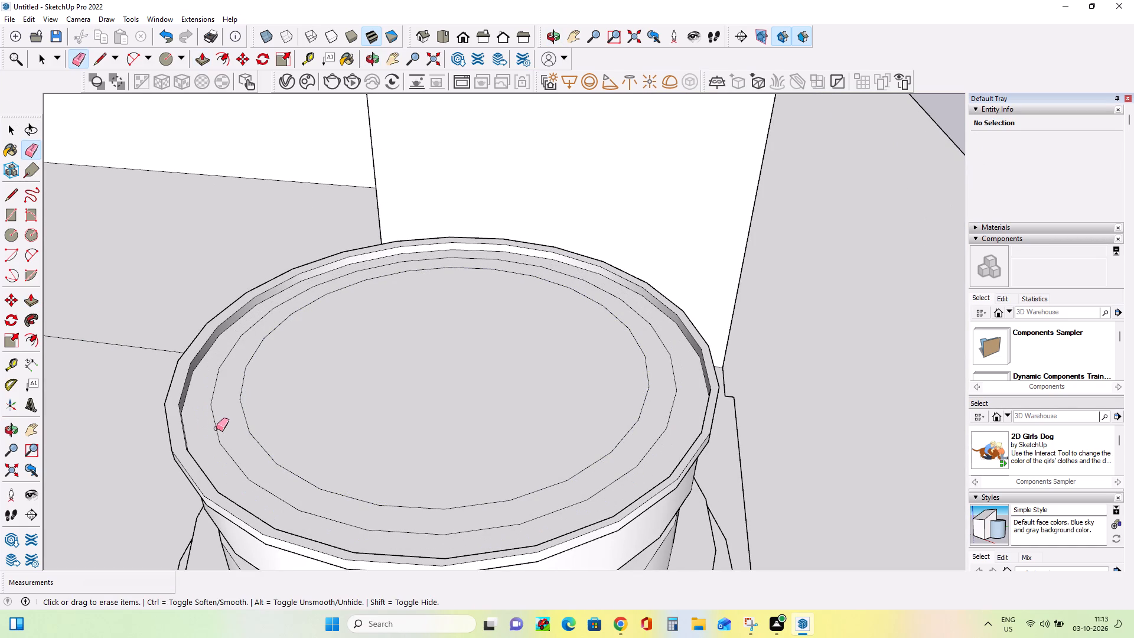
{"action": "scroll", "coordinate": [318, 341], "scroll_direction": "down", "scroll_amount": 2}
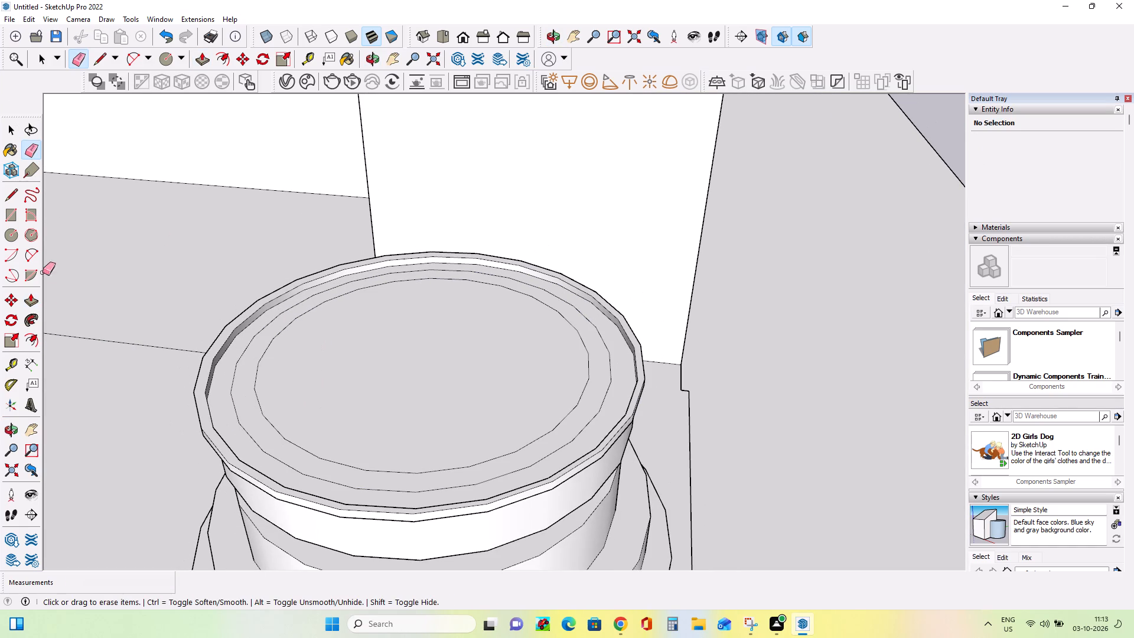
{"action": "left_click", "coordinate": [261, 403]}
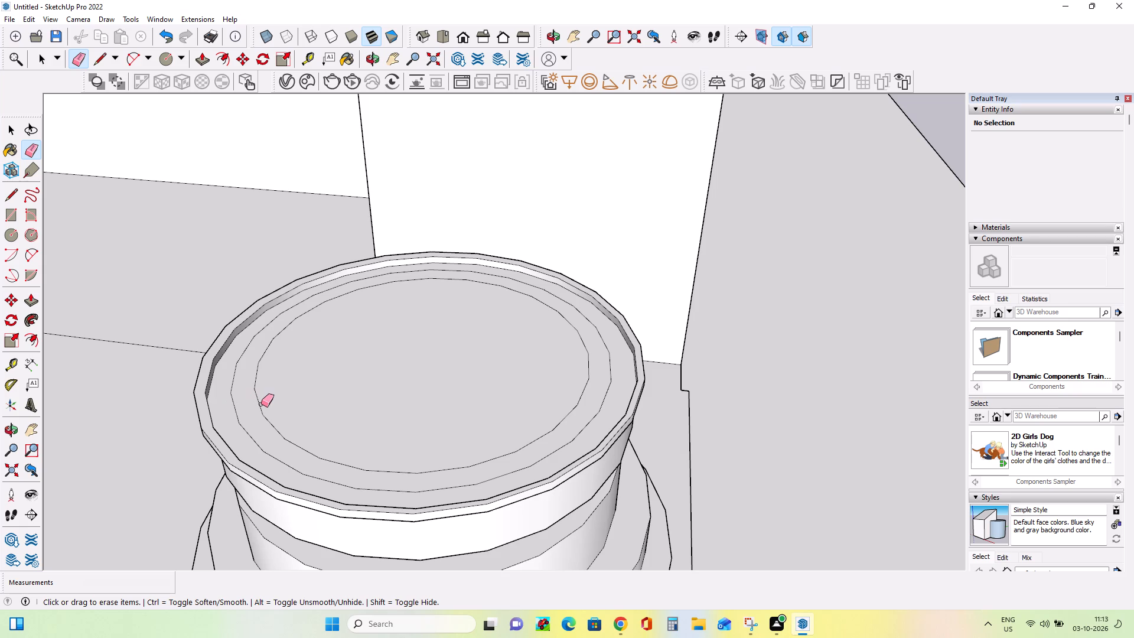
{"action": "left_click", "coordinate": [260, 407]}
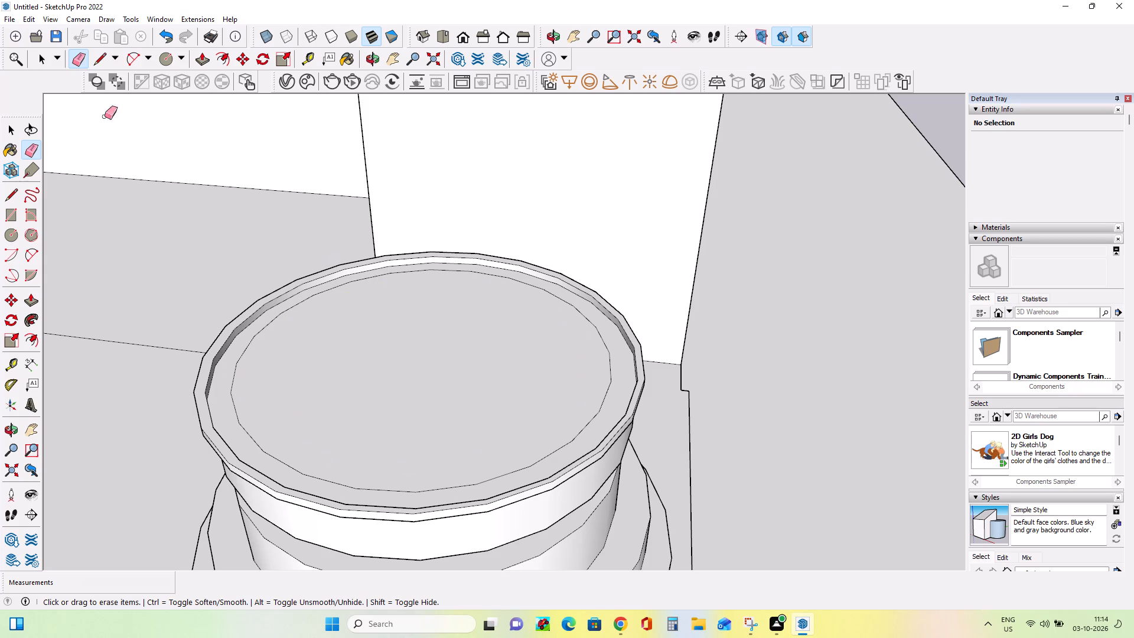
Pull the circular face inside the column base's raised rim up 6 1/2" to start the round shaft.
{"action": "left_click", "coordinate": [34, 302]}
{"action": "left_click", "coordinate": [294, 391]}
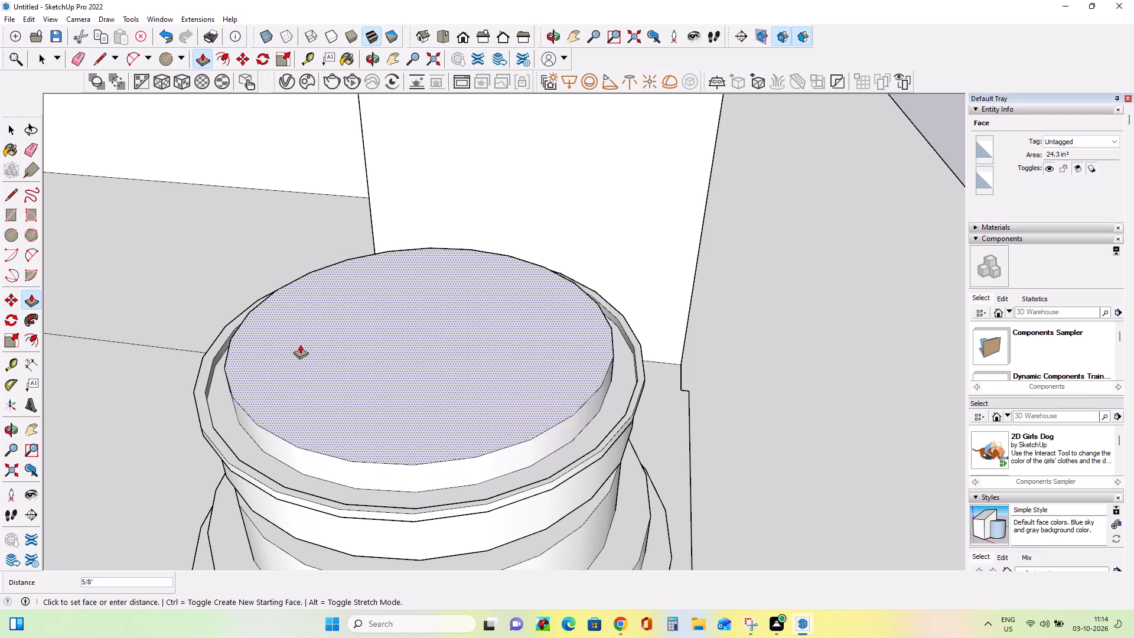
{"action": "scroll", "coordinate": [300, 181], "scroll_direction": "down", "scroll_amount": 17}
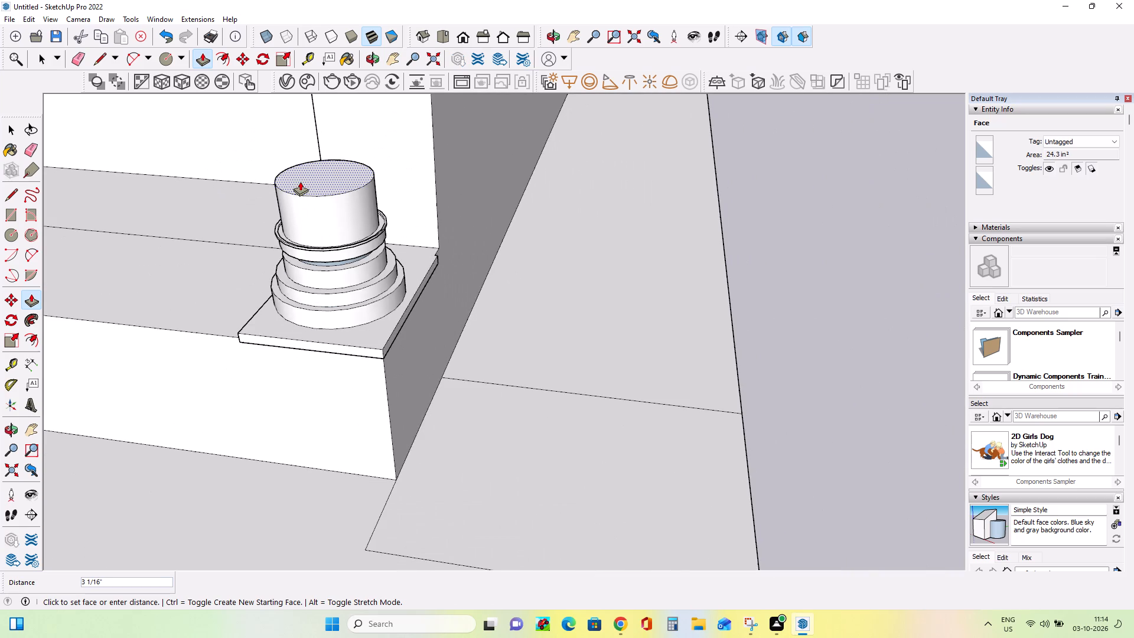
{"action": "middle_click_drag", "start_coordinate": [300, 181], "coordinate": [350, 82]}
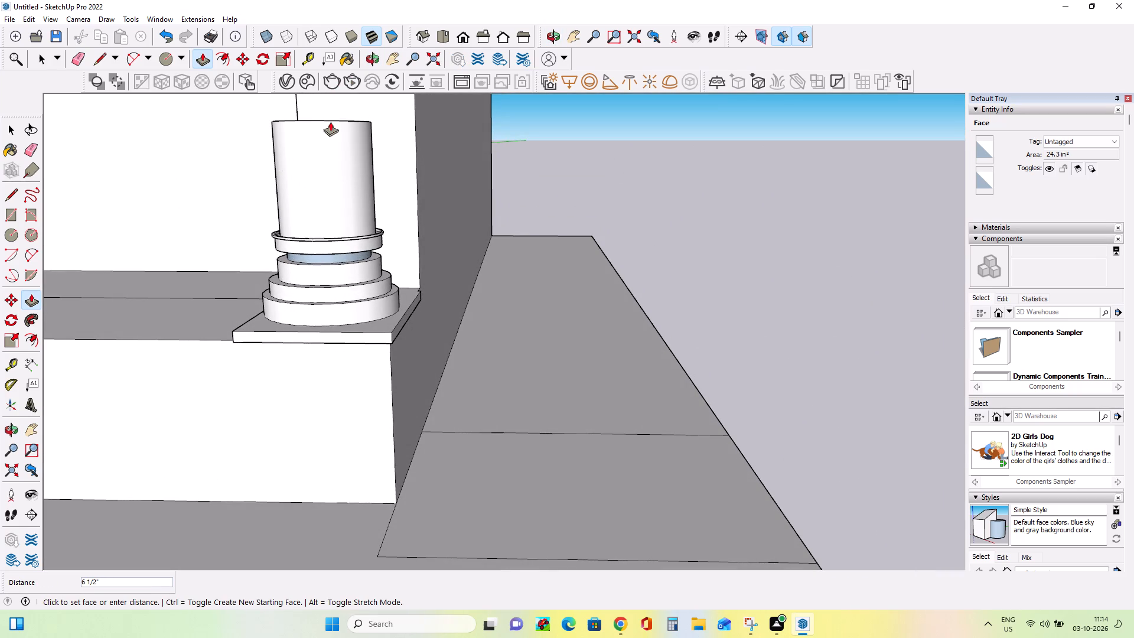
{"action": "left_click", "coordinate": [331, 122]}
Extend the column shaft by pulling its top face up a further 5' 5 1/8", ending on the beam above the recessed opening.
{"action": "scroll", "coordinate": [459, 226], "scroll_direction": "down", "scroll_amount": 10}
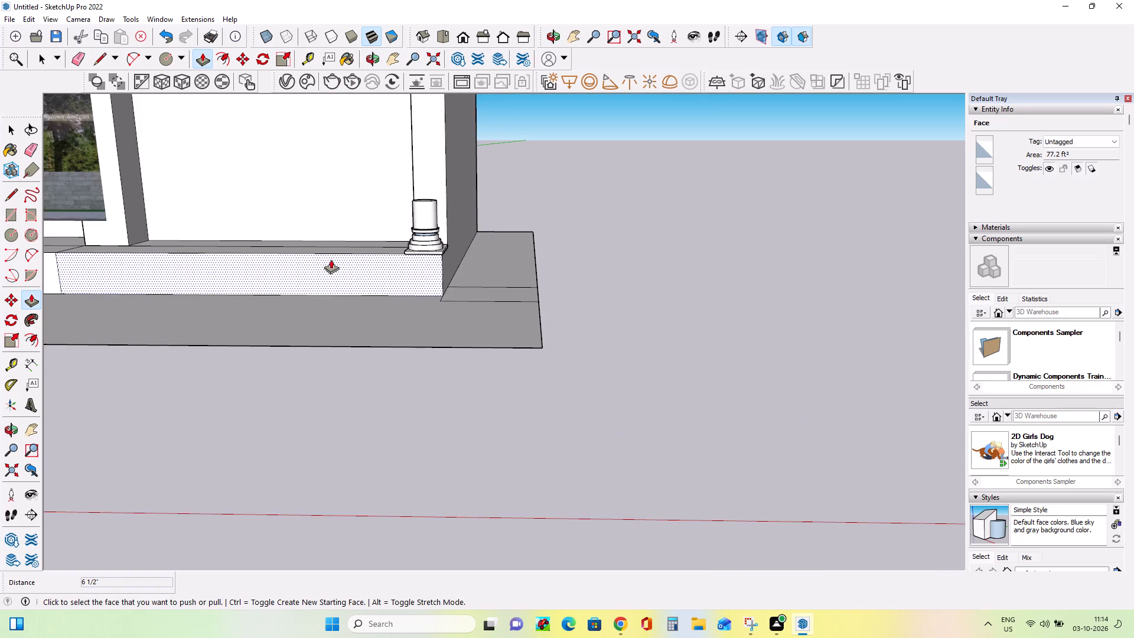
{"action": "middle_click_drag", "start_coordinate": [330, 259], "coordinate": [455, 272]}
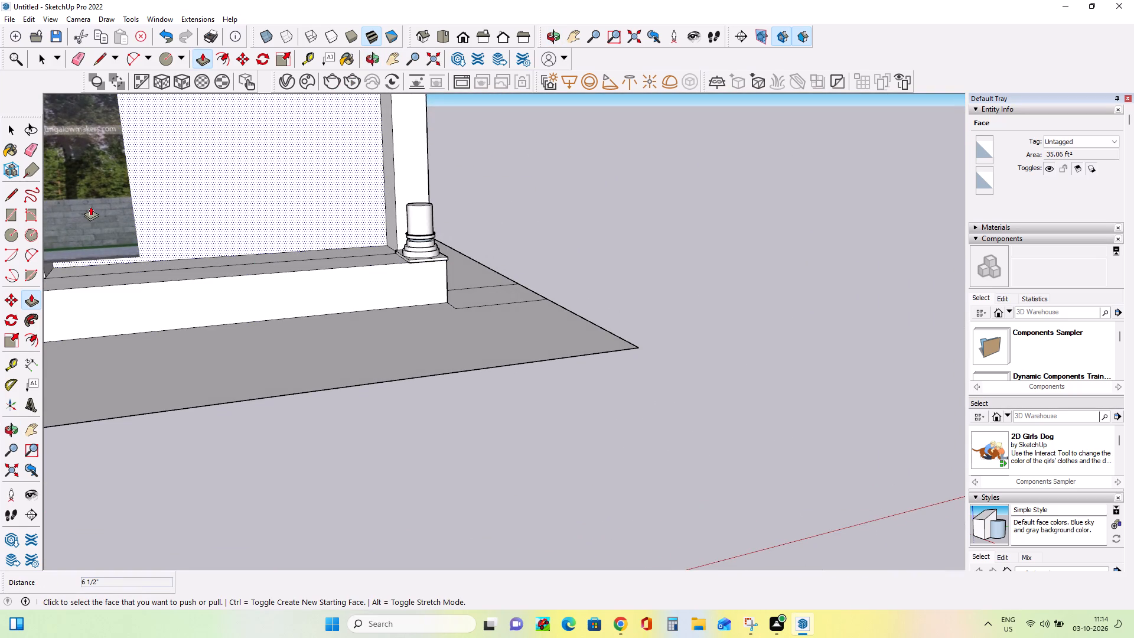
{"action": "scroll", "coordinate": [89, 207], "scroll_direction": "up", "scroll_amount": 4}
{"action": "scroll", "coordinate": [90, 211], "scroll_direction": "down", "scroll_amount": 4}
{"action": "left_click", "coordinate": [30, 425]}
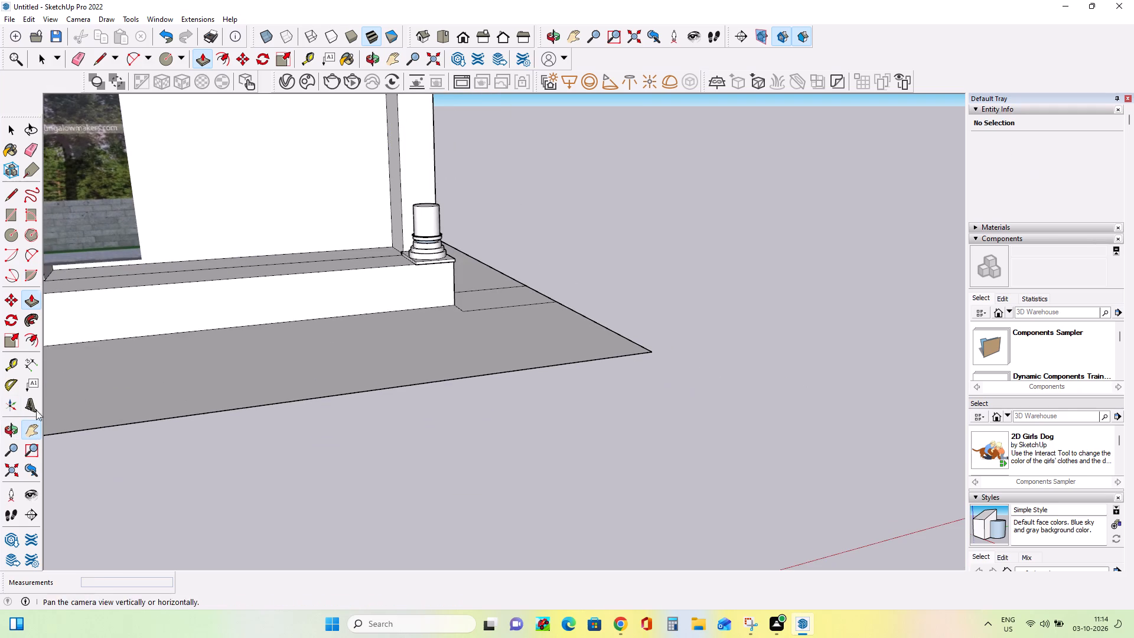
{"action": "left_click_drag", "start_coordinate": [116, 279], "coordinate": [133, 279]}
{"action": "left_click_drag", "start_coordinate": [213, 320], "coordinate": [243, 340]}
{"action": "right_click_drag", "start_coordinate": [213, 320], "coordinate": [243, 340]}
{"action": "left_click_drag", "start_coordinate": [263, 354], "coordinate": [278, 364]}
{"action": "left_click_drag", "start_coordinate": [317, 389], "coordinate": [393, 419]}
{"action": "left_click", "coordinate": [400, 420]}
{"action": "left_click_drag", "start_coordinate": [150, 307], "coordinate": [183, 307]}
{"action": "left_click", "coordinate": [185, 307]}
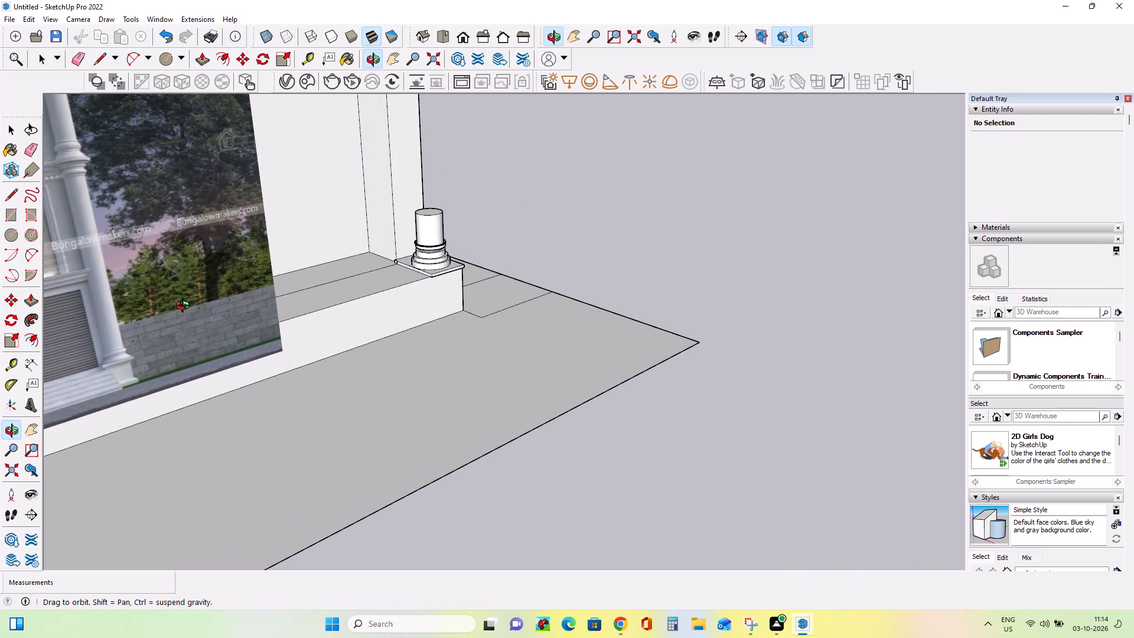
{"action": "middle_click_drag", "start_coordinate": [193, 306], "coordinate": [134, 324]}
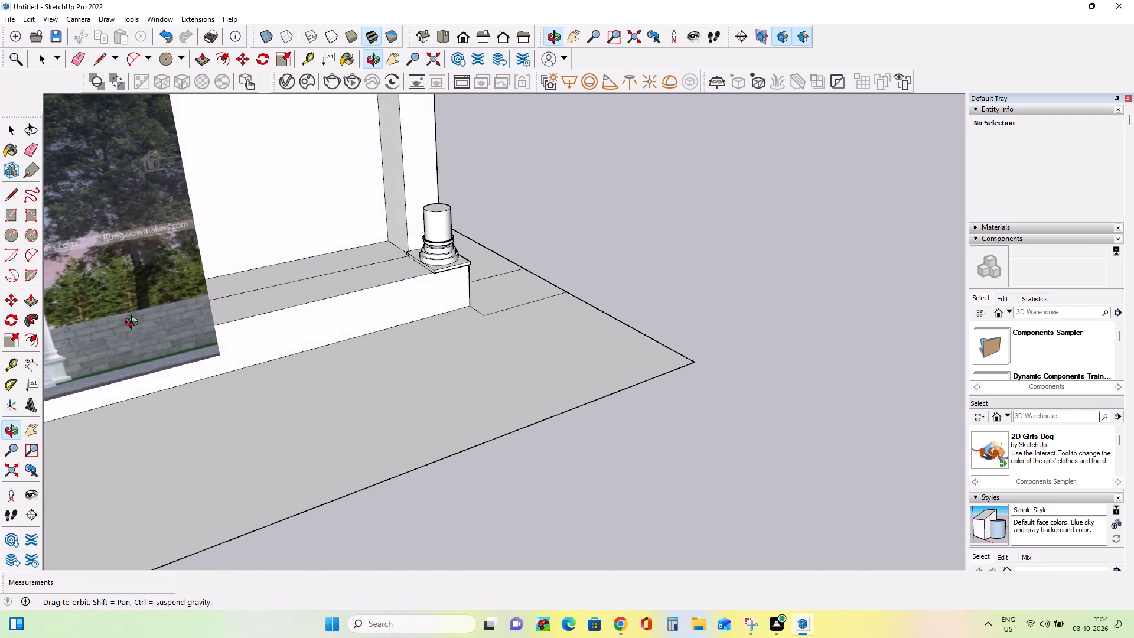
{"action": "middle_click_drag", "start_coordinate": [134, 324], "coordinate": [185, 307]}
{"action": "scroll", "coordinate": [155, 307], "scroll_direction": "up", "scroll_amount": 3}
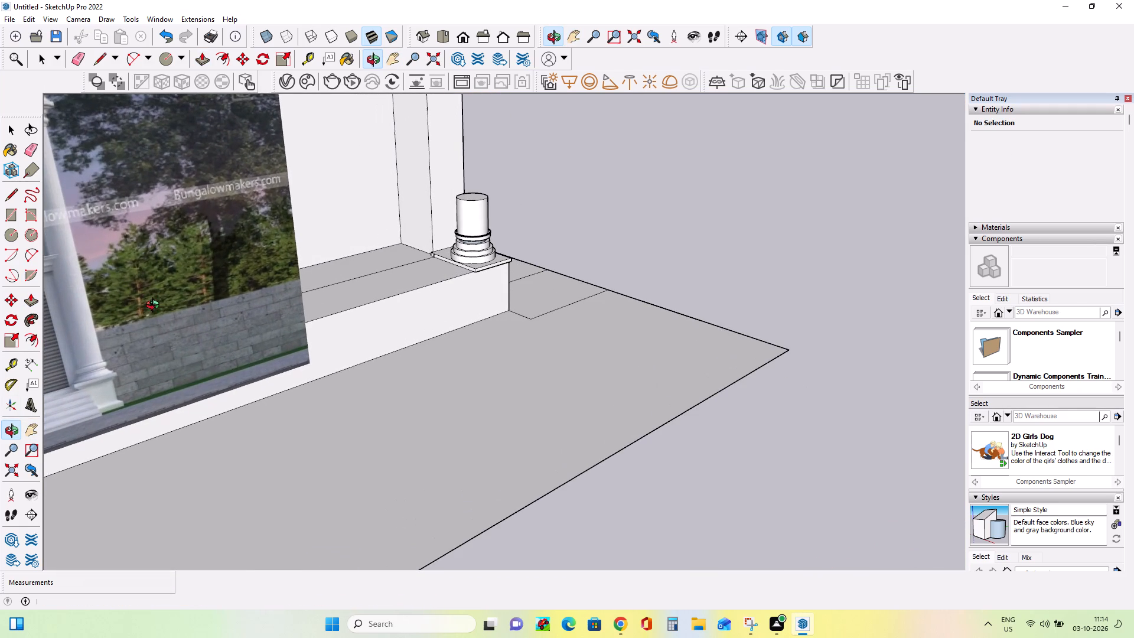
{"action": "middle_click_drag", "start_coordinate": [155, 307], "coordinate": [70, 313]}
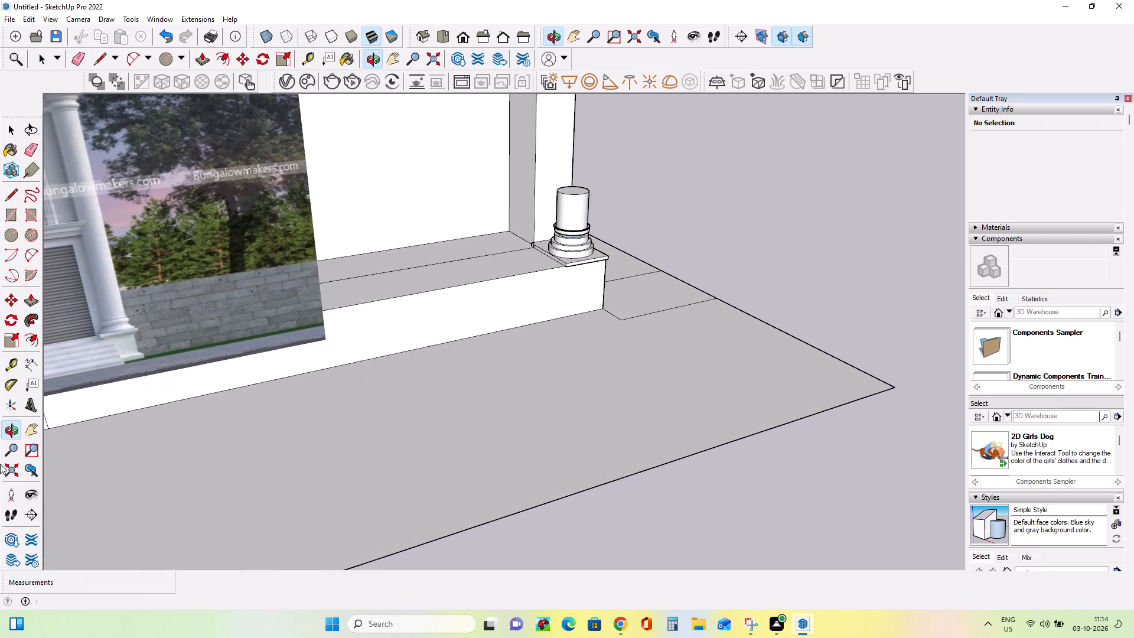
{"action": "left_click", "coordinate": [33, 427]}
{"action": "left_click_drag", "start_coordinate": [608, 355], "coordinate": [597, 362]}
{"action": "left_click_drag", "start_coordinate": [562, 389], "coordinate": [526, 419]}
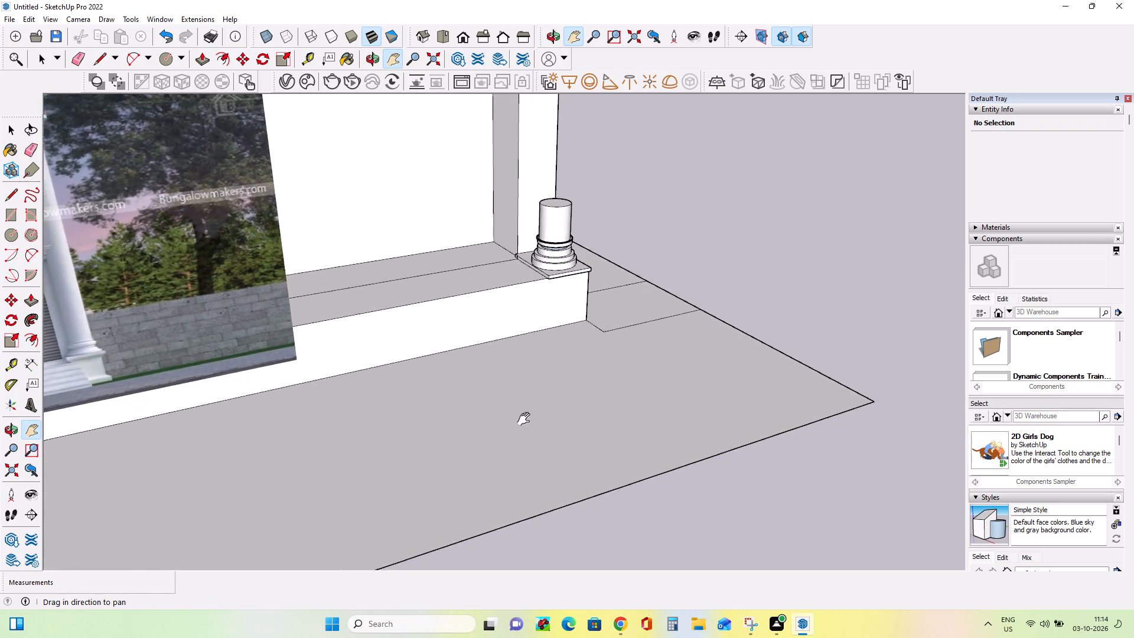
{"action": "left_click_drag", "start_coordinate": [526, 419], "coordinate": [486, 468]}
{"action": "left_click_drag", "start_coordinate": [455, 506], "coordinate": [423, 542]}
{"action": "left_click_drag", "start_coordinate": [389, 565], "coordinate": [386, 556]}
{"action": "middle_click_drag", "start_coordinate": [693, 365], "coordinate": [619, 501]}
{"action": "middle_click_drag", "start_coordinate": [623, 422], "coordinate": [631, 278]}
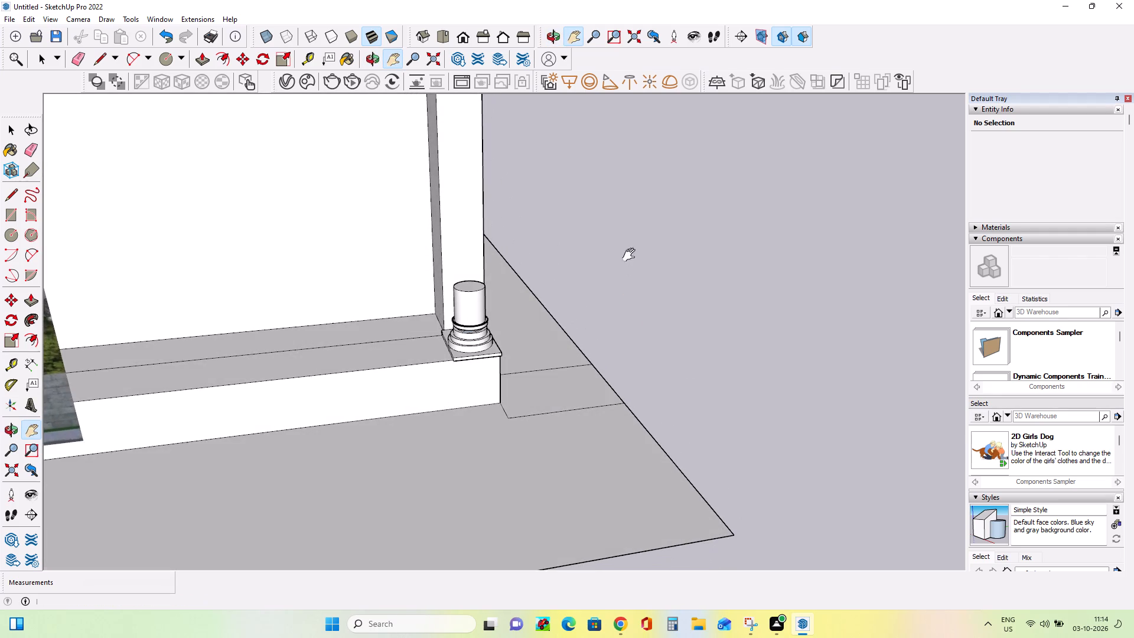
{"action": "left_click_drag", "start_coordinate": [543, 487], "coordinate": [507, 588]}
{"action": "left_click", "coordinate": [500, 594]}
{"action": "left_click_drag", "start_coordinate": [612, 339], "coordinate": [591, 486]}
{"action": "left_click_drag", "start_coordinate": [591, 486], "coordinate": [595, 467]}
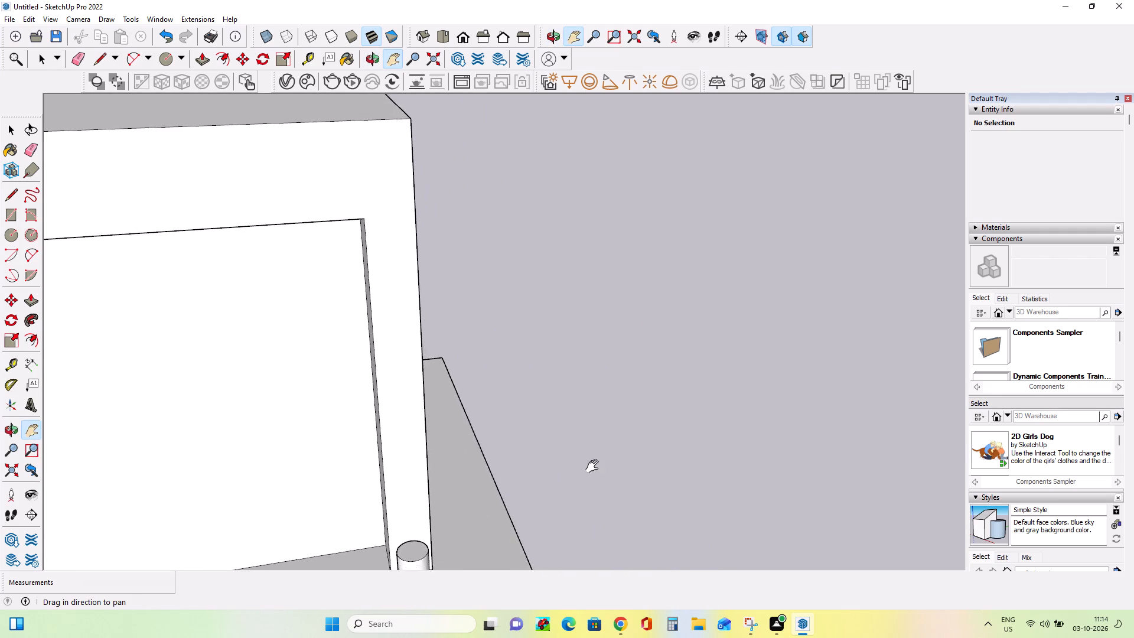
{"action": "left_click_drag", "start_coordinate": [595, 467], "coordinate": [606, 429]}
{"action": "scroll", "coordinate": [611, 418], "scroll_direction": "down", "scroll_amount": 8}
{"action": "middle_click_drag", "start_coordinate": [597, 462], "coordinate": [598, 428]}
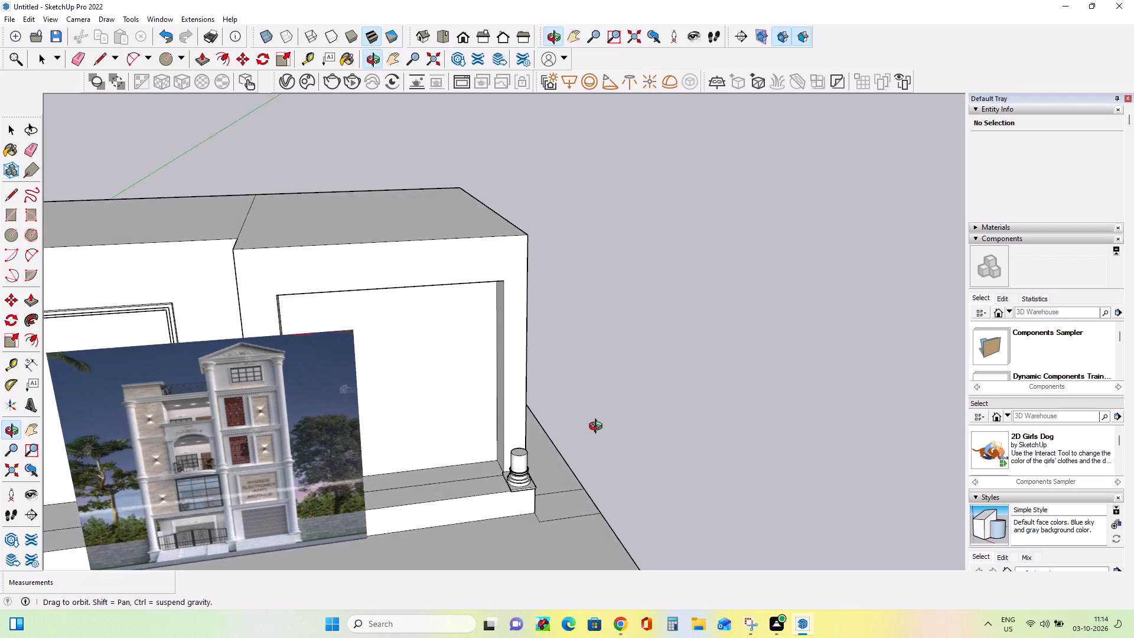
{"action": "middle_click_drag", "start_coordinate": [598, 428], "coordinate": [598, 419]}
{"action": "scroll", "coordinate": [553, 452], "scroll_direction": "up", "scroll_amount": 3}
{"action": "scroll", "coordinate": [553, 450], "scroll_direction": "down", "scroll_amount": 3}
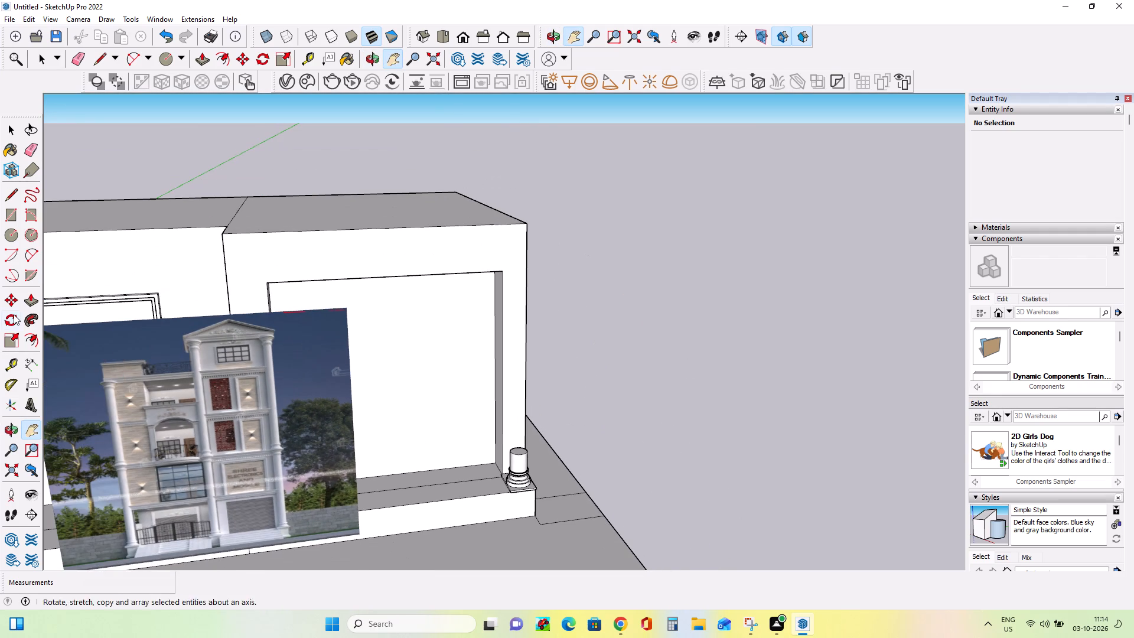
{"action": "left_click", "coordinate": [28, 300]}
{"action": "left_click", "coordinate": [517, 449]}
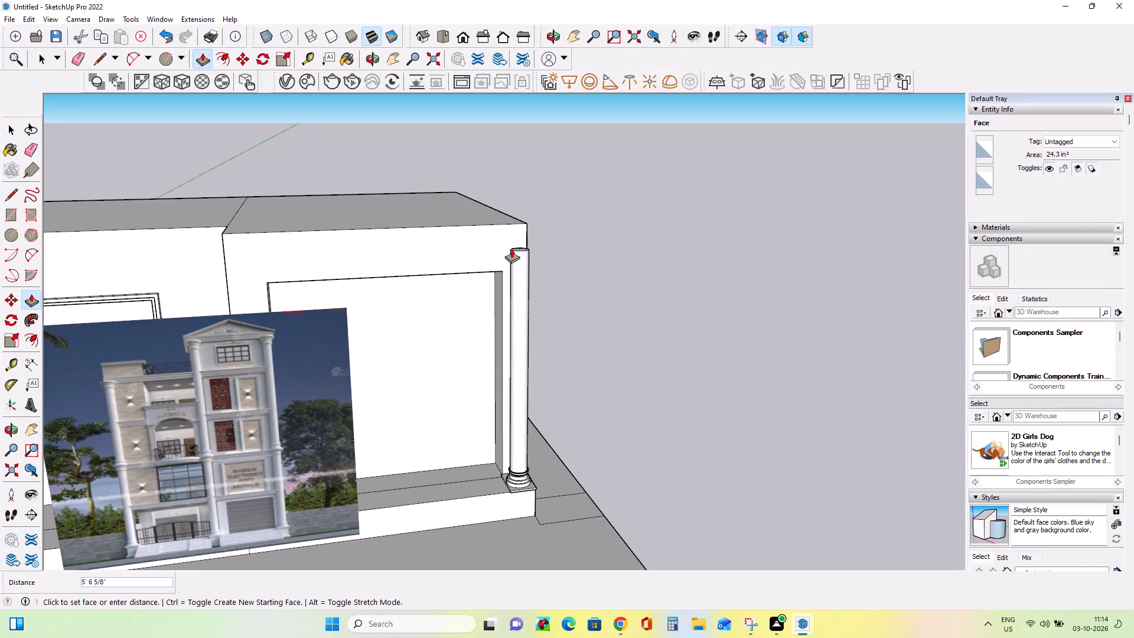
{"action": "left_click", "coordinate": [510, 254]}
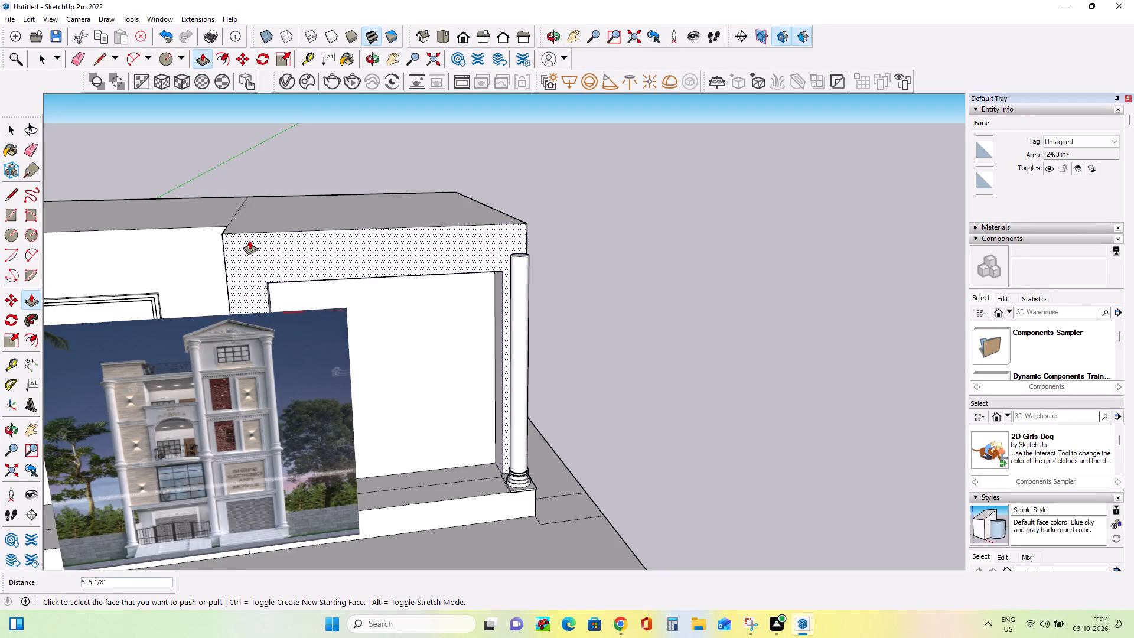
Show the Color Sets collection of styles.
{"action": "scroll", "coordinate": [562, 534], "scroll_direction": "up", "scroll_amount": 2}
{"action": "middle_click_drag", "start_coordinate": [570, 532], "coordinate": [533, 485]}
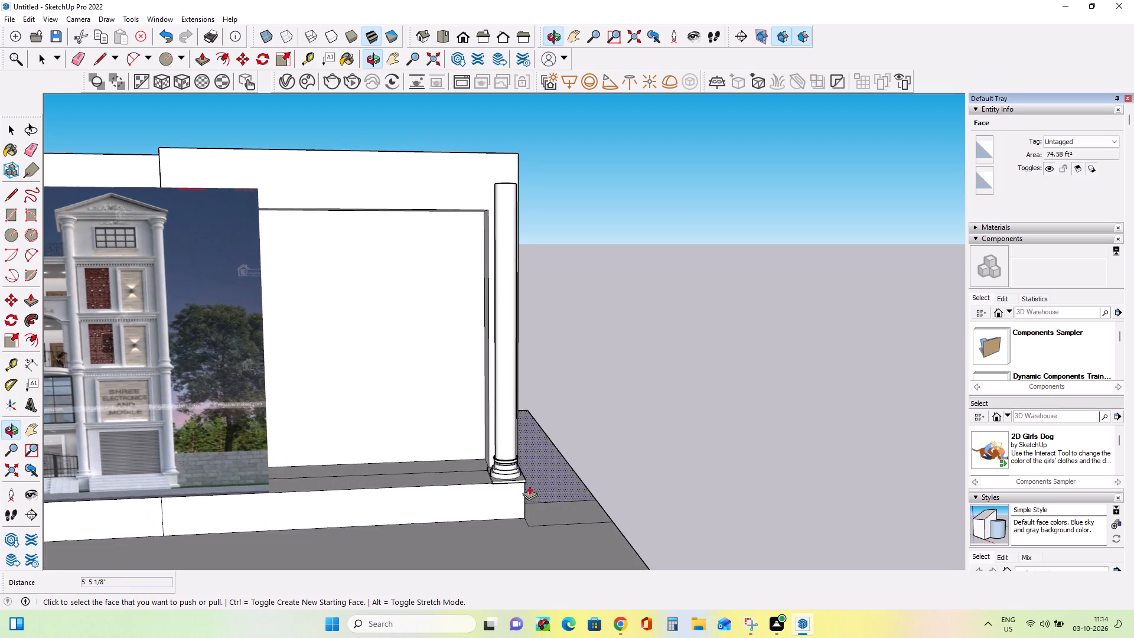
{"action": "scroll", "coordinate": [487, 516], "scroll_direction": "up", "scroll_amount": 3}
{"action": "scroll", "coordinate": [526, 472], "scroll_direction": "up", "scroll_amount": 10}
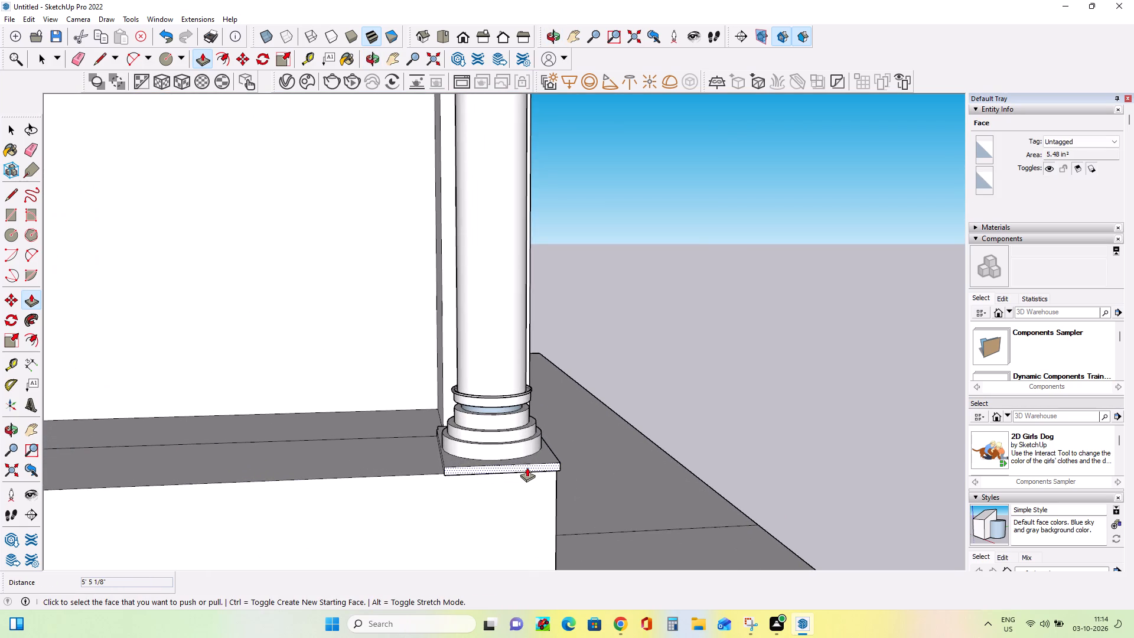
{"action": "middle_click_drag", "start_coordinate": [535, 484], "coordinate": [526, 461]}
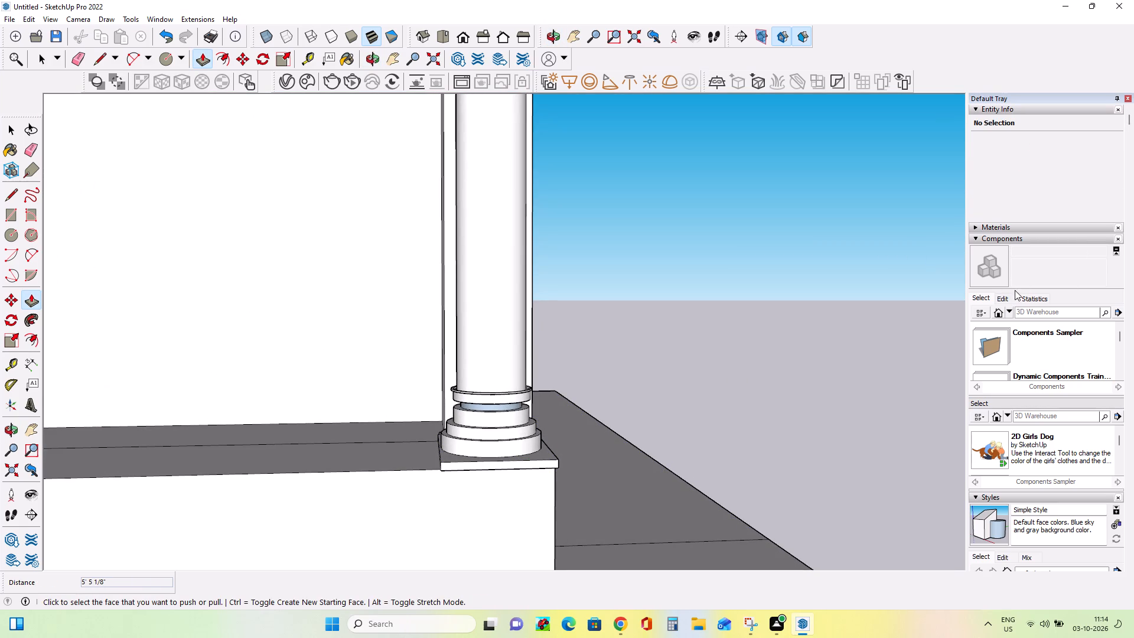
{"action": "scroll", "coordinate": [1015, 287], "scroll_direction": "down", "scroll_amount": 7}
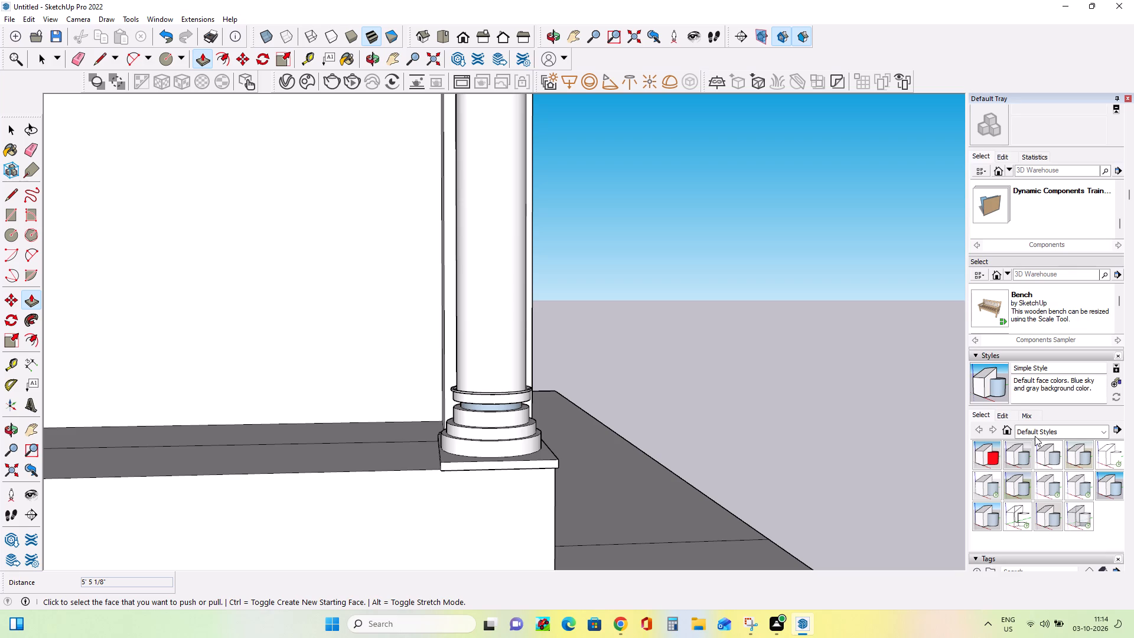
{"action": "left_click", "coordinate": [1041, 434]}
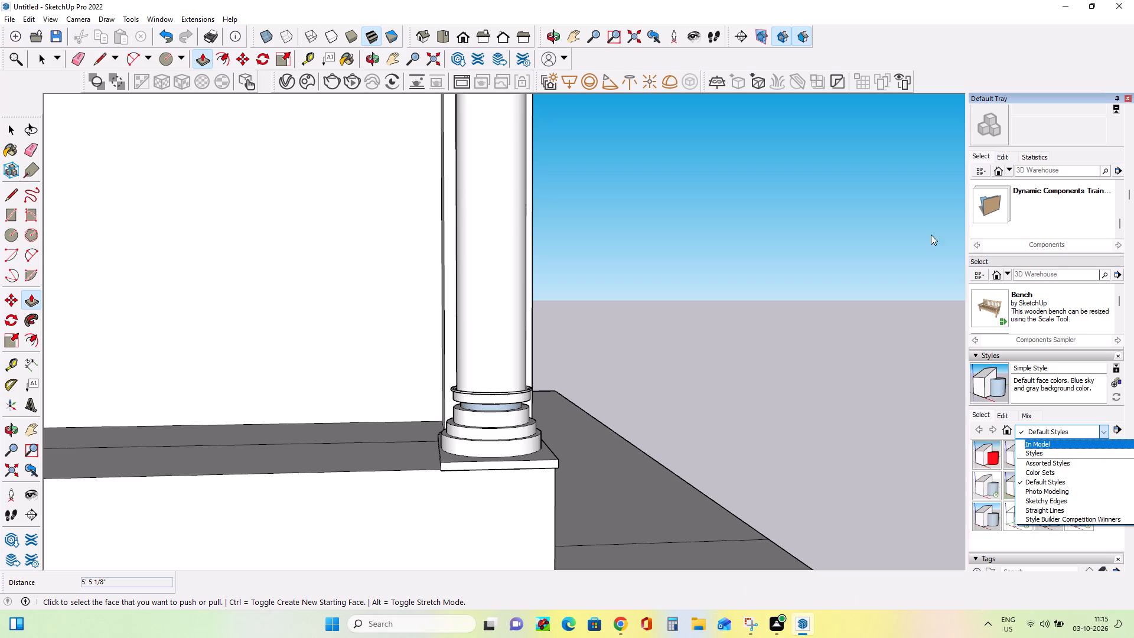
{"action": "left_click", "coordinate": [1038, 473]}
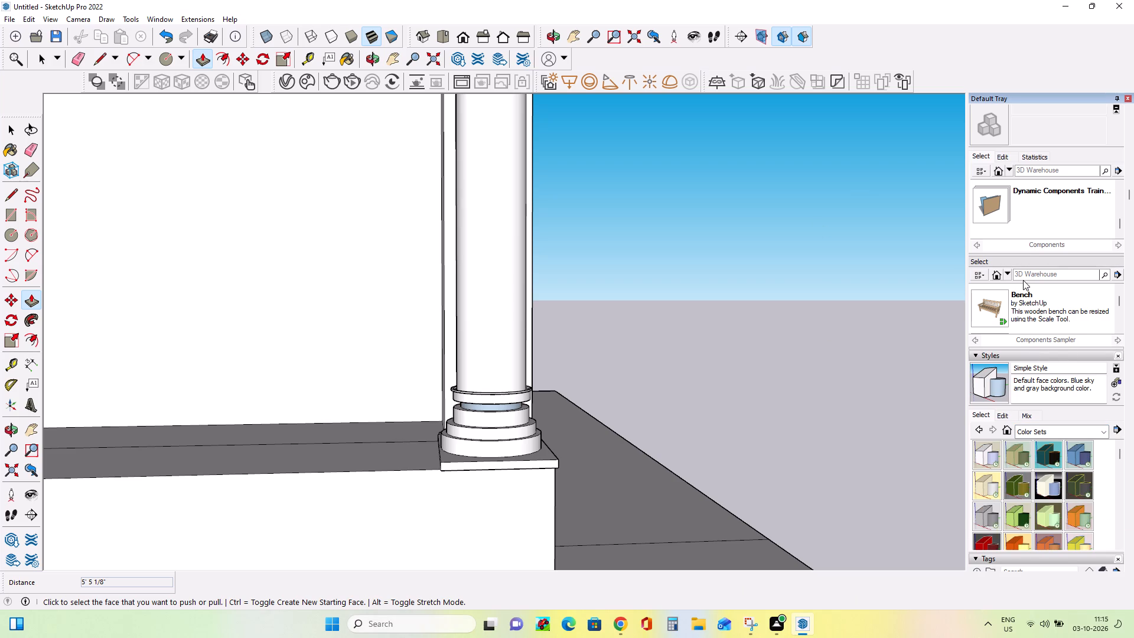
Paint the blue recessed band below the column base's rim with white Color M00 from the Colors materials collection.
{"action": "scroll", "coordinate": [1023, 248], "scroll_direction": "up", "scroll_amount": 5}
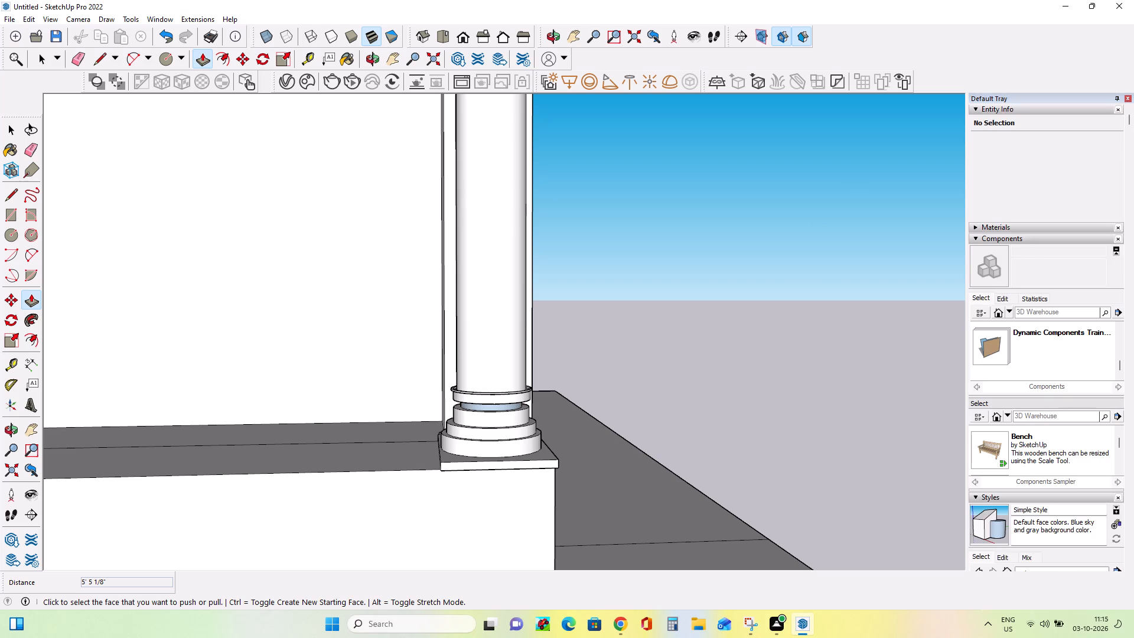
{"action": "left_click", "coordinate": [986, 297]}
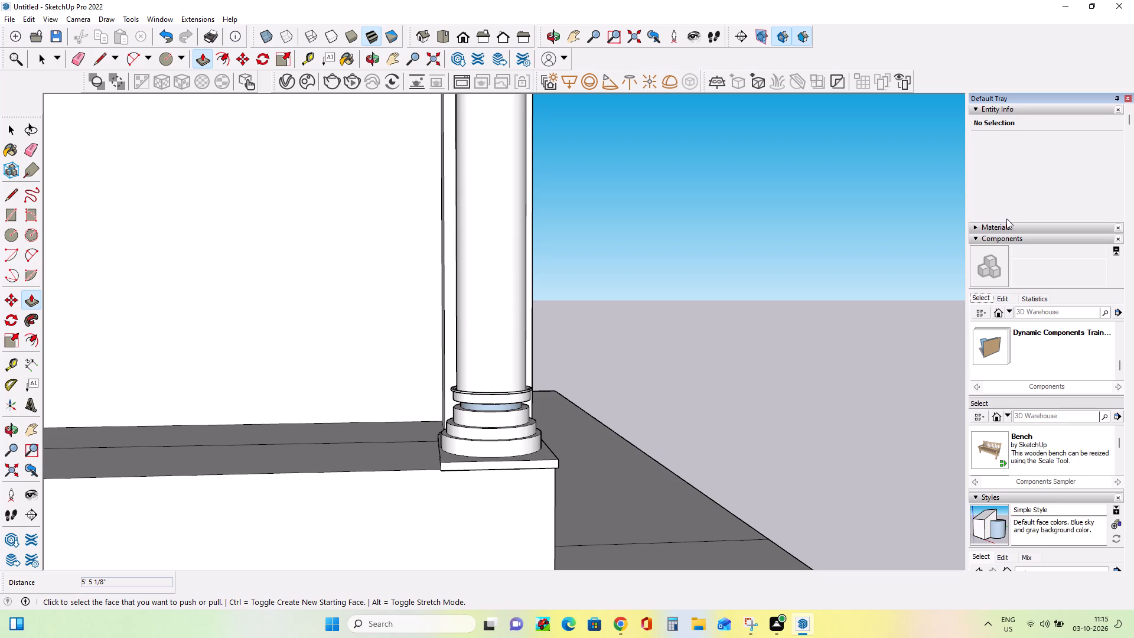
{"action": "left_click", "coordinate": [1009, 223]}
{"action": "left_click", "coordinate": [1012, 231]}
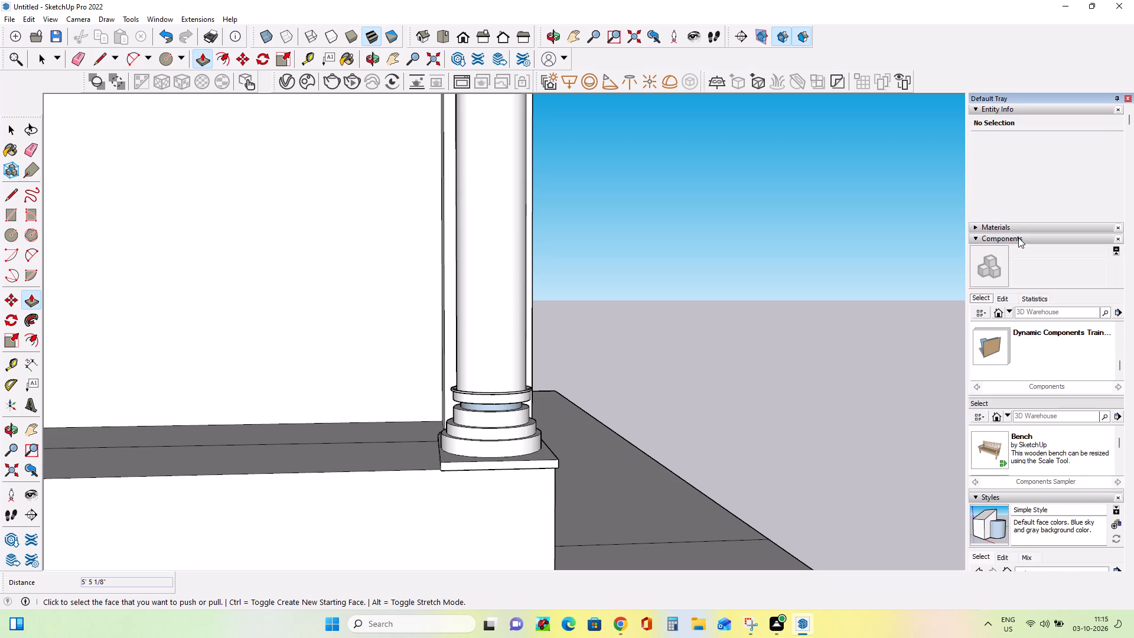
{"action": "left_click", "coordinate": [1019, 234]}
{"action": "left_click", "coordinate": [1032, 227]}
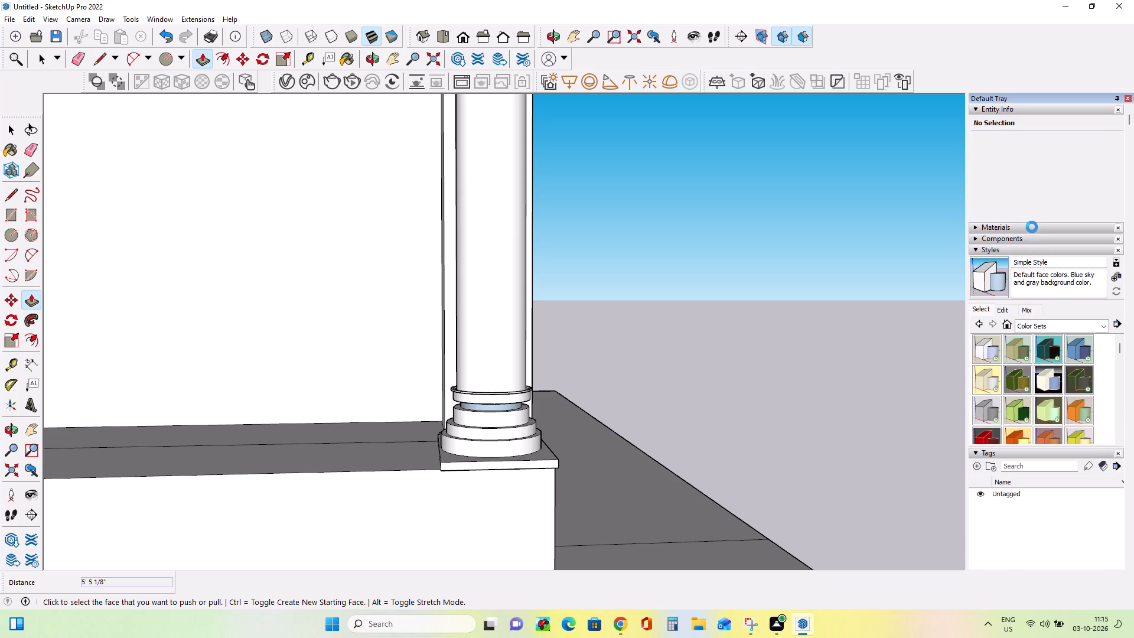
{"action": "left_click", "coordinate": [1038, 299]}
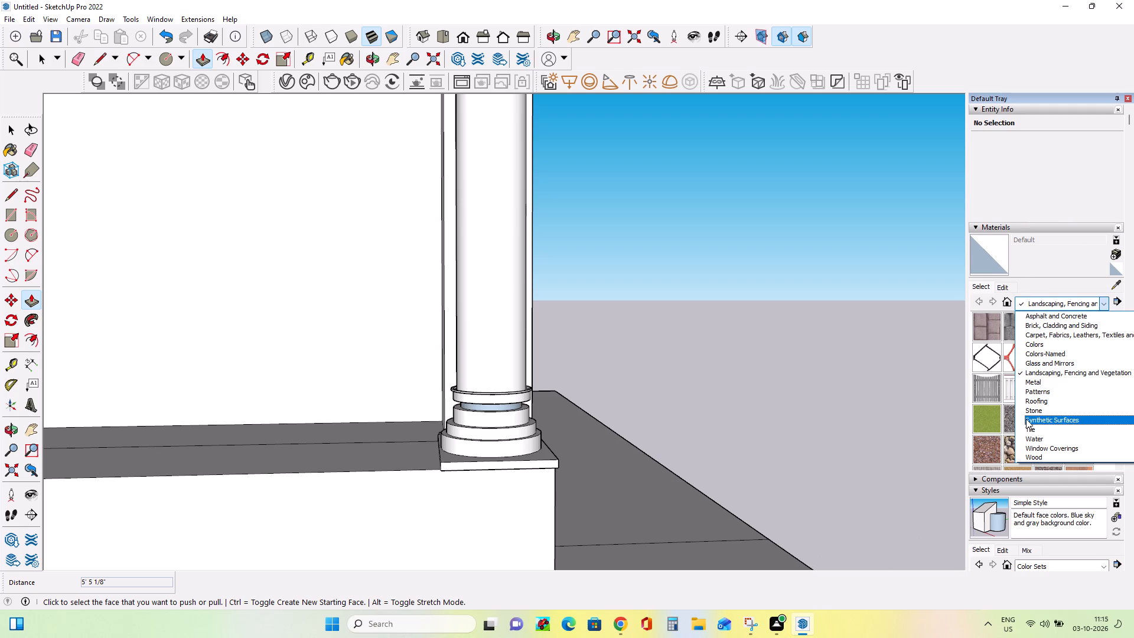
{"action": "left_click", "coordinate": [1035, 346]}
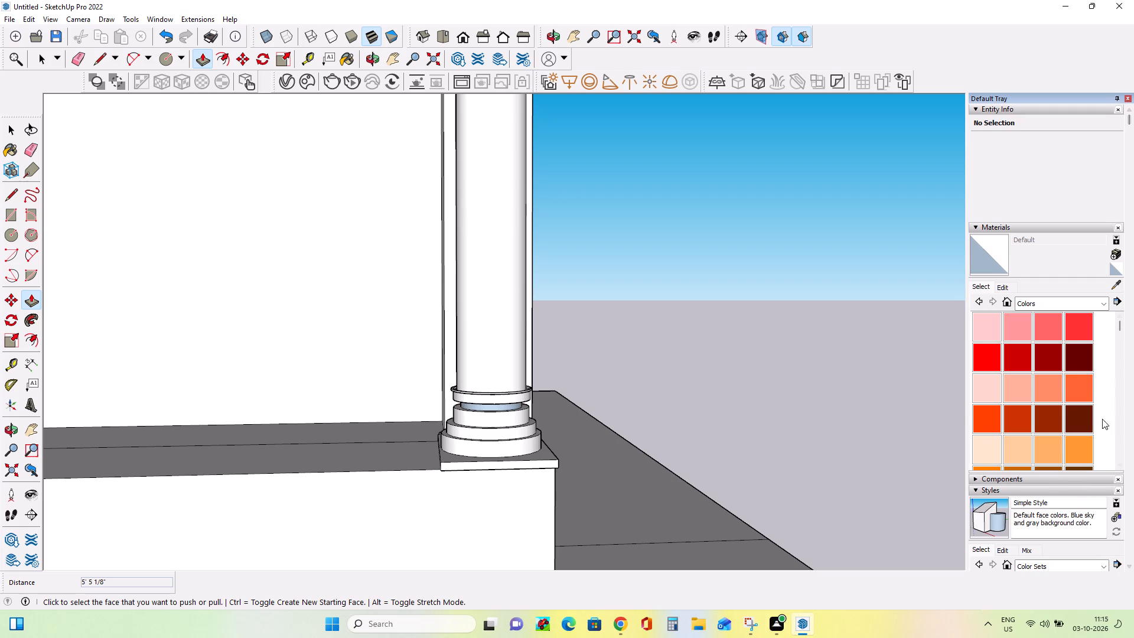
{"action": "scroll", "coordinate": [1011, 424], "scroll_direction": "down", "scroll_amount": 8}
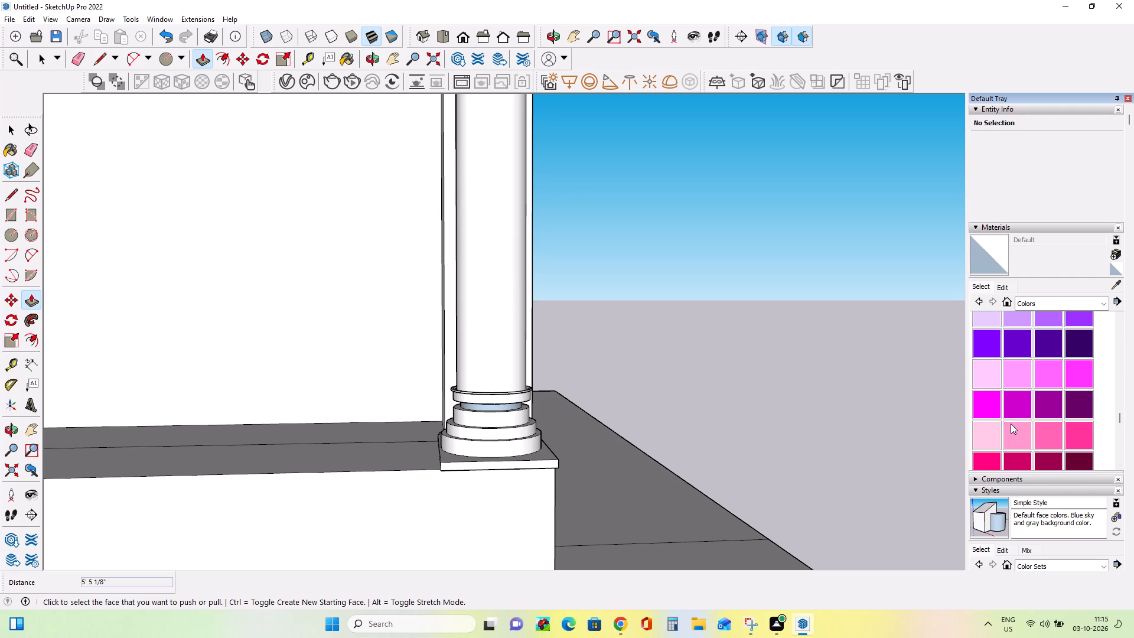
{"action": "scroll", "coordinate": [1011, 424], "scroll_direction": "down", "scroll_amount": 4}
{"action": "scroll", "coordinate": [1010, 420], "scroll_direction": "up", "scroll_amount": 2}
{"action": "left_click", "coordinate": [989, 407]}
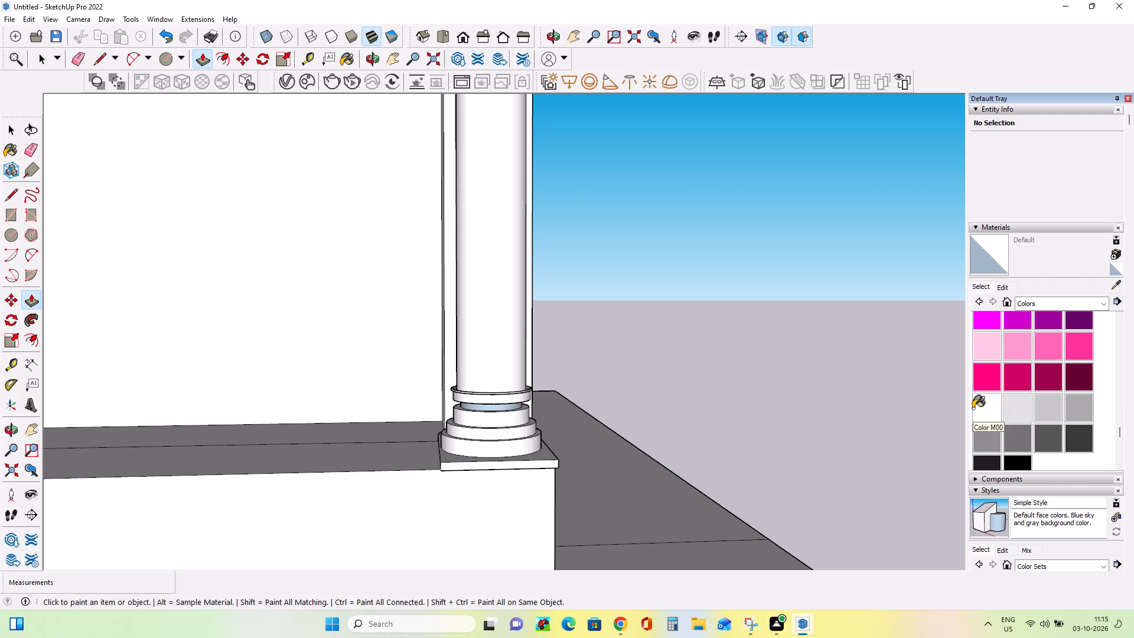
{"action": "scroll", "coordinate": [493, 399], "scroll_direction": "up", "scroll_amount": 19}
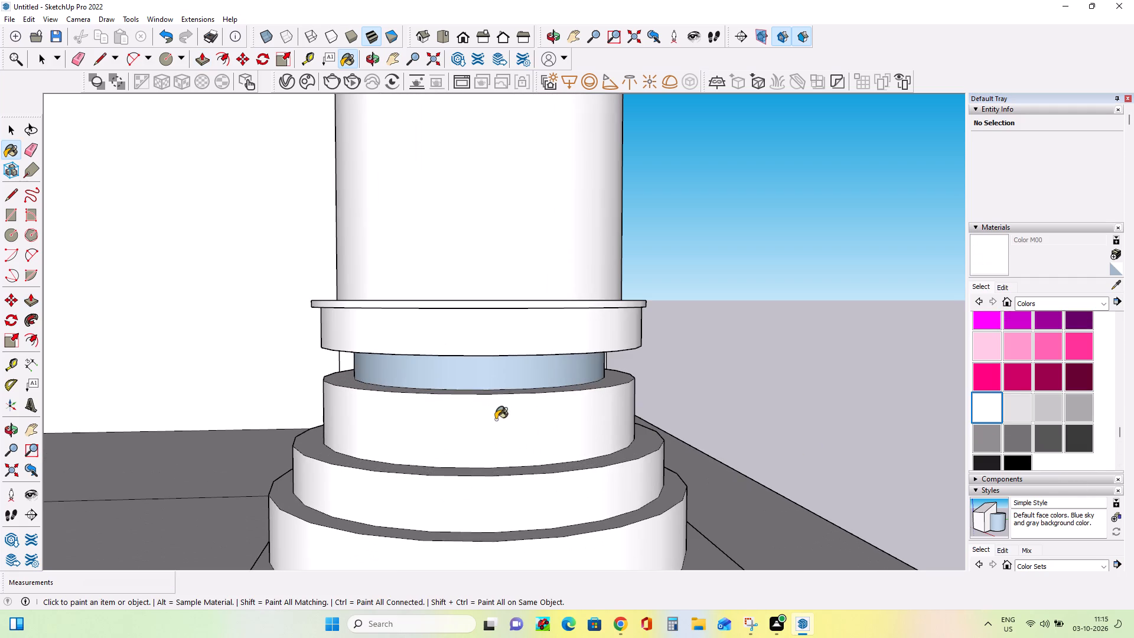
{"action": "left_click", "coordinate": [513, 377]}
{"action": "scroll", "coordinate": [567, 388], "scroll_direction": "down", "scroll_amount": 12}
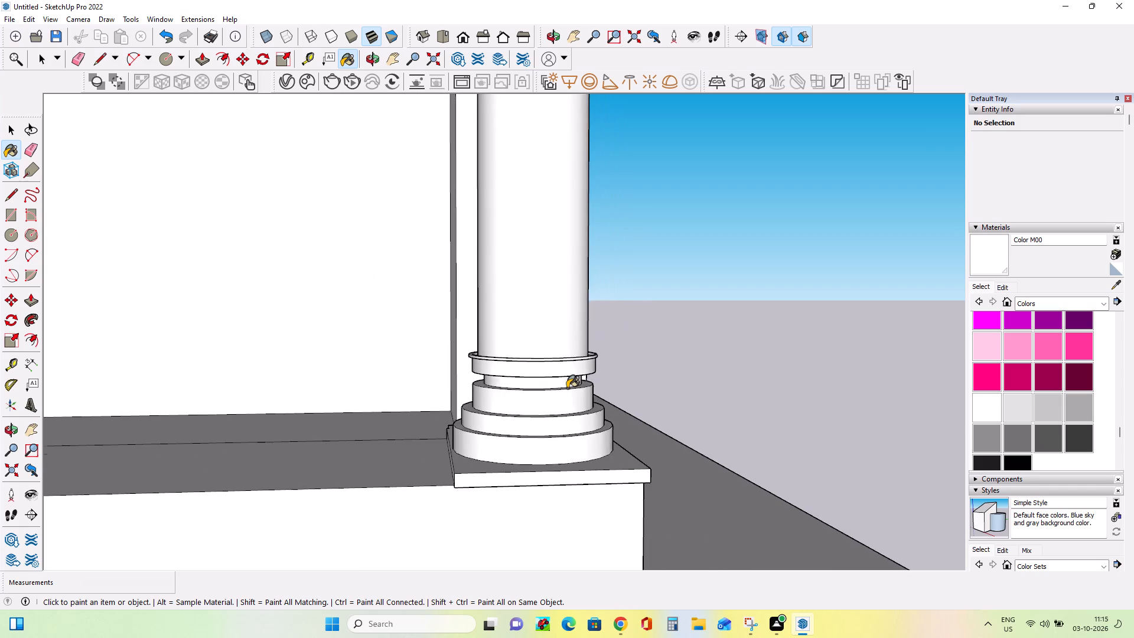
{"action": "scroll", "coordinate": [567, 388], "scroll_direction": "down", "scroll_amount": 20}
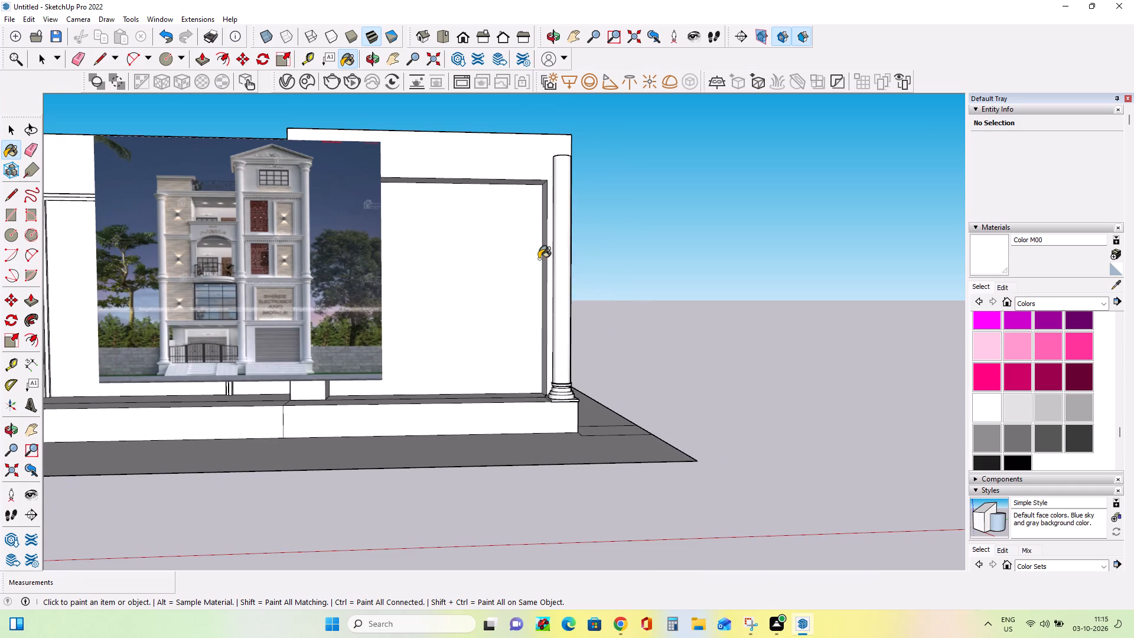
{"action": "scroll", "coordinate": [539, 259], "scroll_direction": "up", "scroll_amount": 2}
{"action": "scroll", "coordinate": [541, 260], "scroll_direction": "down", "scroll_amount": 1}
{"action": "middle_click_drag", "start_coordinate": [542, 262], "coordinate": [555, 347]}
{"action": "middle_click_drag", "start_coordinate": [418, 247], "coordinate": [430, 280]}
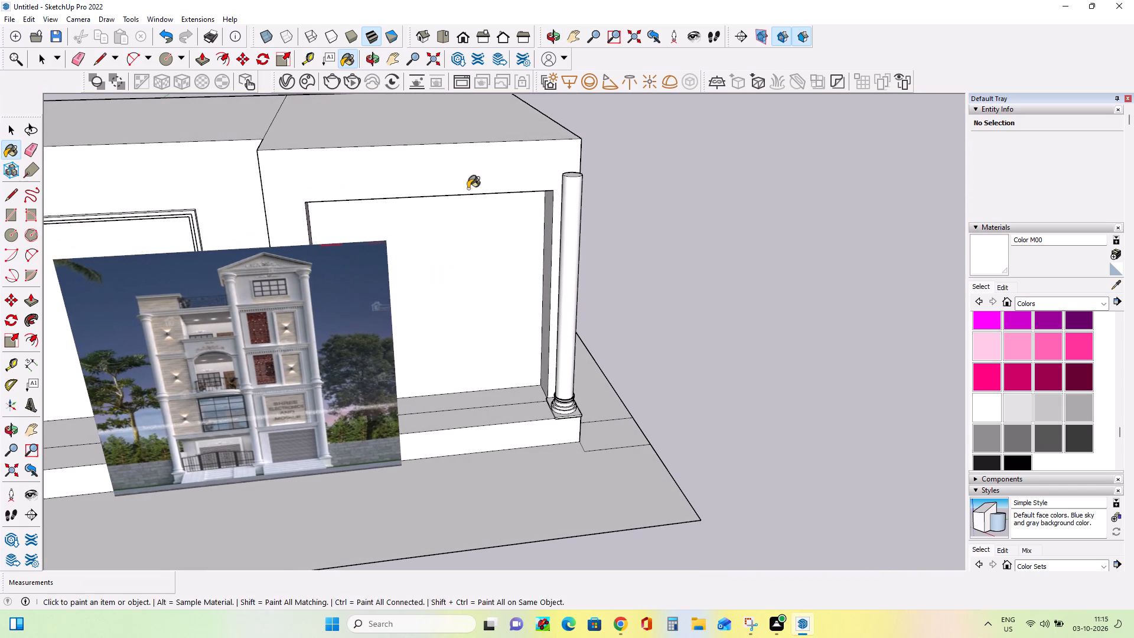
Lower the roof faces of both the right-hand and left-hand blocks by 4 5/8" using Push/Pull.
{"action": "left_click", "coordinate": [34, 300]}
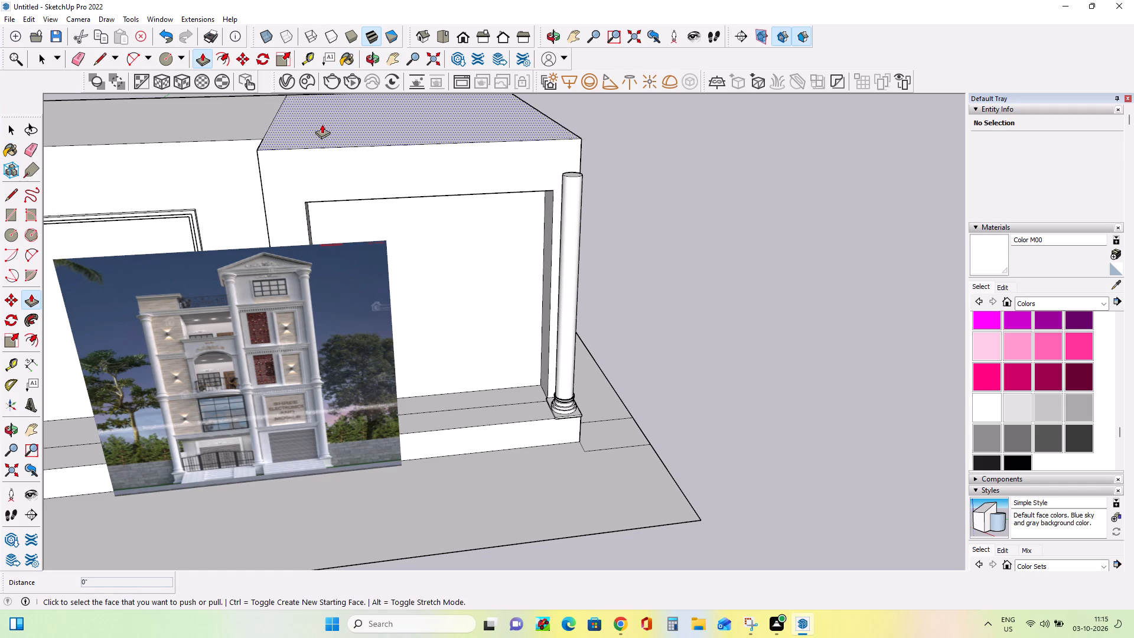
{"action": "left_click", "coordinate": [322, 124]}
{"action": "left_click", "coordinate": [321, 139]}
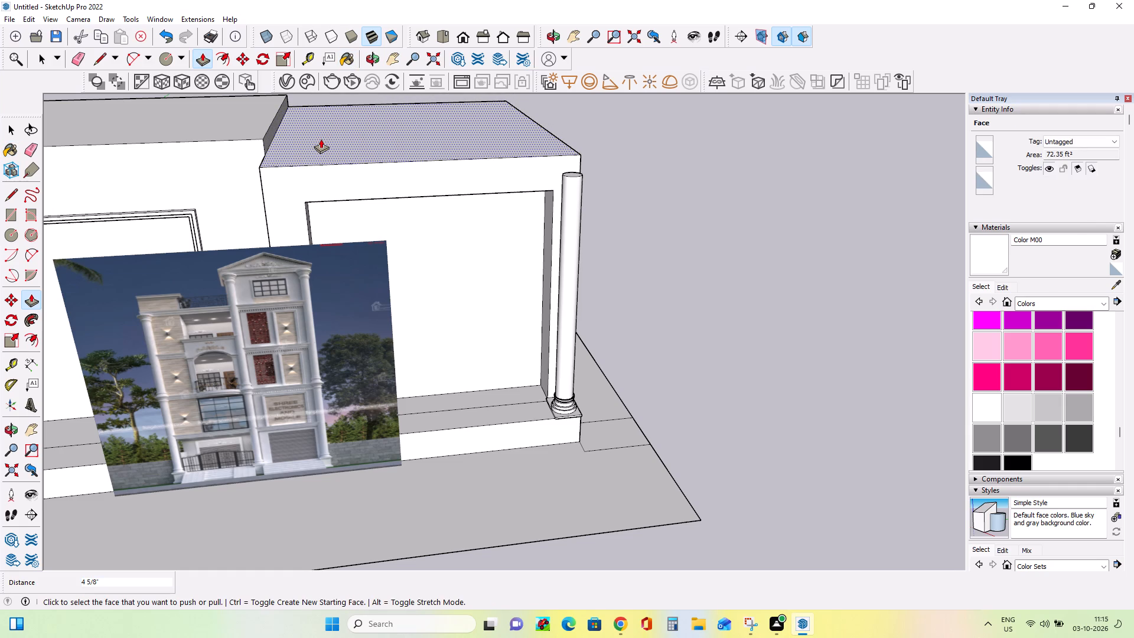
{"action": "left_click", "coordinate": [225, 118]}
{"action": "left_click", "coordinate": [279, 136]}
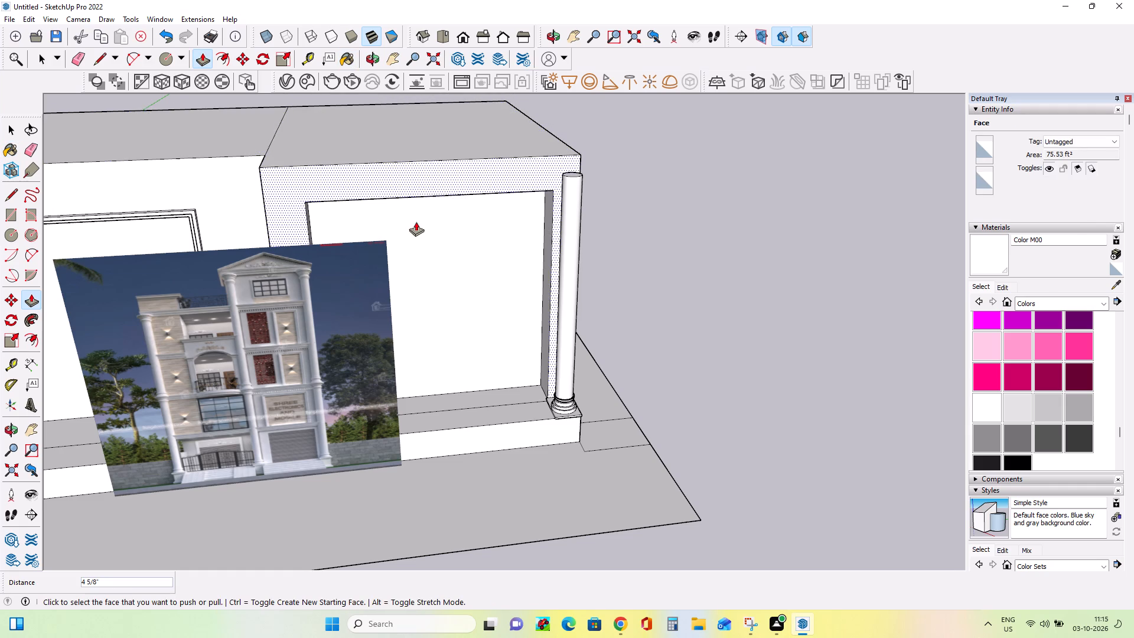
Examine the reference elevation around the ground-floor shutter, the horizontal moulding above it and the flanking columns.
{"action": "middle_click_drag", "start_coordinate": [416, 222], "coordinate": [416, 170]}
{"action": "scroll", "coordinate": [416, 170], "scroll_direction": "down", "scroll_amount": 2}
{"action": "scroll", "coordinate": [361, 359], "scroll_direction": "up", "scroll_amount": 2}
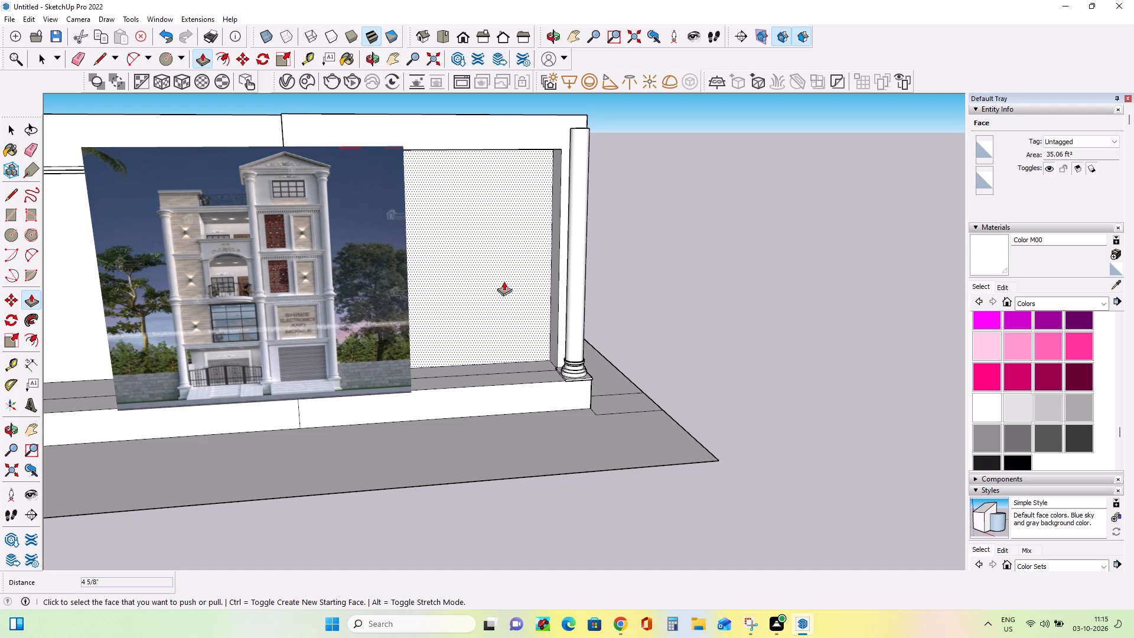
{"action": "middle_click_drag", "start_coordinate": [519, 279], "coordinate": [522, 285]}
{"action": "scroll", "coordinate": [284, 344], "scroll_direction": "up", "scroll_amount": 8}
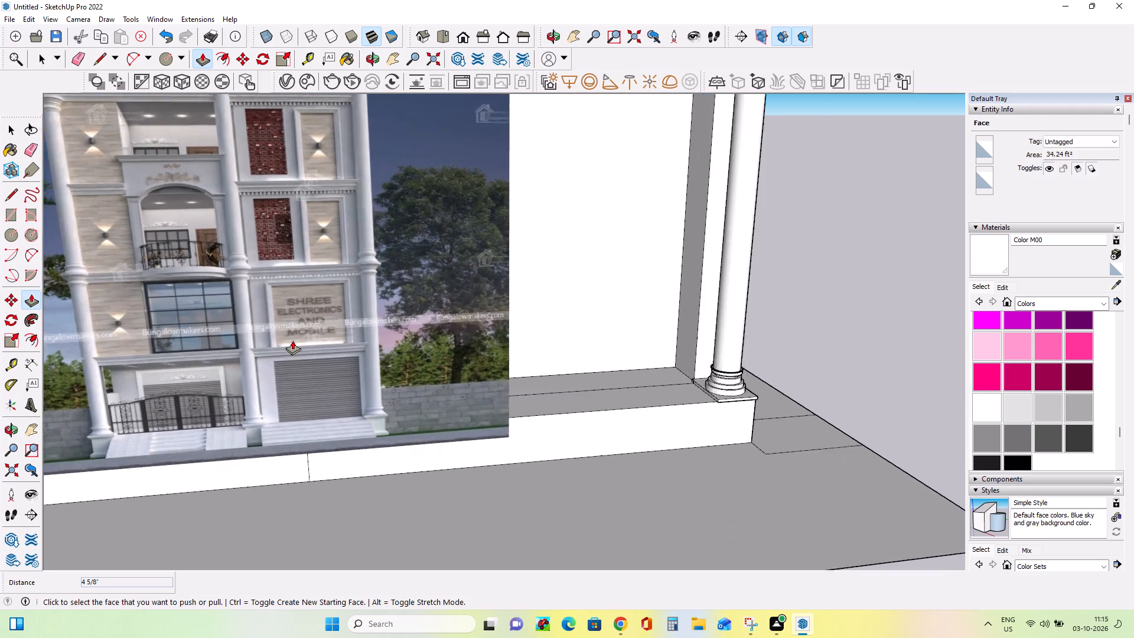
{"action": "scroll", "coordinate": [294, 340], "scroll_direction": "up", "scroll_amount": 7}
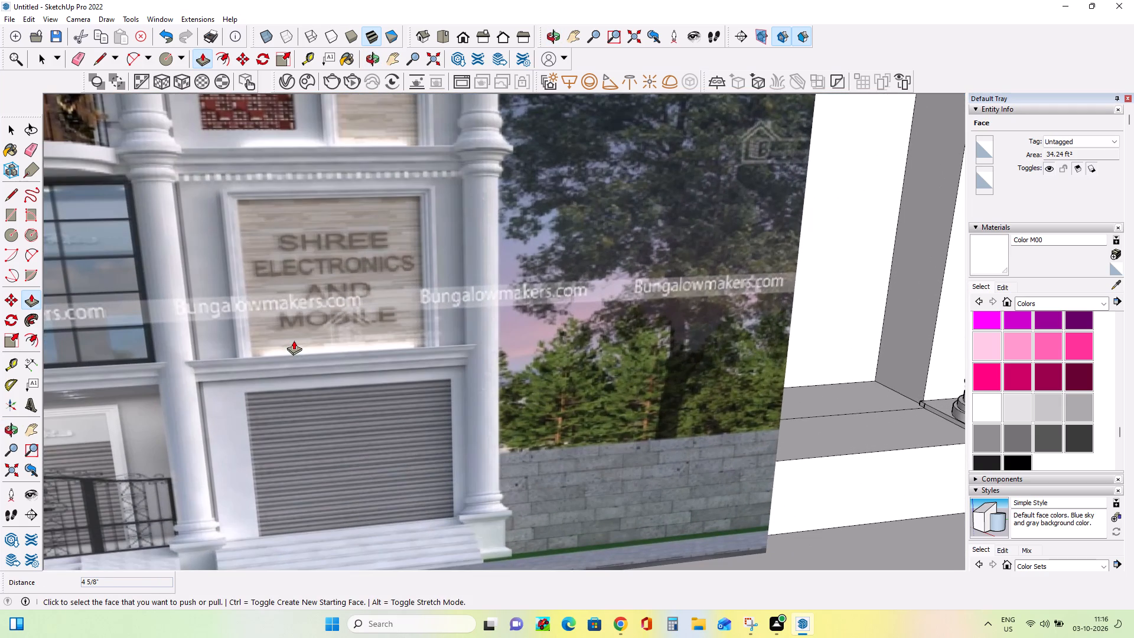
{"action": "scroll", "coordinate": [294, 340], "scroll_direction": "down", "scroll_amount": 19}
{"action": "scroll", "coordinate": [294, 340], "scroll_direction": "down", "scroll_amount": 4}
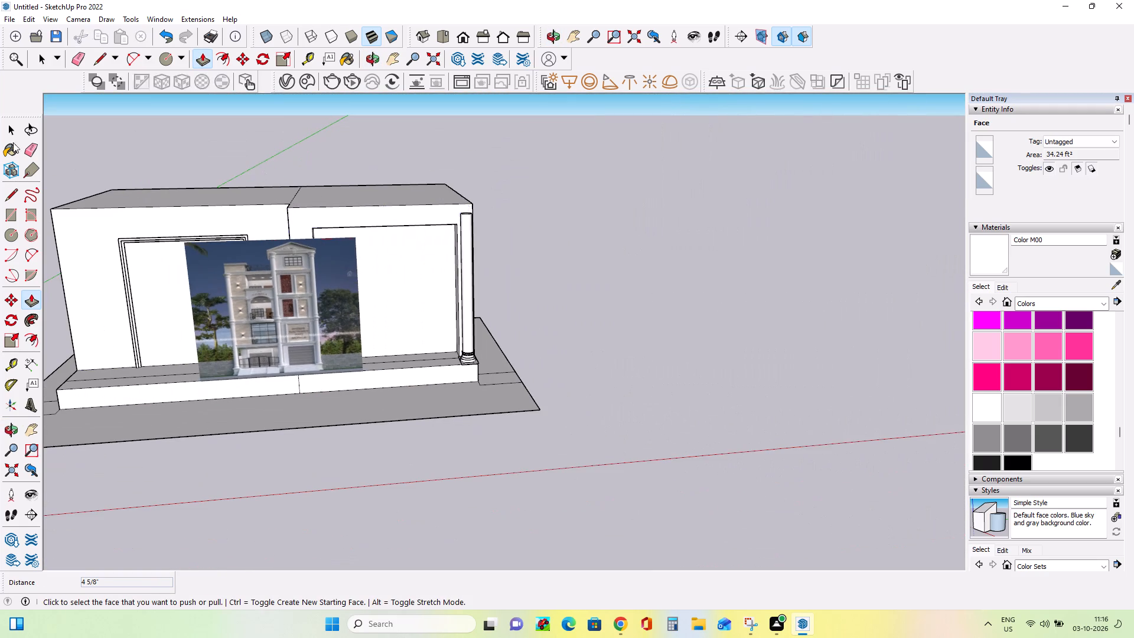
Draw a rectangle about 7' 6 5/16" by 7 1/16" along the top of the column-side block's front face.
{"action": "left_click", "coordinate": [9, 216]}
{"action": "scroll", "coordinate": [346, 234], "scroll_direction": "up", "scroll_amount": 3}
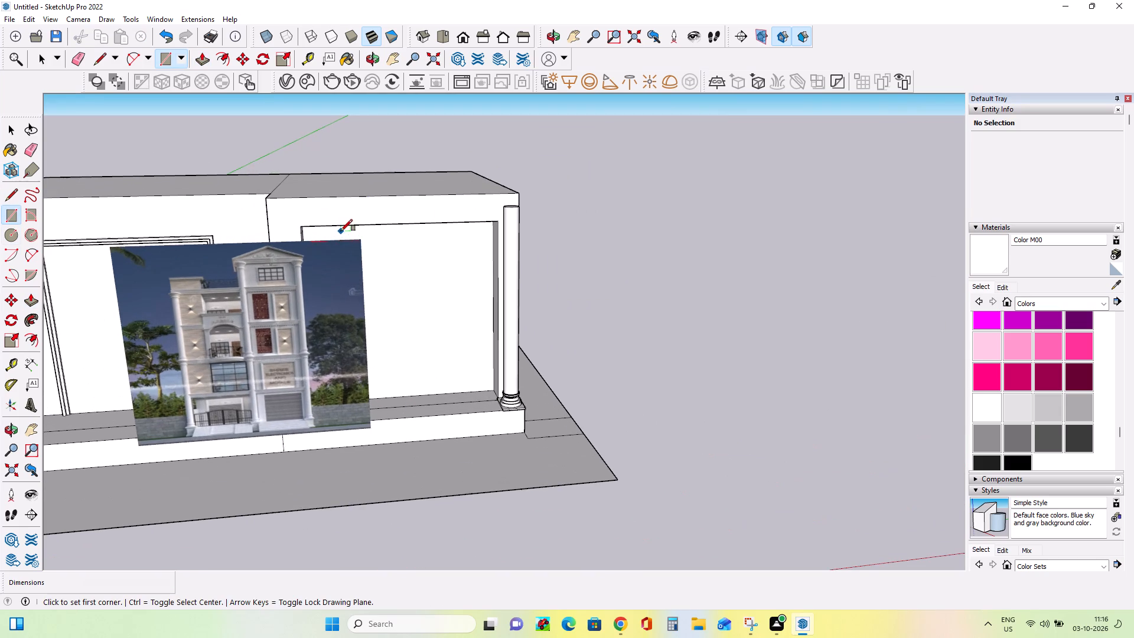
{"action": "scroll", "coordinate": [278, 383], "scroll_direction": "up", "scroll_amount": 9}
{"action": "scroll", "coordinate": [278, 383], "scroll_direction": "down", "scroll_amount": 9}
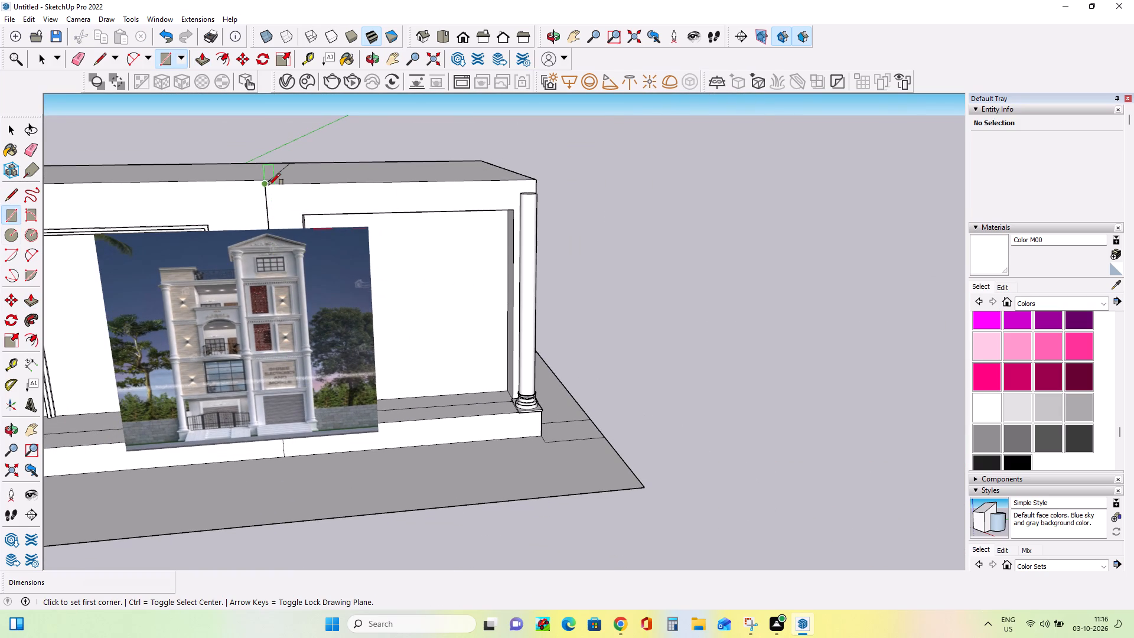
{"action": "left_click", "coordinate": [269, 185]}
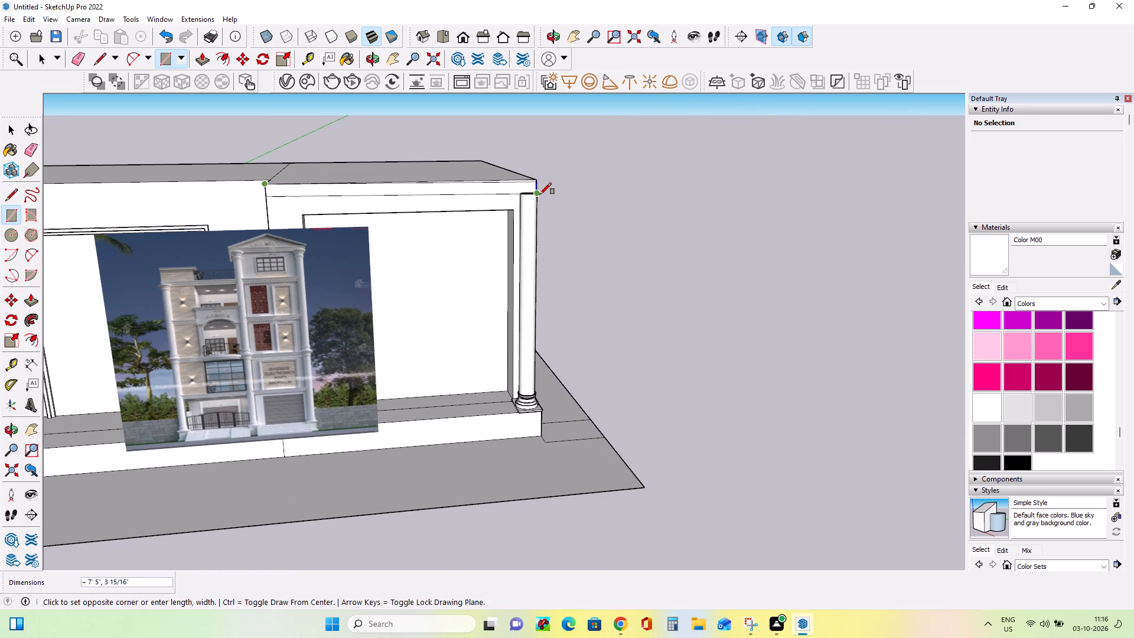
{"action": "middle_click_drag", "start_coordinate": [540, 194], "coordinate": [359, 259]}
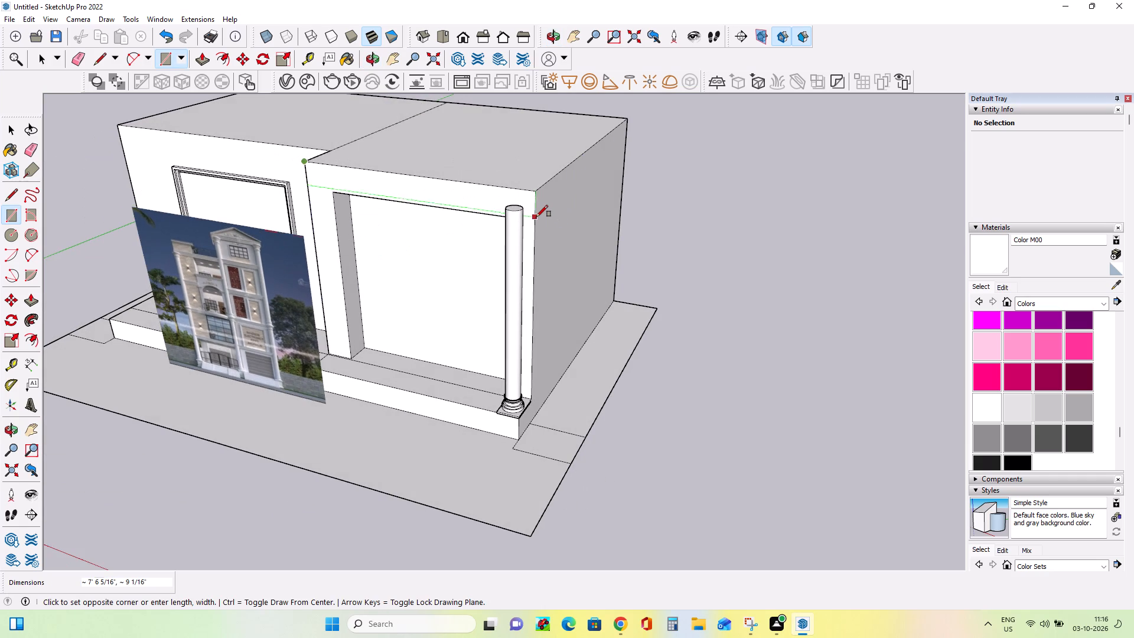
{"action": "left_click", "coordinate": [536, 212]}
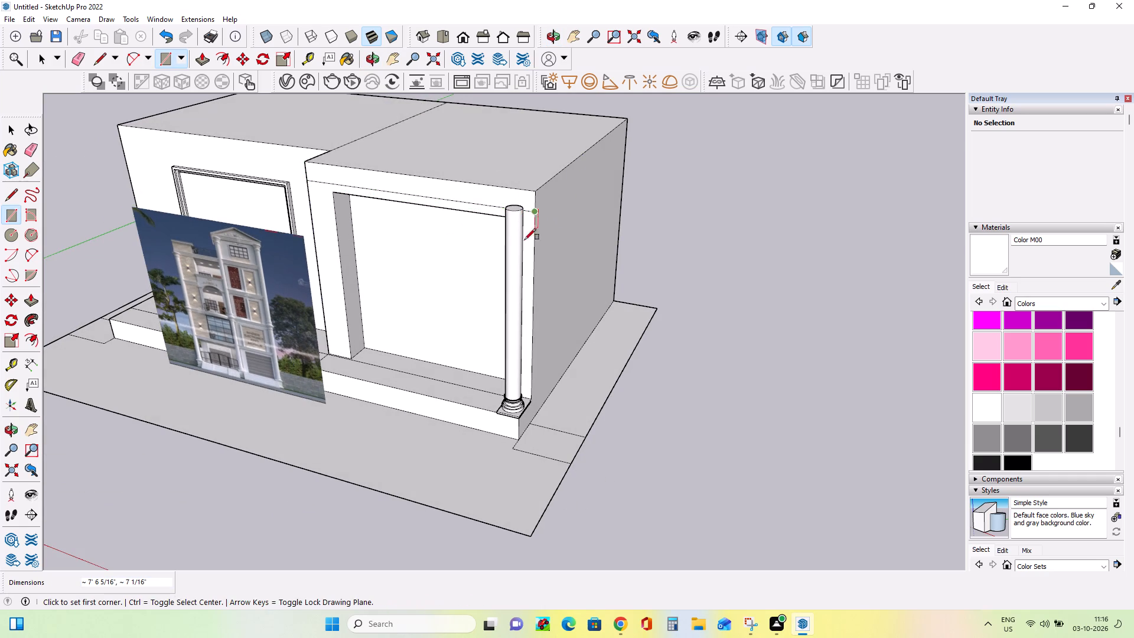
Pull the new rectangular strip at the top of the front wall outward 3" to form a projecting beam.
{"action": "middle_click_drag", "start_coordinate": [419, 258], "coordinate": [625, 252]}
{"action": "left_click", "coordinate": [32, 300]}
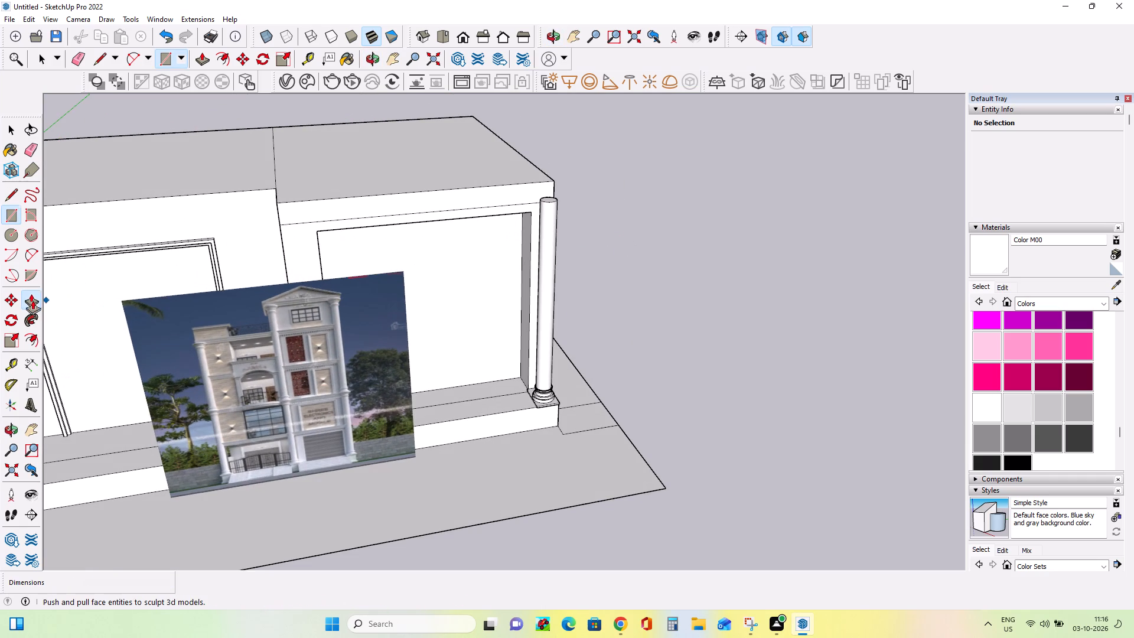
{"action": "left_click", "coordinate": [361, 206]}
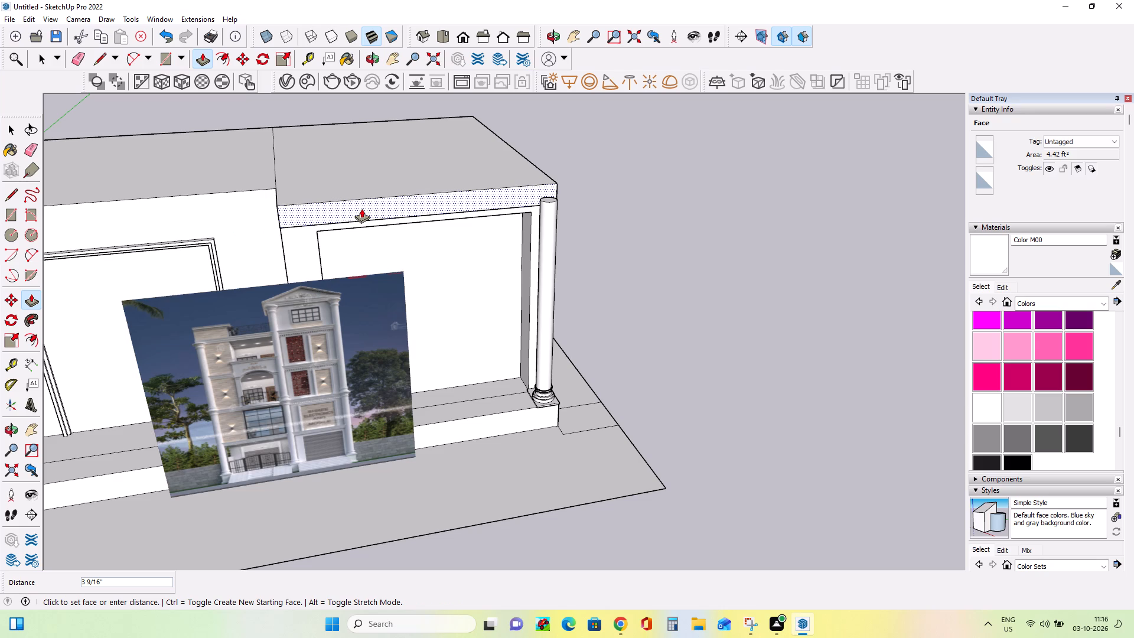
{"action": "left_click", "coordinate": [361, 209]}
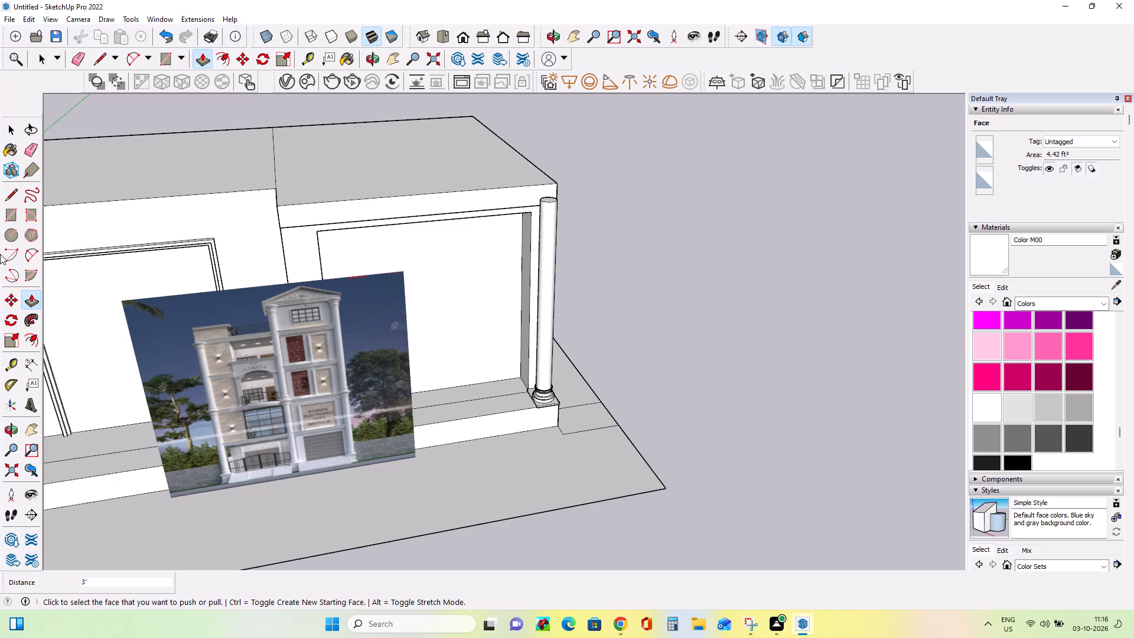
Examine the stepped moulding above the ground-floor shutter in the reference elevation.
{"action": "left_click", "coordinate": [12, 217]}
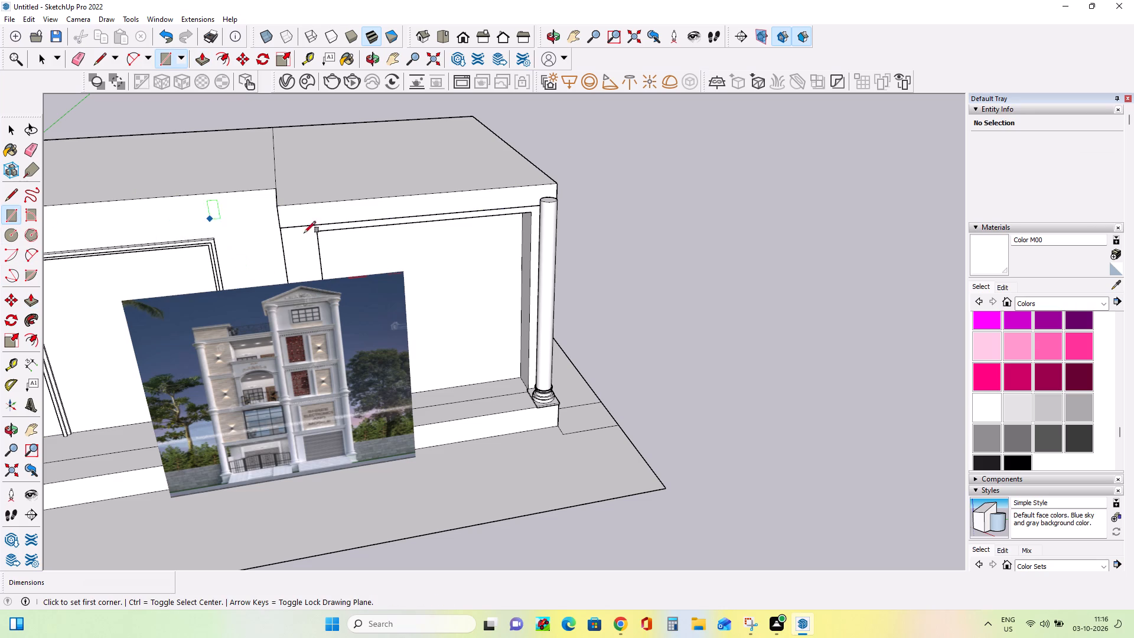
{"action": "scroll", "coordinate": [286, 227], "scroll_direction": "up", "scroll_amount": 6}
{"action": "middle_click_drag", "start_coordinate": [317, 320], "coordinate": [291, 216]}
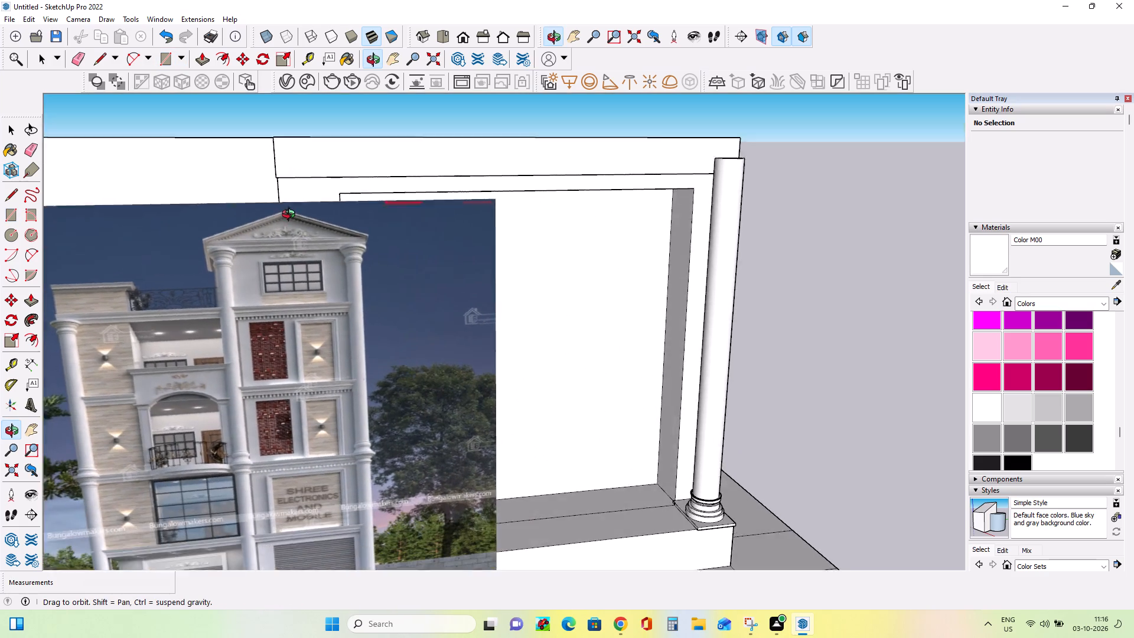
{"action": "middle_click_drag", "start_coordinate": [291, 216], "coordinate": [291, 215]}
{"action": "scroll", "coordinate": [321, 574], "scroll_direction": "up", "scroll_amount": 5}
{"action": "scroll", "coordinate": [322, 513], "scroll_direction": "up", "scroll_amount": 3}
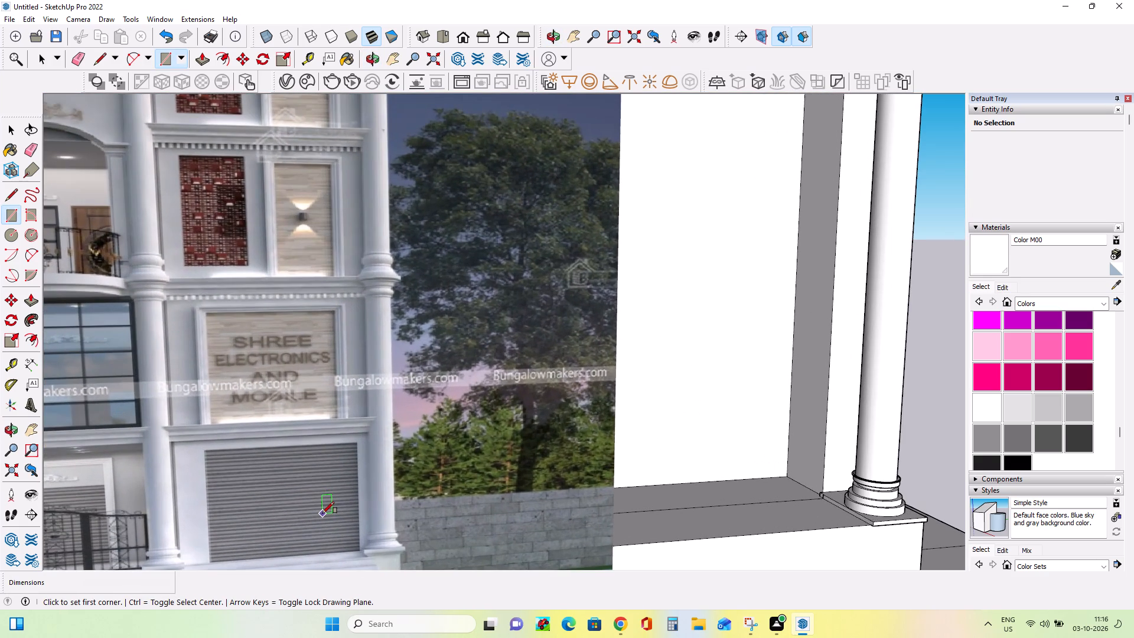
{"action": "scroll", "coordinate": [323, 513], "scroll_direction": "down", "scroll_amount": 10}
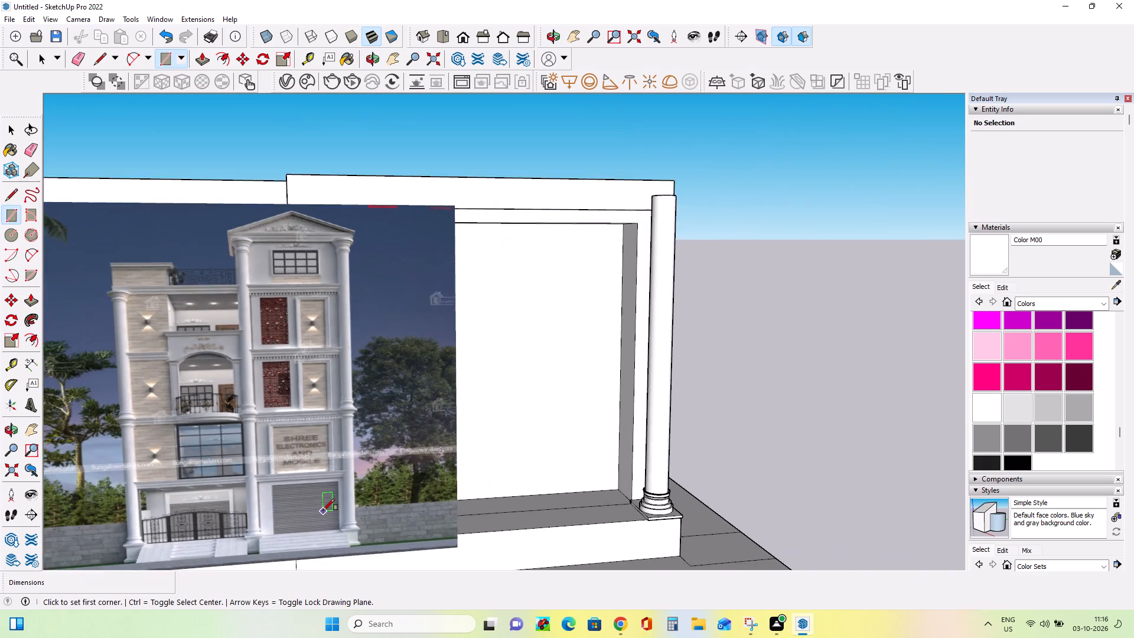
{"action": "scroll", "coordinate": [323, 510], "scroll_direction": "down", "scroll_amount": 3}
{"action": "scroll", "coordinate": [283, 468], "scroll_direction": "up", "scroll_amount": 11}
{"action": "middle_click_drag", "start_coordinate": [313, 505], "coordinate": [318, 489]}
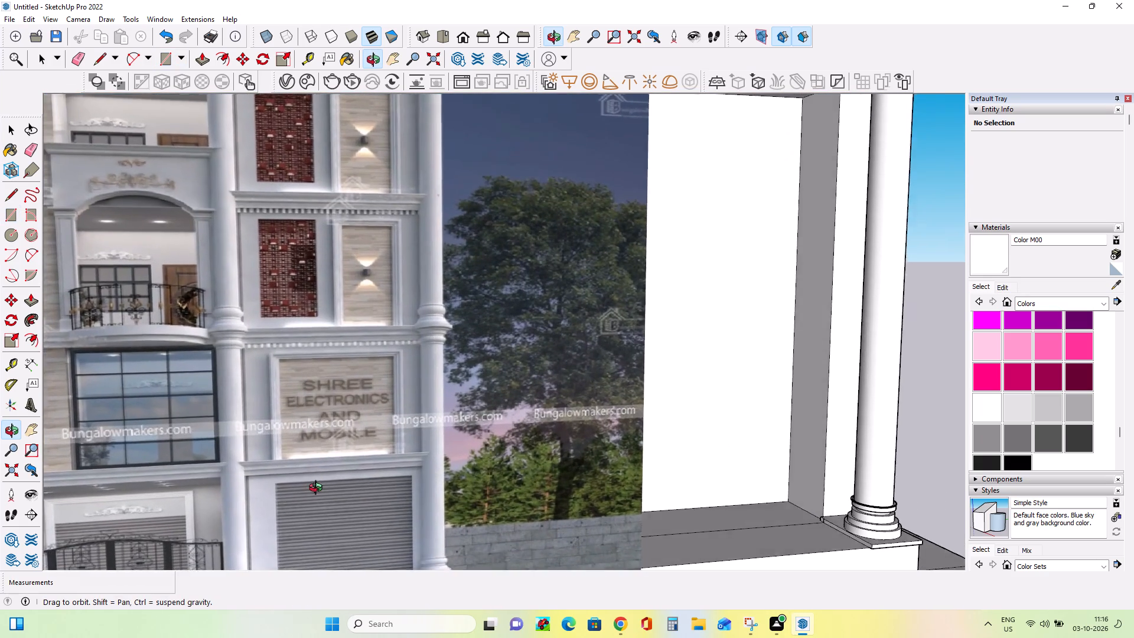
{"action": "middle_click_drag", "start_coordinate": [318, 489], "coordinate": [310, 499]}
{"action": "scroll", "coordinate": [314, 481], "scroll_direction": "down", "scroll_amount": 13}
Divide the projecting beam's front into three bands with full-width rectangles about 2 5/16" high at the bottom and 3 1/2" high above it.
{"action": "scroll", "coordinate": [370, 278], "scroll_direction": "up", "scroll_amount": 7}
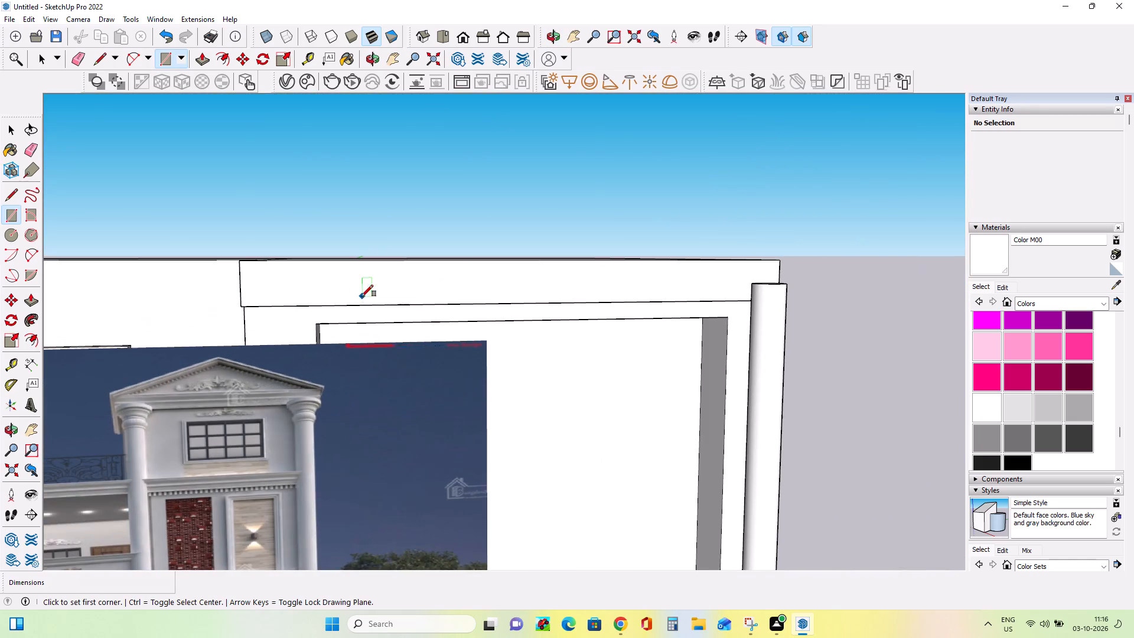
{"action": "left_click", "coordinate": [240, 304]}
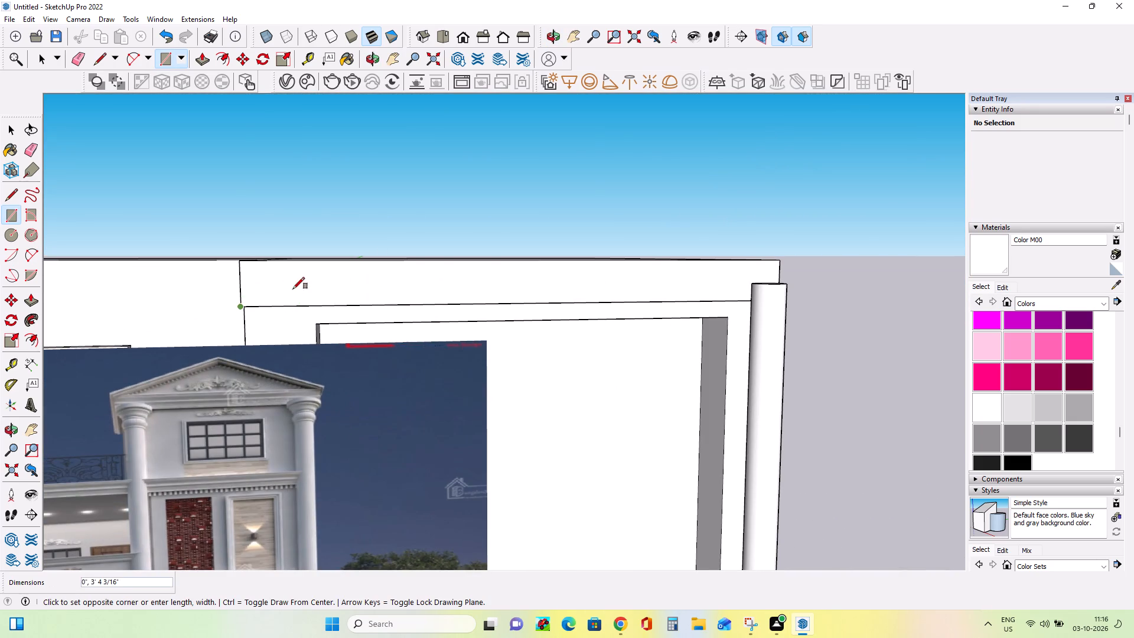
{"action": "middle_click_drag", "start_coordinate": [810, 277], "coordinate": [597, 306]}
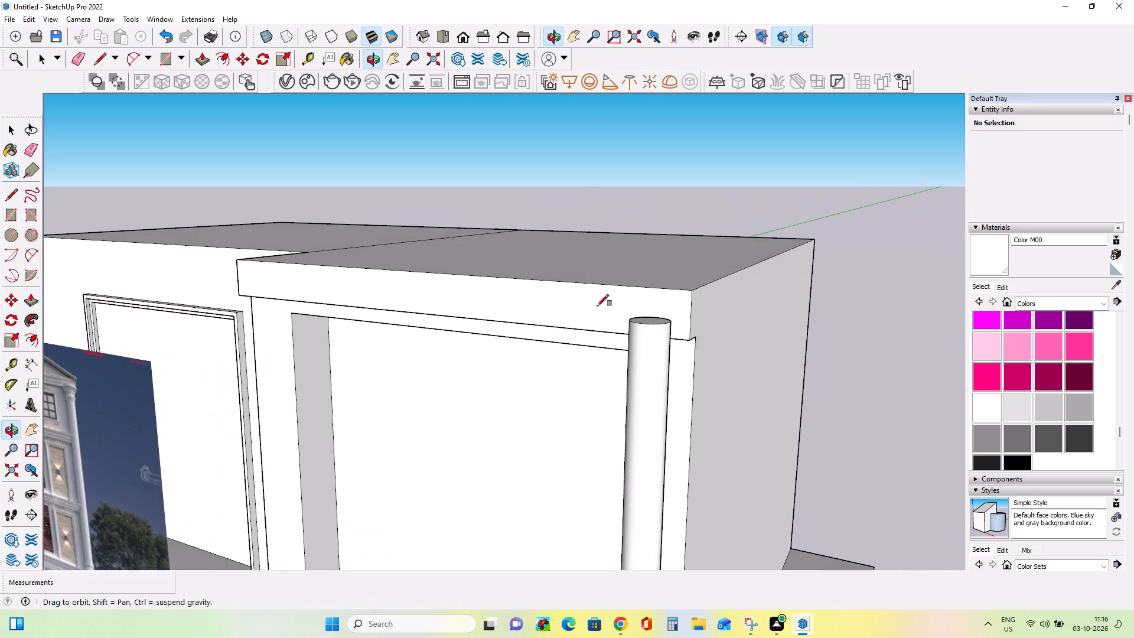
{"action": "middle_click_drag", "start_coordinate": [597, 306], "coordinate": [597, 305]}
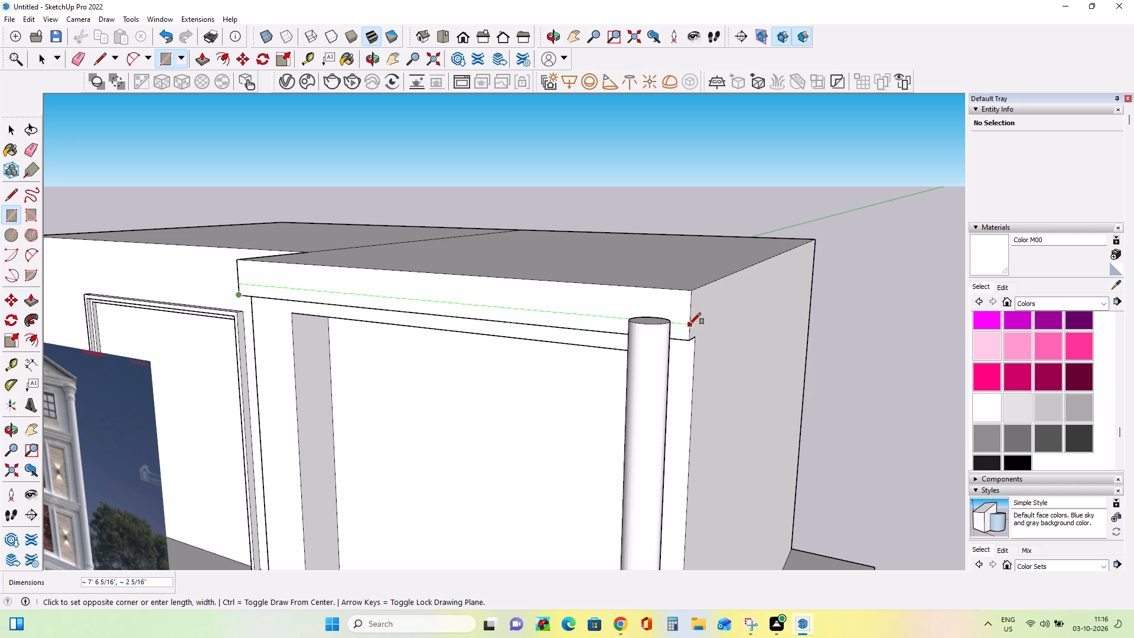
{"action": "double_click", "coordinate": [689, 324]}
{"action": "left_click", "coordinate": [689, 324]}
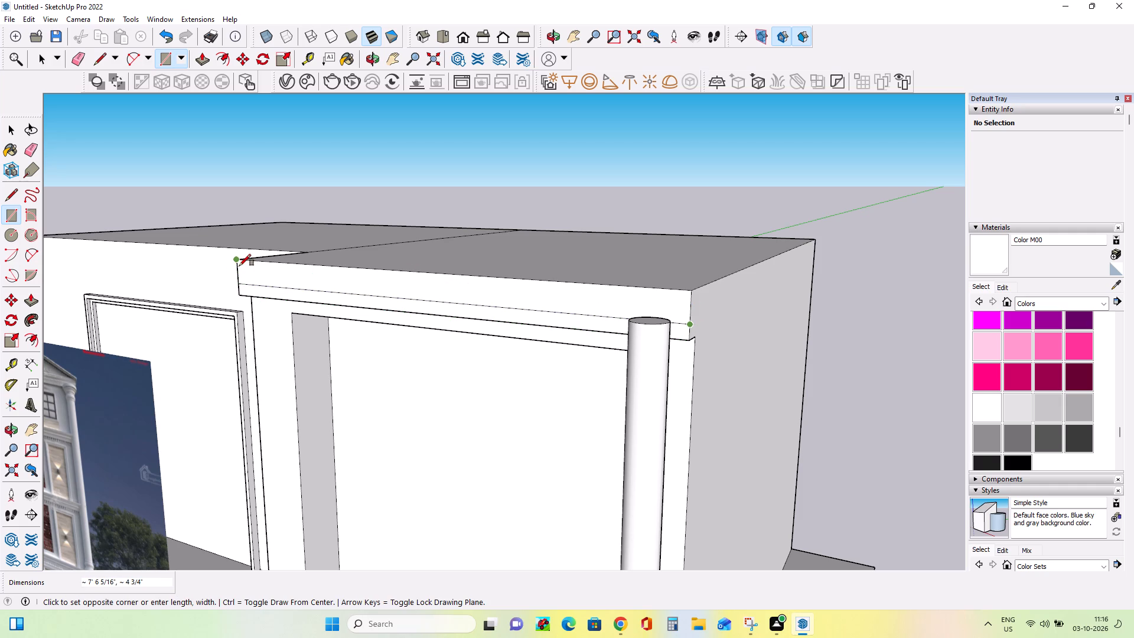
{"action": "scroll", "coordinate": [239, 266], "scroll_direction": "up", "scroll_amount": 8}
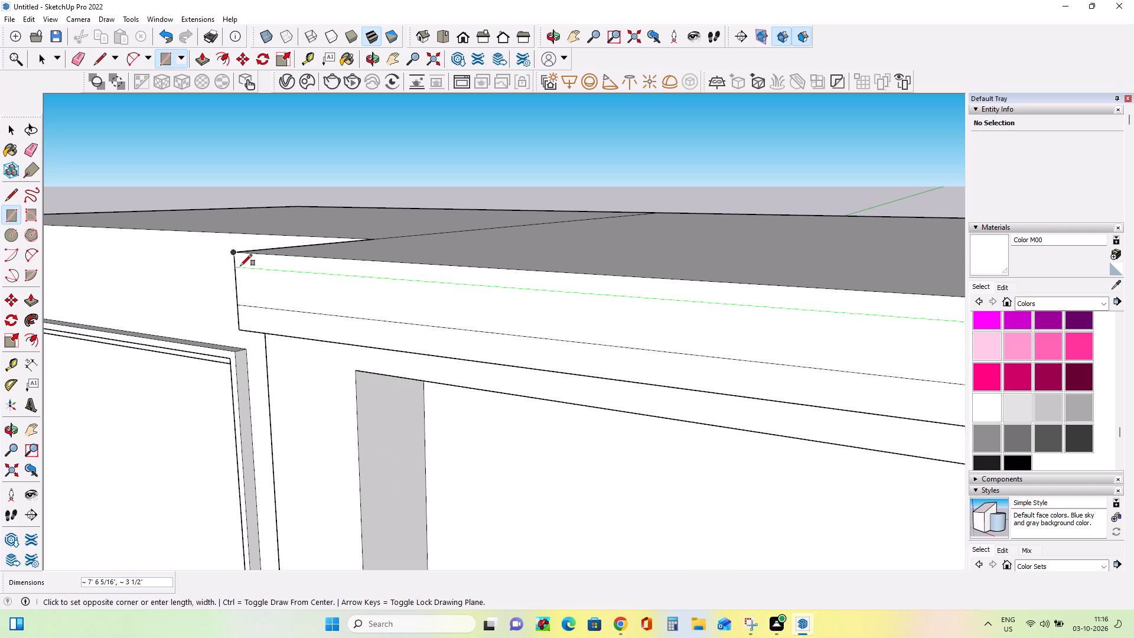
{"action": "left_click", "coordinate": [240, 266]}
Pull the beam's three bands outward as a stepped cornice: bottom 3 1/16", middle about 5 1/4" and top 9".
{"action": "scroll", "coordinate": [275, 339], "scroll_direction": "down", "scroll_amount": 9}
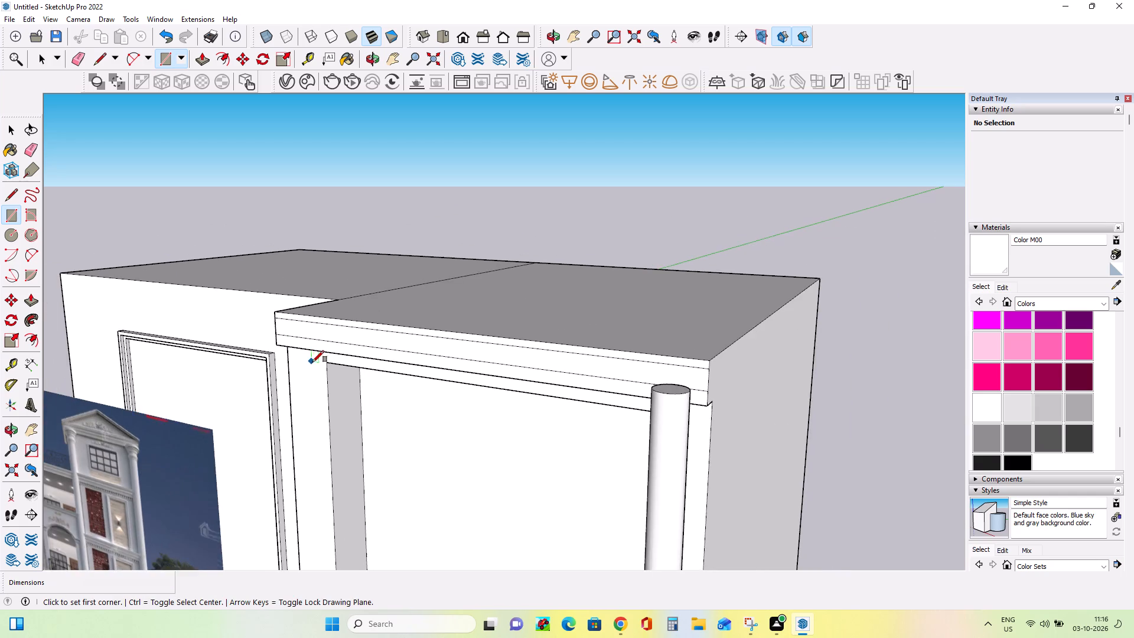
{"action": "middle_click_drag", "start_coordinate": [344, 383], "coordinate": [478, 416]}
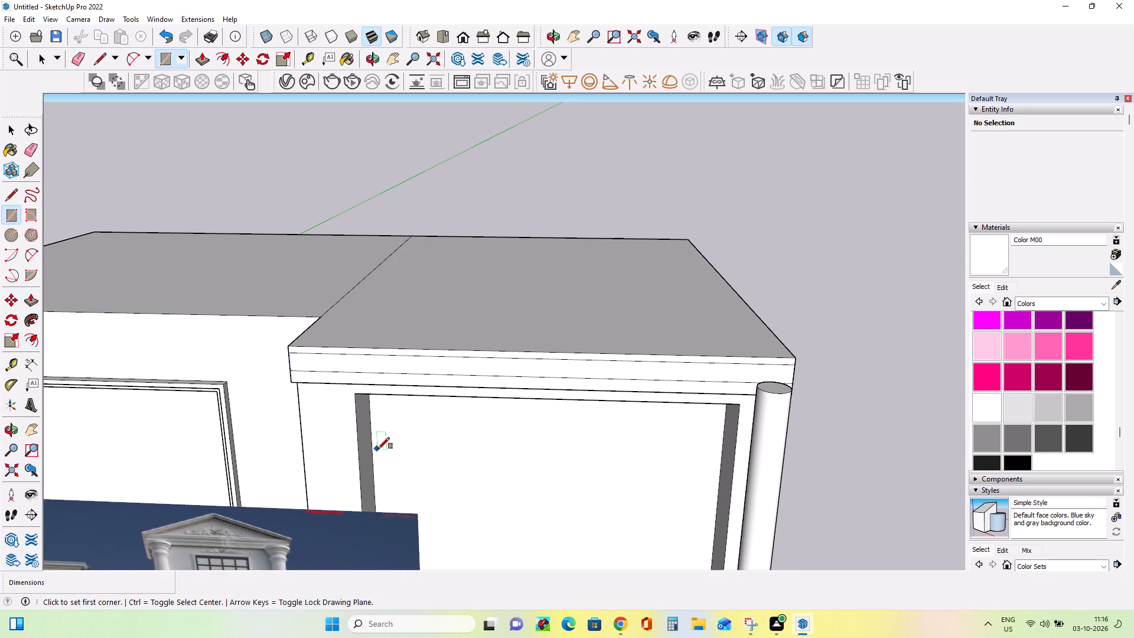
{"action": "middle_click_drag", "start_coordinate": [380, 448], "coordinate": [536, 403]}
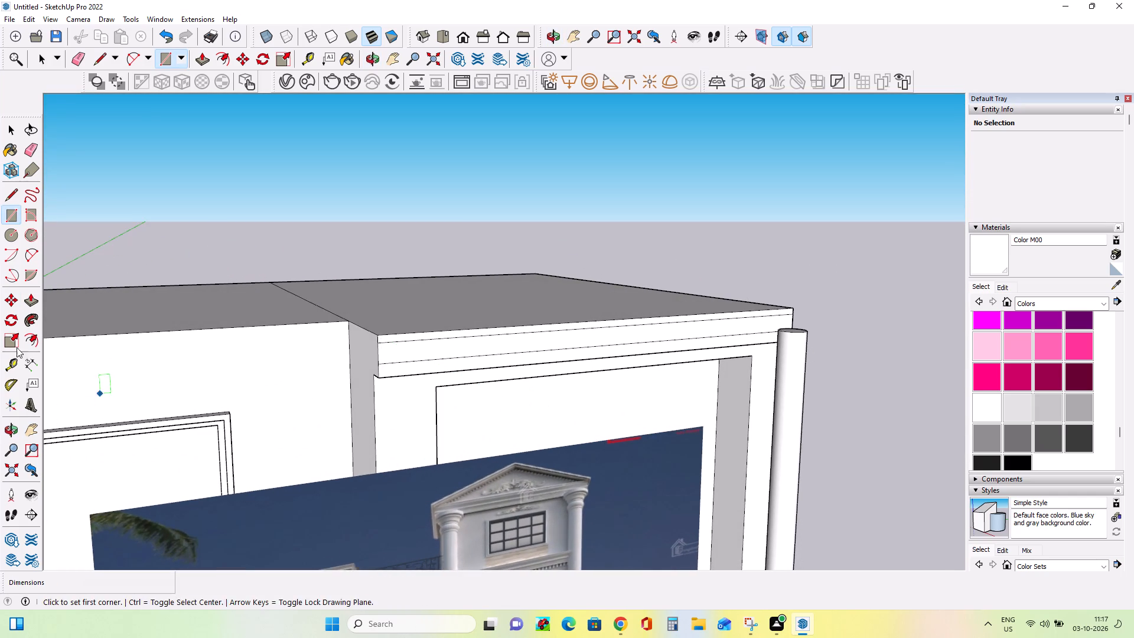
{"action": "left_click", "coordinate": [28, 304]}
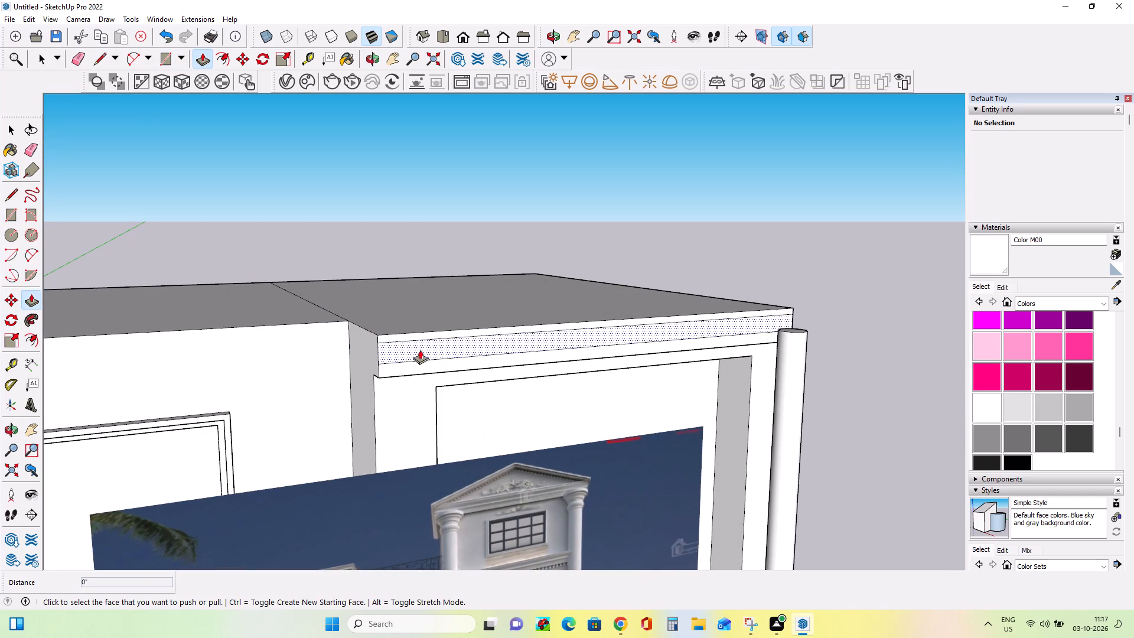
{"action": "left_click", "coordinate": [419, 362]}
{"action": "left_click", "coordinate": [425, 366]}
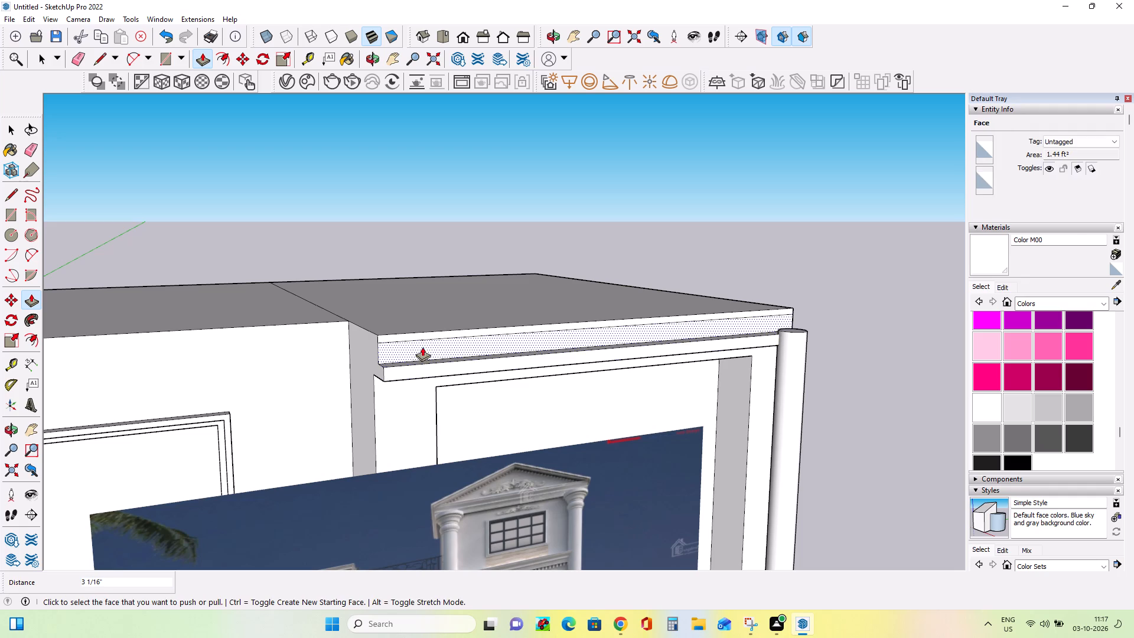
{"action": "left_click", "coordinate": [422, 347]}
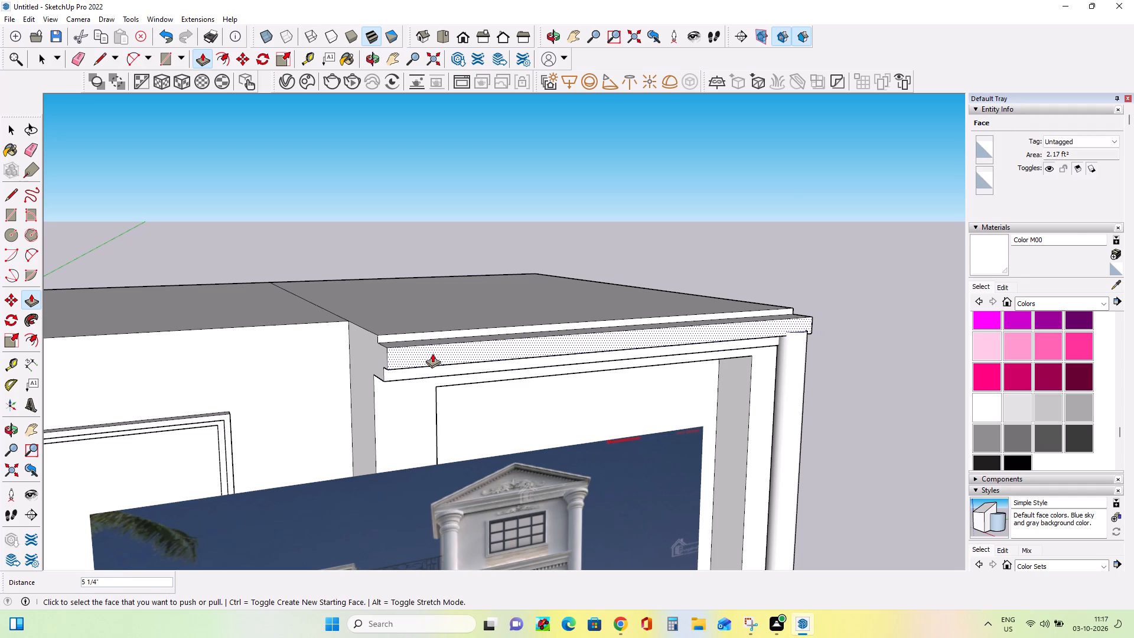
{"action": "left_click", "coordinate": [432, 353]}
{"action": "left_click", "coordinate": [415, 334]}
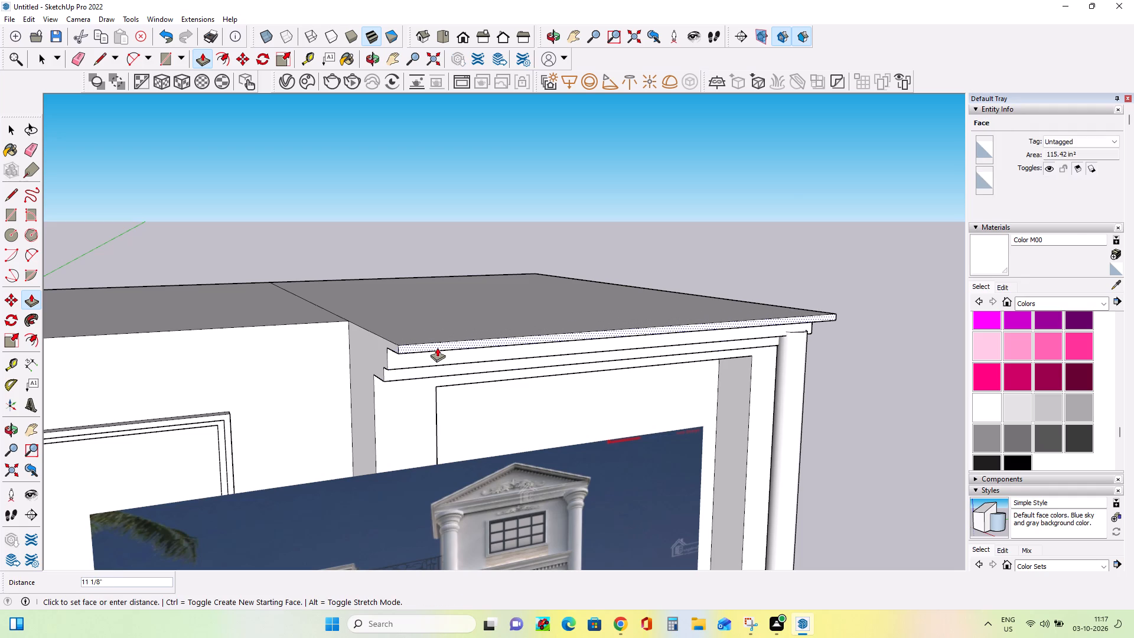
{"action": "left_click", "coordinate": [432, 346]}
{"action": "middle_click_drag", "start_coordinate": [472, 366], "coordinate": [394, 321]}
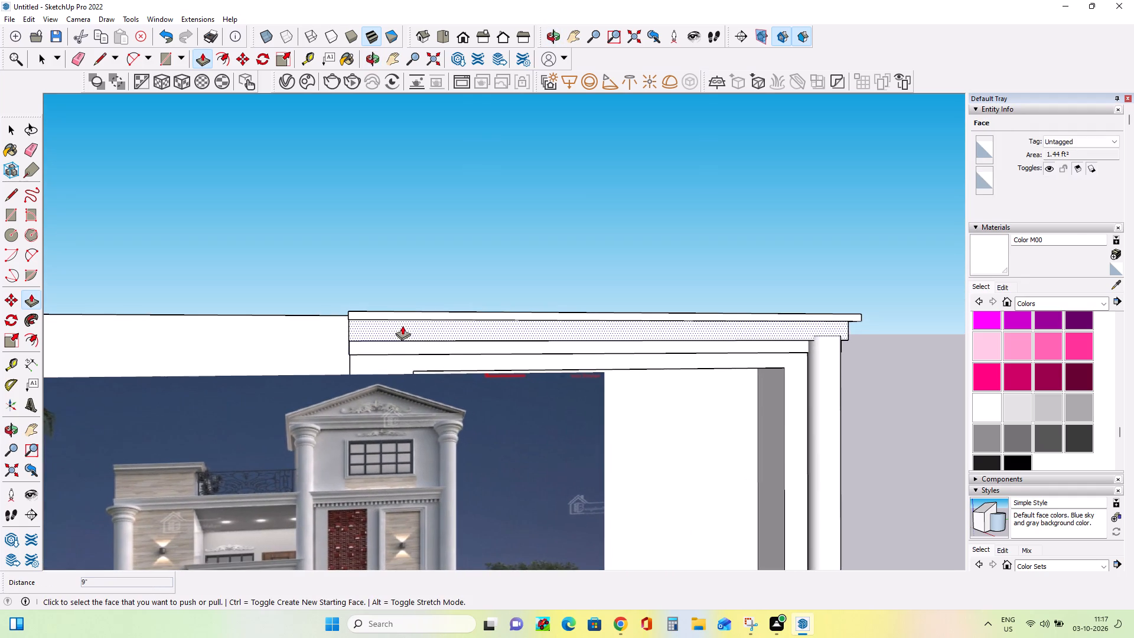
Examine how the stepped cornice meets the front wall and the corner column from several angles.
{"action": "middle_click_drag", "start_coordinate": [676, 358], "coordinate": [673, 383]}
{"action": "scroll", "coordinate": [759, 381], "scroll_direction": "up", "scroll_amount": 1}
{"action": "scroll", "coordinate": [759, 381], "scroll_direction": "down", "scroll_amount": 4}
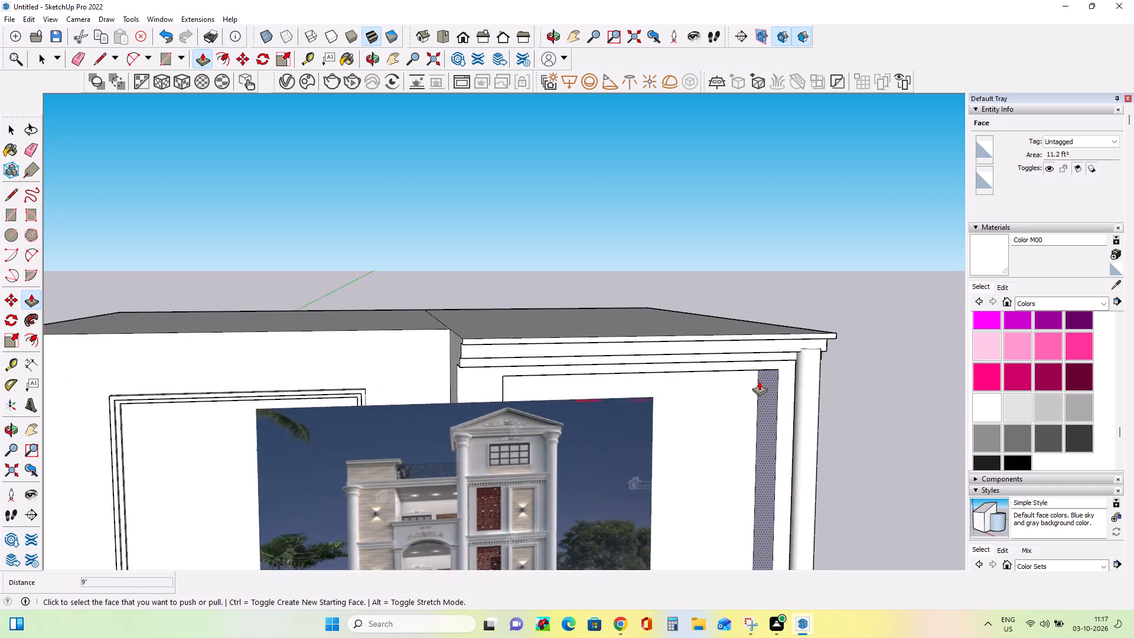
{"action": "scroll", "coordinate": [759, 381], "scroll_direction": "down", "scroll_amount": 4}
{"action": "scroll", "coordinate": [667, 548], "scroll_direction": "up", "scroll_amount": 8}
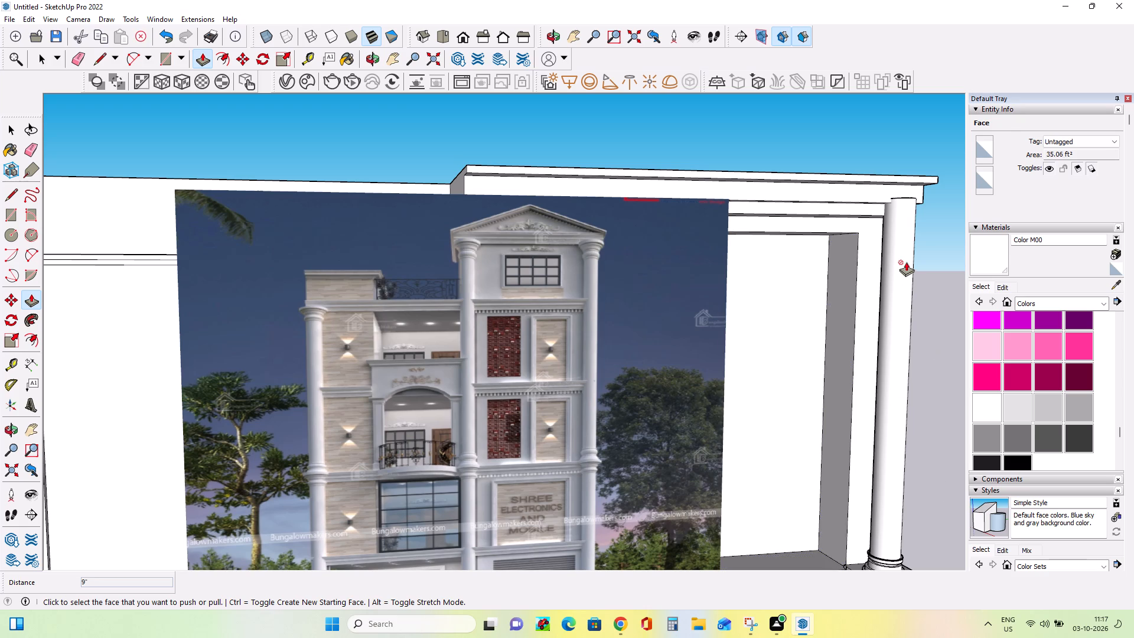
{"action": "scroll", "coordinate": [933, 293], "scroll_direction": "down", "scroll_amount": 6}
{"action": "middle_click_drag", "start_coordinate": [930, 305], "coordinate": [921, 332]}
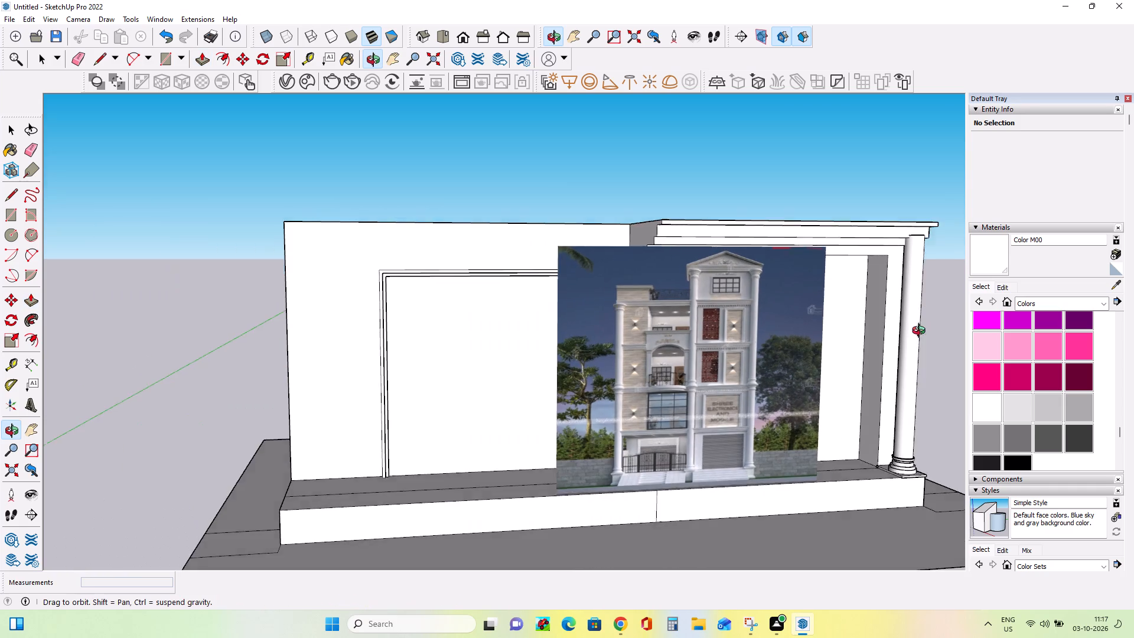
{"action": "middle_click_drag", "start_coordinate": [921, 332], "coordinate": [897, 427]}
{"action": "middle_click_drag", "start_coordinate": [891, 419], "coordinate": [874, 413]}
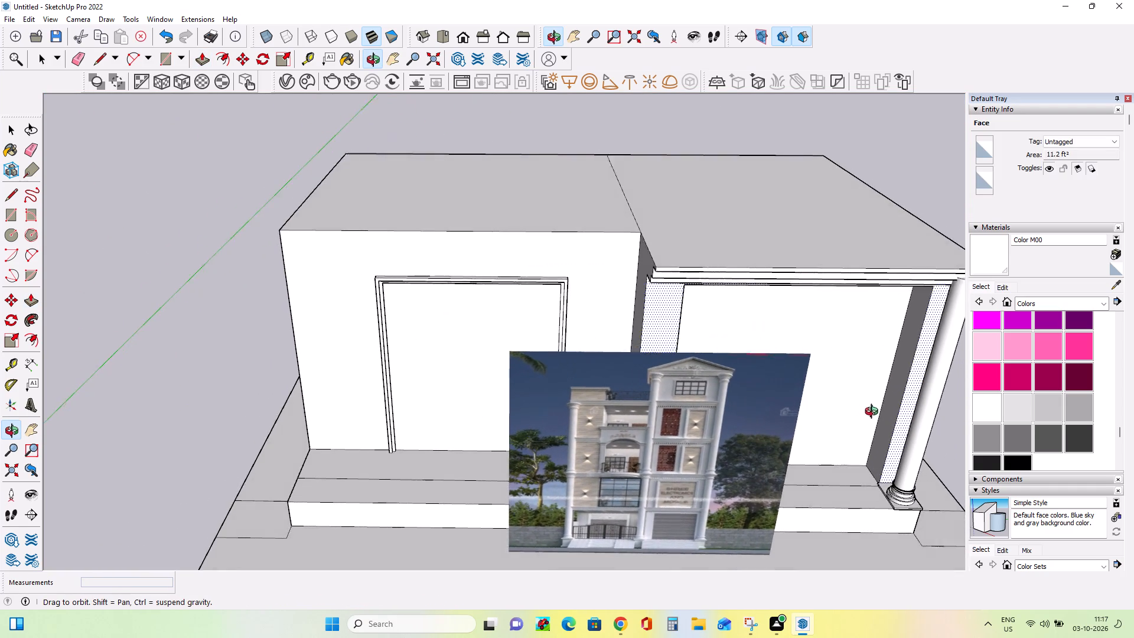
{"action": "middle_click_drag", "start_coordinate": [874, 413], "coordinate": [878, 411]}
{"action": "scroll", "coordinate": [796, 261], "scroll_direction": "up", "scroll_amount": 3}
{"action": "middle_click_drag", "start_coordinate": [820, 314], "coordinate": [752, 261]}
{"action": "scroll", "coordinate": [822, 289], "scroll_direction": "down", "scroll_amount": 8}
{"action": "middle_click_drag", "start_coordinate": [955, 300], "coordinate": [909, 289]}
{"action": "scroll", "coordinate": [946, 286], "scroll_direction": "up", "scroll_amount": 6}
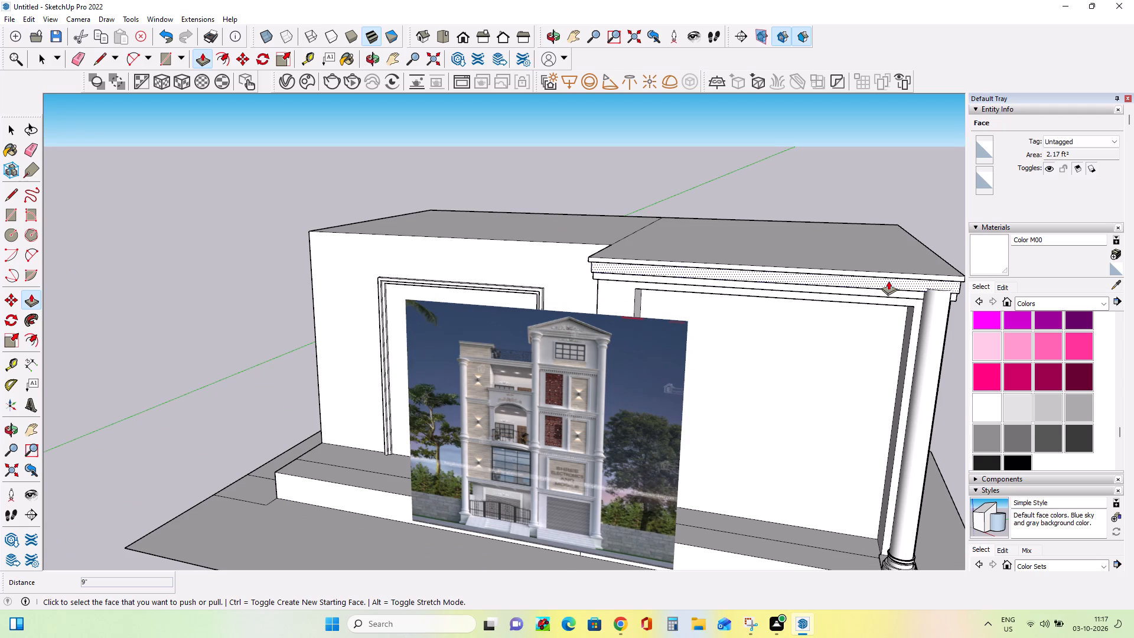
Undo the cornice's band pulls, dividing rectangles and beam projection, back to the flush strip on the front wall.
{"action": "left_click", "coordinate": [888, 281]}
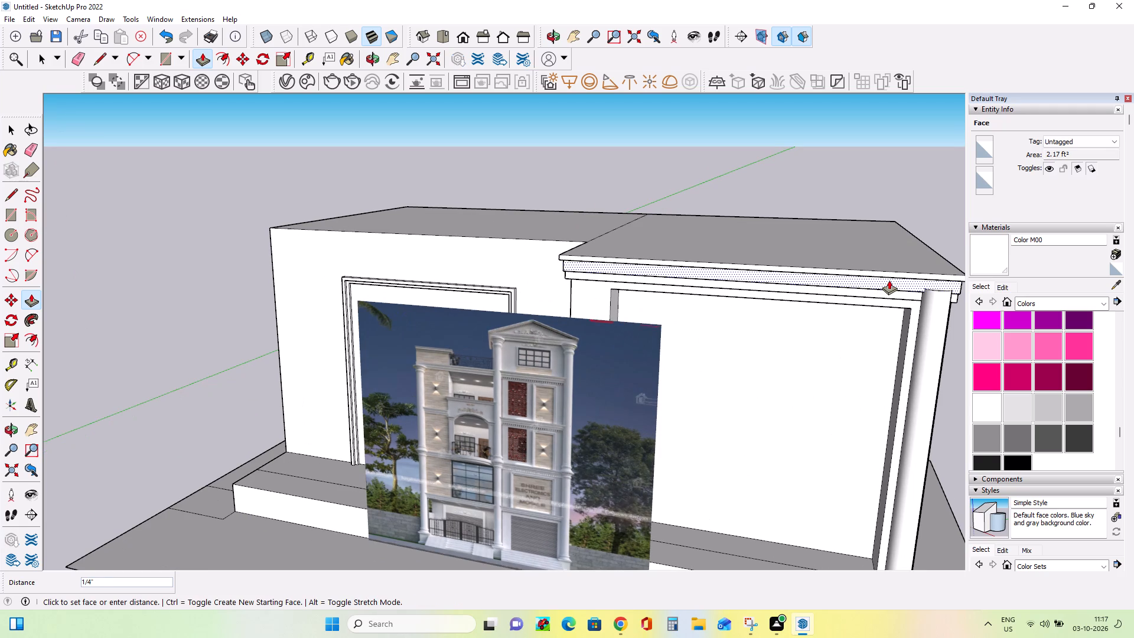
{"action": "key", "text": "ctrl+z"}
{"action": "key", "text": "ctrl+z"}
{"action": "key", "text": "ctrl+z"}
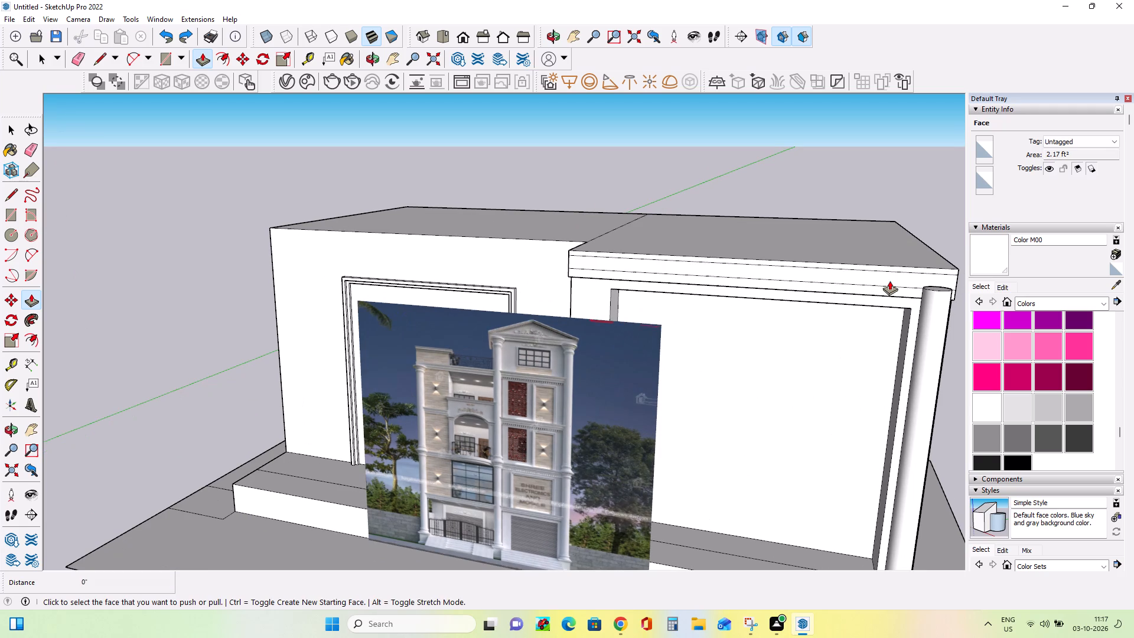
{"action": "key", "text": "ctrl+z"}
{"action": "key", "text": "ctrl+z"}
{"action": "key", "text": "ctrl+z"}
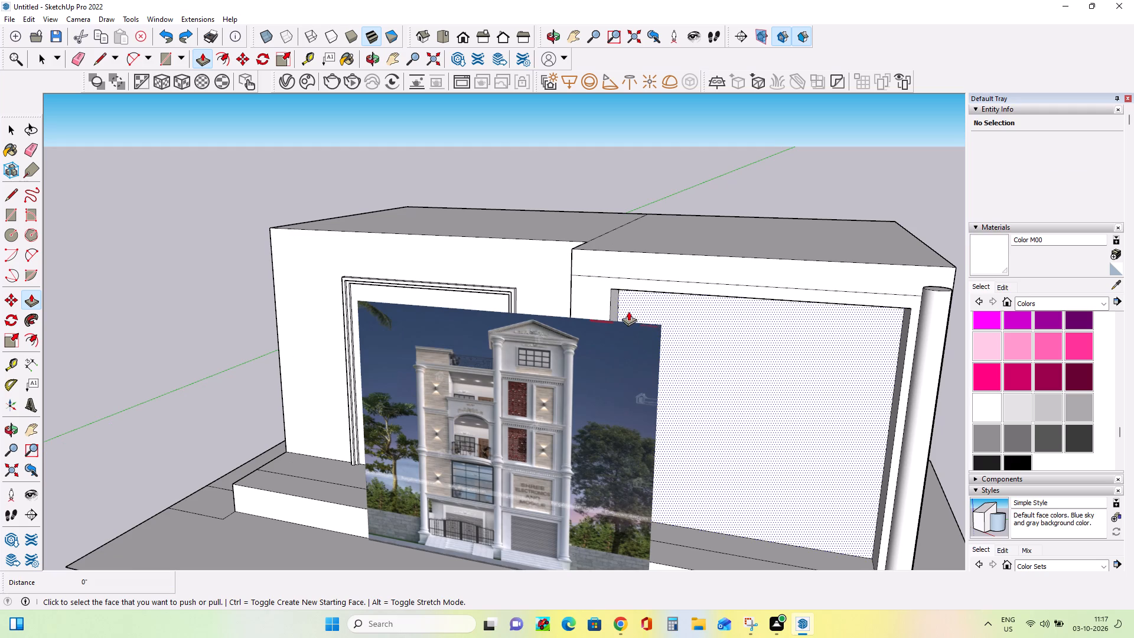
Push the front wall face around the shutter opening back about 2 3/16" beneath the top strip.
{"action": "middle_click_drag", "start_coordinate": [633, 297], "coordinate": [732, 303]}
{"action": "scroll", "coordinate": [617, 291], "scroll_direction": "up", "scroll_amount": 3}
{"action": "middle_click_drag", "start_coordinate": [614, 298], "coordinate": [602, 347]}
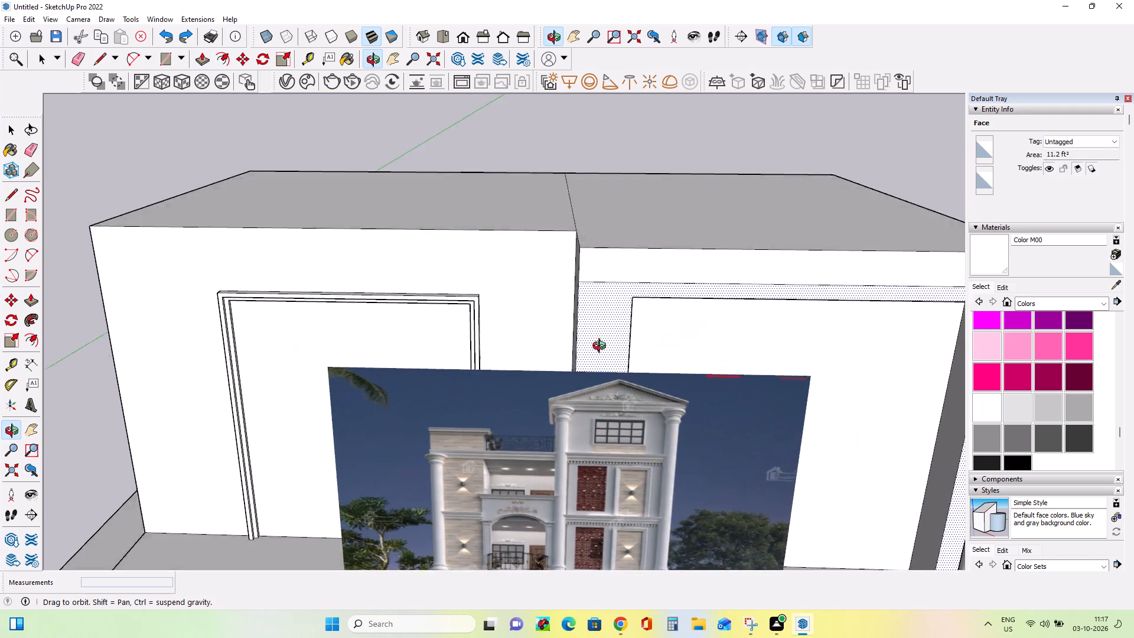
{"action": "middle_click_drag", "start_coordinate": [602, 347], "coordinate": [615, 494]}
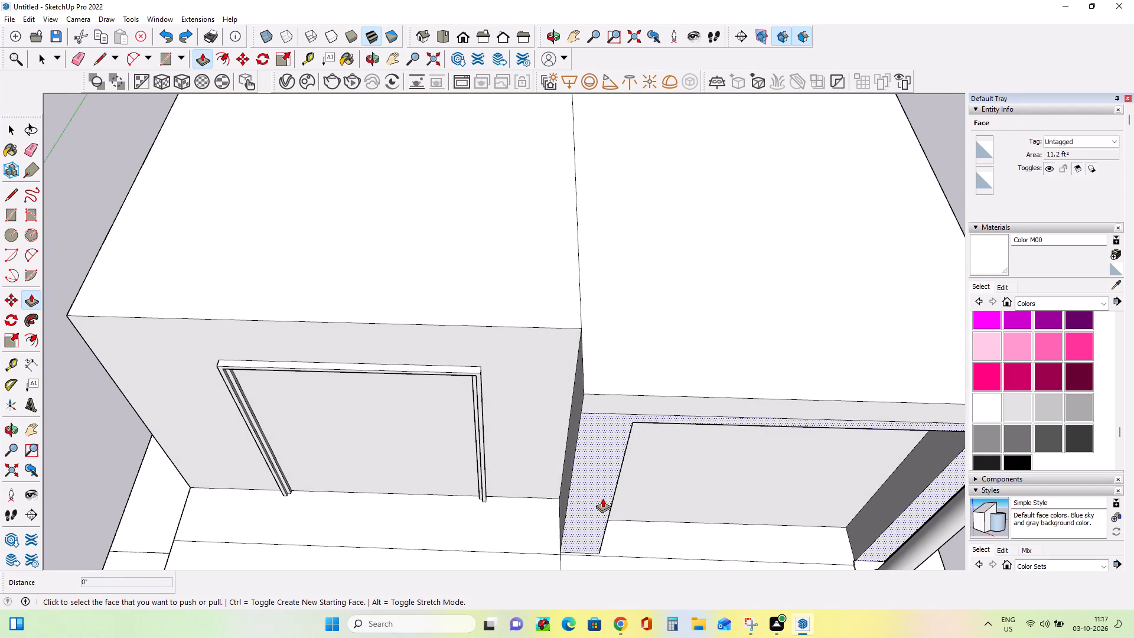
{"action": "left_click", "coordinate": [602, 496]}
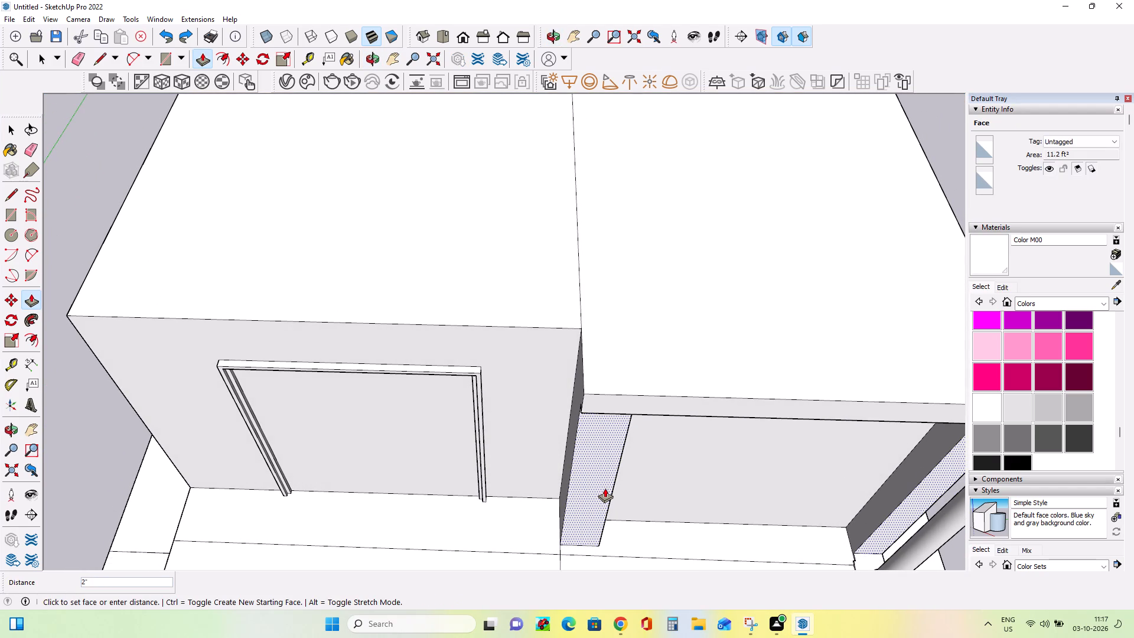
{"action": "left_click", "coordinate": [605, 488]}
Push the top strip above the shutter opening back 2 3/16", flush with the recessed wall face.
{"action": "scroll", "coordinate": [605, 492], "scroll_direction": "down", "scroll_amount": 8}
{"action": "middle_click_drag", "start_coordinate": [611, 510], "coordinate": [641, 500]}
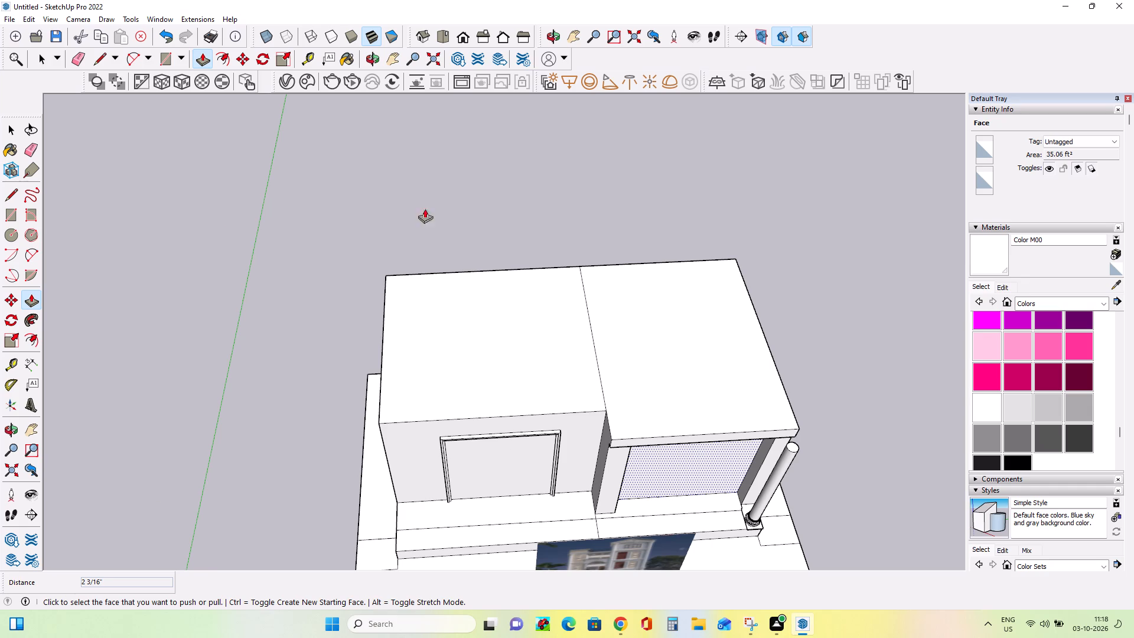
{"action": "middle_click_drag", "start_coordinate": [670, 470], "coordinate": [657, 311]}
{"action": "scroll", "coordinate": [726, 405], "scroll_direction": "up", "scroll_amount": 4}
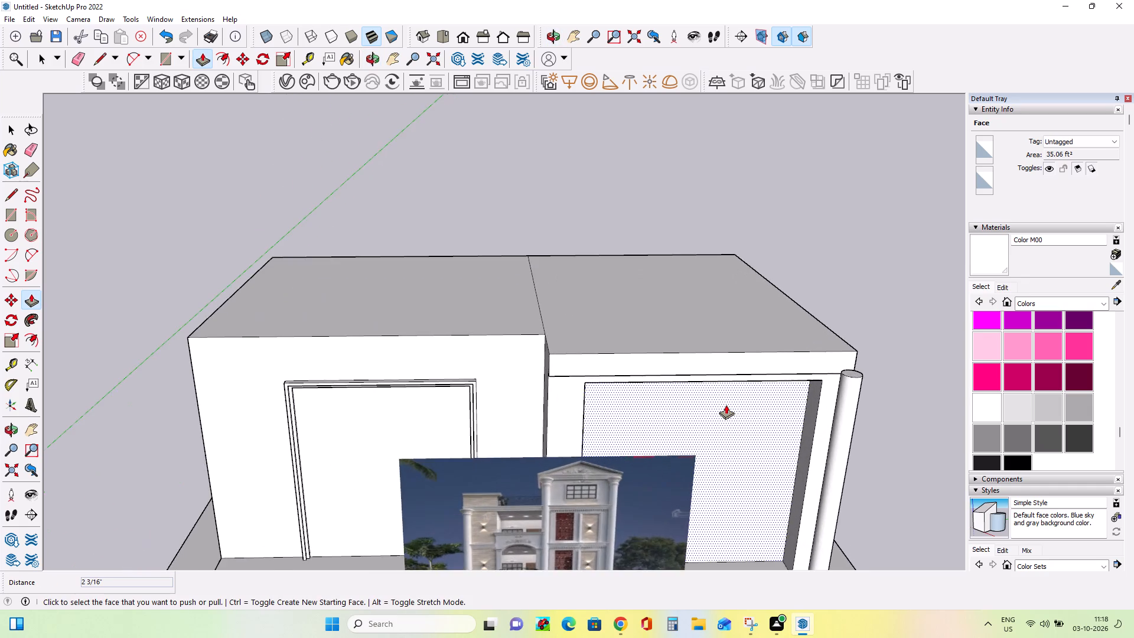
{"action": "scroll", "coordinate": [726, 405], "scroll_direction": "up", "scroll_amount": 3}
{"action": "middle_click_drag", "start_coordinate": [728, 405], "coordinate": [735, 421]}
{"action": "middle_click_drag", "start_coordinate": [615, 392], "coordinate": [724, 396]}
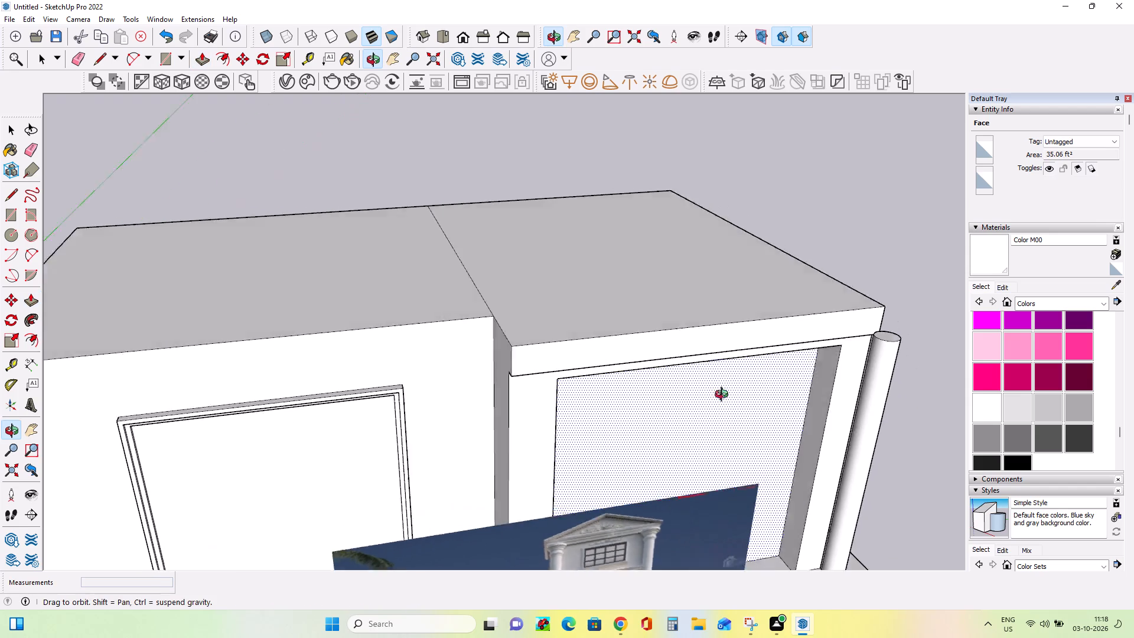
{"action": "middle_click_drag", "start_coordinate": [724, 396], "coordinate": [781, 371]}
{"action": "left_click", "coordinate": [584, 337]}
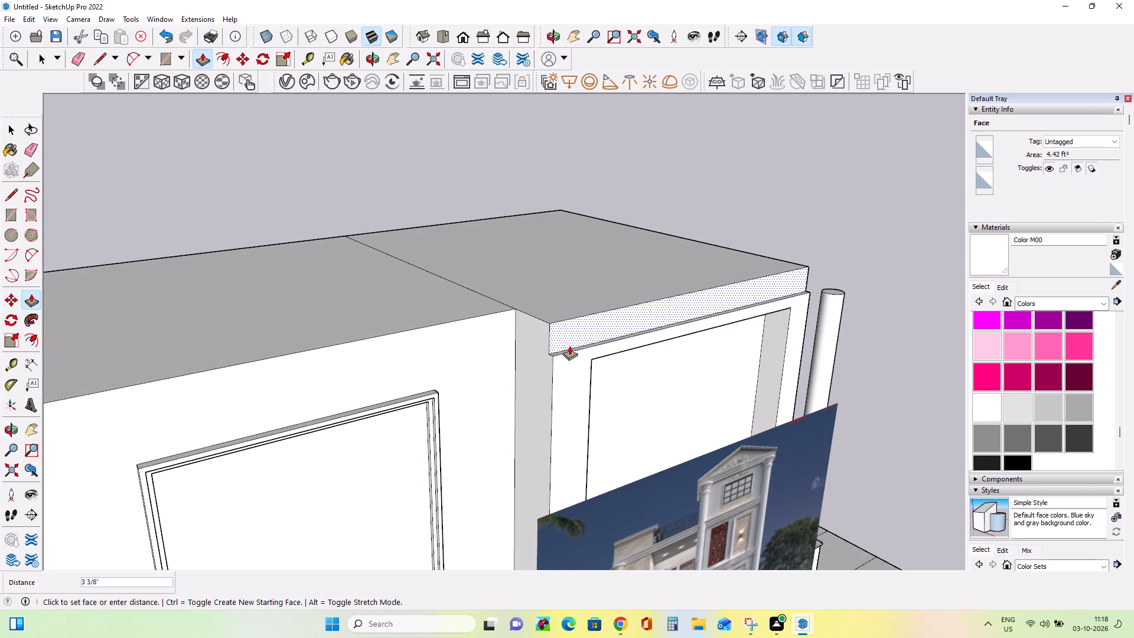
{"action": "double_click", "coordinate": [568, 355]}
Divide the top strip into three bands with full-width rectangles about 1 15/16" high at the bottom and 3 11/16" high above it.
{"action": "middle_click_drag", "start_coordinate": [620, 363], "coordinate": [493, 388]}
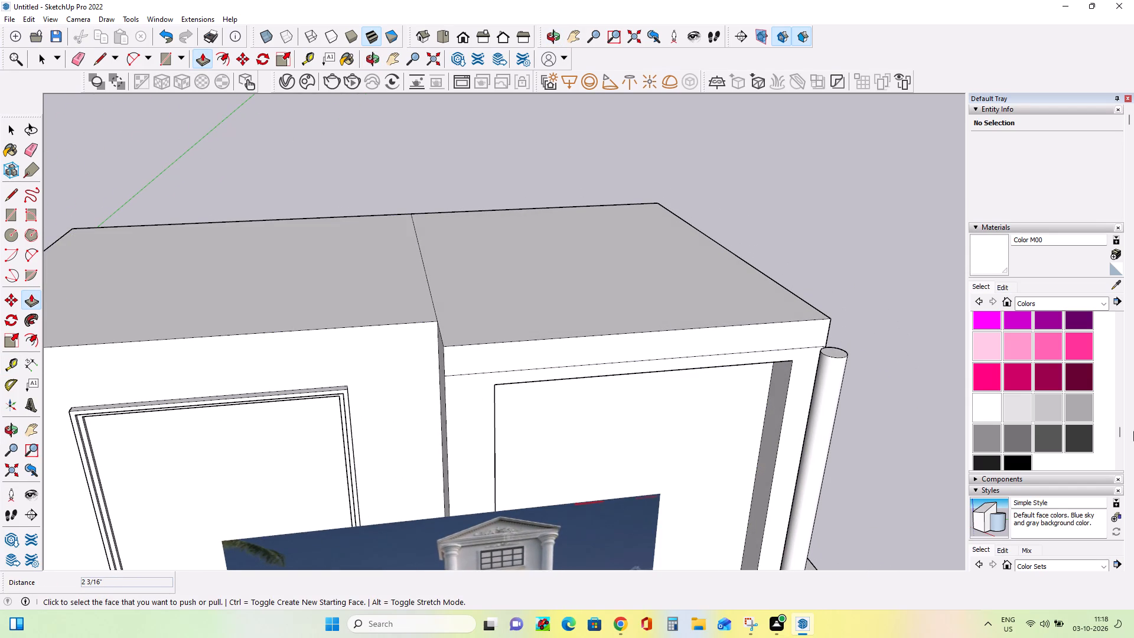
{"action": "left_click", "coordinate": [5, 215]}
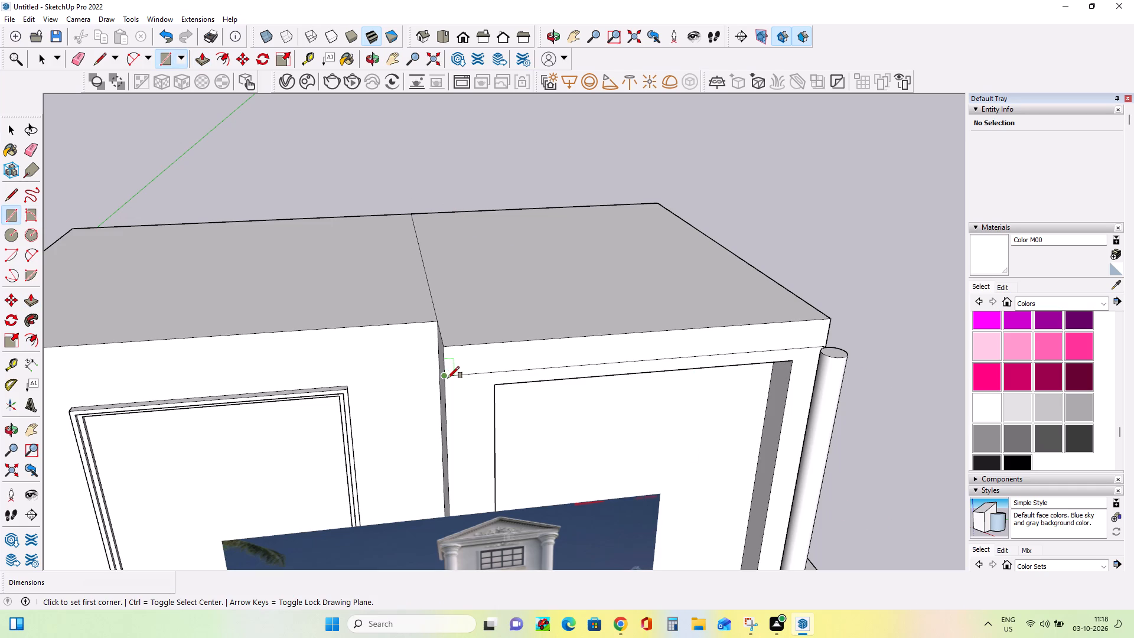
{"action": "scroll", "coordinate": [448, 374], "scroll_direction": "up", "scroll_amount": 7}
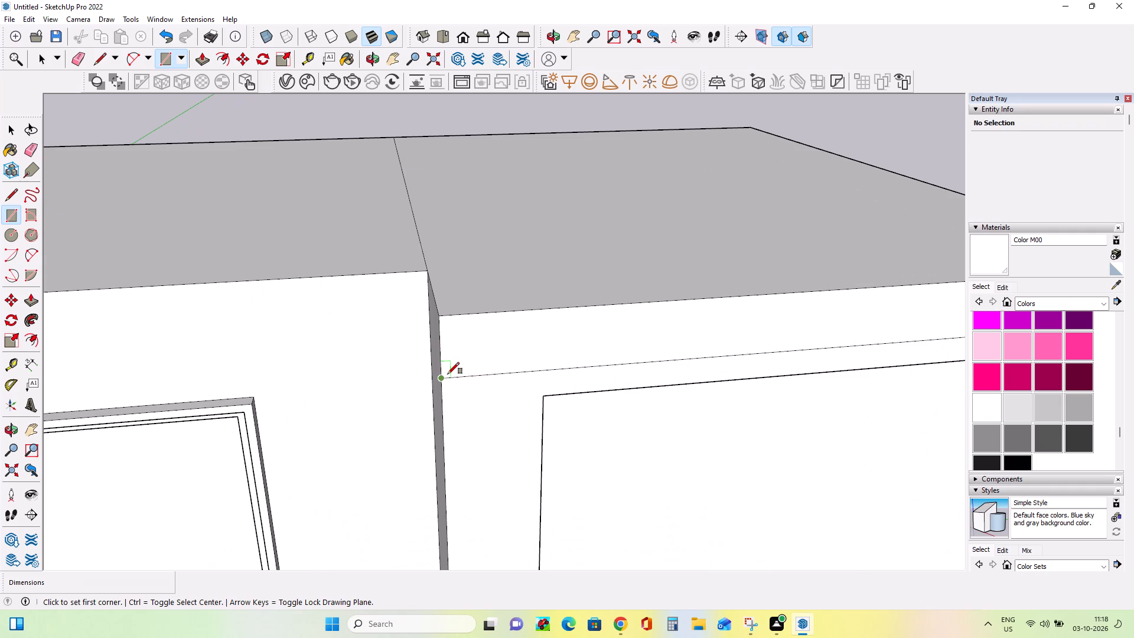
{"action": "left_click", "coordinate": [448, 374]}
{"action": "scroll", "coordinate": [614, 356], "scroll_direction": "down", "scroll_amount": 12}
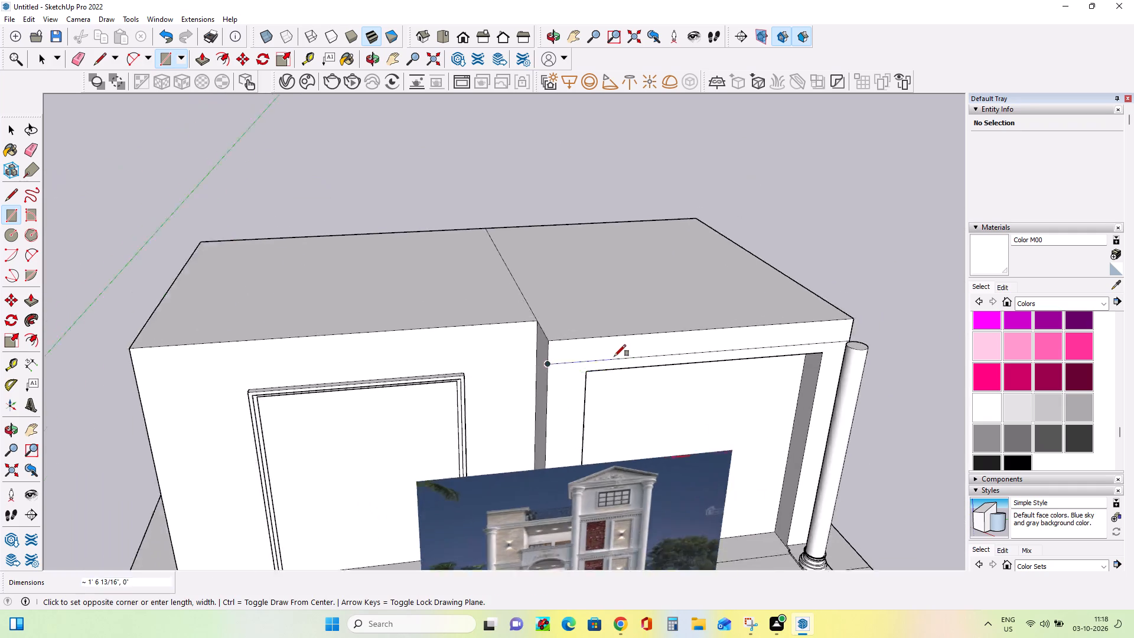
{"action": "scroll", "coordinate": [614, 356], "scroll_direction": "down", "scroll_amount": 1}
{"action": "scroll", "coordinate": [801, 343], "scroll_direction": "up", "scroll_amount": 12}
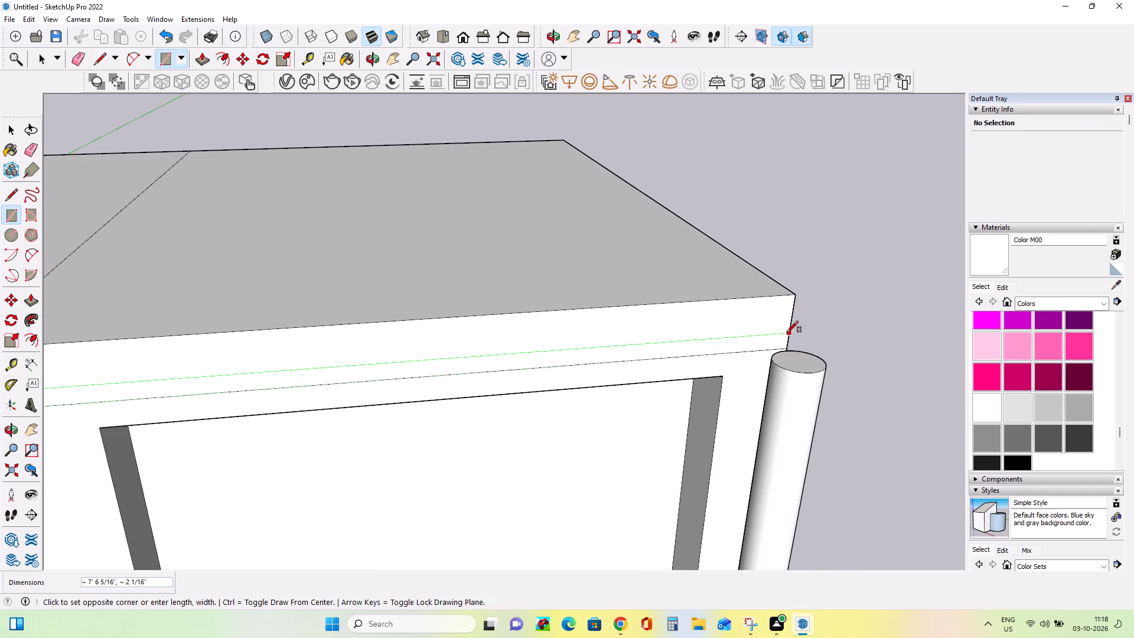
{"action": "left_click", "coordinate": [787, 334]}
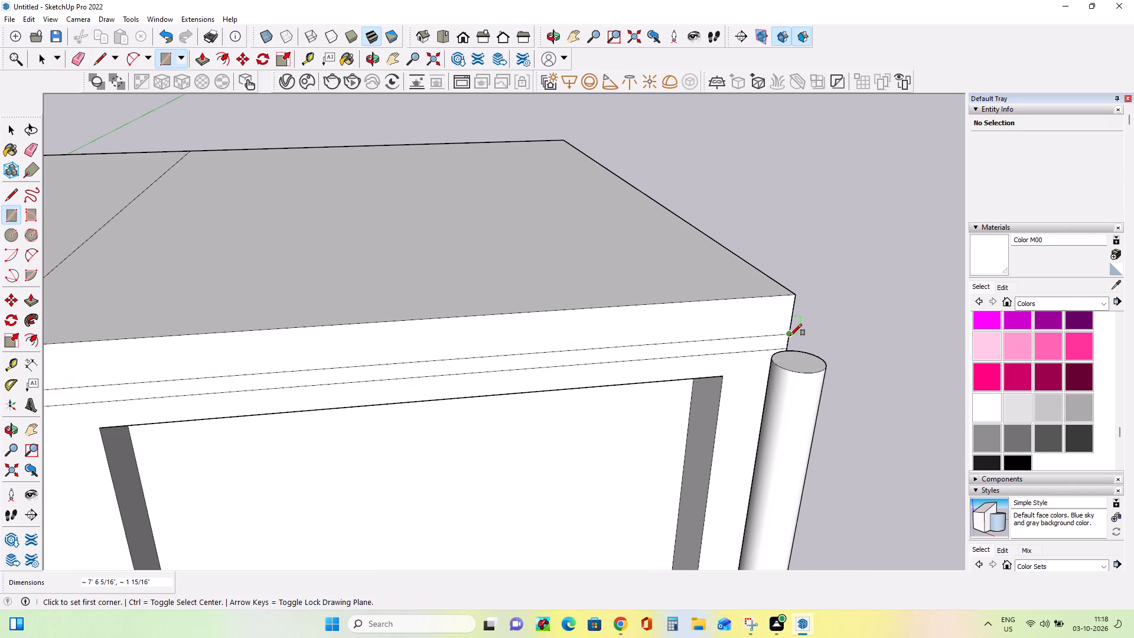
{"action": "left_click", "coordinate": [788, 336]}
{"action": "scroll", "coordinate": [527, 364], "scroll_direction": "down", "scroll_amount": 7}
{"action": "scroll", "coordinate": [260, 366], "scroll_direction": "up", "scroll_amount": 12}
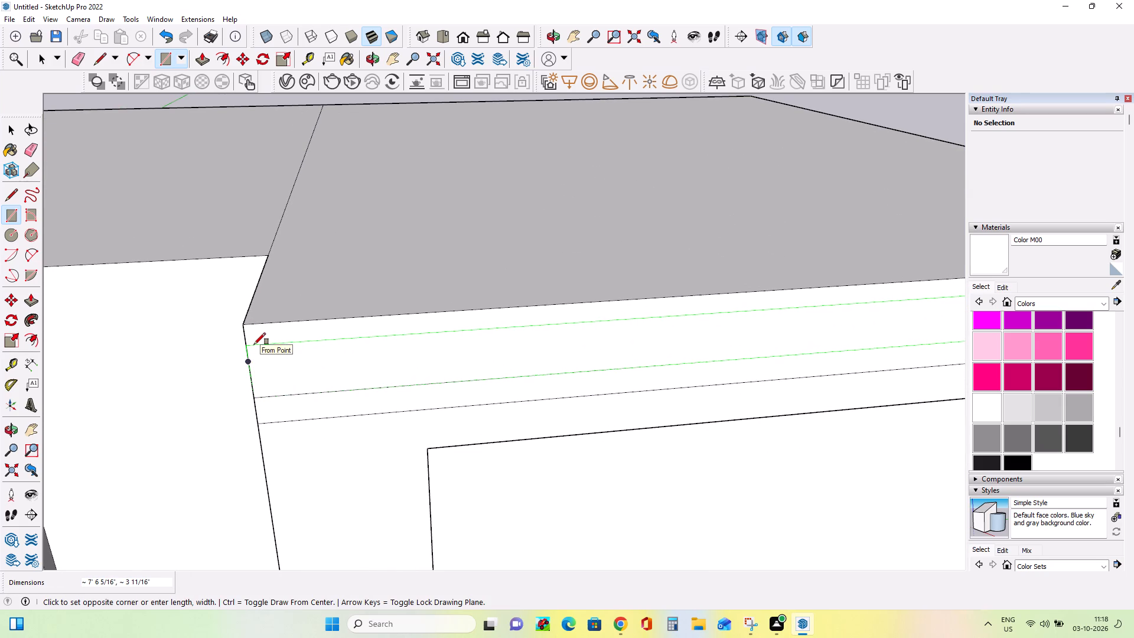
{"action": "left_click", "coordinate": [254, 344]}
{"action": "scroll", "coordinate": [281, 397], "scroll_direction": "down", "scroll_amount": 10}
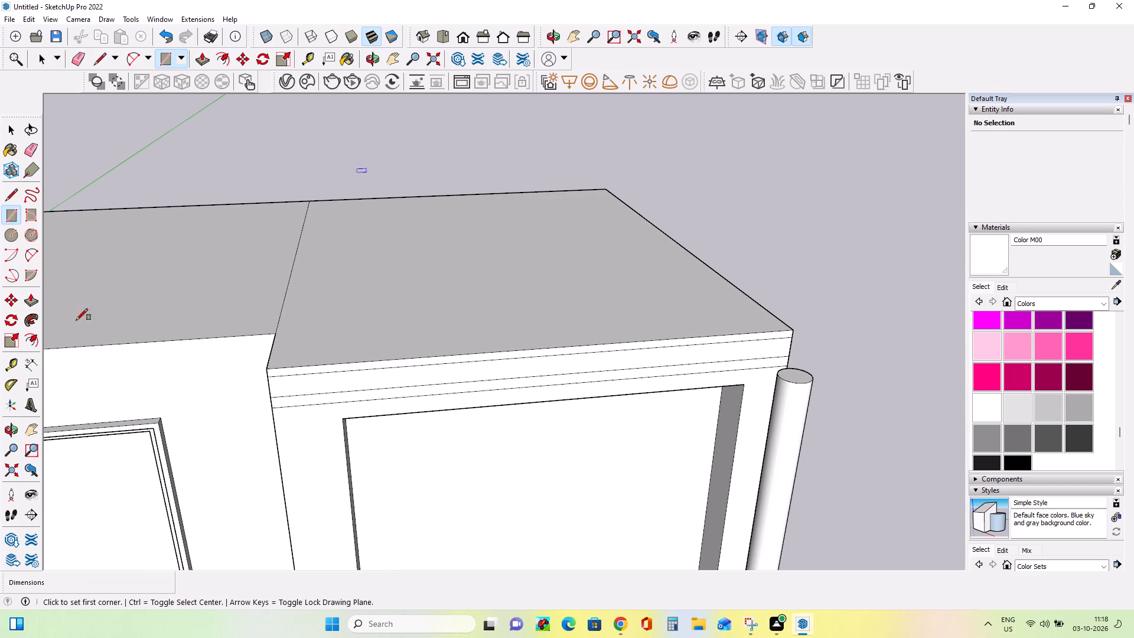
Pull the strip's three bands outward as a stepped cornice: bottom about 3 7/16", middle about 5 5/16" and top 9 5/8".
{"action": "left_click", "coordinate": [32, 299]}
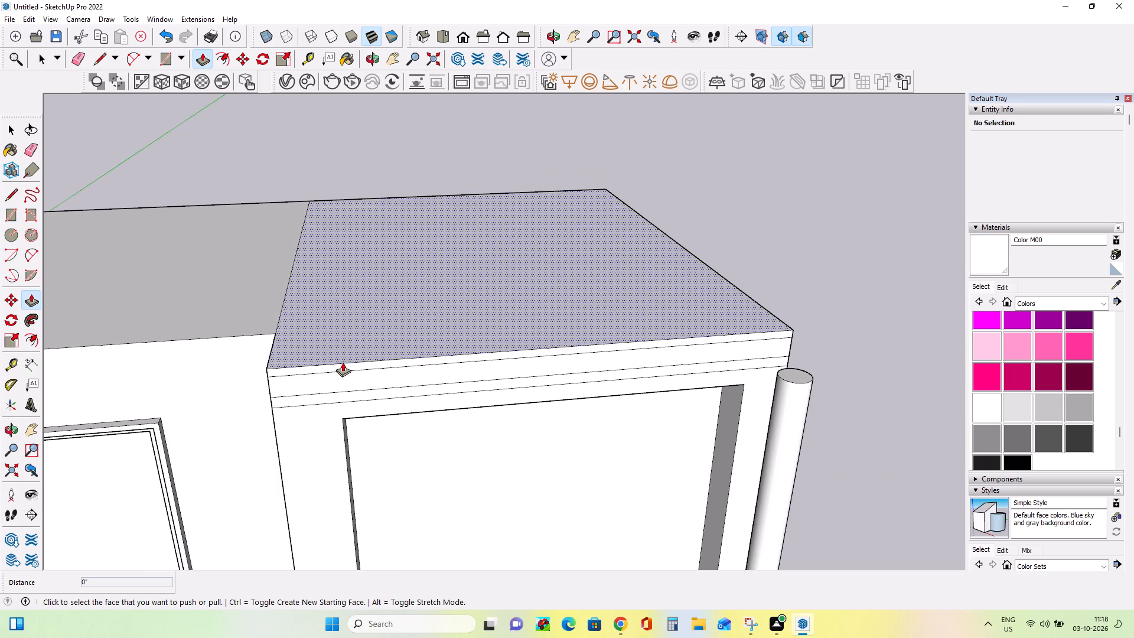
{"action": "left_click", "coordinate": [350, 394]}
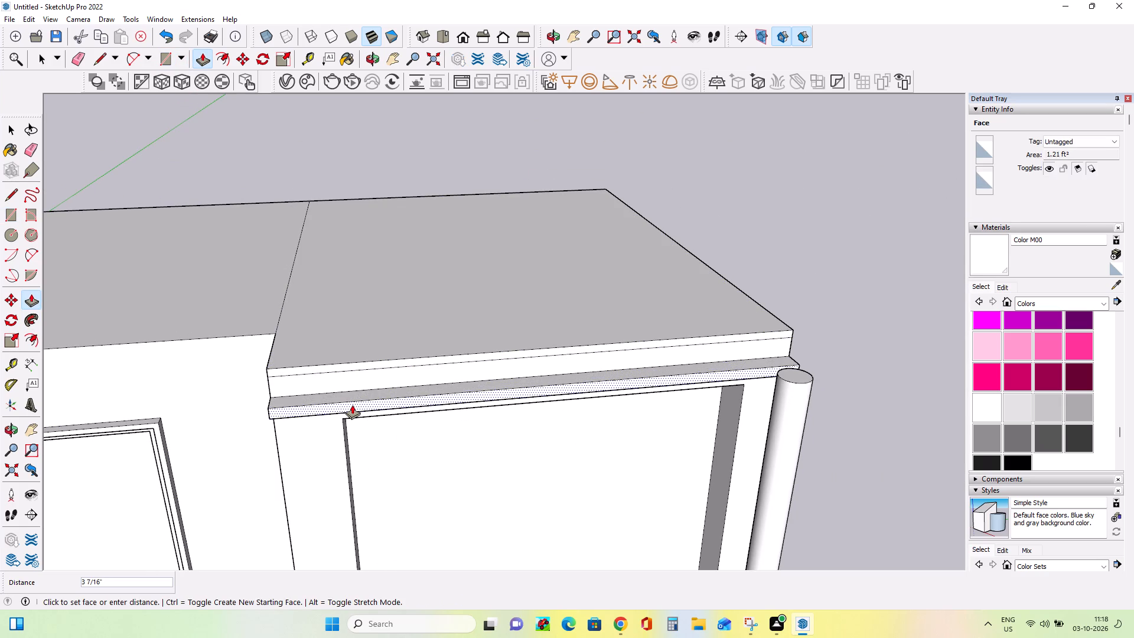
{"action": "left_click", "coordinate": [352, 405]}
{"action": "left_click", "coordinate": [351, 380]}
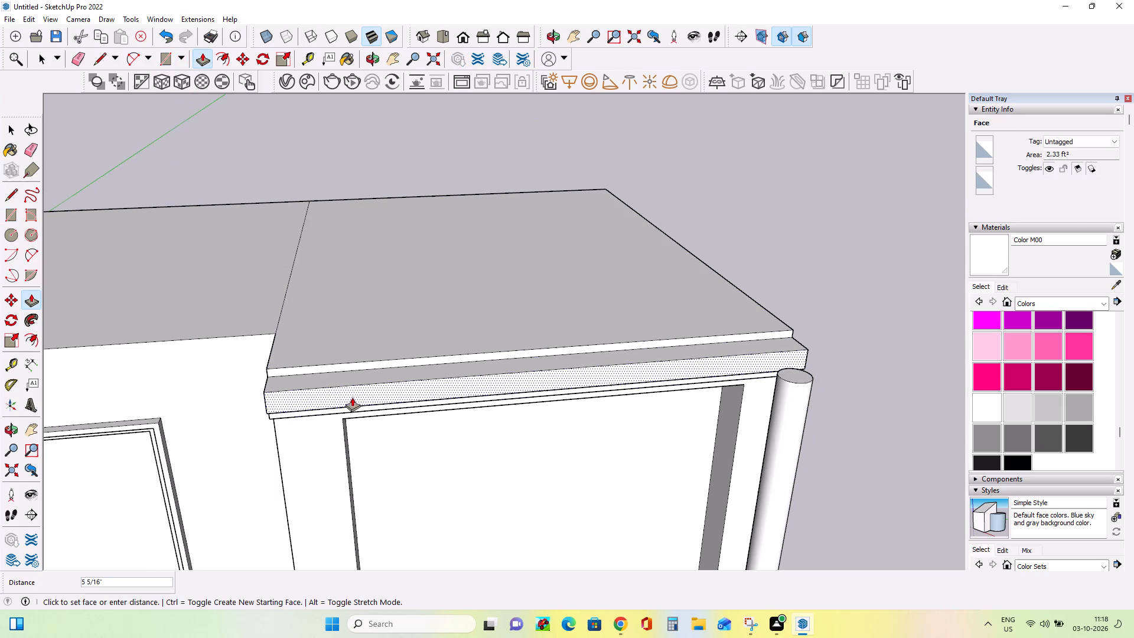
{"action": "left_click", "coordinate": [352, 398]}
{"action": "left_click", "coordinate": [345, 366]}
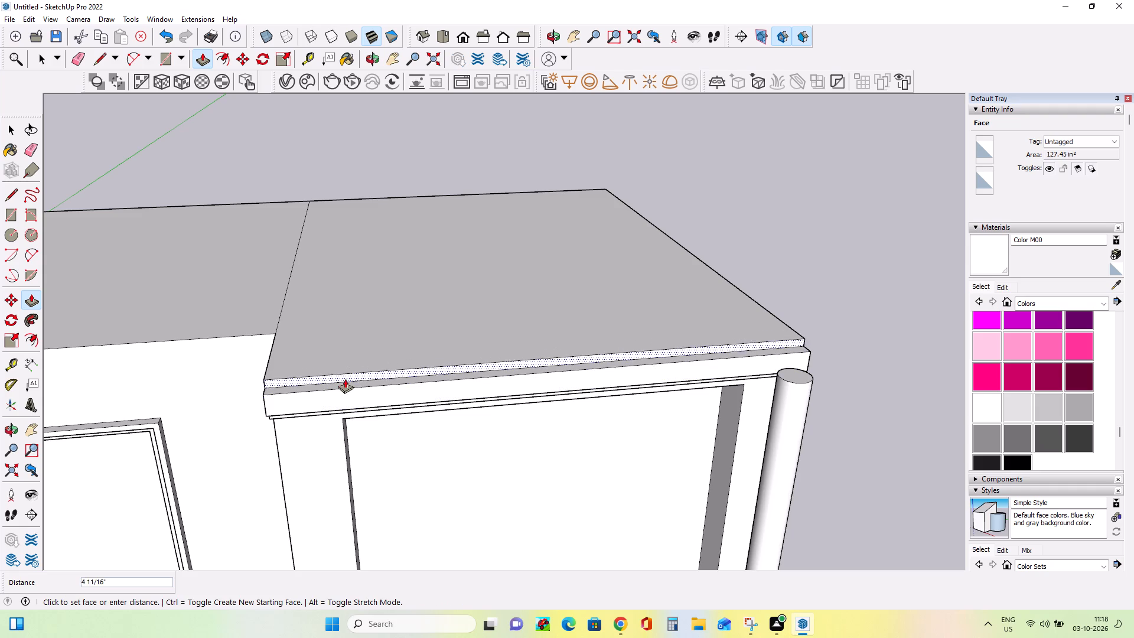
{"action": "double_click", "coordinate": [346, 393]}
Push the underside of the cornice's middle band upward 3/4".
{"action": "middle_click_drag", "start_coordinate": [419, 480], "coordinate": [449, 429]}
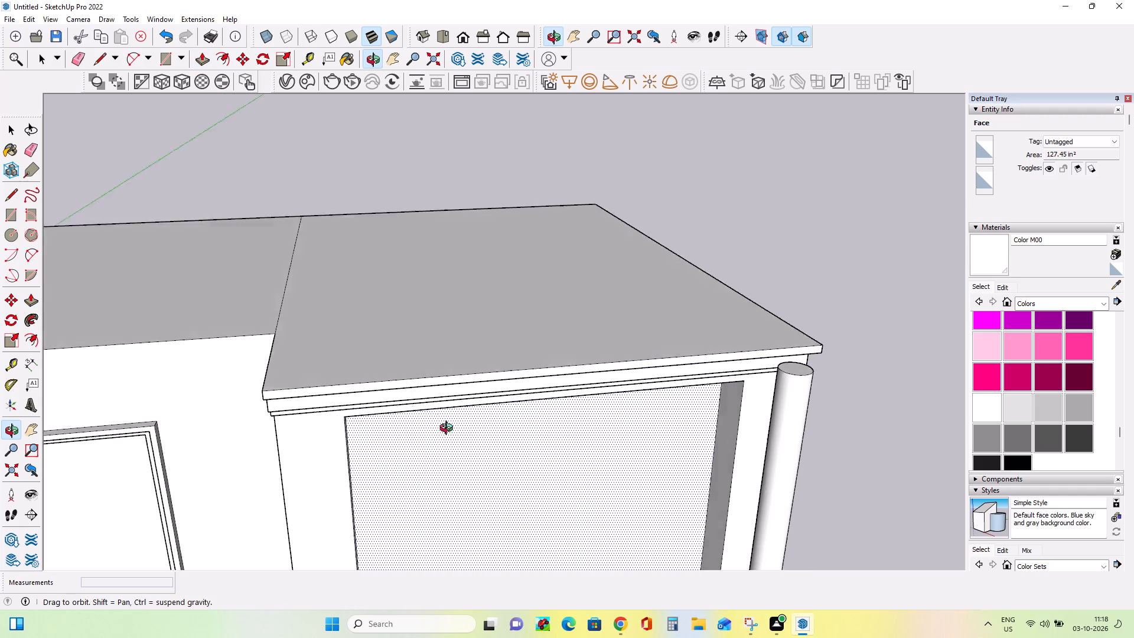
{"action": "middle_click_drag", "start_coordinate": [449, 429], "coordinate": [457, 369]}
{"action": "middle_click_drag", "start_coordinate": [502, 373], "coordinate": [454, 367]}
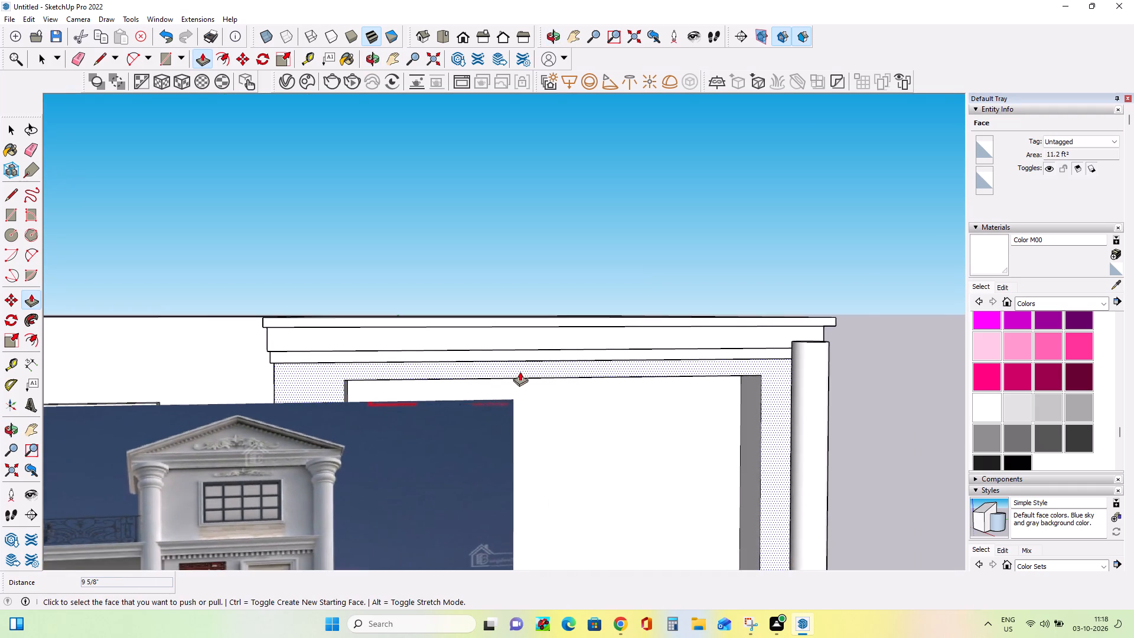
{"action": "scroll", "coordinate": [520, 371], "scroll_direction": "up", "scroll_amount": 2}
{"action": "middle_click_drag", "start_coordinate": [529, 398], "coordinate": [503, 337]}
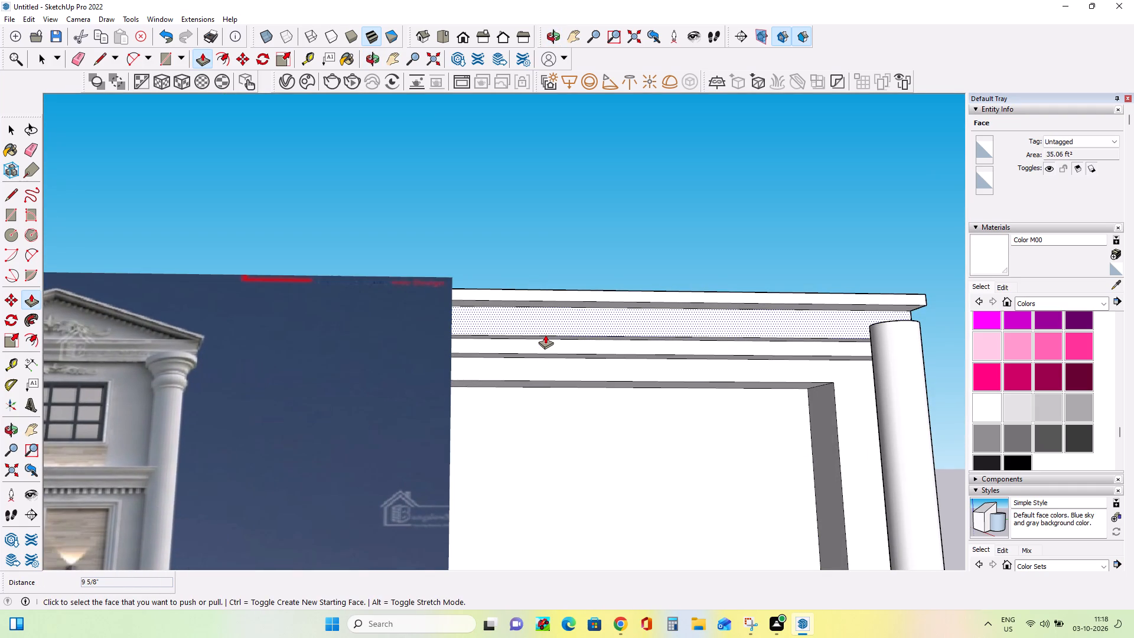
{"action": "scroll", "coordinate": [545, 336], "scroll_direction": "up", "scroll_amount": 7}
{"action": "middle_click_drag", "start_coordinate": [542, 326], "coordinate": [542, 321]}
{"action": "middle_click", "coordinate": [542, 321]}
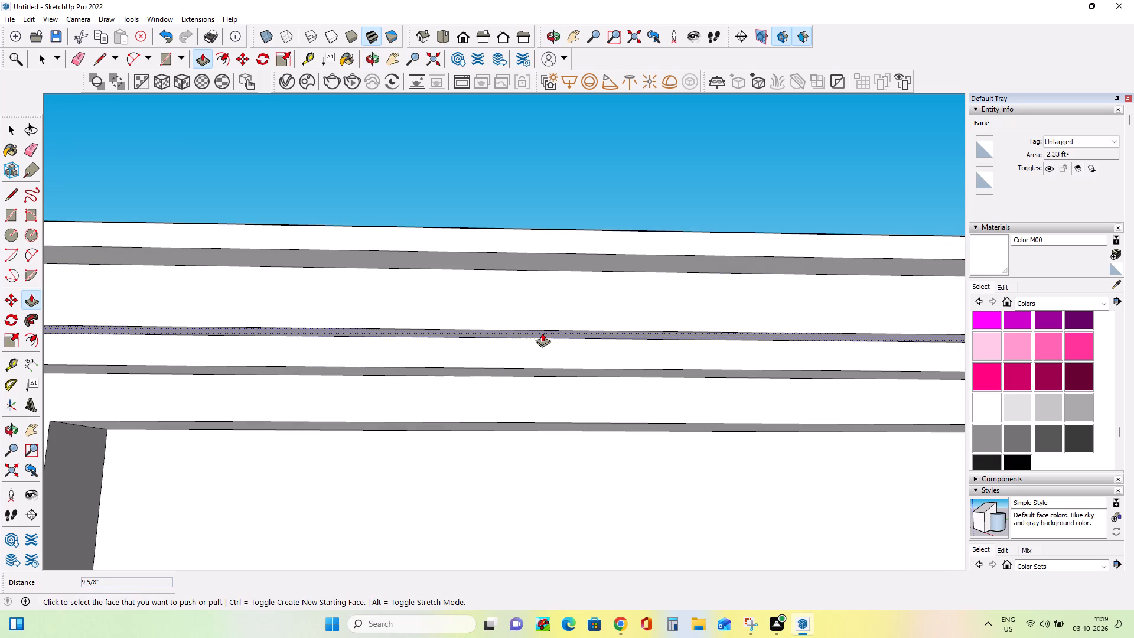
{"action": "left_click", "coordinate": [542, 333]}
{"action": "left_click", "coordinate": [543, 321]}
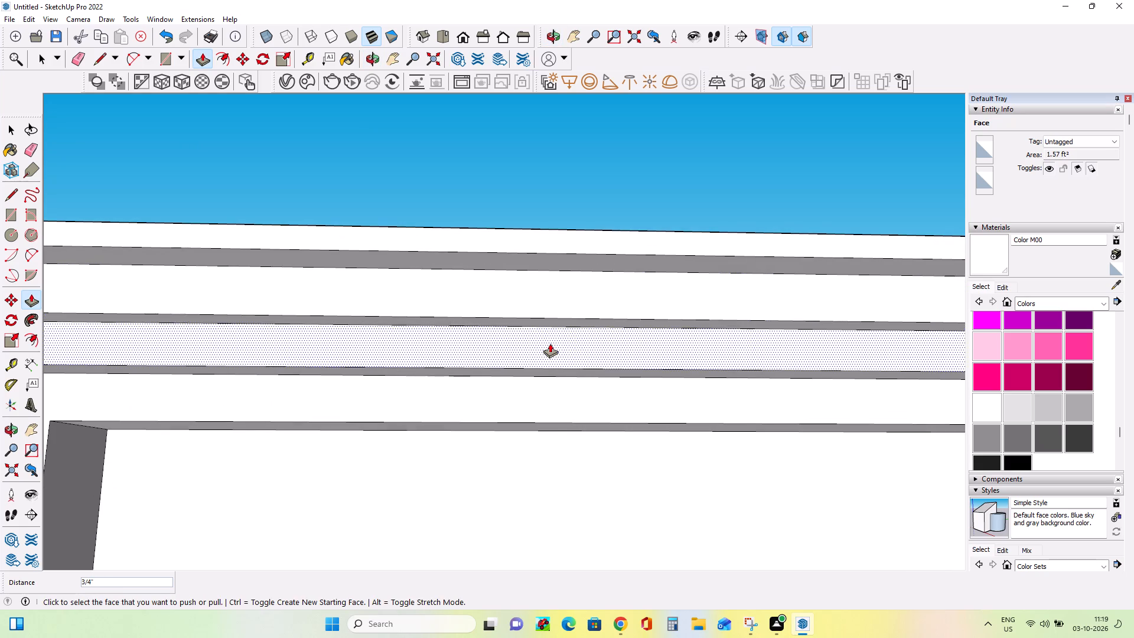
Examine the rebuilt cornice and its junction with the corner column from several angles.
{"action": "scroll", "coordinate": [550, 344], "scroll_direction": "down", "scroll_amount": 16}
{"action": "middle_click_drag", "start_coordinate": [564, 356], "coordinate": [565, 442]}
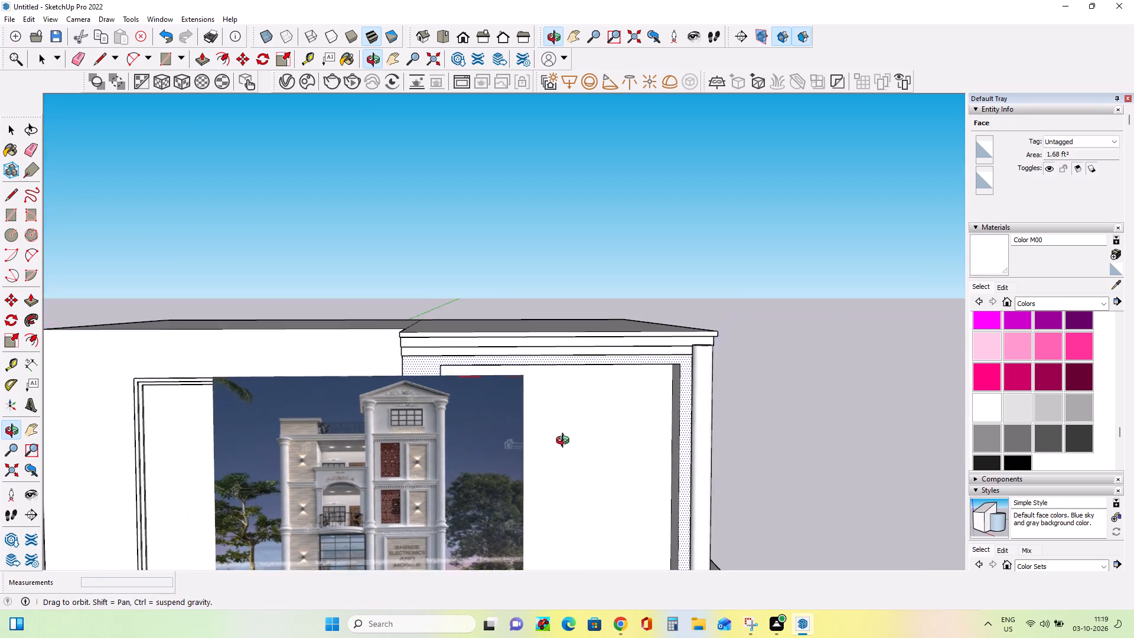
{"action": "middle_click_drag", "start_coordinate": [565, 442], "coordinate": [563, 448]}
{"action": "scroll", "coordinate": [553, 396], "scroll_direction": "down", "scroll_amount": 1}
{"action": "middle_click_drag", "start_coordinate": [554, 401], "coordinate": [565, 434]}
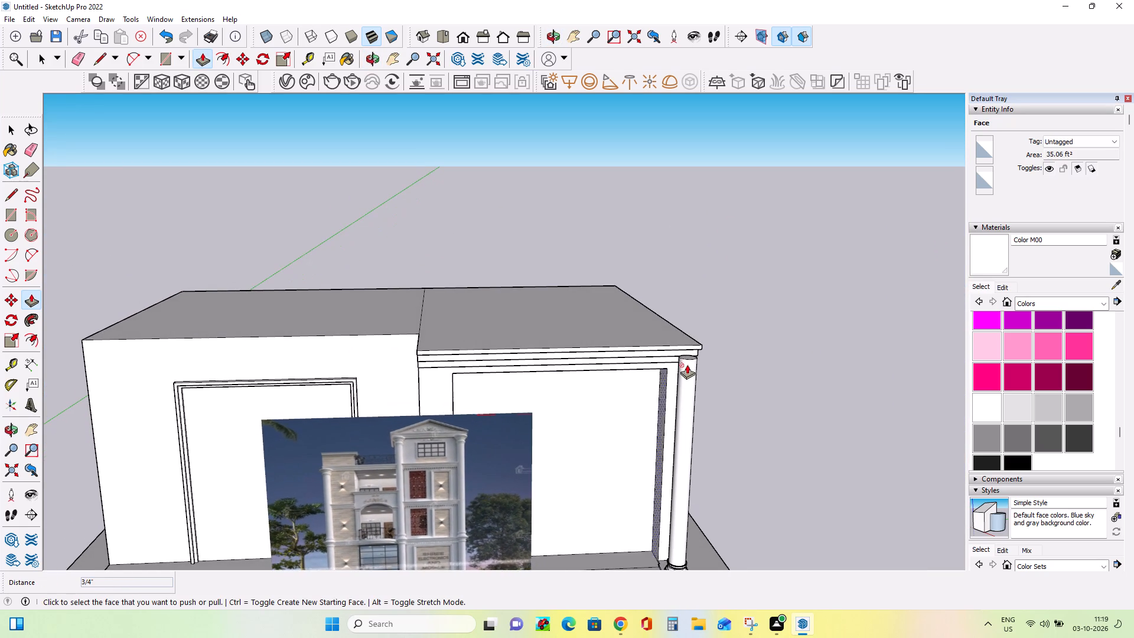
{"action": "middle_click_drag", "start_coordinate": [691, 373], "coordinate": [693, 429]}
{"action": "middle_click_drag", "start_coordinate": [691, 428], "coordinate": [661, 382]}
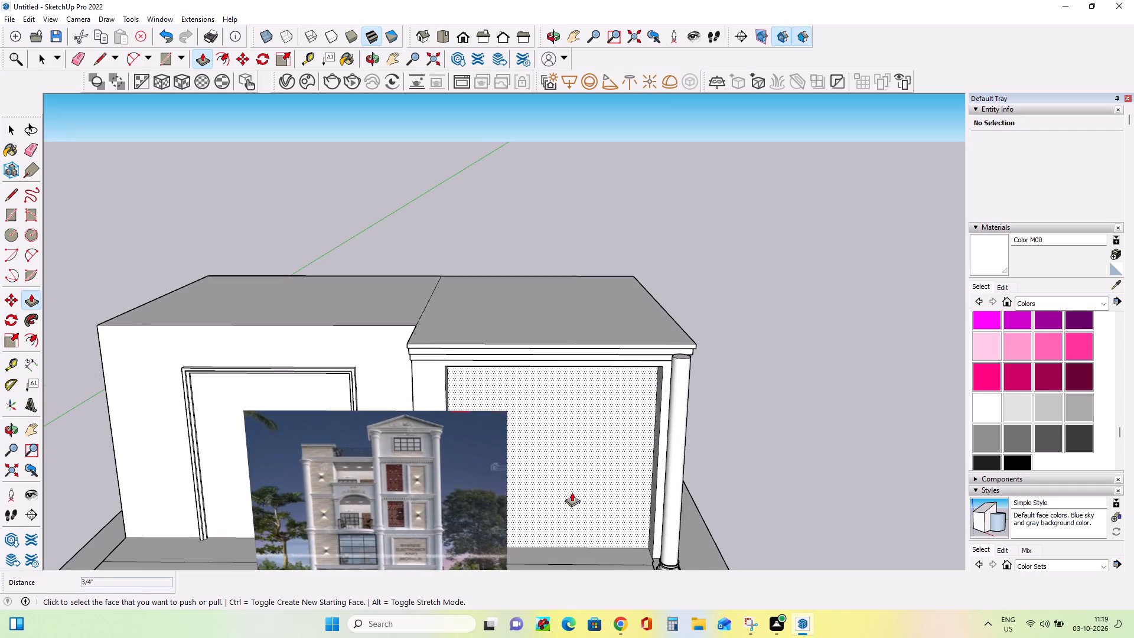
Select the top, front and outer side faces of the square slab under the corner column.
{"action": "scroll", "coordinate": [509, 526], "scroll_direction": "up", "scroll_amount": 4}
{"action": "scroll", "coordinate": [509, 462], "scroll_direction": "down", "scroll_amount": 9}
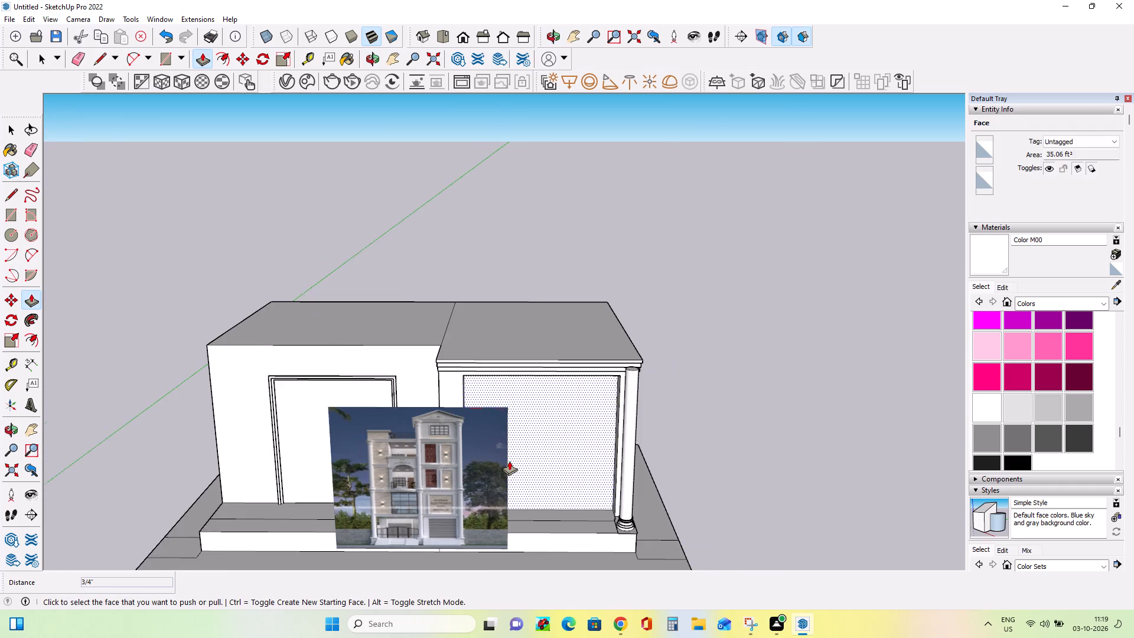
{"action": "scroll", "coordinate": [625, 526], "scroll_direction": "up", "scroll_amount": 17}
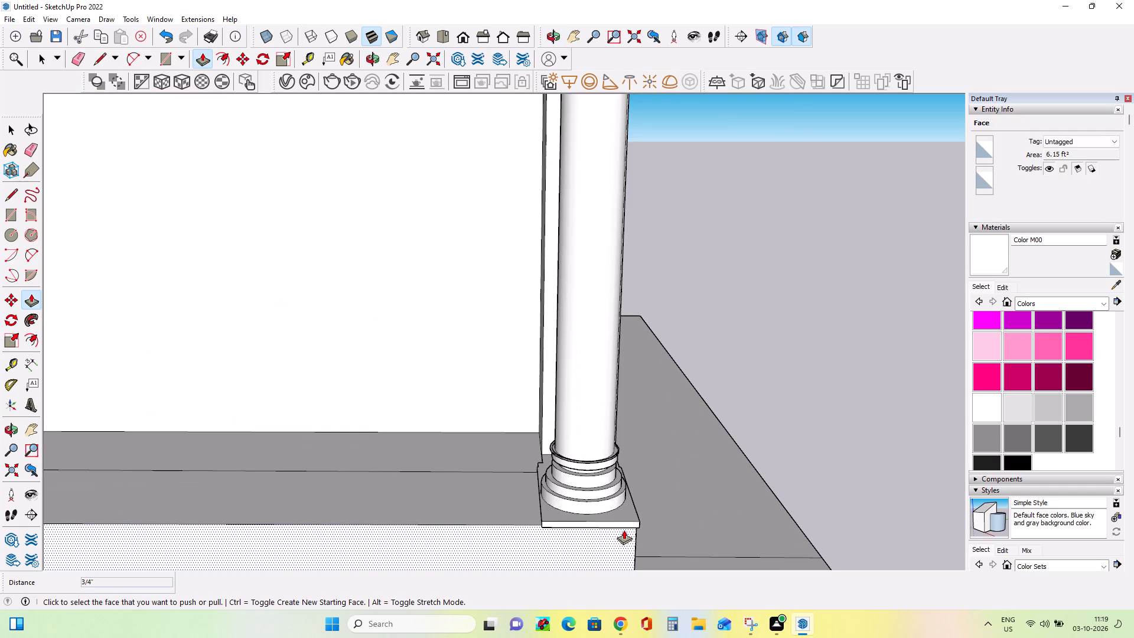
{"action": "scroll", "coordinate": [624, 530], "scroll_direction": "down", "scroll_amount": 1}
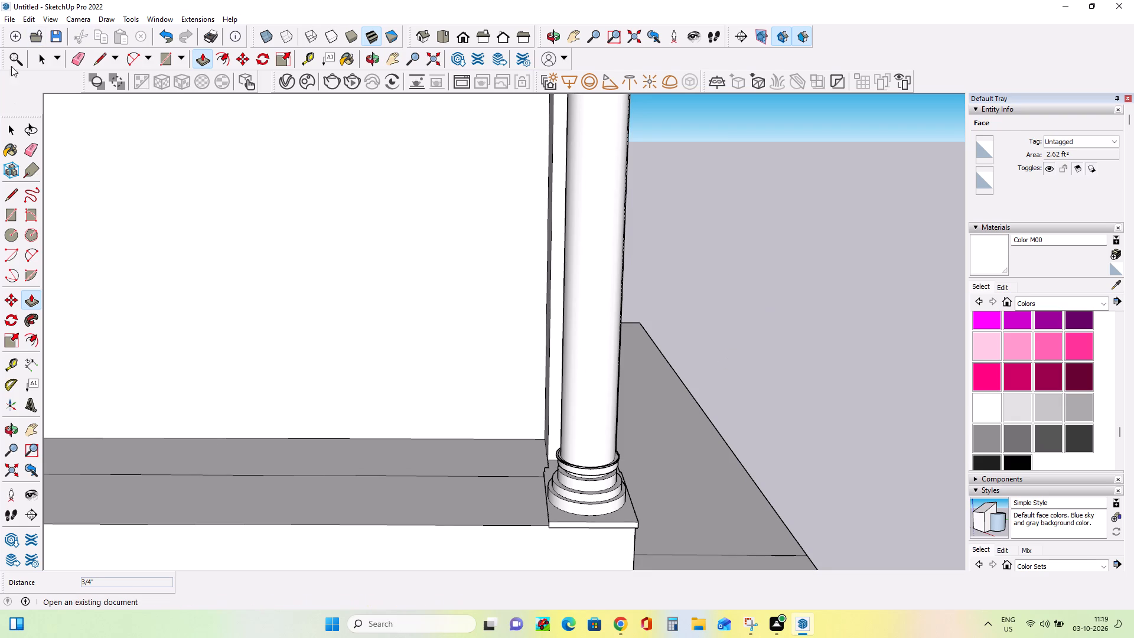
{"action": "left_click", "coordinate": [16, 128]}
{"action": "scroll", "coordinate": [599, 525], "scroll_direction": "up", "scroll_amount": 4}
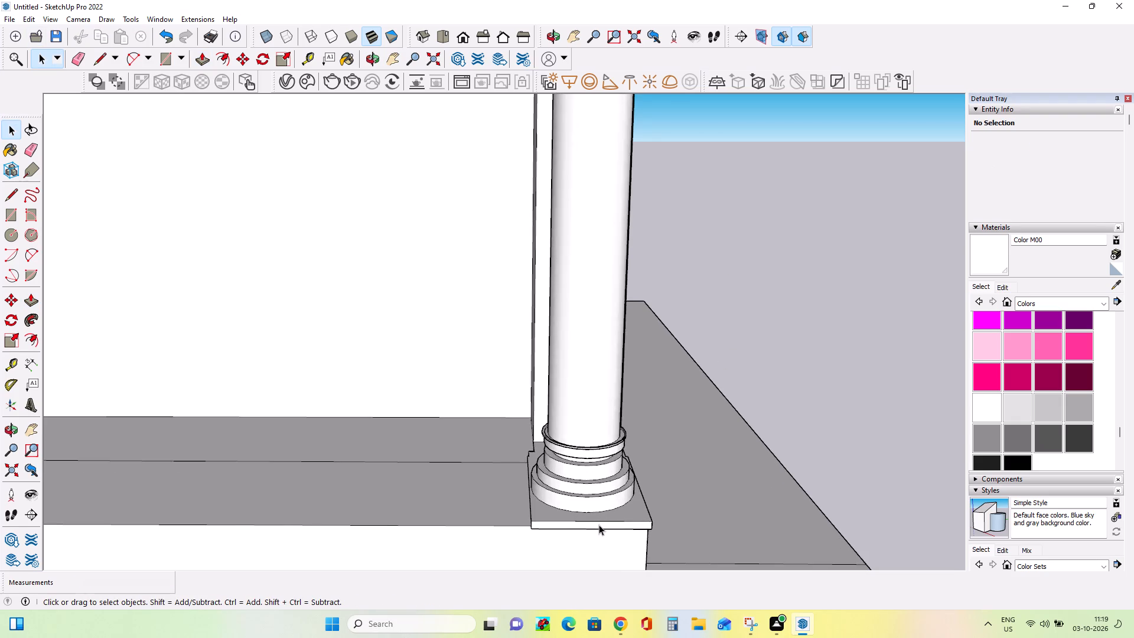
{"action": "scroll", "coordinate": [599, 525], "scroll_direction": "up", "scroll_amount": 3}
{"action": "left_click", "coordinate": [622, 510], "text": "ctrl"}
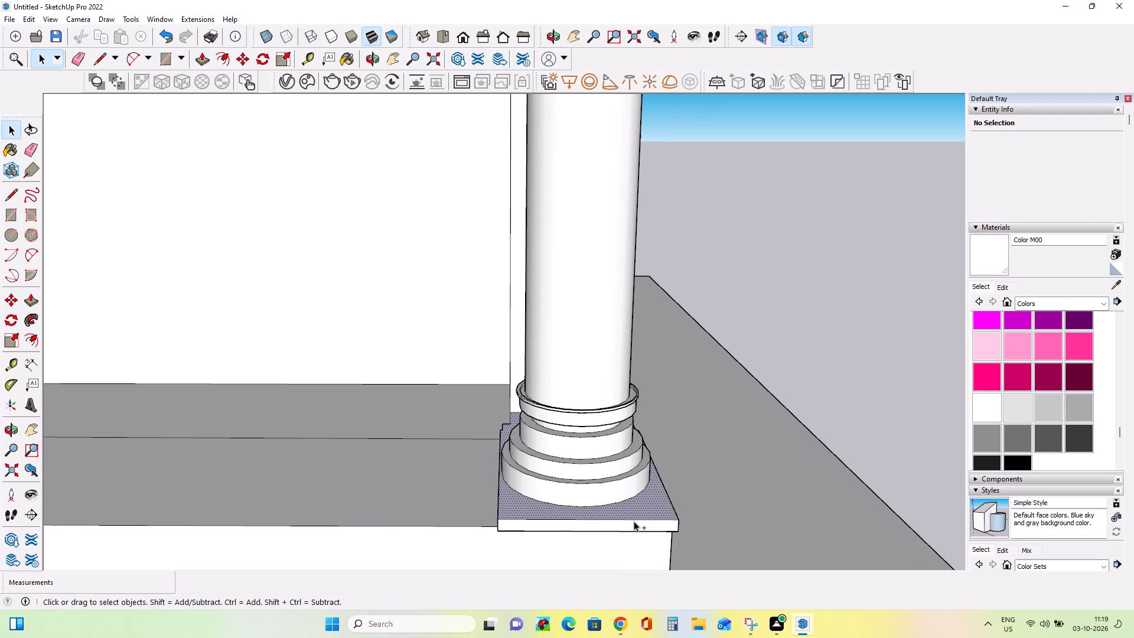
{"action": "left_click", "coordinate": [634, 524], "text": "ctrl"}
{"action": "middle_click_drag", "start_coordinate": [695, 516], "coordinate": [452, 438], "text": "ctrl"}
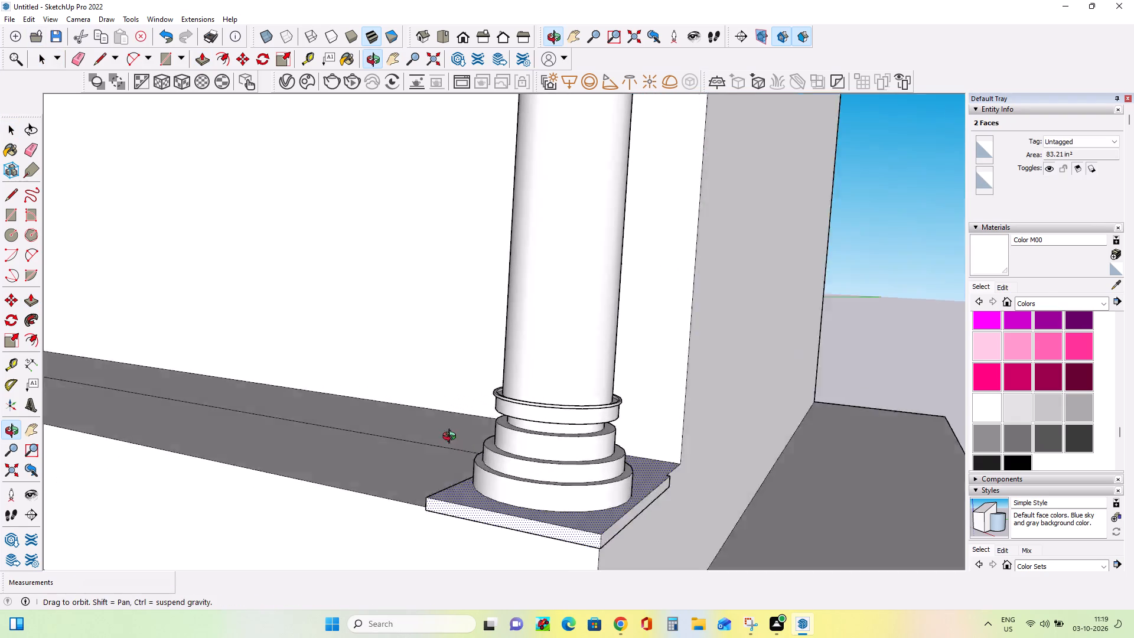
{"action": "middle_click_drag", "start_coordinate": [452, 438], "coordinate": [447, 436], "text": "ctrl"}
{"action": "left_click", "coordinate": [602, 528], "text": "ctrl"}
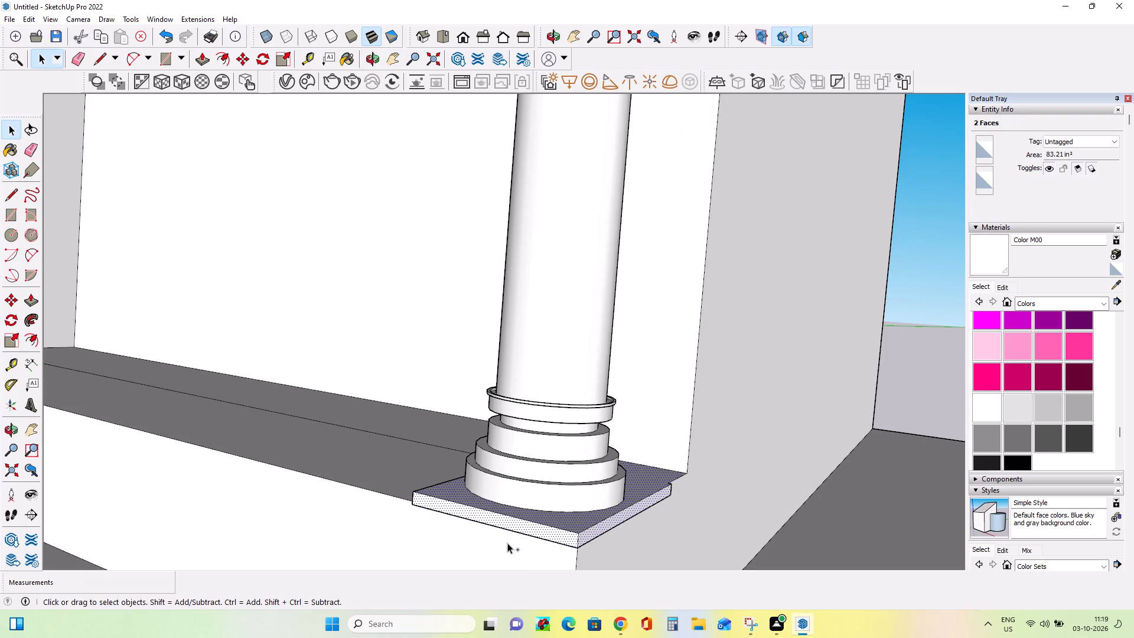
Add the slab's inner side face and the small notch face near the wall, with its vertical edges, to the selection.
{"action": "middle_click_drag", "start_coordinate": [494, 544], "coordinate": [881, 508], "text": "ctrl"}
{"action": "middle_click_drag", "start_coordinate": [557, 504], "coordinate": [734, 436], "text": "ctrl"}
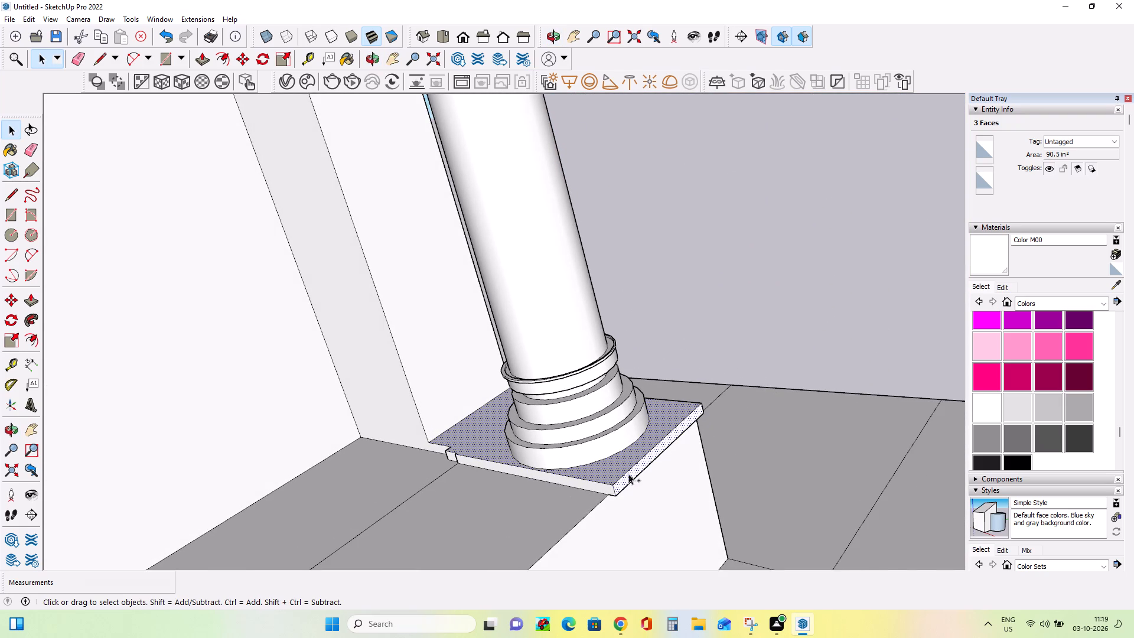
{"action": "left_click", "coordinate": [606, 487], "text": "ctrl"}
{"action": "middle_click_drag", "start_coordinate": [531, 471], "coordinate": [686, 440], "text": "ctrl"}
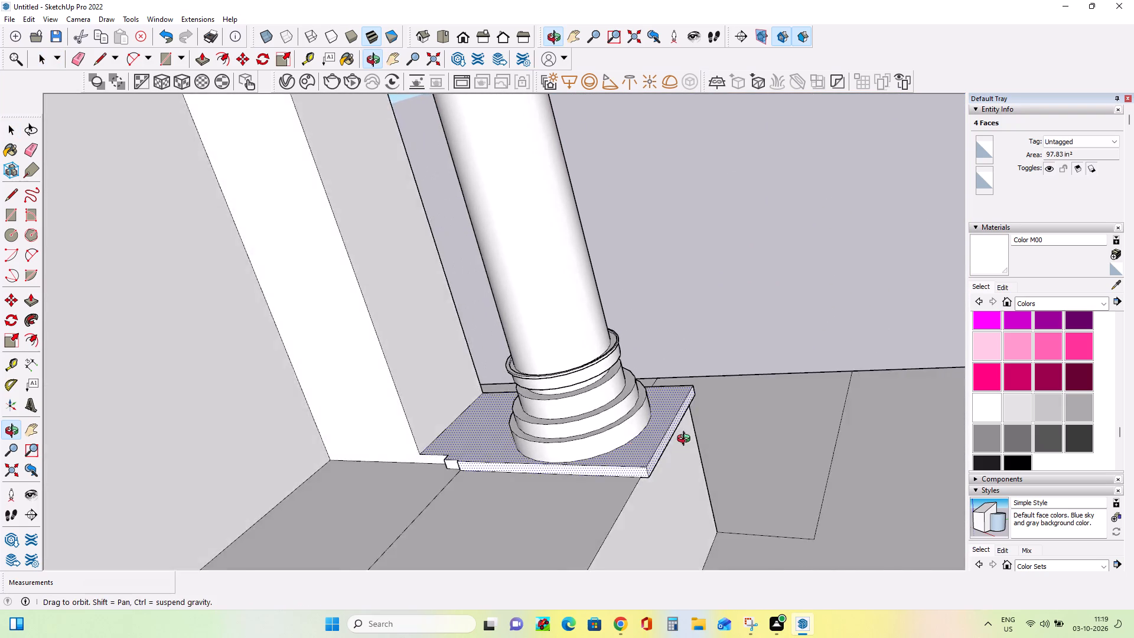
{"action": "middle_click_drag", "start_coordinate": [686, 440], "coordinate": [761, 357], "text": "ctrl"}
{"action": "scroll", "coordinate": [474, 461], "scroll_direction": "up", "scroll_amount": 9, "text": "ctrl"}
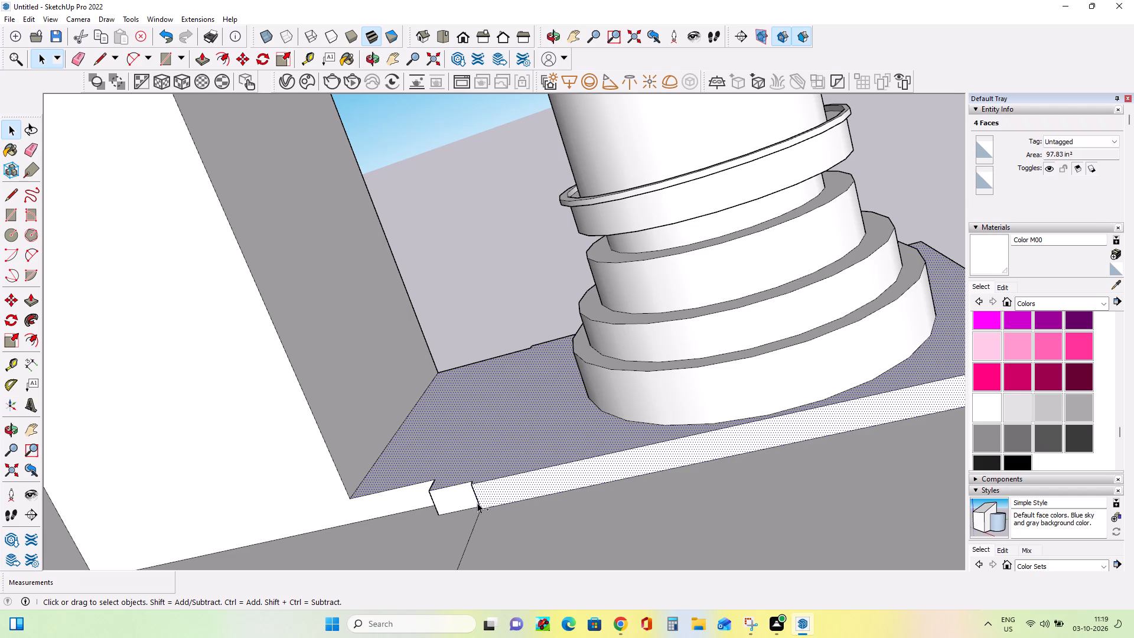
{"action": "left_click", "coordinate": [477, 503], "text": "ctrl"}
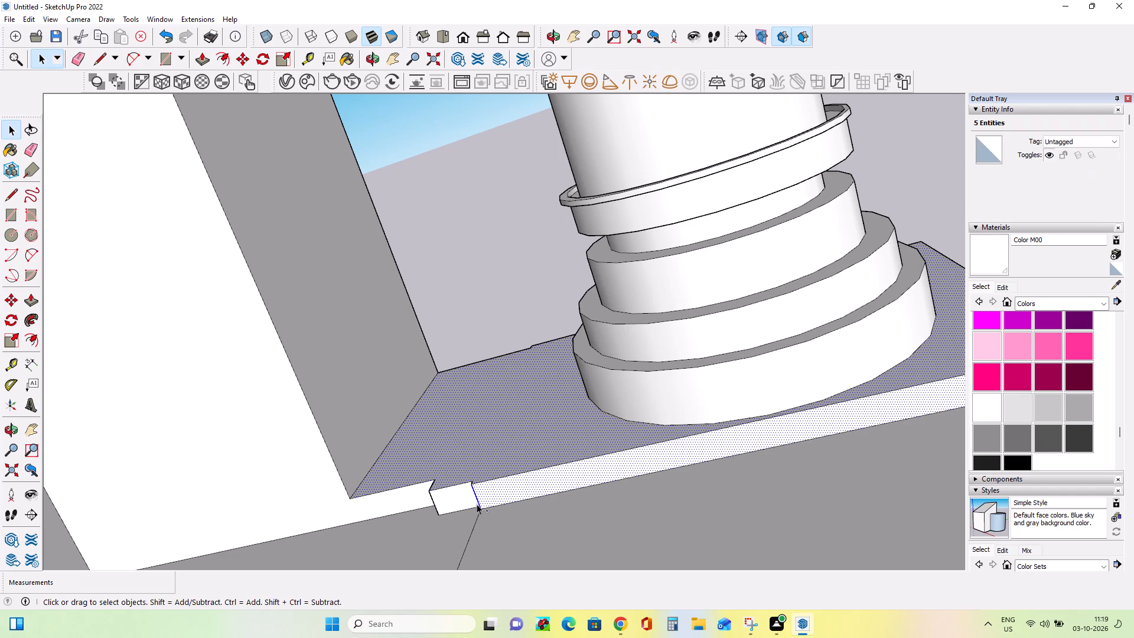
{"action": "left_click", "coordinate": [434, 503], "text": "ctrl"}
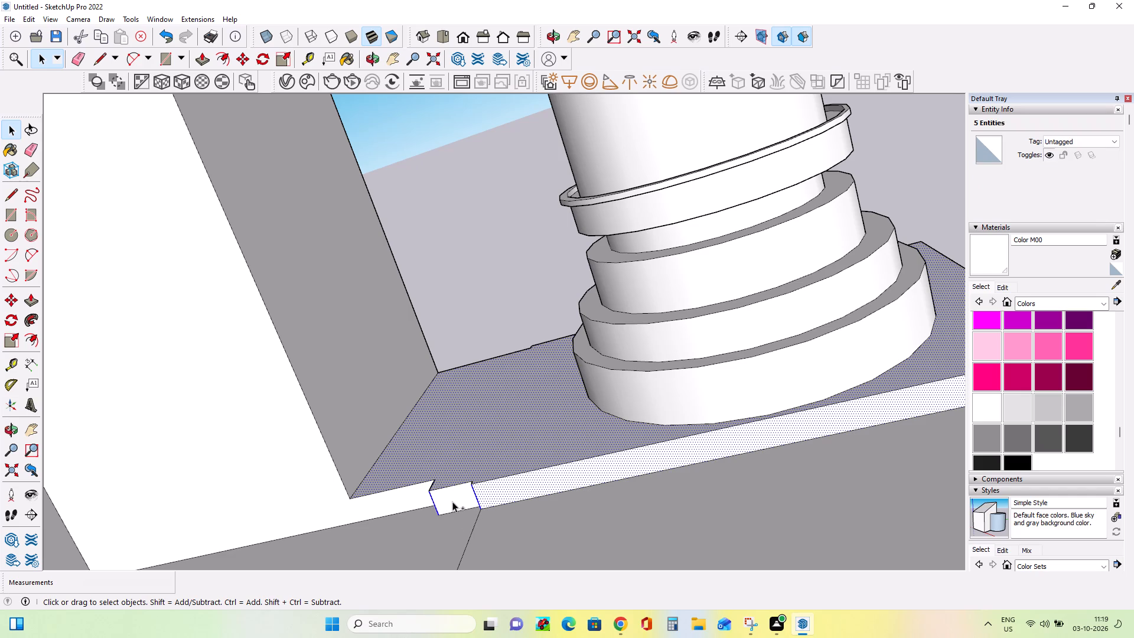
{"action": "left_click", "coordinate": [452, 502], "text": "ctrl"}
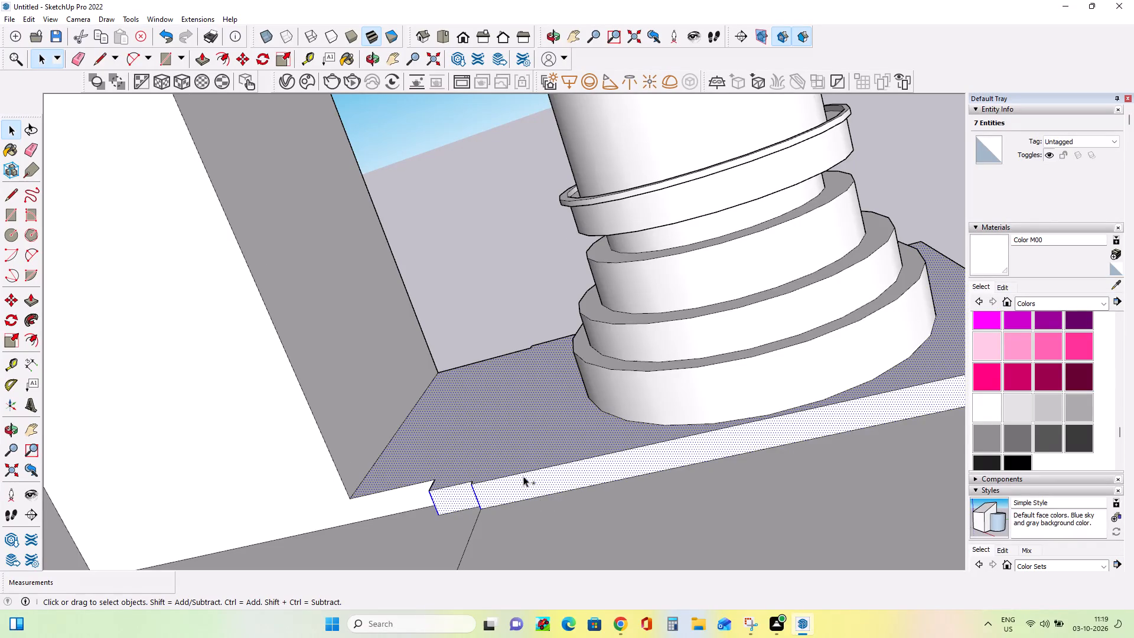
Add the slab's front corner edge and its bottom and top front edges to the selection.
{"action": "scroll", "coordinate": [523, 476], "scroll_direction": "down", "scroll_amount": 3, "text": "ctrl"}
{"action": "middle_click_drag", "start_coordinate": [833, 436], "coordinate": [595, 506], "text": "ctrl"}
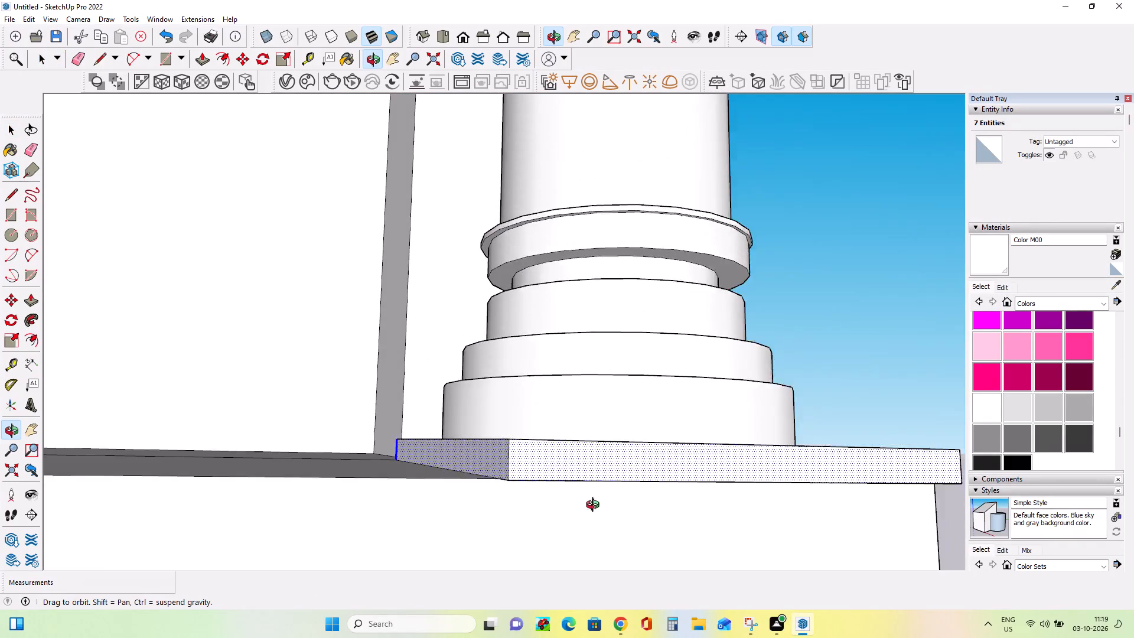
{"action": "middle_click_drag", "start_coordinate": [595, 506], "coordinate": [595, 507], "text": "ctrl"}
{"action": "left_click", "coordinate": [516, 519], "text": "ctrl"}
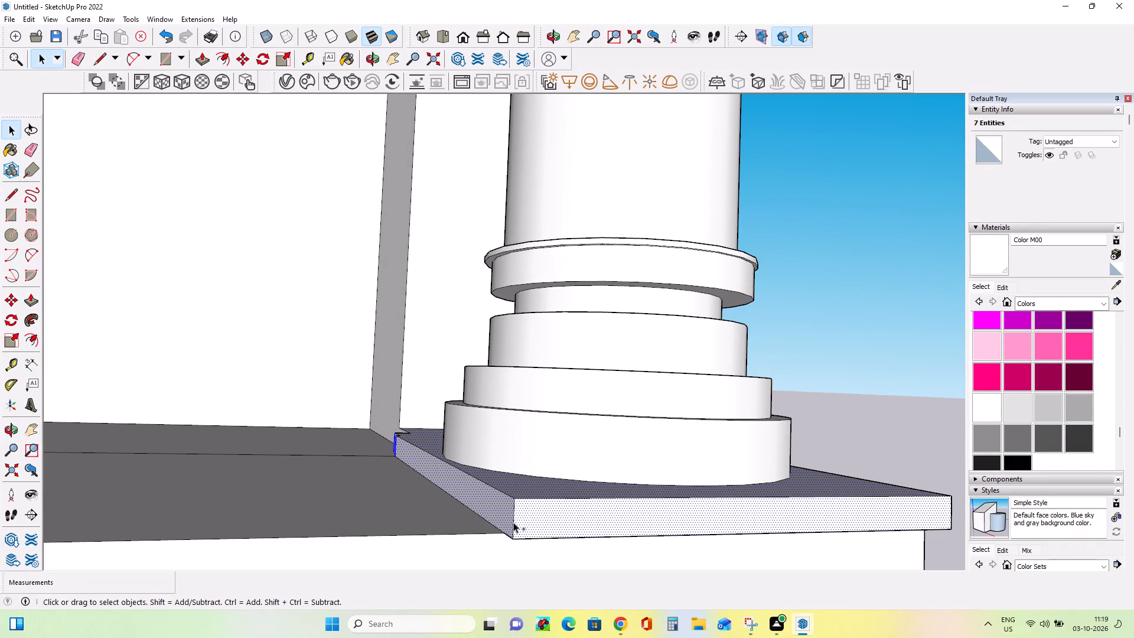
{"action": "left_click", "coordinate": [513, 522], "text": "ctrl"}
{"action": "left_click", "coordinate": [527, 530], "text": "ctrl"}
{"action": "left_click", "coordinate": [532, 534], "text": "ctrl"}
{"action": "left_click", "coordinate": [550, 537], "text": "ctrl"}
{"action": "middle_click_drag", "start_coordinate": [553, 491], "coordinate": [563, 554], "text": "ctrl"}
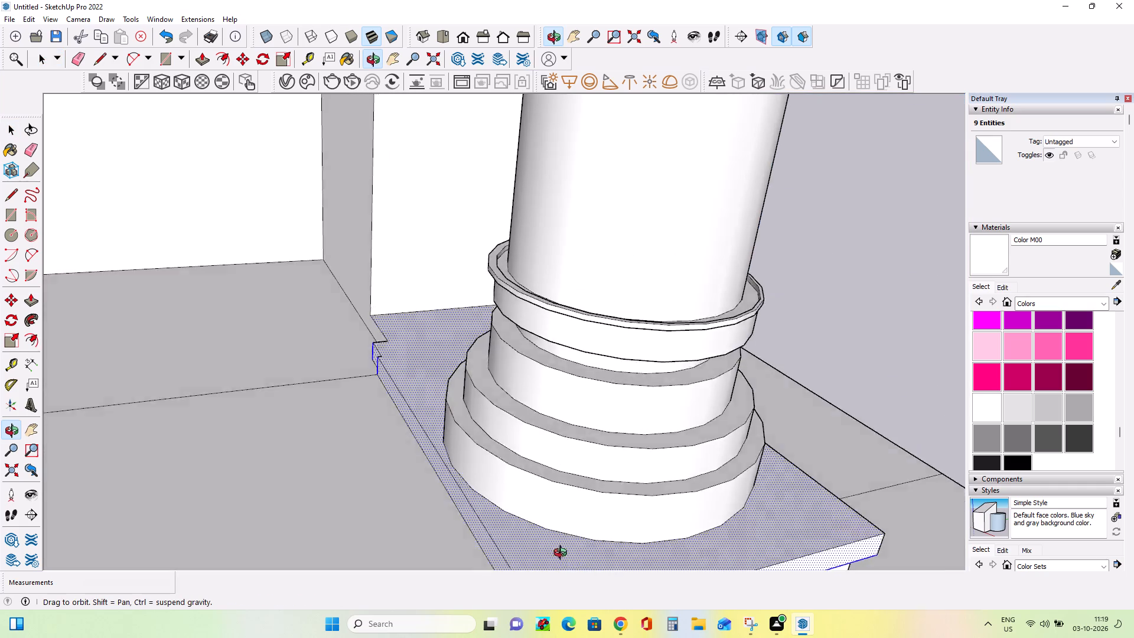
{"action": "middle_click_drag", "start_coordinate": [563, 554], "coordinate": [509, 508], "text": "ctrl"}
{"action": "scroll", "coordinate": [509, 508], "scroll_direction": "down", "scroll_amount": 12, "text": "ctrl"}
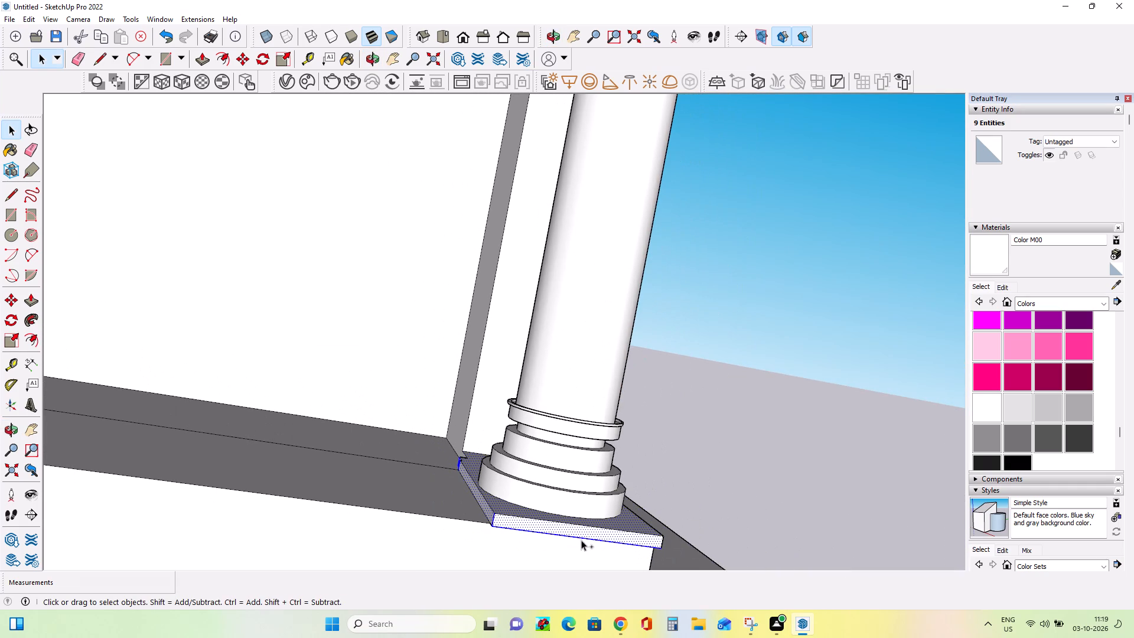
{"action": "middle_click_drag", "start_coordinate": [586, 528], "coordinate": [592, 573], "text": "ctrl"}
{"action": "scroll", "coordinate": [587, 568], "scroll_direction": "down", "scroll_amount": 1, "text": "ctrl"}
{"action": "scroll", "coordinate": [573, 525], "scroll_direction": "up", "scroll_amount": 8, "text": "ctrl"}
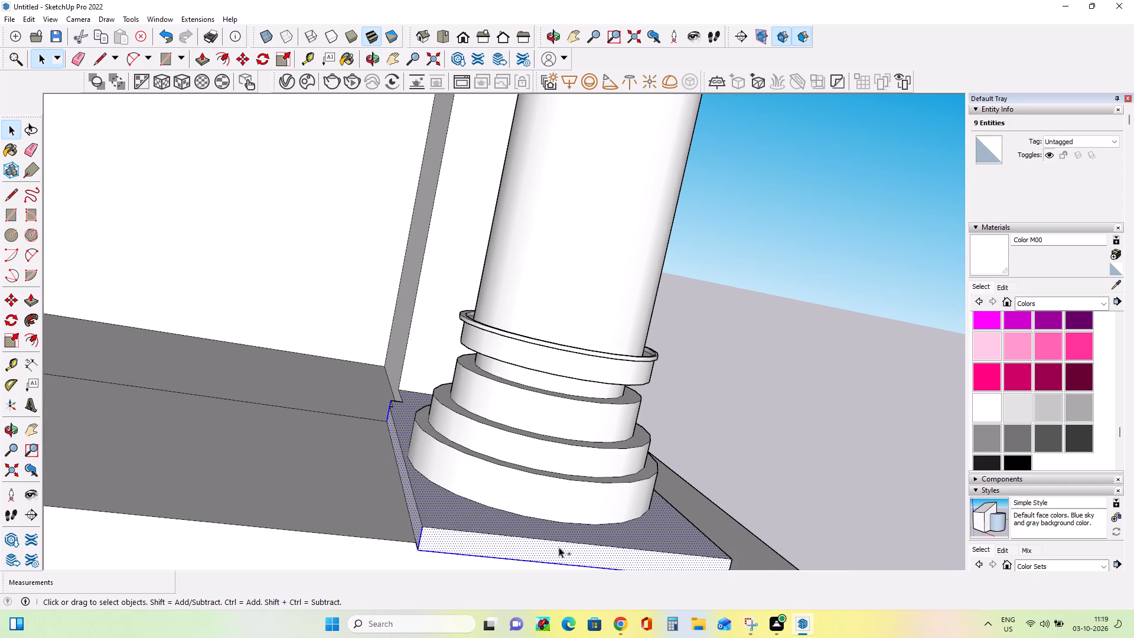
{"action": "left_click", "coordinate": [560, 542], "text": "ctrl"}
Add the top and bottom edges of the slab's outer side to the selection.
{"action": "middle_click_drag", "start_coordinate": [560, 534], "coordinate": [501, 515], "text": "ctrl"}
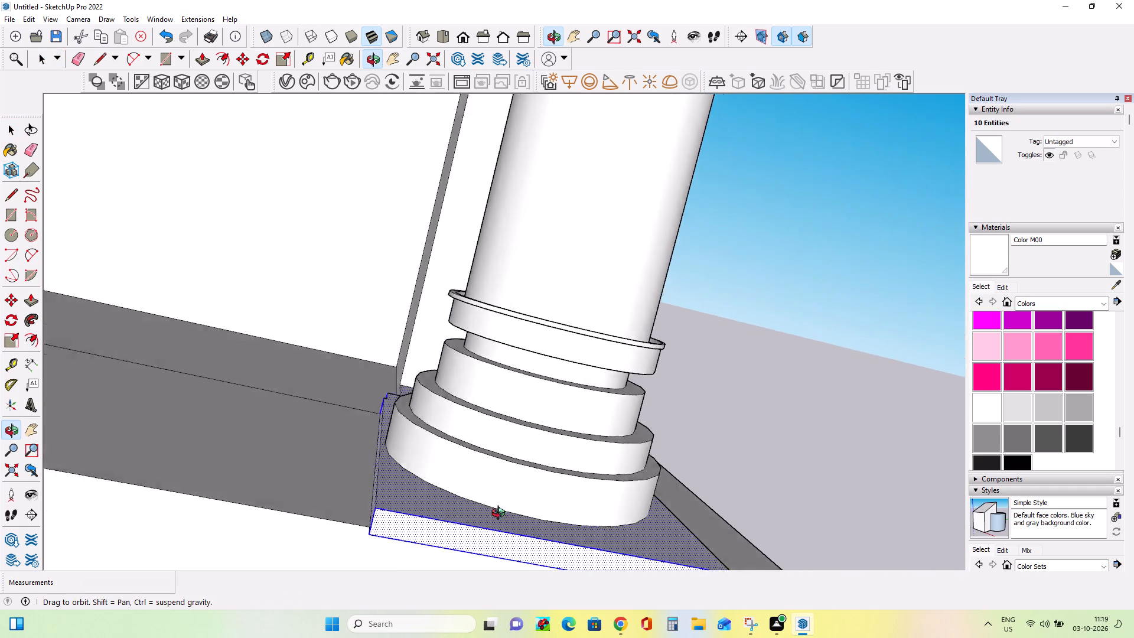
{"action": "middle_click_drag", "start_coordinate": [501, 515], "coordinate": [191, 354], "text": "ctrl"}
{"action": "middle_click_drag", "start_coordinate": [185, 324], "coordinate": [186, 292], "text": "ctrl"}
{"action": "middle_click_drag", "start_coordinate": [188, 288], "coordinate": [193, 278], "text": "ctrl"}
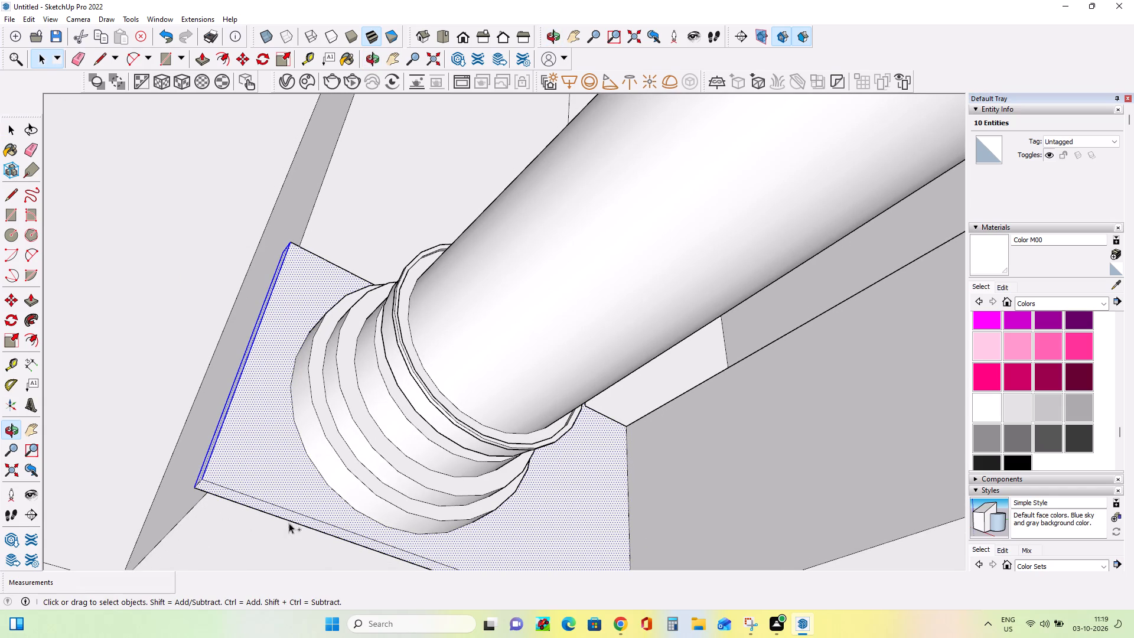
{"action": "left_click", "coordinate": [298, 511], "text": "ctrl"}
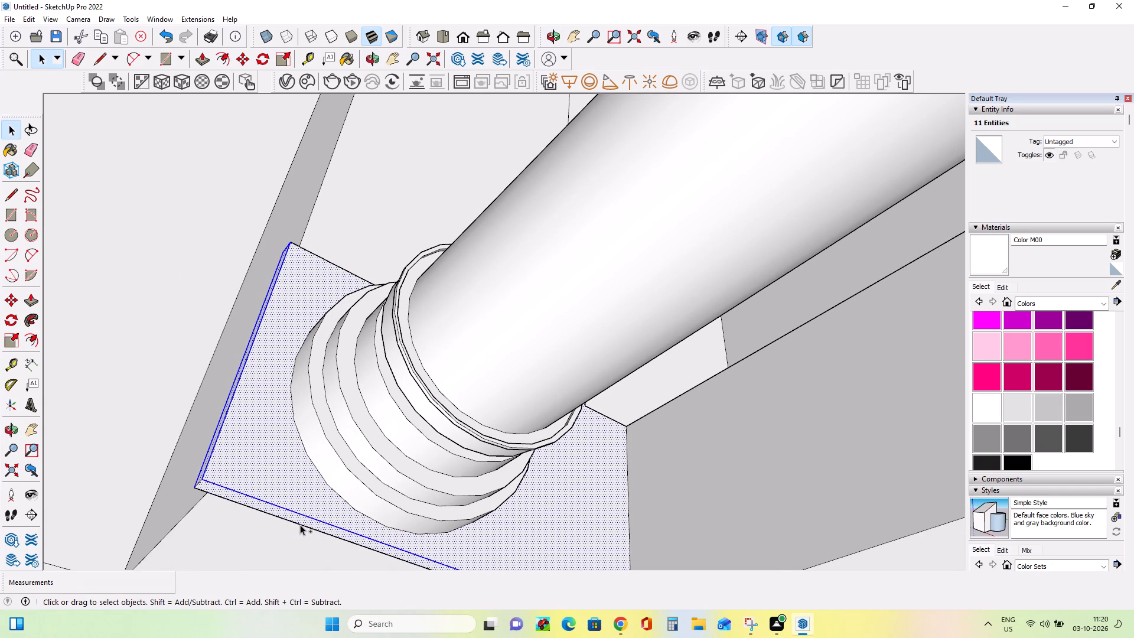
{"action": "left_click", "coordinate": [300, 525], "text": "ctrl"}
Add the column base's lowest round tier to the selection, including its side face, top ring and rim edges.
{"action": "scroll", "coordinate": [294, 523], "scroll_direction": "down", "scroll_amount": 3, "text": "ctrl"}
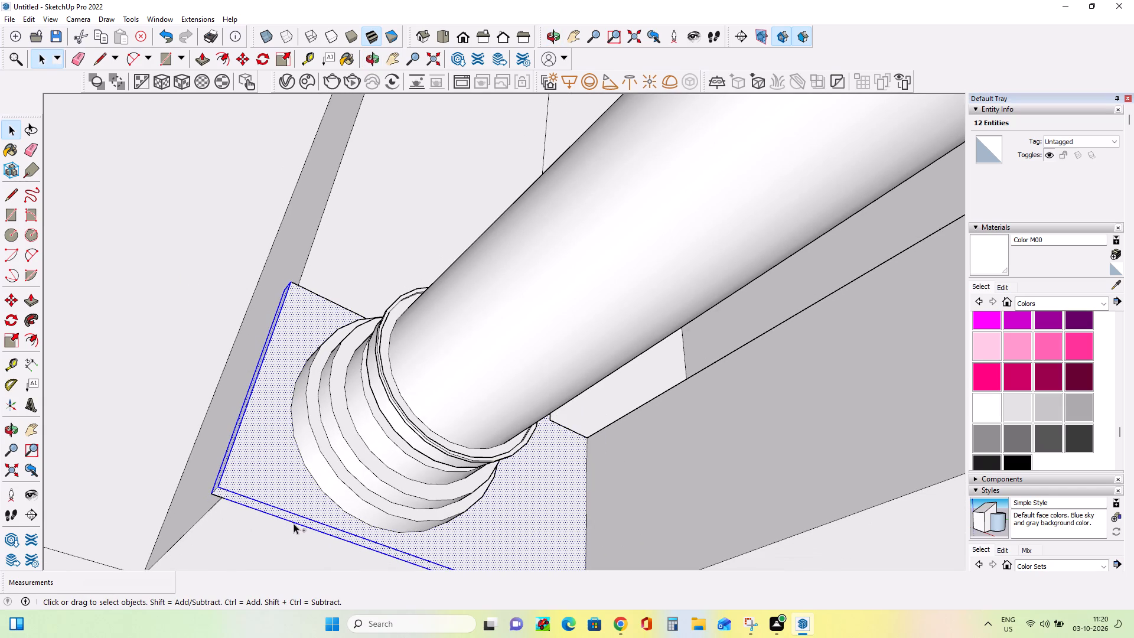
{"action": "scroll", "coordinate": [294, 523], "scroll_direction": "down", "scroll_amount": 8, "text": "ctrl"}
{"action": "middle_click_drag", "start_coordinate": [299, 521], "coordinate": [640, 414], "text": "ctrl"}
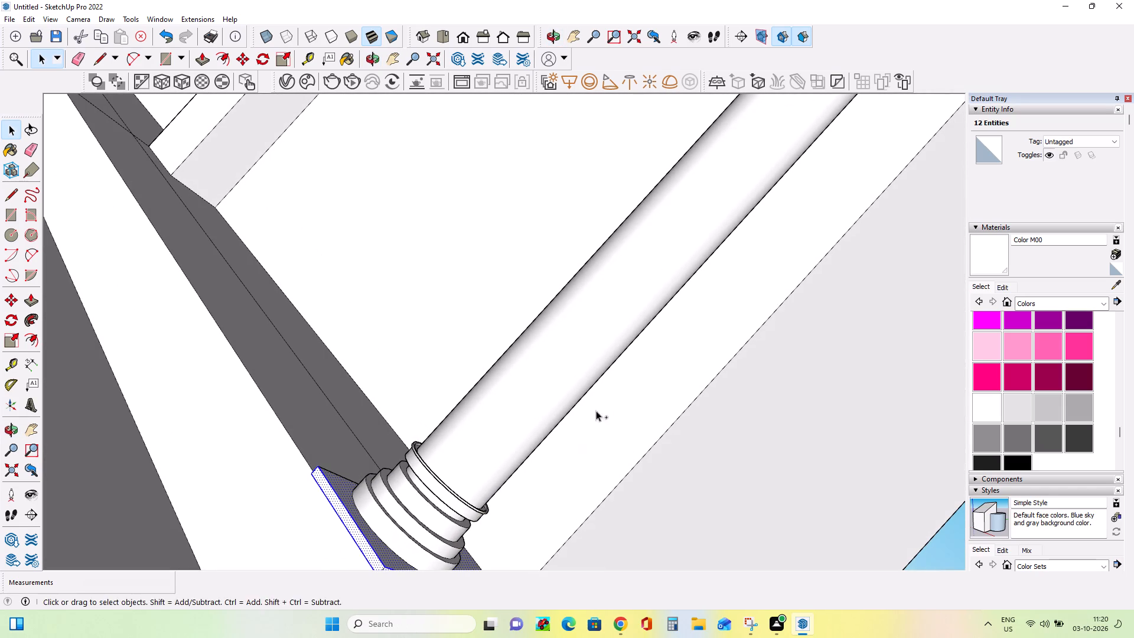
{"action": "left_click", "coordinate": [34, 433]}
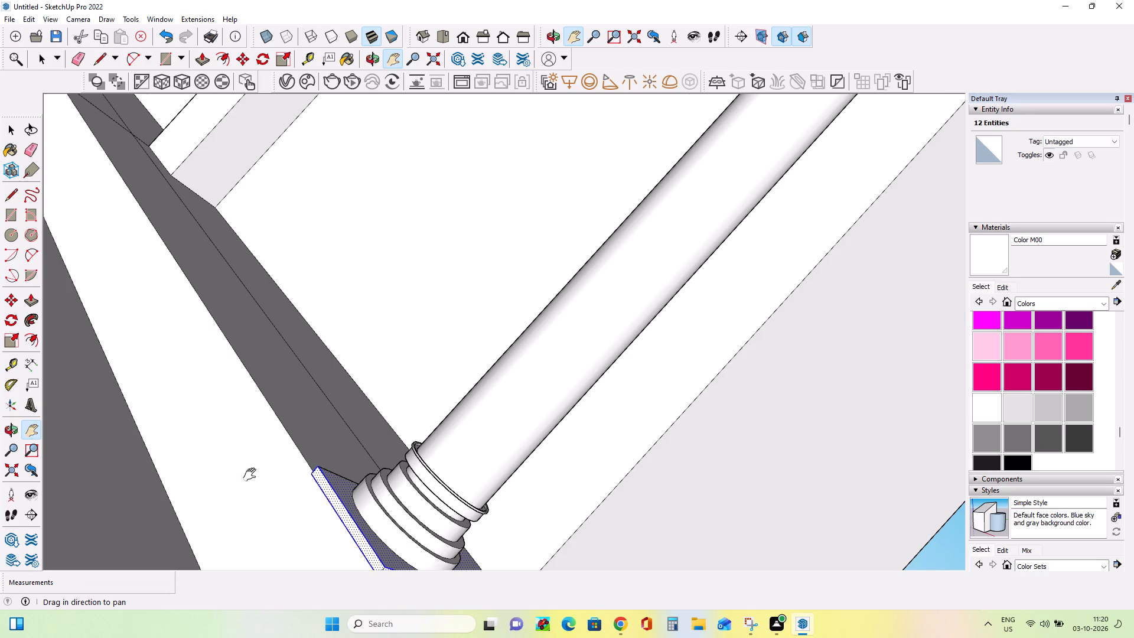
{"action": "middle_click_drag", "start_coordinate": [252, 475], "coordinate": [541, 532]}
{"action": "scroll", "coordinate": [541, 536], "scroll_direction": "up", "scroll_amount": 11}
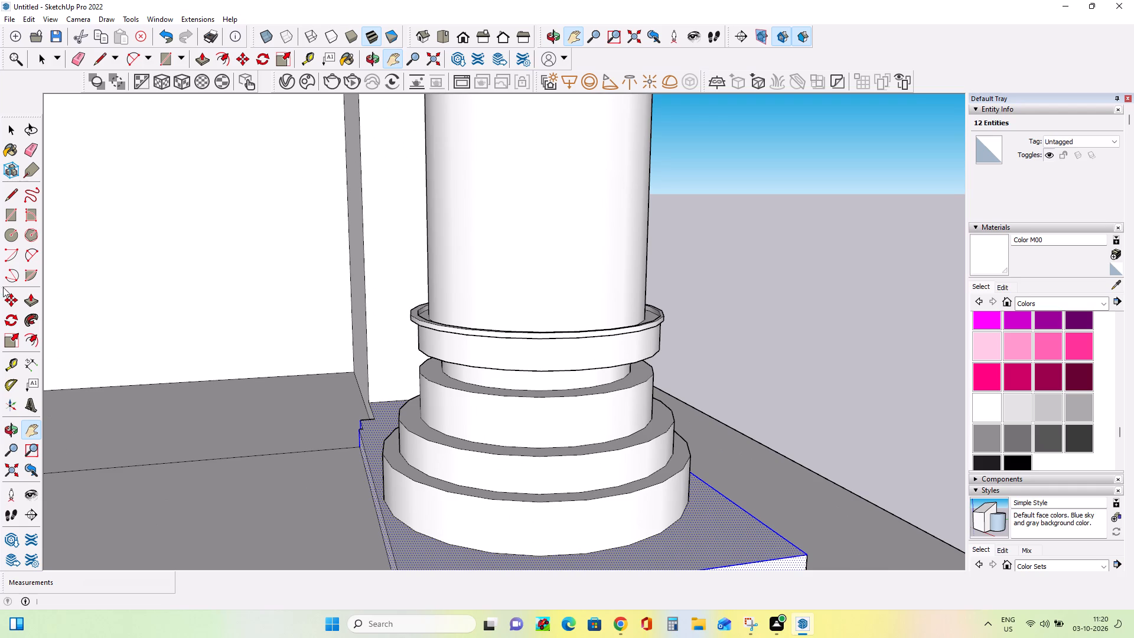
{"action": "left_click", "coordinate": [6, 130], "text": "ctrl"}
{"action": "left_click", "coordinate": [600, 519], "text": "ctrl"}
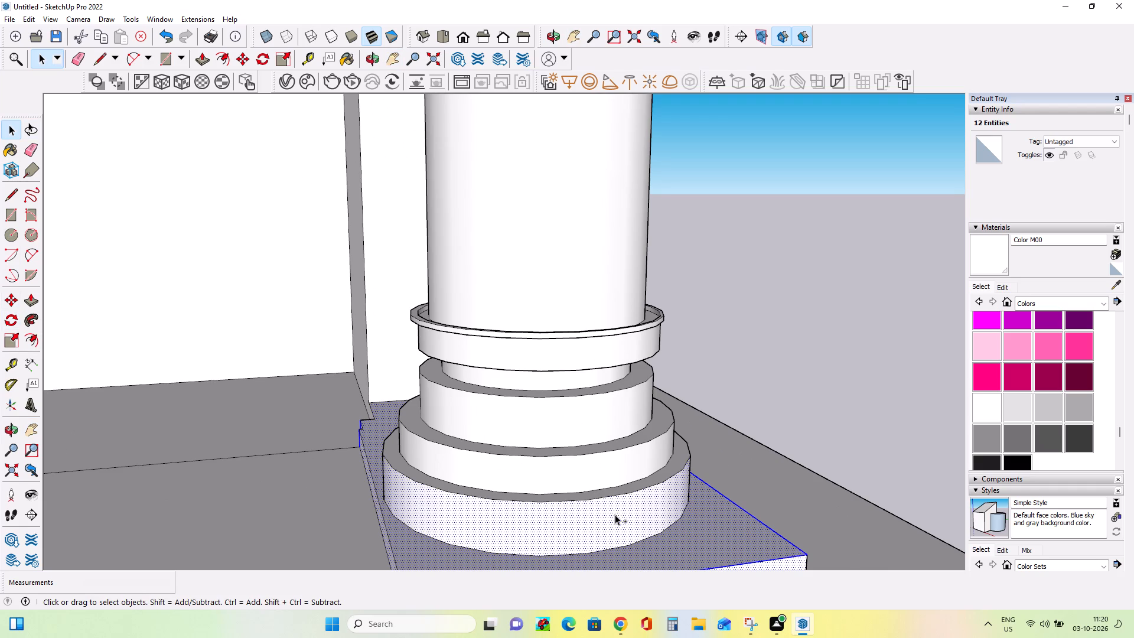
{"action": "middle_click_drag", "start_coordinate": [597, 500], "coordinate": [608, 527], "text": "ctrl"}
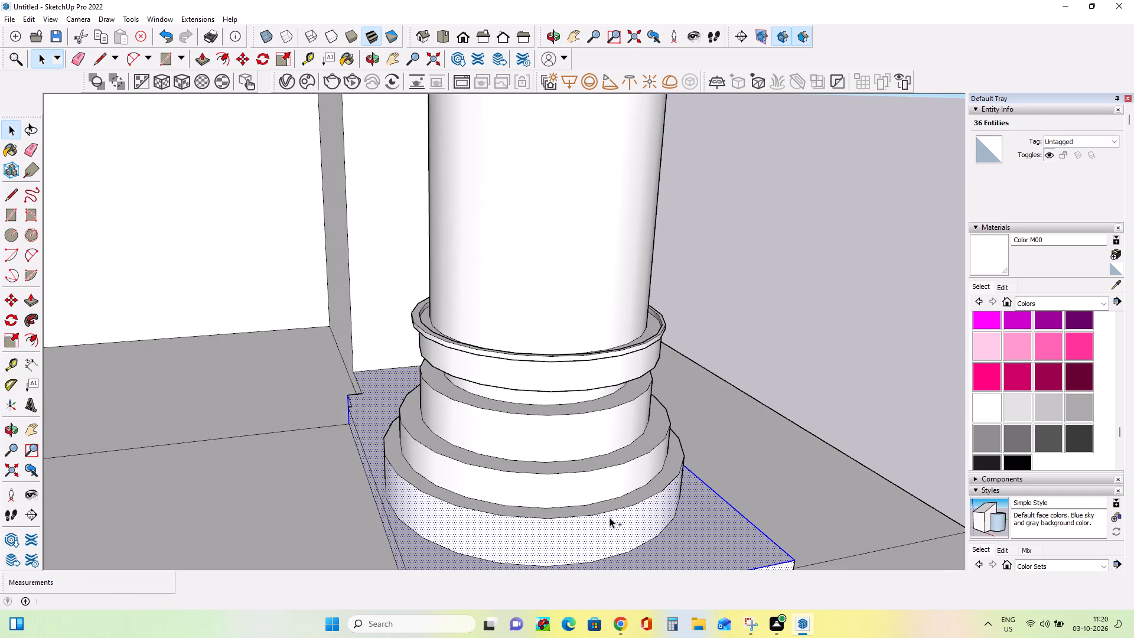
{"action": "left_click", "coordinate": [610, 509], "text": "ctrl"}
{"action": "left_click", "coordinate": [611, 512], "text": "ctrl"}
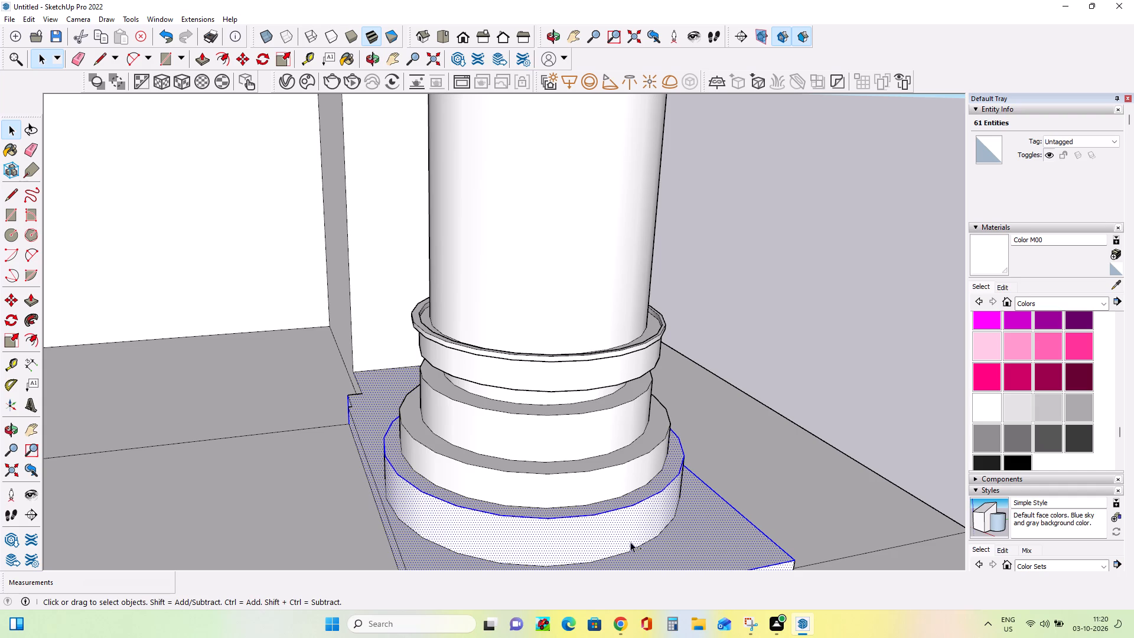
{"action": "left_click", "coordinate": [633, 550], "text": "ctrl"}
Add the second and third round tiers of the column base to the selection, including their side faces and rim edges.
{"action": "left_click", "coordinate": [594, 482], "text": "ctrl"}
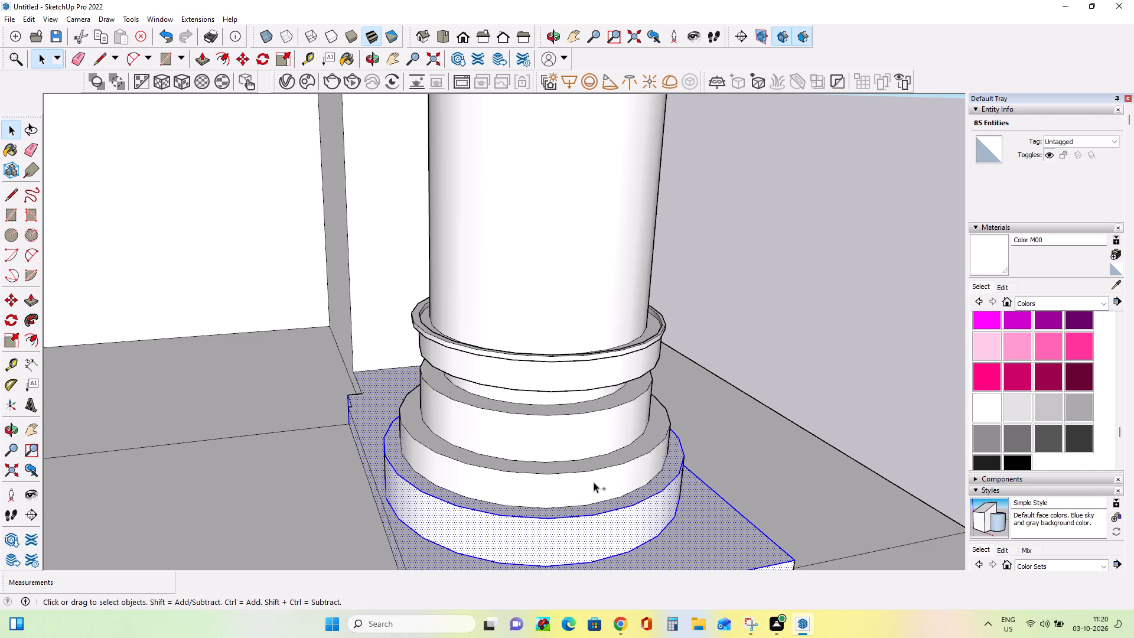
{"action": "left_click", "coordinate": [594, 470], "text": "ctrl"}
{"action": "left_click", "coordinate": [598, 500], "text": "ctrl"}
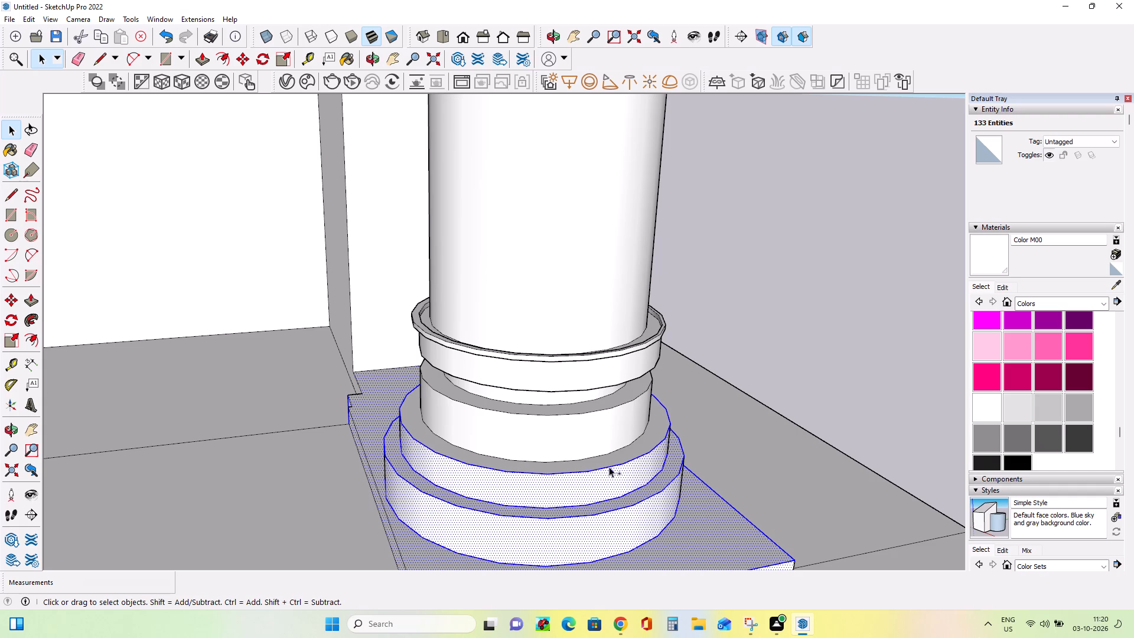
{"action": "left_click", "coordinate": [582, 415], "text": "ctrl"}
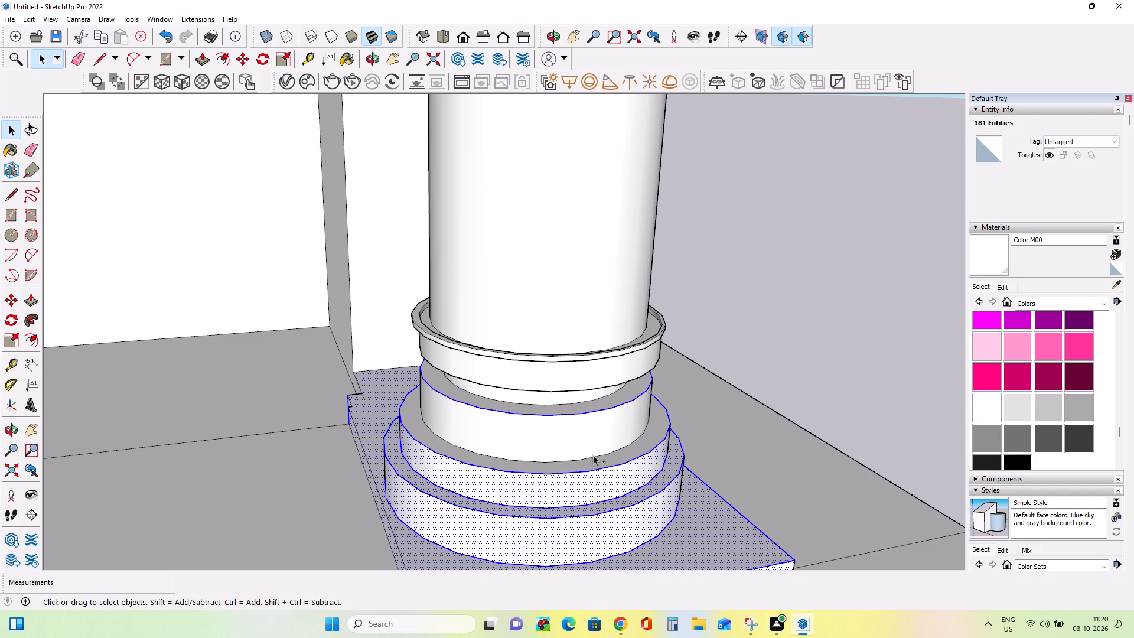
{"action": "left_click", "coordinate": [593, 455], "text": "ctrl"}
{"action": "left_click", "coordinate": [593, 442], "text": "ctrl"}
{"action": "left_click", "coordinate": [592, 454], "text": "ctrl"}
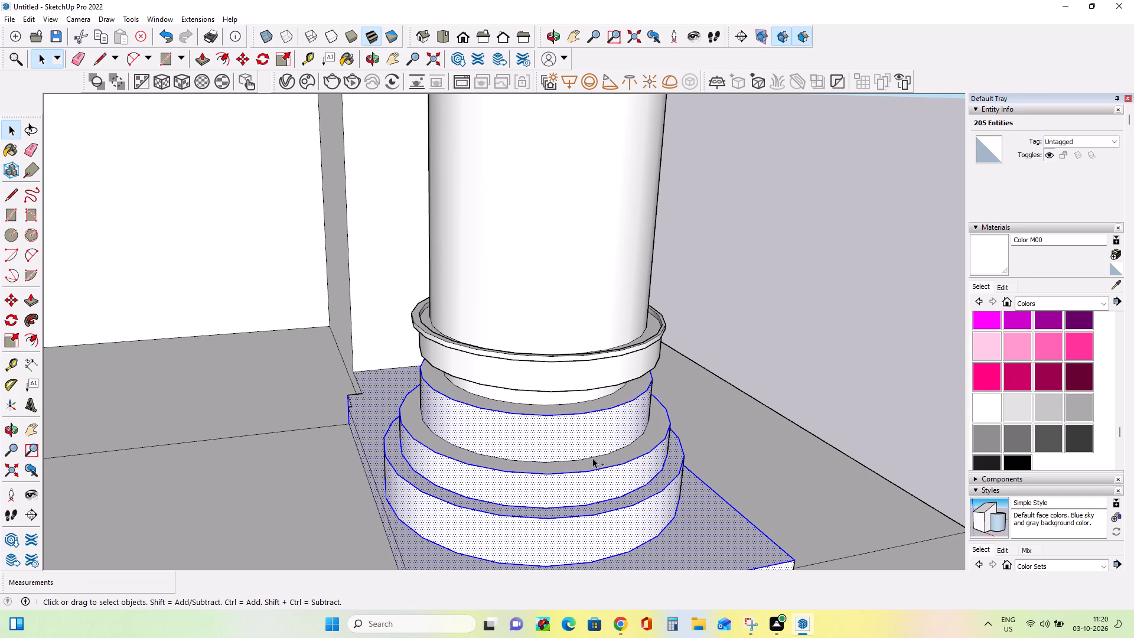
{"action": "scroll", "coordinate": [592, 457], "scroll_direction": "up", "scroll_amount": 8, "text": "ctrl"}
{"action": "left_click", "coordinate": [592, 457], "text": "ctrl"}
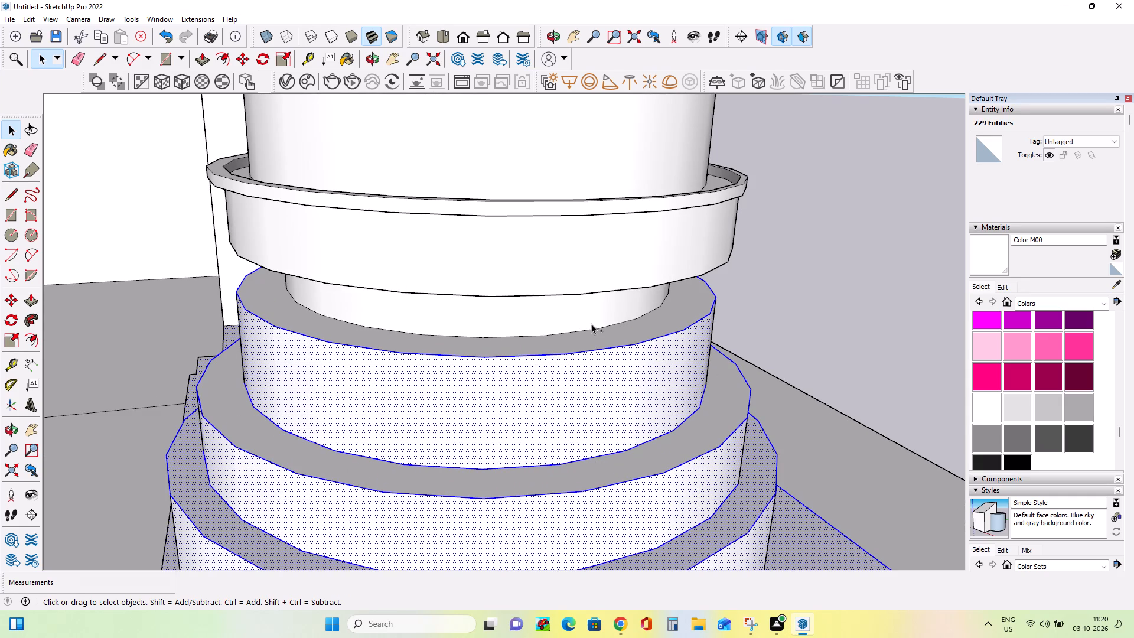
Add the third tier's top ring and the recessed neck above it, with the neck's side face and edges, to the selection.
{"action": "left_click", "coordinate": [591, 326], "text": "ctrl"}
{"action": "left_click", "coordinate": [592, 333], "text": "ctrl"}
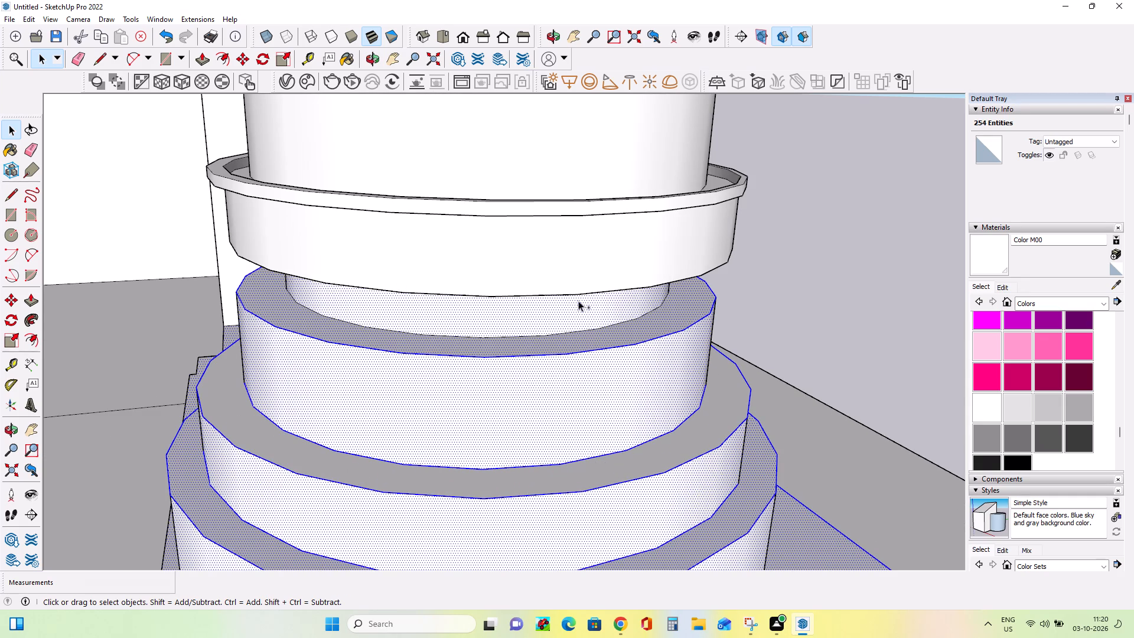
{"action": "scroll", "coordinate": [588, 312], "scroll_direction": "up", "scroll_amount": 4, "text": "ctrl"}
{"action": "middle_click_drag", "start_coordinate": [601, 353], "coordinate": [529, 342], "text": "ctrl"}
{"action": "left_click", "coordinate": [539, 155], "text": "ctrl"}
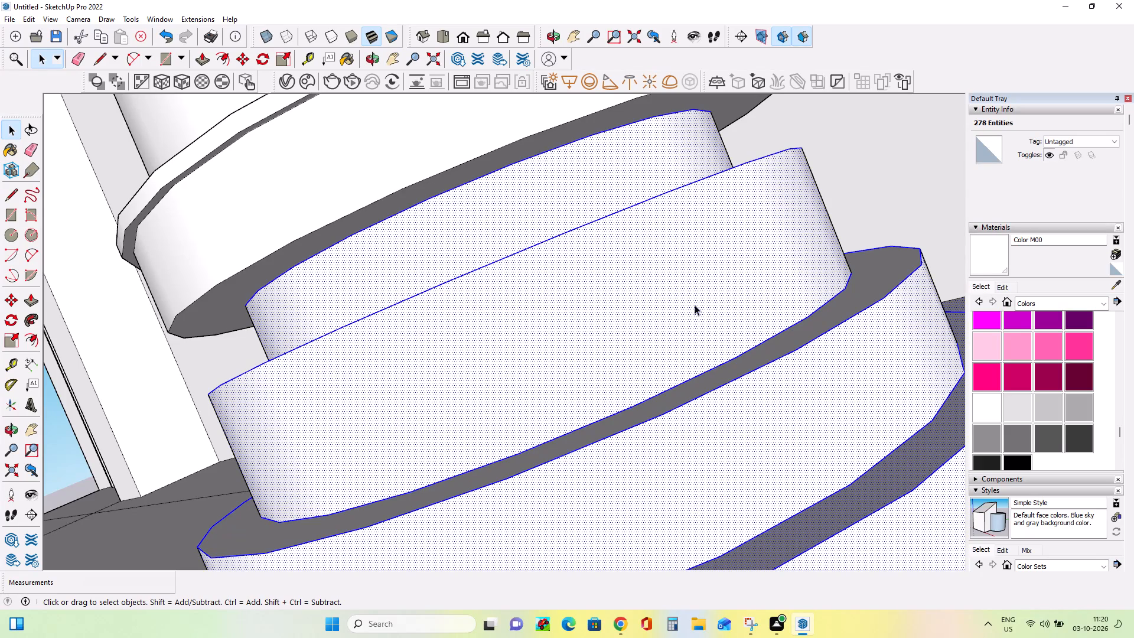
{"action": "middle_click_drag", "start_coordinate": [695, 306], "coordinate": [651, 347]}
{"action": "scroll", "coordinate": [650, 303], "scroll_direction": "up", "scroll_amount": 4}
{"action": "middle_click_drag", "start_coordinate": [650, 303], "coordinate": [652, 356]}
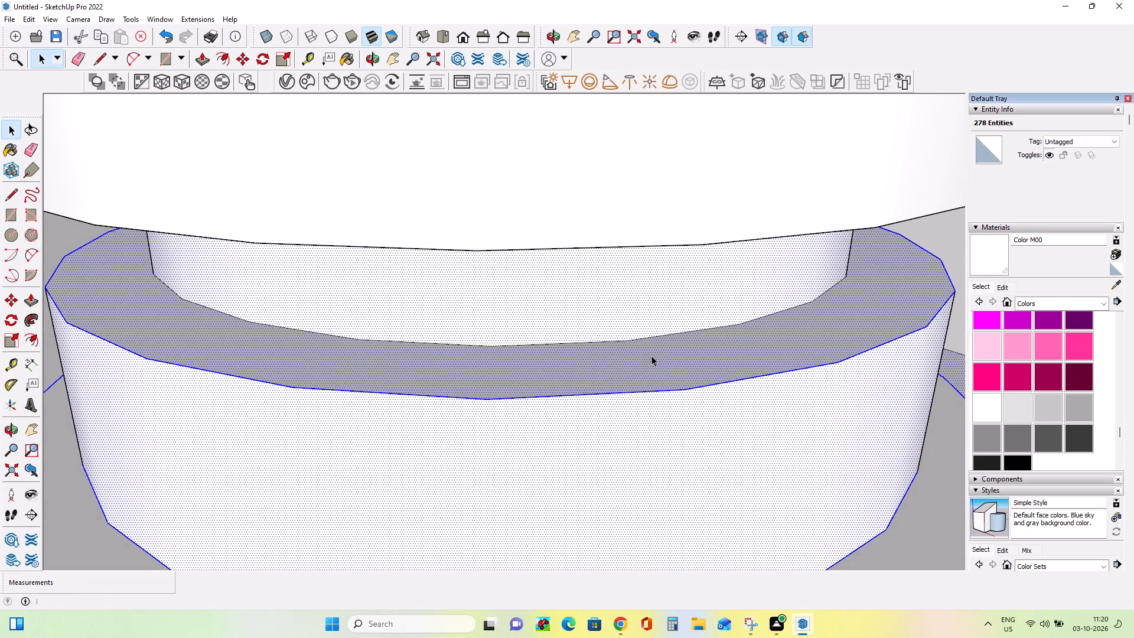
{"action": "left_click", "coordinate": [640, 339], "text": "ctrl"}
Add the collar band above the neck and its thin outer lip, with side faces and edges, to the selection.
{"action": "scroll", "coordinate": [641, 334], "scroll_direction": "down", "scroll_amount": 3}
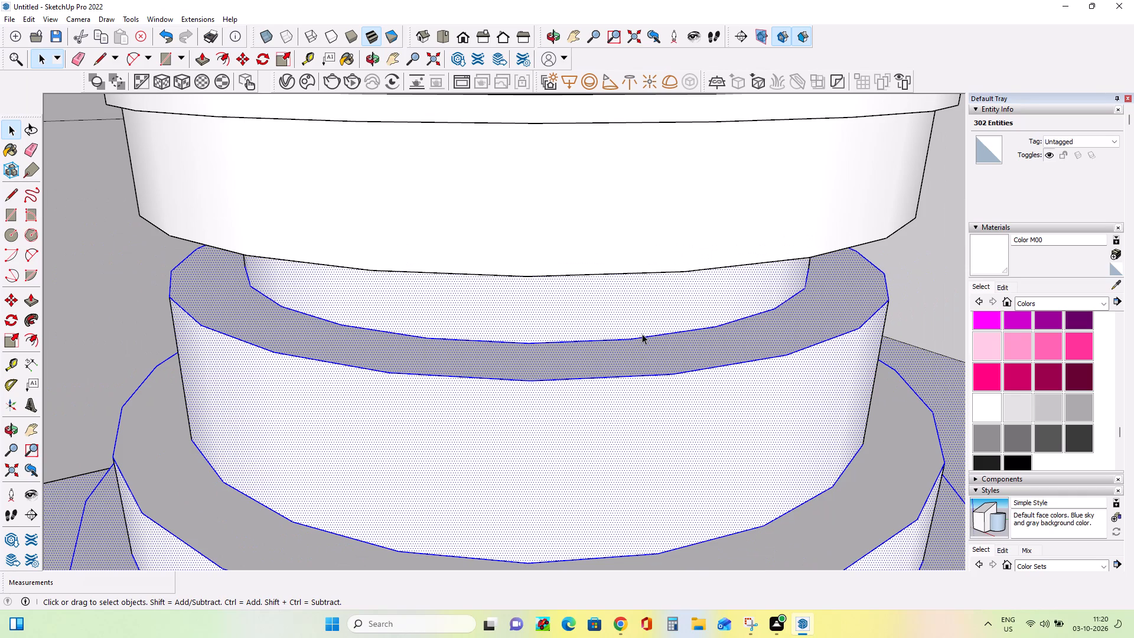
{"action": "left_click", "coordinate": [654, 269], "text": "ctrl"}
{"action": "left_click", "coordinate": [659, 271], "text": "ctrl"}
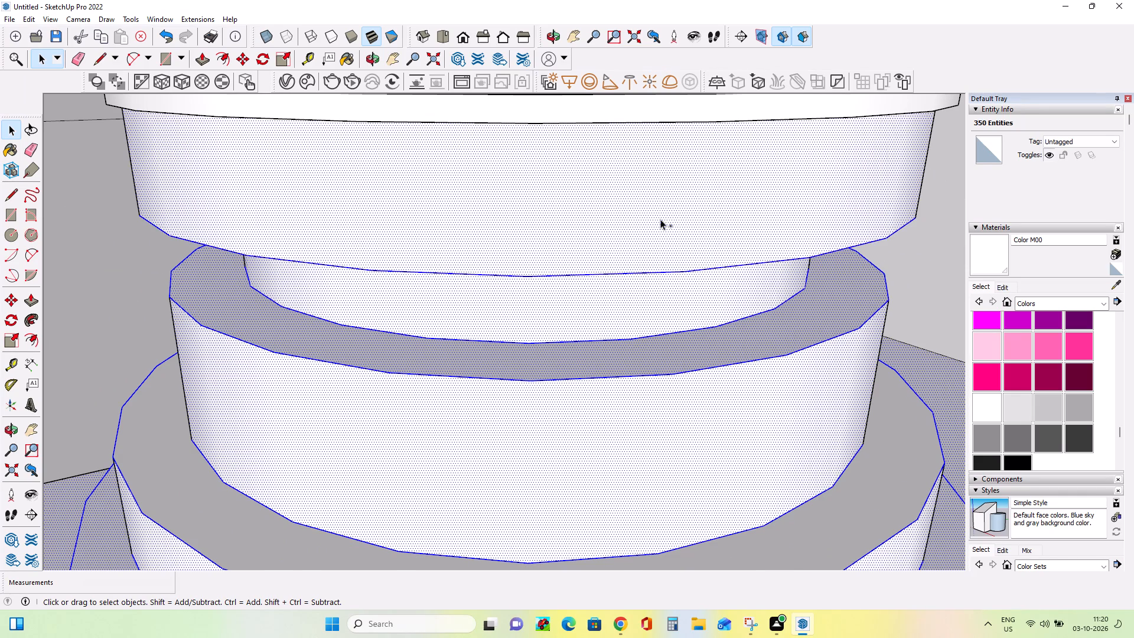
{"action": "scroll", "coordinate": [660, 219], "scroll_direction": "down", "scroll_amount": 4, "text": "ctrl"}
{"action": "left_click", "coordinate": [655, 153], "text": "ctrl"}
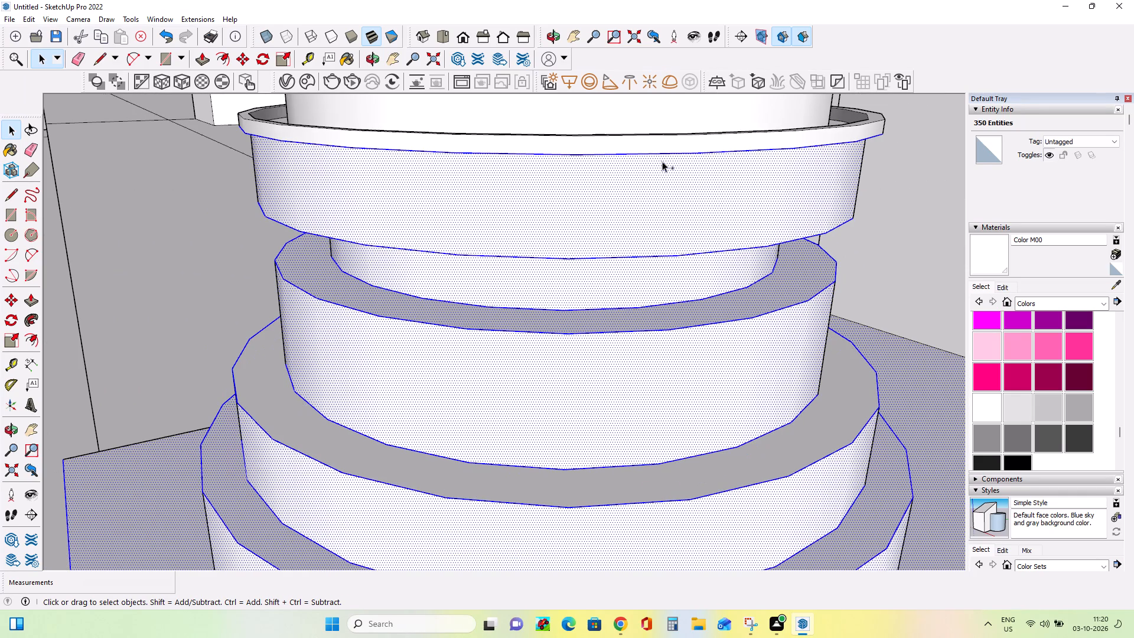
{"action": "scroll", "coordinate": [668, 161], "scroll_direction": "down", "scroll_amount": 4, "text": "ctrl"}
{"action": "middle_click_drag", "start_coordinate": [672, 178], "coordinate": [677, 230], "text": "ctrl"}
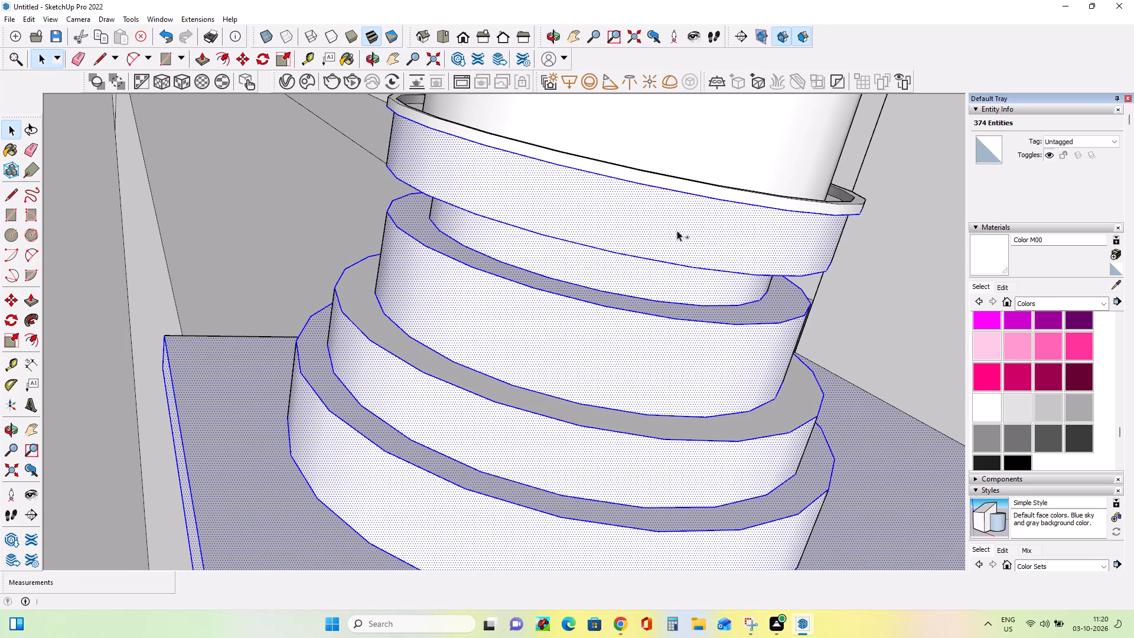
{"action": "middle_click_drag", "start_coordinate": [682, 366], "coordinate": [739, 355]}
{"action": "middle_click_drag", "start_coordinate": [578, 162], "coordinate": [573, 196]}
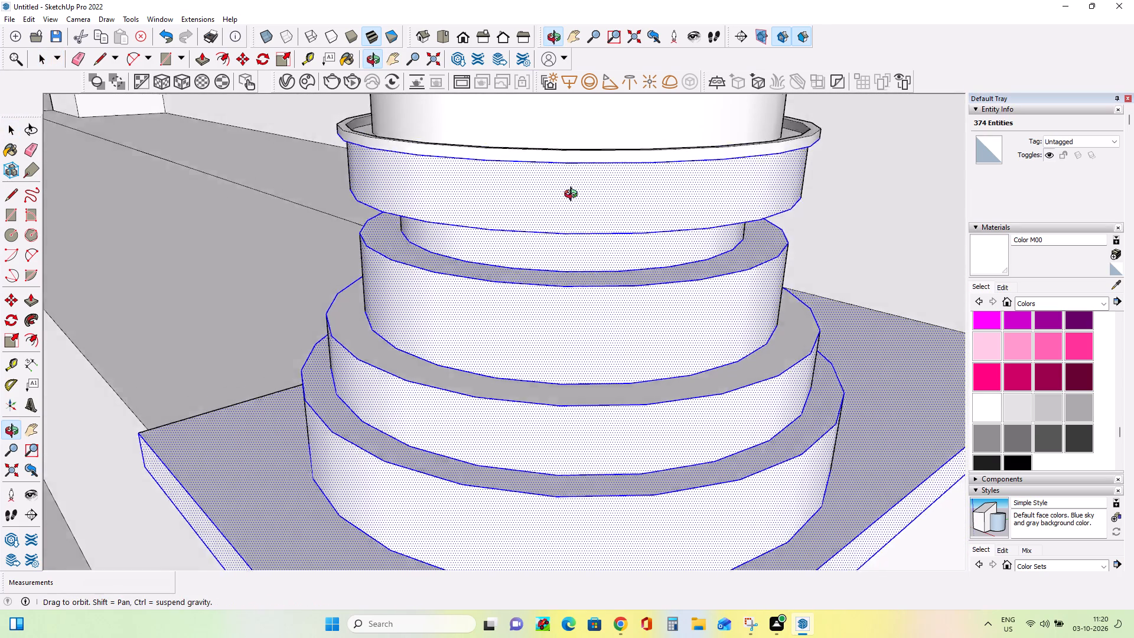
{"action": "middle_click_drag", "start_coordinate": [573, 196], "coordinate": [563, 289]}
{"action": "scroll", "coordinate": [562, 292], "scroll_direction": "up", "scroll_amount": 9}
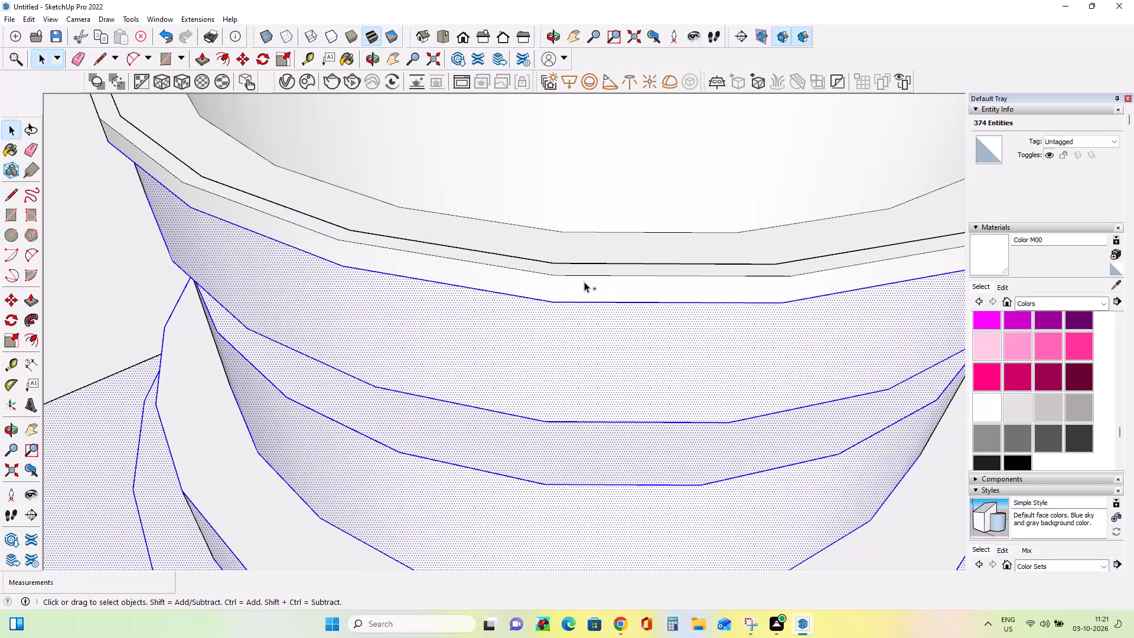
{"action": "left_click", "coordinate": [585, 282], "text": "ctrl"}
{"action": "left_click", "coordinate": [596, 275], "text": "ctrl"}
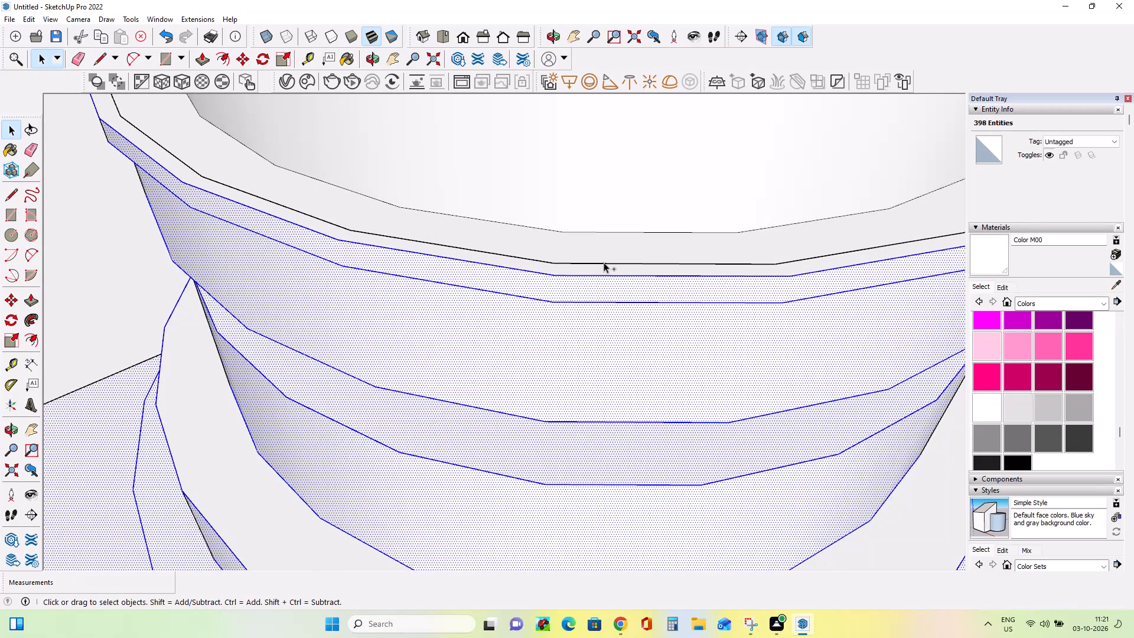
Add the lip's top ring, its inner edges and surface, and the cylindrical column shaft to the selection.
{"action": "middle_click_drag", "start_coordinate": [604, 264], "coordinate": [507, 229], "text": "ctrl"}
{"action": "scroll", "coordinate": [464, 239], "scroll_direction": "up", "scroll_amount": 4, "text": "ctrl"}
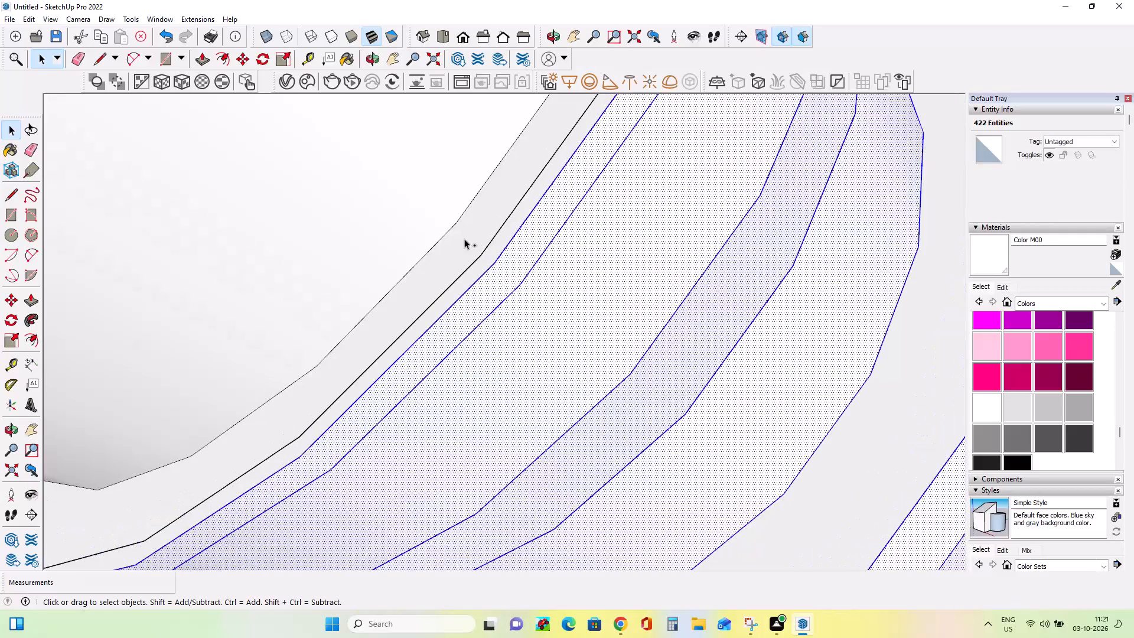
{"action": "scroll", "coordinate": [464, 239], "scroll_direction": "up", "scroll_amount": 5, "text": "ctrl"}
{"action": "double_click", "coordinate": [490, 269], "text": "ctrl"}
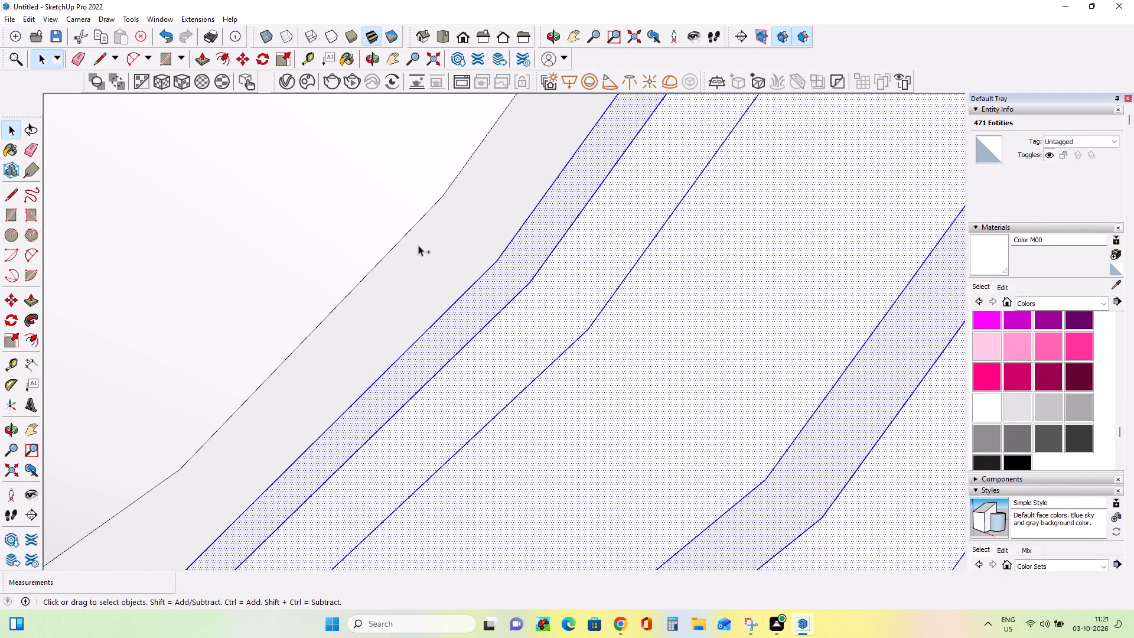
{"action": "double_click", "coordinate": [410, 231], "text": "ctrl"}
Add the missing top ring face of the second round tier to the selection.
{"action": "scroll", "coordinate": [425, 245], "scroll_direction": "down", "scroll_amount": 8, "text": "ctrl"}
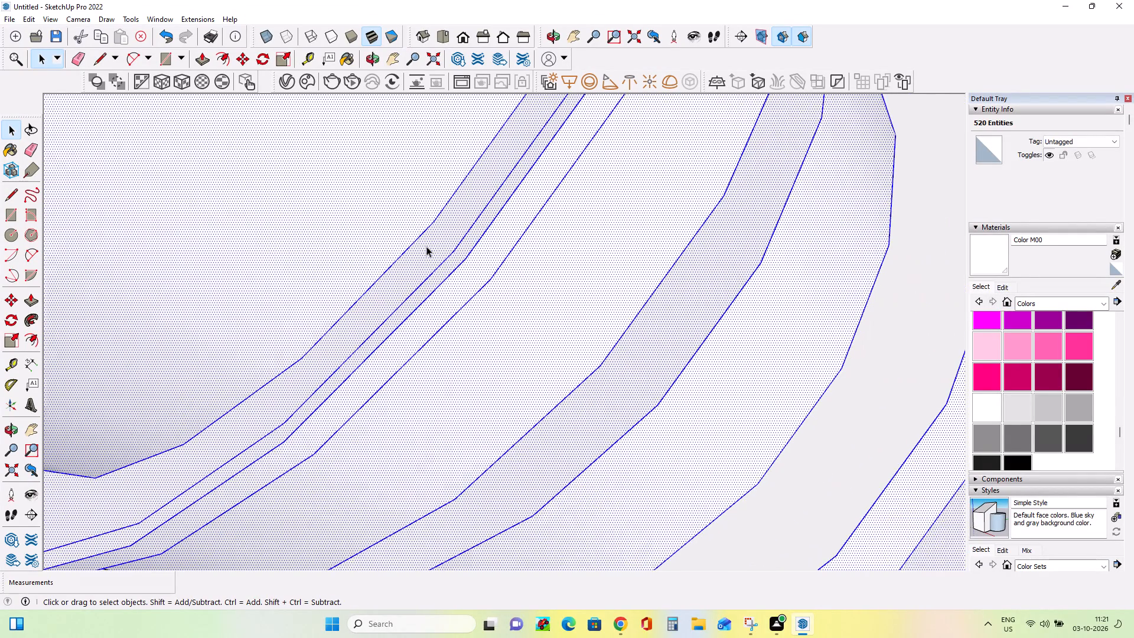
{"action": "scroll", "coordinate": [426, 246], "scroll_direction": "down", "scroll_amount": 11, "text": "ctrl"}
{"action": "scroll", "coordinate": [433, 255], "scroll_direction": "down", "scroll_amount": 5}
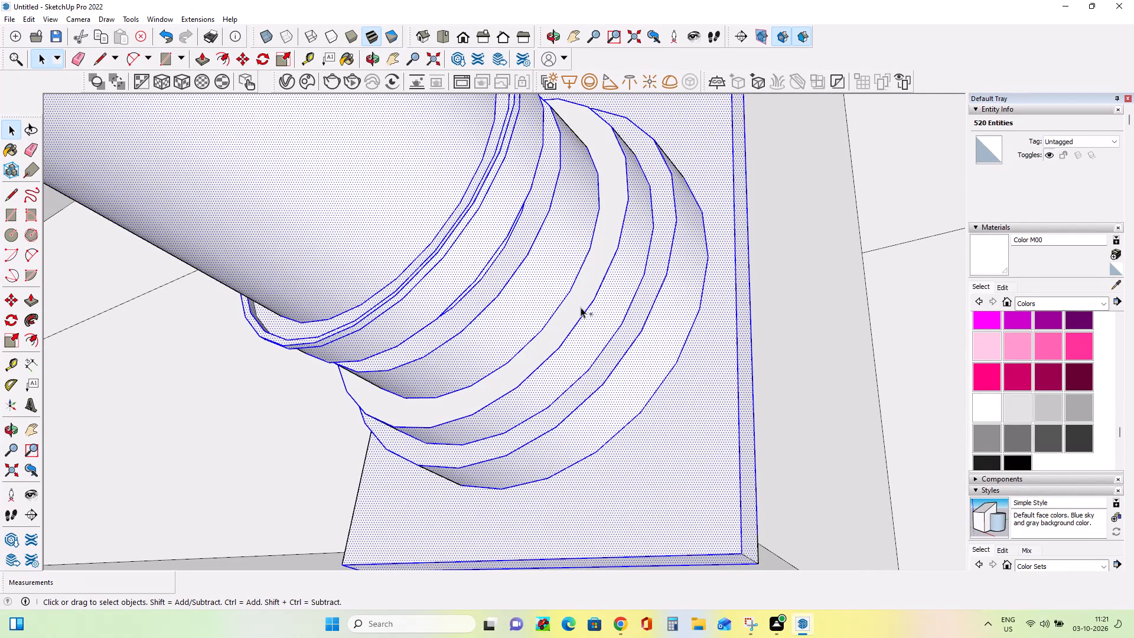
{"action": "left_click", "coordinate": [570, 297], "text": "ctrl"}
{"action": "left_click", "coordinate": [600, 340], "text": "ctrl"}
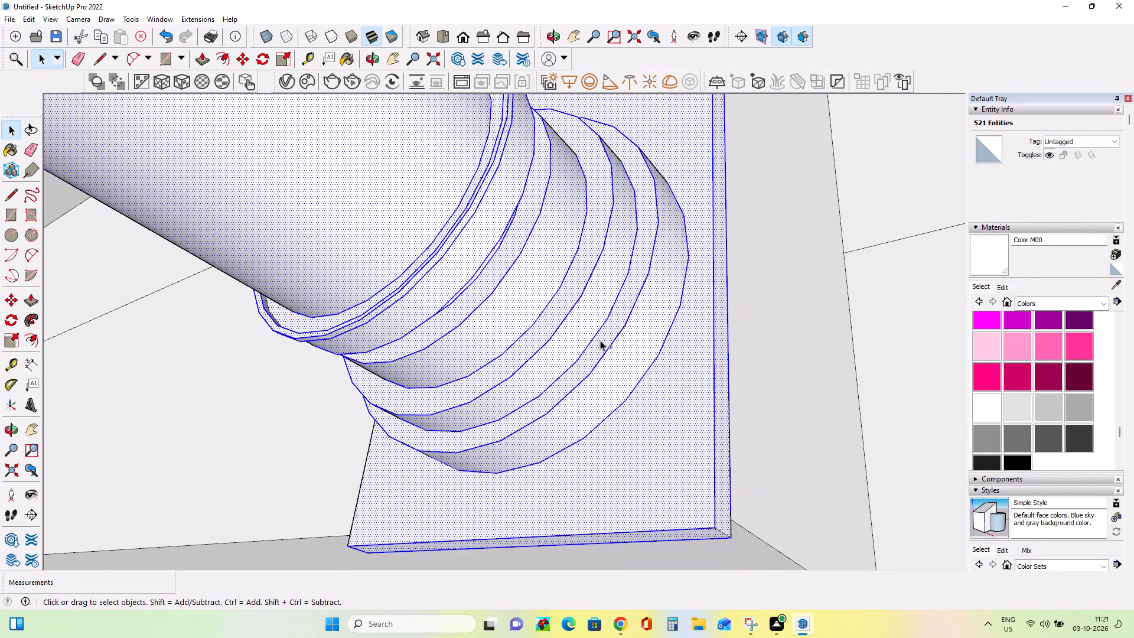
Examine the selected column shaft, round tiers and slab from all sides to check the completeness of the selection.
{"action": "middle_click", "coordinate": [637, 380]}
{"action": "scroll", "coordinate": [629, 383], "scroll_direction": "down", "scroll_amount": 3}
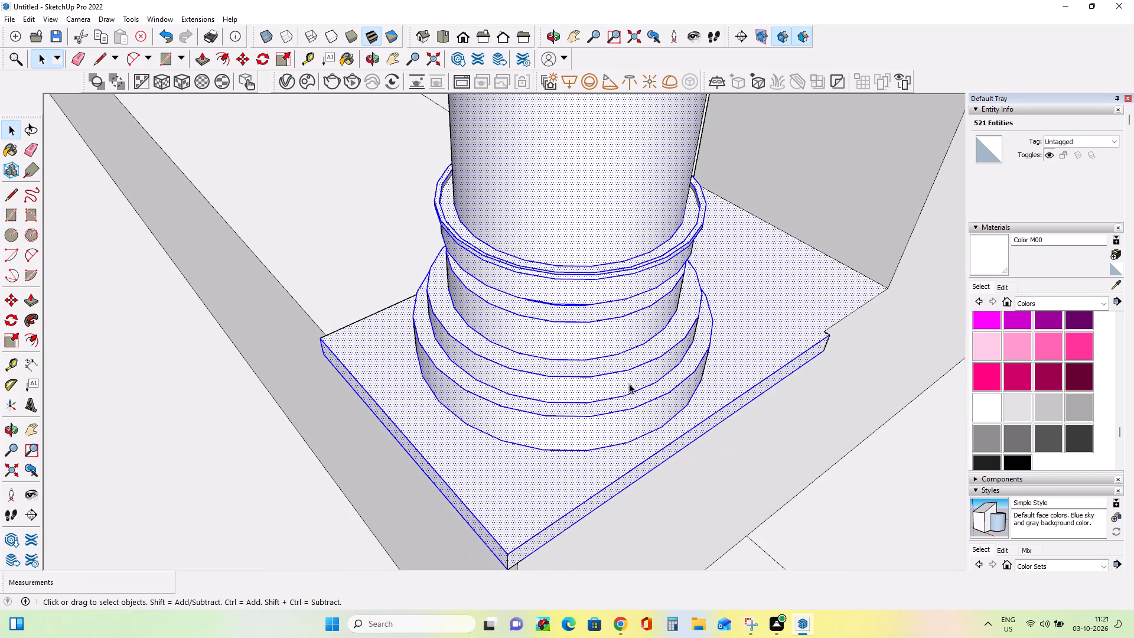
{"action": "scroll", "coordinate": [629, 383], "scroll_direction": "down", "scroll_amount": 3}
{"action": "middle_click_drag", "start_coordinate": [715, 395], "coordinate": [573, 392]}
{"action": "middle_click_drag", "start_coordinate": [561, 390], "coordinate": [554, 389]}
{"action": "middle_click_drag", "start_coordinate": [526, 384], "coordinate": [484, 375]}
{"action": "middle_click_drag", "start_coordinate": [457, 375], "coordinate": [356, 399]}
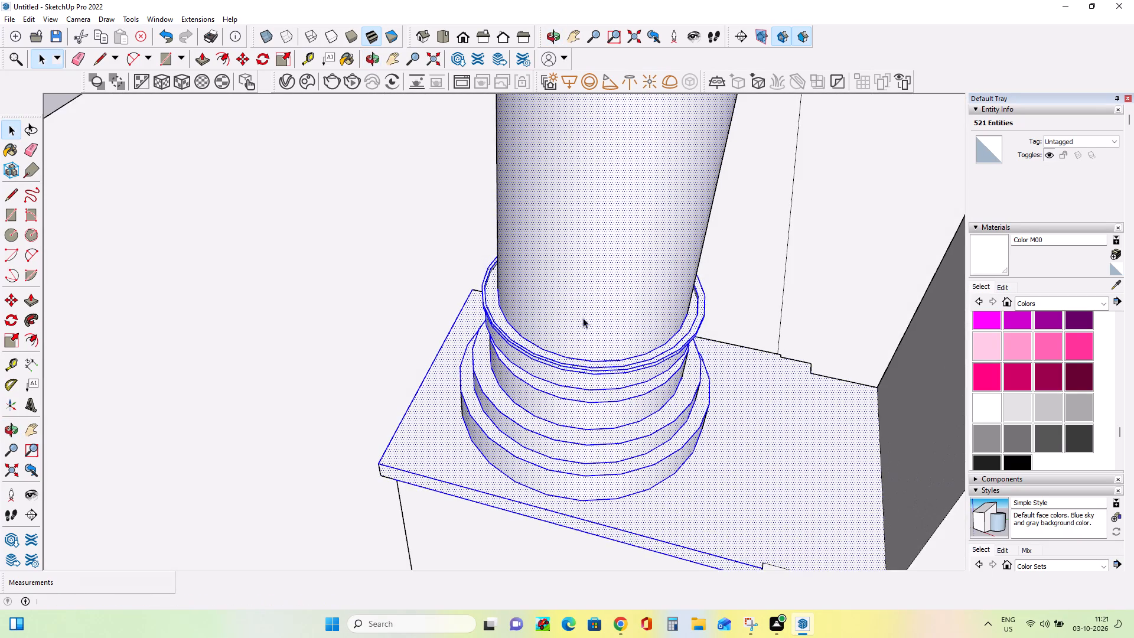
{"action": "scroll", "coordinate": [599, 325], "scroll_direction": "up", "scroll_amount": 4}
{"action": "middle_click_drag", "start_coordinate": [687, 334], "coordinate": [299, 332]}
{"action": "middle_click_drag", "start_coordinate": [373, 341], "coordinate": [695, 363]}
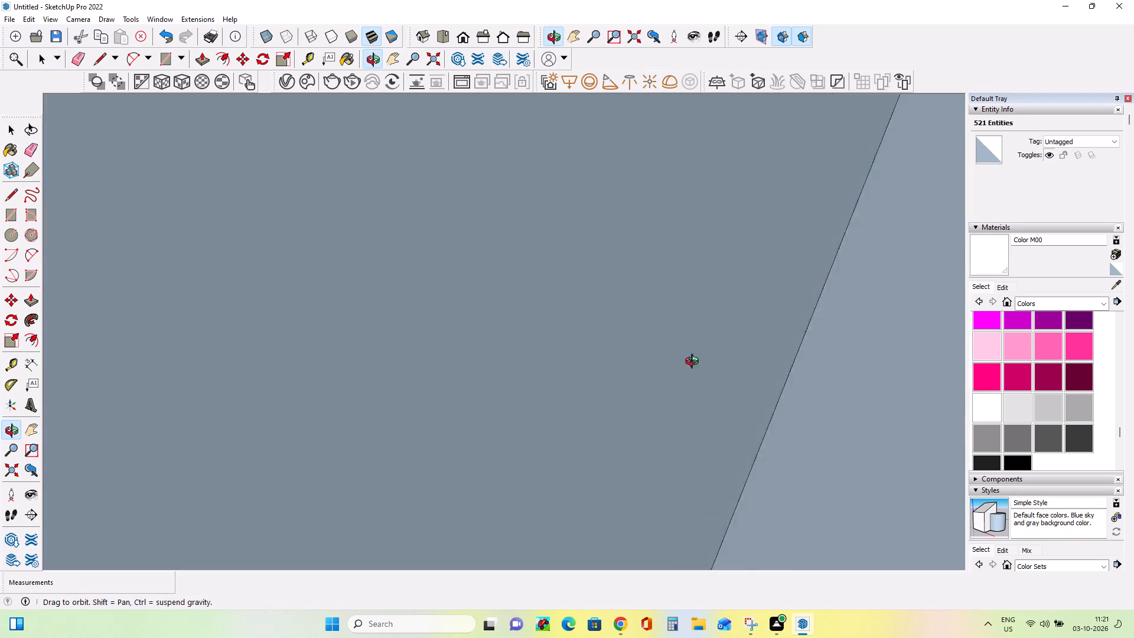
{"action": "middle_click_drag", "start_coordinate": [695, 363], "coordinate": [768, 363]}
{"action": "scroll", "coordinate": [769, 362], "scroll_direction": "down", "scroll_amount": 16}
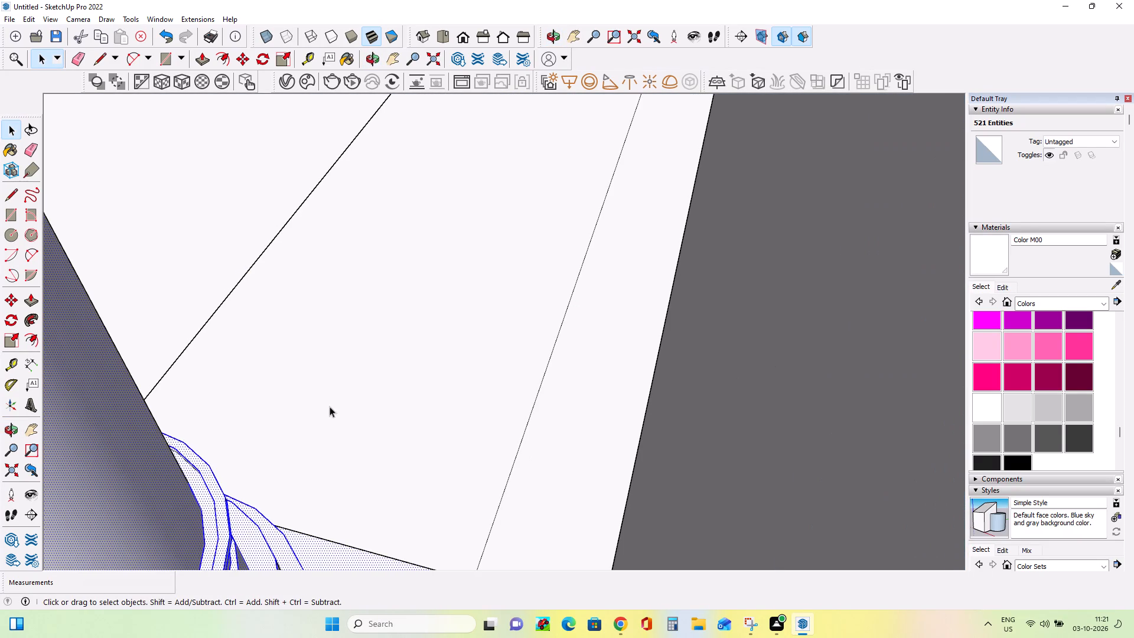
{"action": "scroll", "coordinate": [459, 355], "scroll_direction": "down", "scroll_amount": 19}
{"action": "scroll", "coordinate": [429, 388], "scroll_direction": "down", "scroll_amount": 5}
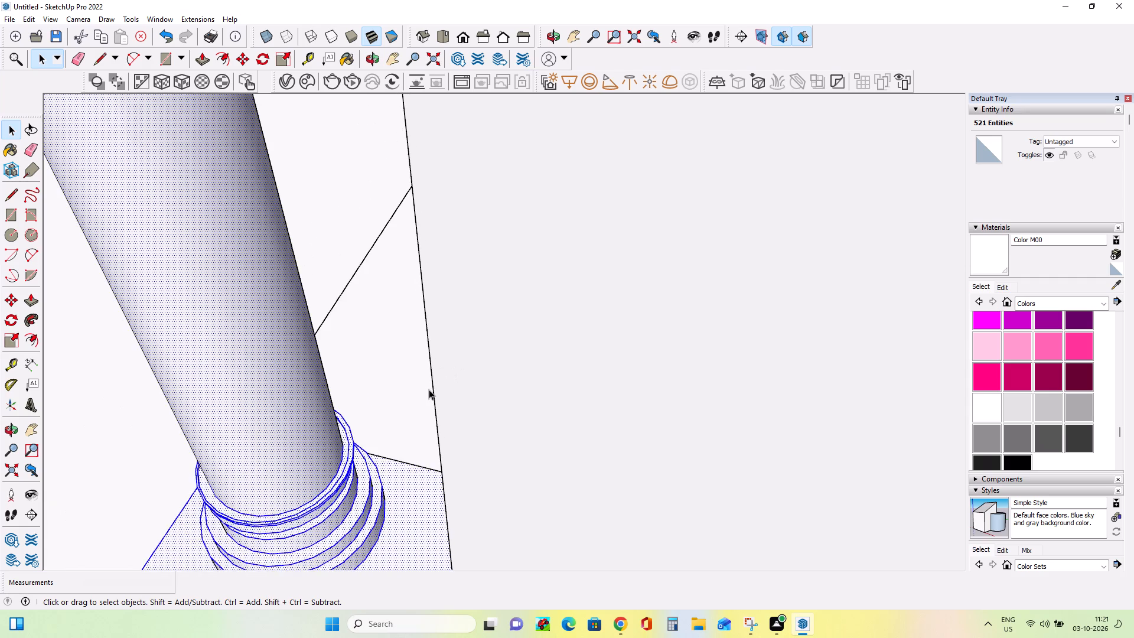
{"action": "scroll", "coordinate": [429, 389], "scroll_direction": "down", "scroll_amount": 8}
{"action": "middle_click_drag", "start_coordinate": [325, 463], "coordinate": [645, 379]}
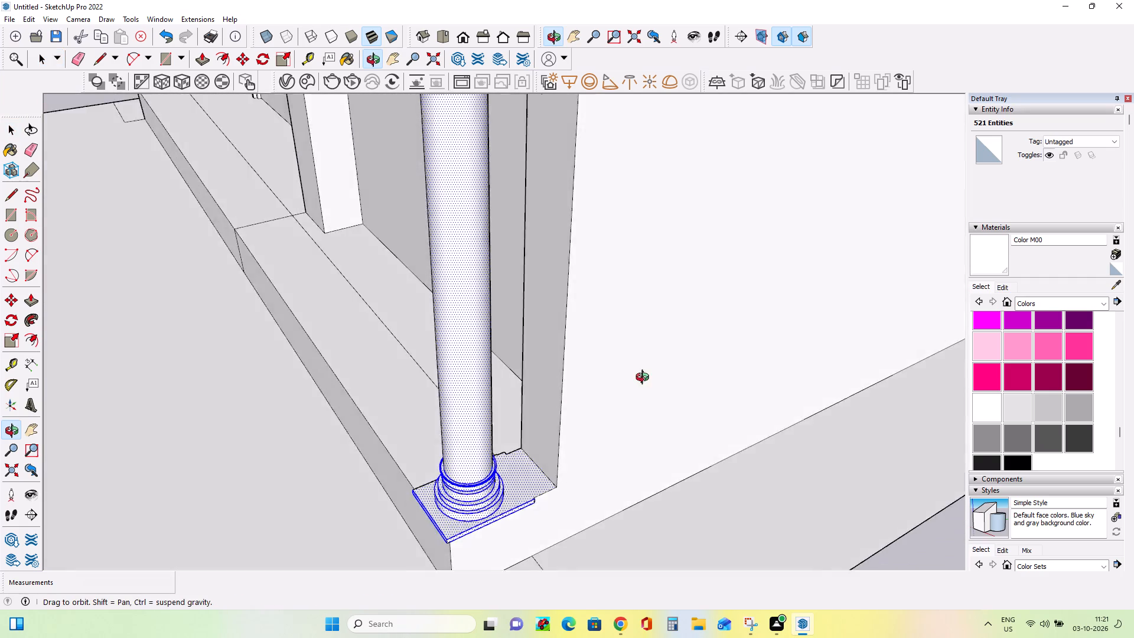
{"action": "middle_click_drag", "start_coordinate": [645, 379], "coordinate": [659, 368]}
{"action": "scroll", "coordinate": [501, 387], "scroll_direction": "down", "scroll_amount": 10}
{"action": "scroll", "coordinate": [506, 149], "scroll_direction": "up", "scroll_amount": 4}
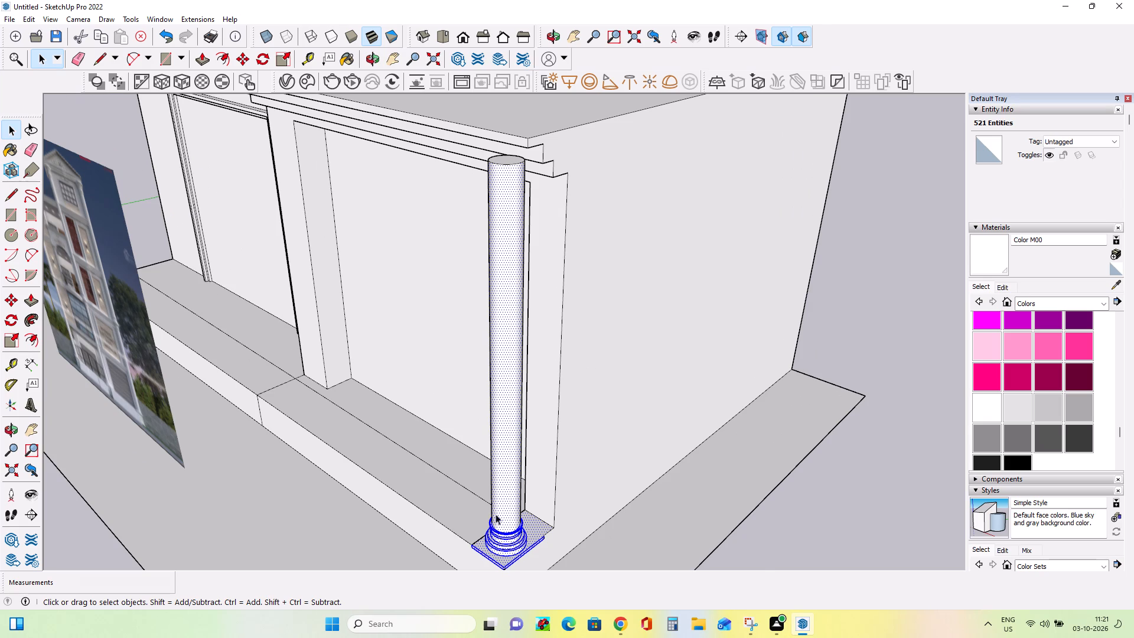
{"action": "scroll", "coordinate": [507, 543], "scroll_direction": "up", "scroll_amount": 7}
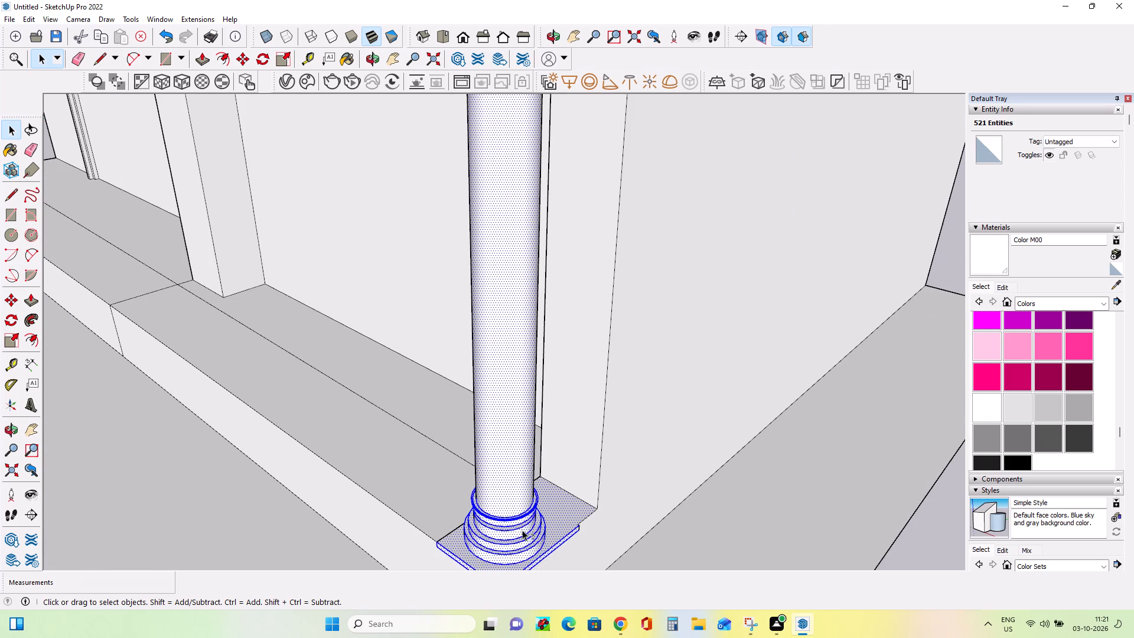
Remove the slab's top face, its top front edge, and its outer side face with top and bottom edges from the selection.
{"action": "left_click", "coordinate": [461, 546], "text": "shift"}
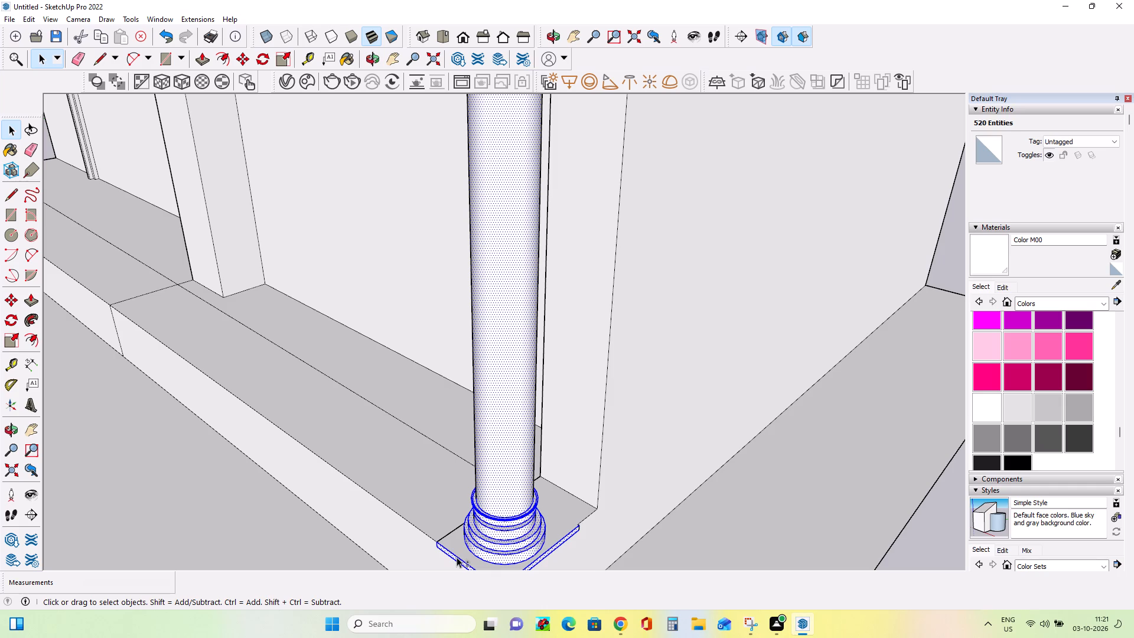
{"action": "left_click", "coordinate": [457, 557], "text": "shift"}
{"action": "middle_click_drag", "start_coordinate": [545, 521], "coordinate": [417, 425], "text": "shift"}
{"action": "scroll", "coordinate": [443, 477], "scroll_direction": "up", "scroll_amount": 6, "text": "shift"}
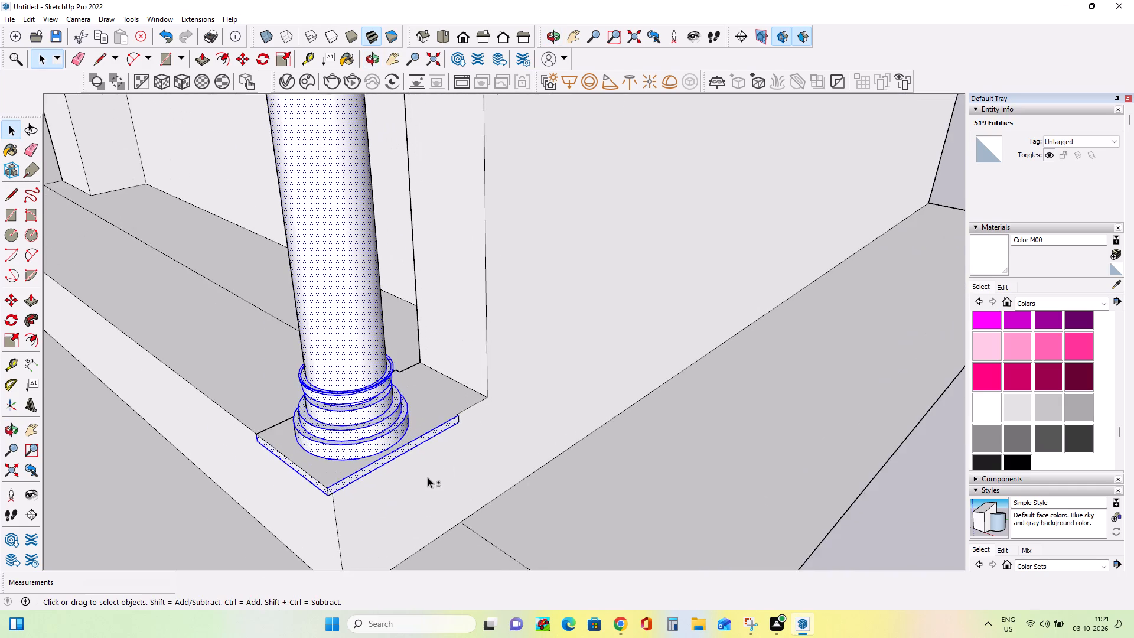
{"action": "scroll", "coordinate": [428, 477], "scroll_direction": "up", "scroll_amount": 2, "text": "shift"}
{"action": "left_click", "coordinate": [384, 419], "text": "shift"}
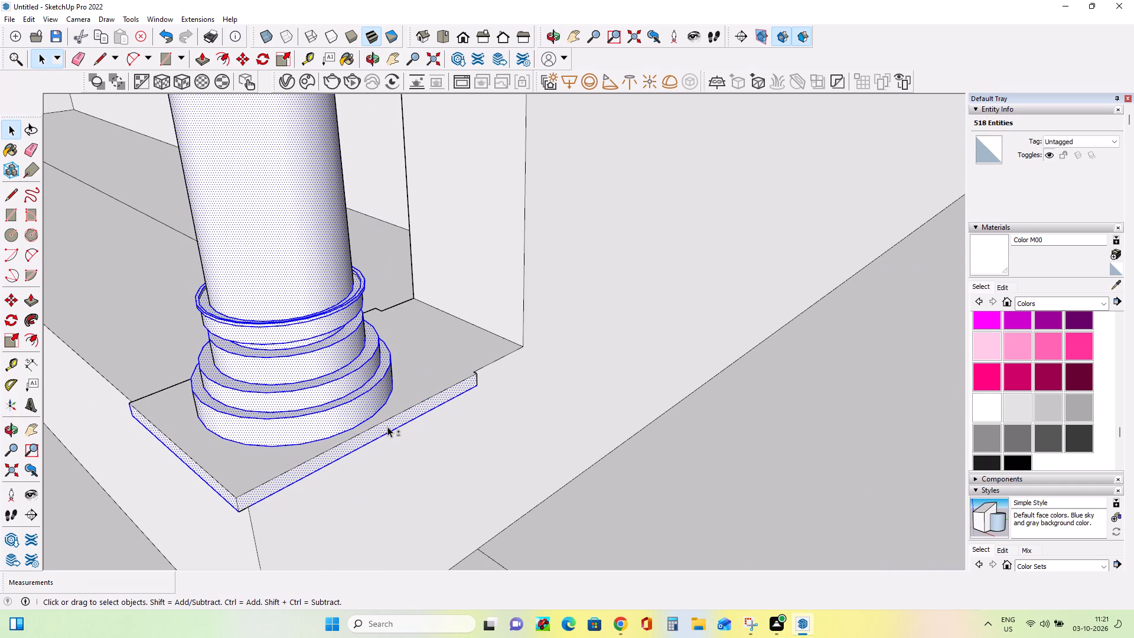
{"action": "left_click", "coordinate": [389, 428], "text": "shift"}
{"action": "left_click", "coordinate": [389, 432], "text": "shift"}
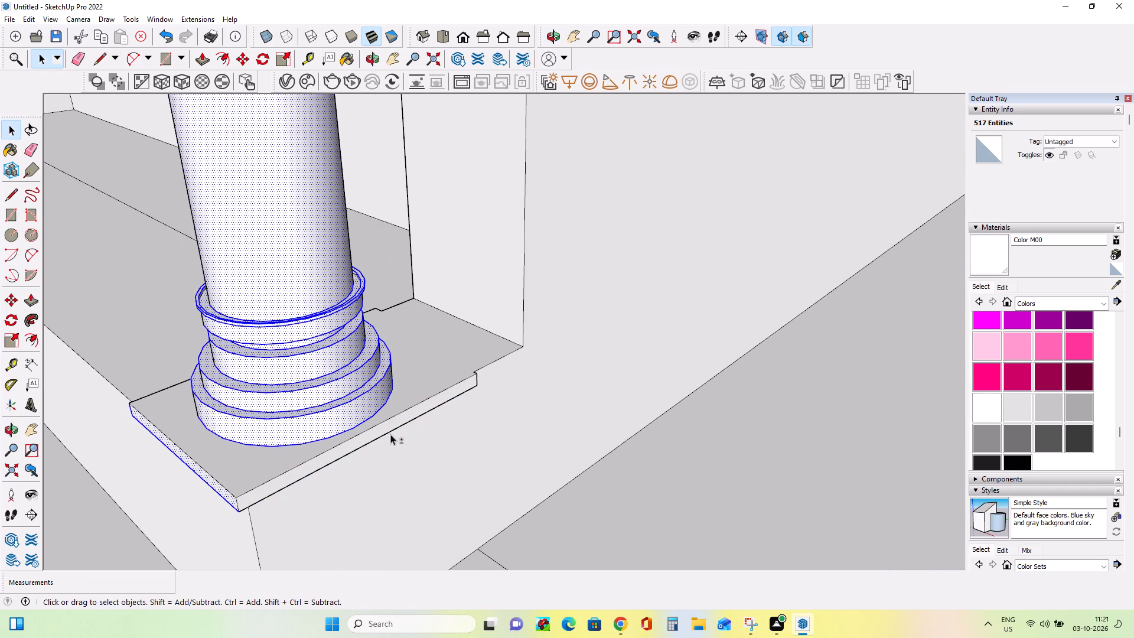
Remove the slab's front side face, front corner edge and bottom front edge from the selection.
{"action": "left_click", "coordinate": [237, 505], "text": "shift"}
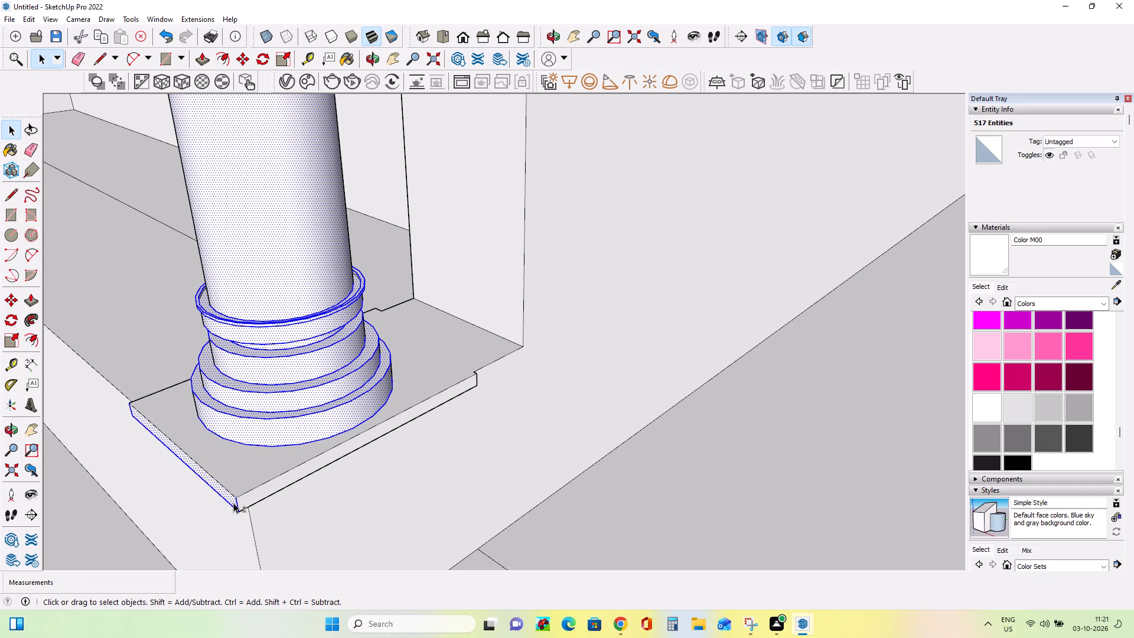
{"action": "left_click", "coordinate": [233, 503], "text": "shift"}
{"action": "scroll", "coordinate": [233, 515], "scroll_direction": "up", "scroll_amount": 11, "text": "shift"}
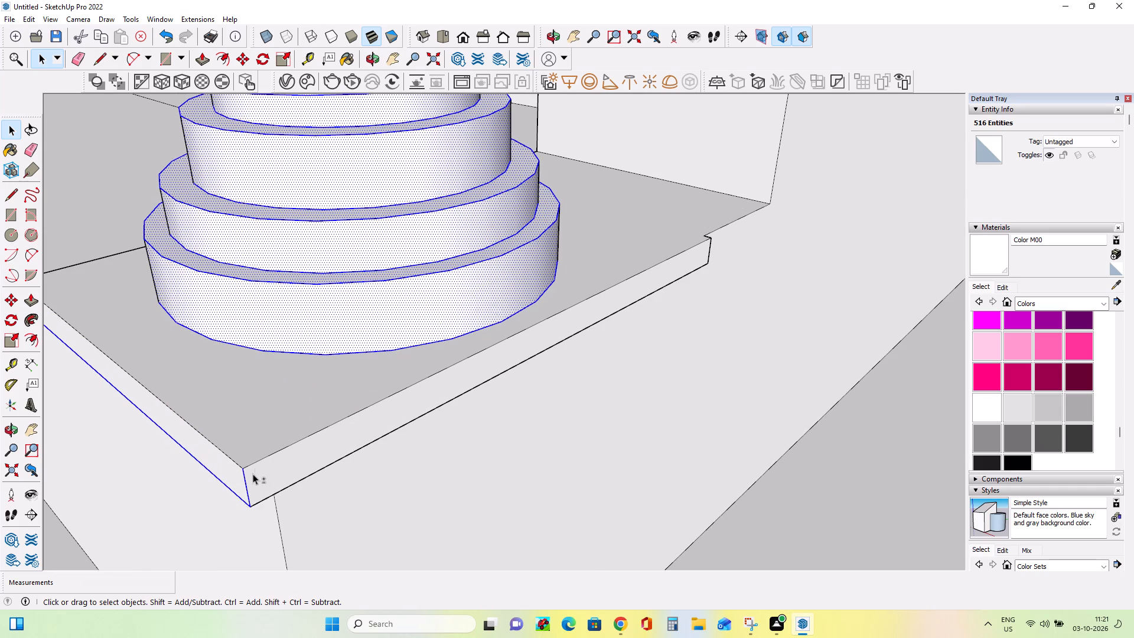
{"action": "left_click", "coordinate": [250, 477], "text": "shift"}
{"action": "left_click", "coordinate": [250, 499], "text": "shift"}
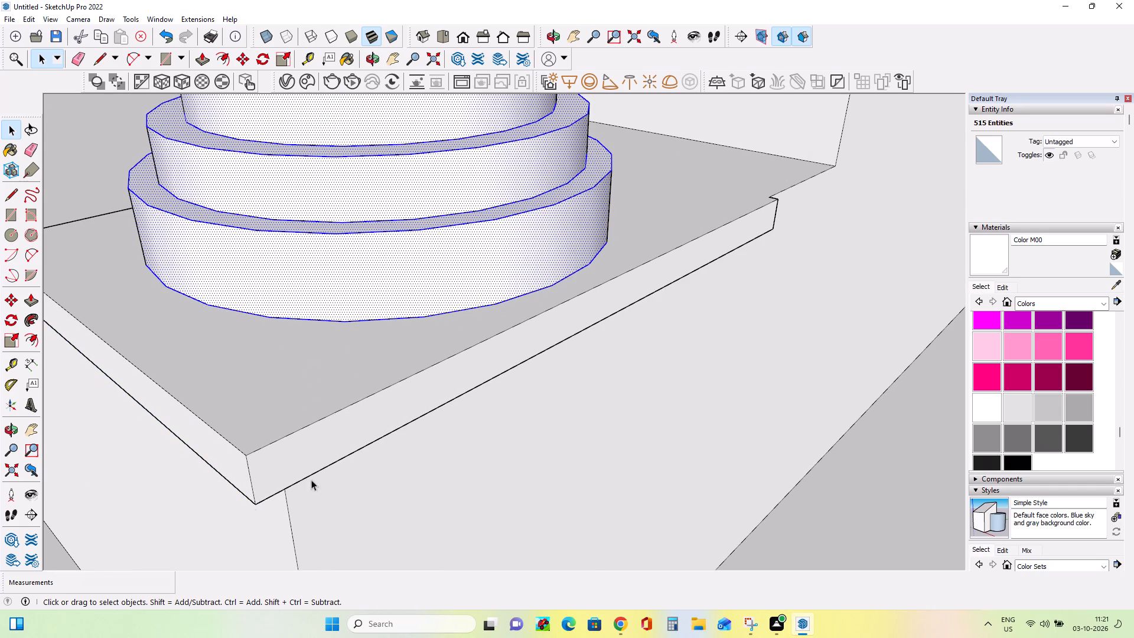
Remove the slab's remaining corner edge, its notch face and edges, and its long inner side face from the selection.
{"action": "scroll", "coordinate": [347, 466], "scroll_direction": "down", "scroll_amount": 9}
{"action": "middle_click_drag", "start_coordinate": [138, 464], "coordinate": [586, 367]}
{"action": "scroll", "coordinate": [584, 366], "scroll_direction": "down", "scroll_amount": 1}
{"action": "left_click", "coordinate": [459, 457], "text": "shift"}
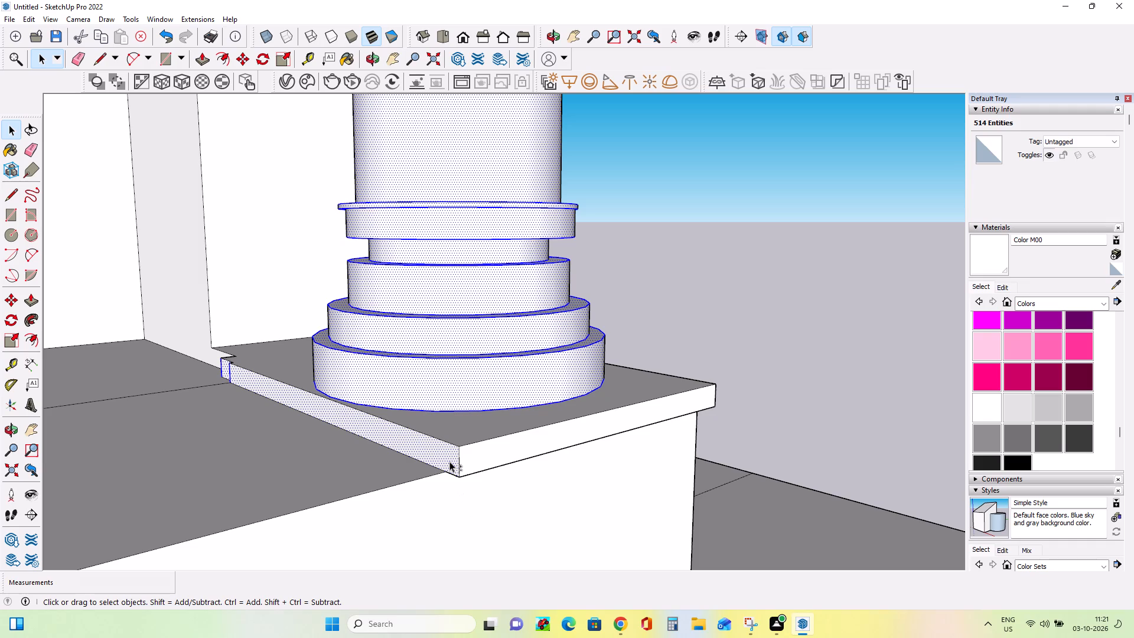
{"action": "left_click", "coordinate": [222, 364], "text": "shift"}
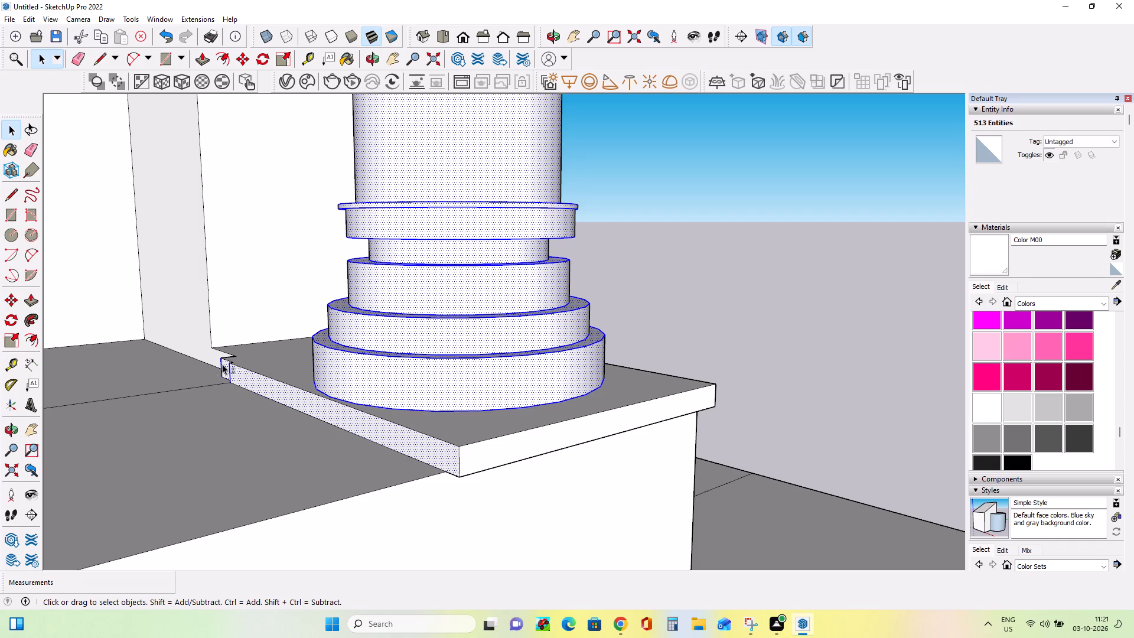
{"action": "left_click", "coordinate": [227, 372], "text": "shift"}
{"action": "scroll", "coordinate": [223, 395], "scroll_direction": "up", "scroll_amount": 9}
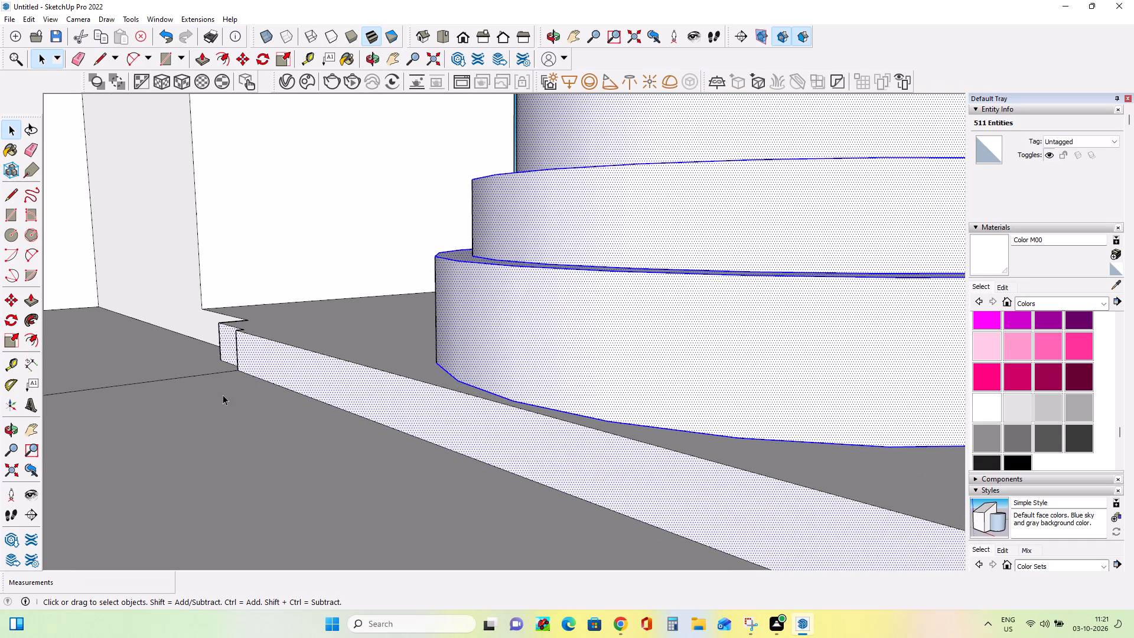
{"action": "left_click", "coordinate": [304, 362], "text": "shift"}
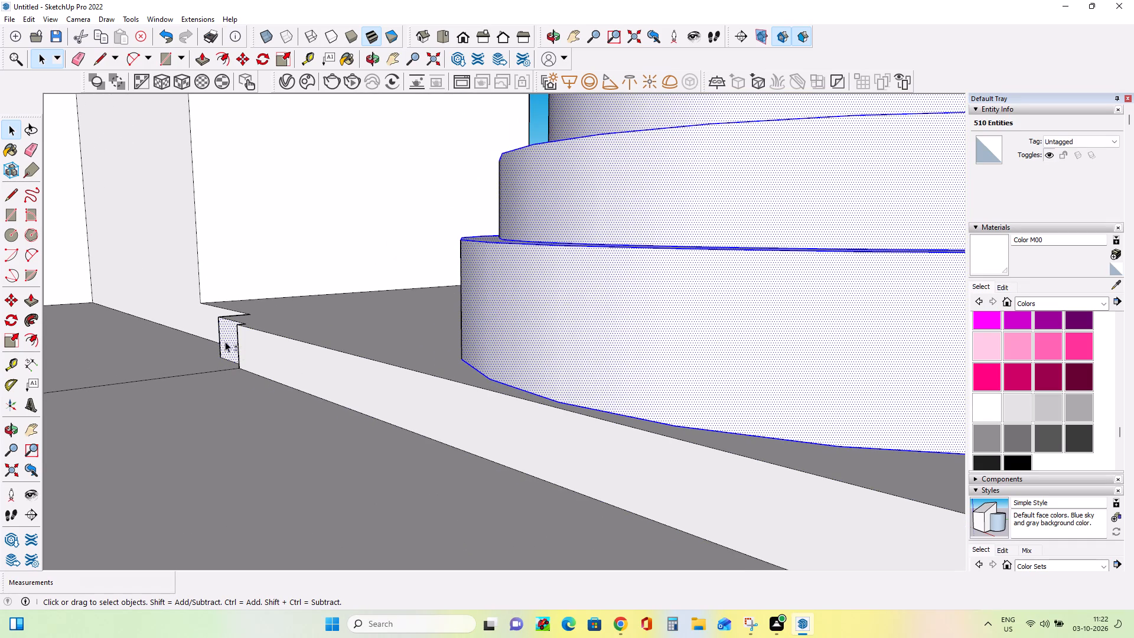
{"action": "left_click", "coordinate": [225, 341], "text": "shift"}
Group the selected column shaft together with its round tiered base.
{"action": "middle_click_drag", "start_coordinate": [208, 395], "coordinate": [373, 411]}
{"action": "scroll", "coordinate": [374, 411], "scroll_direction": "down", "scroll_amount": 4}
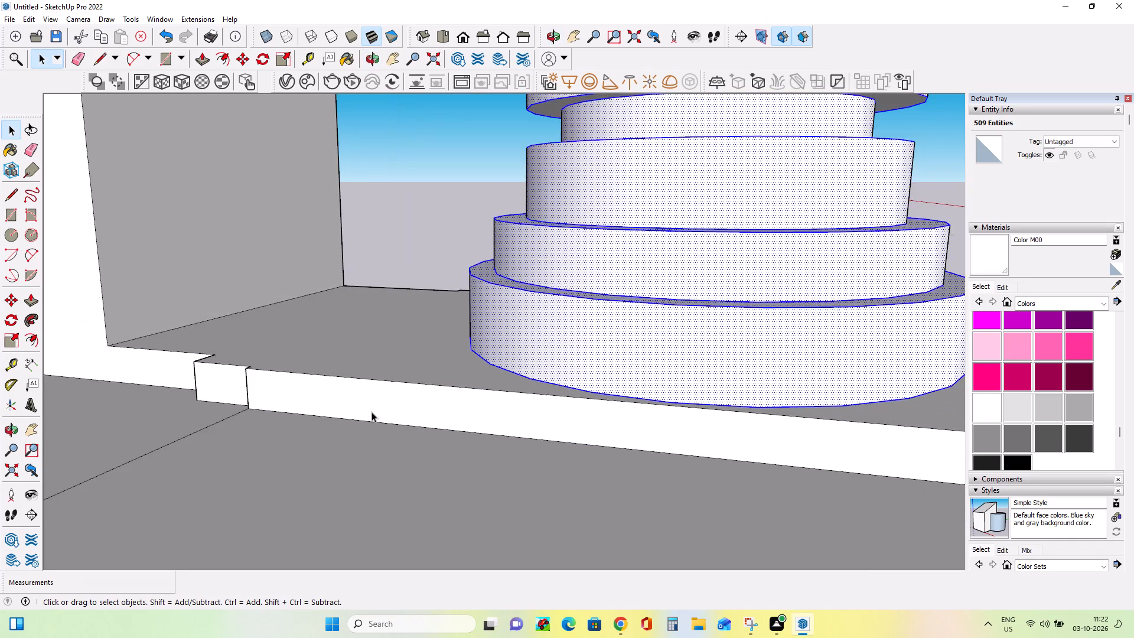
{"action": "scroll", "coordinate": [372, 412], "scroll_direction": "down", "scroll_amount": 5}
{"action": "middle_click_drag", "start_coordinate": [395, 393], "coordinate": [241, 456]}
{"action": "scroll", "coordinate": [240, 456], "scroll_direction": "down", "scroll_amount": 2}
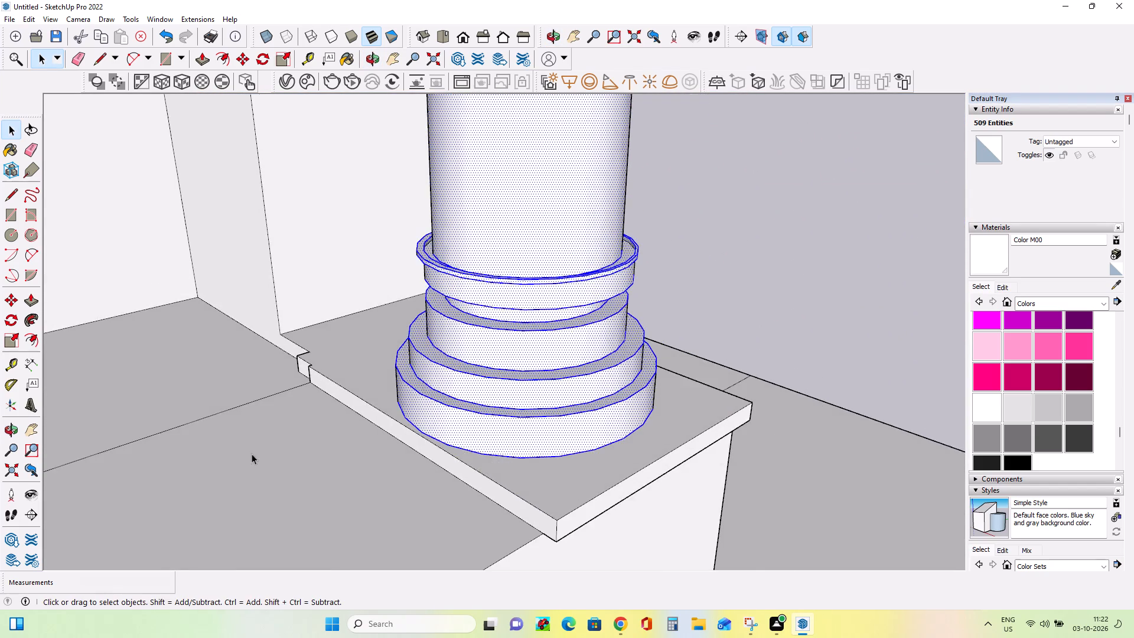
{"action": "scroll", "coordinate": [419, 369], "scroll_direction": "down", "scroll_amount": 5}
{"action": "scroll", "coordinate": [490, 349], "scroll_direction": "down", "scroll_amount": 19}
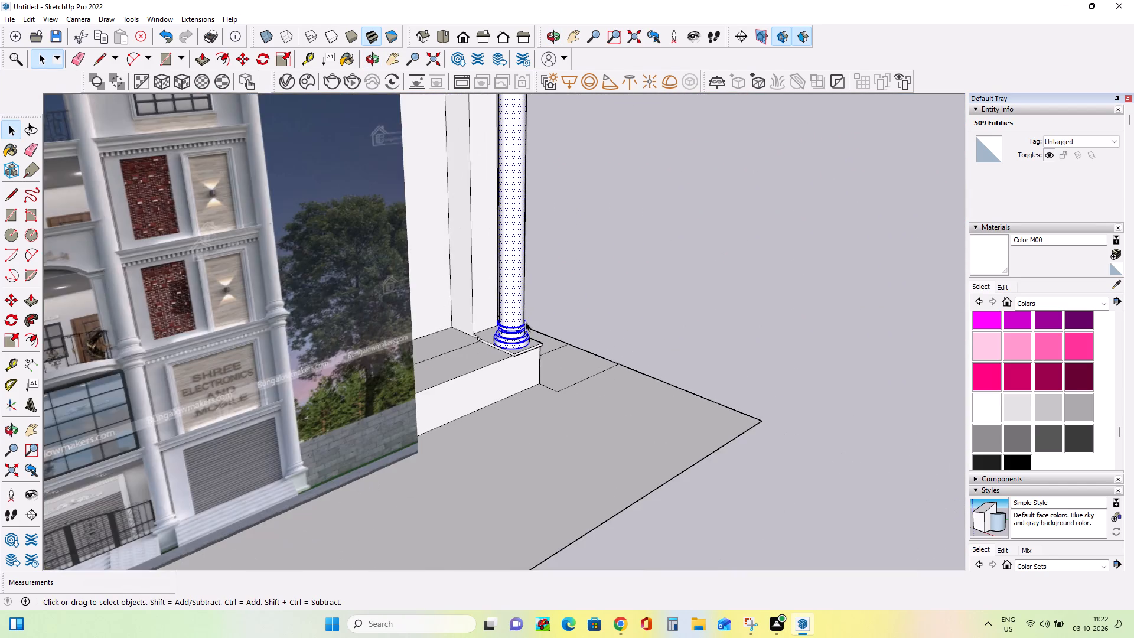
{"action": "scroll", "coordinate": [525, 321], "scroll_direction": "down", "scroll_amount": 5}
{"action": "middle_click_drag", "start_coordinate": [539, 319], "coordinate": [330, 428]}
{"action": "scroll", "coordinate": [367, 386], "scroll_direction": "down", "scroll_amount": 1}
{"action": "scroll", "coordinate": [506, 230], "scroll_direction": "up", "scroll_amount": 3}
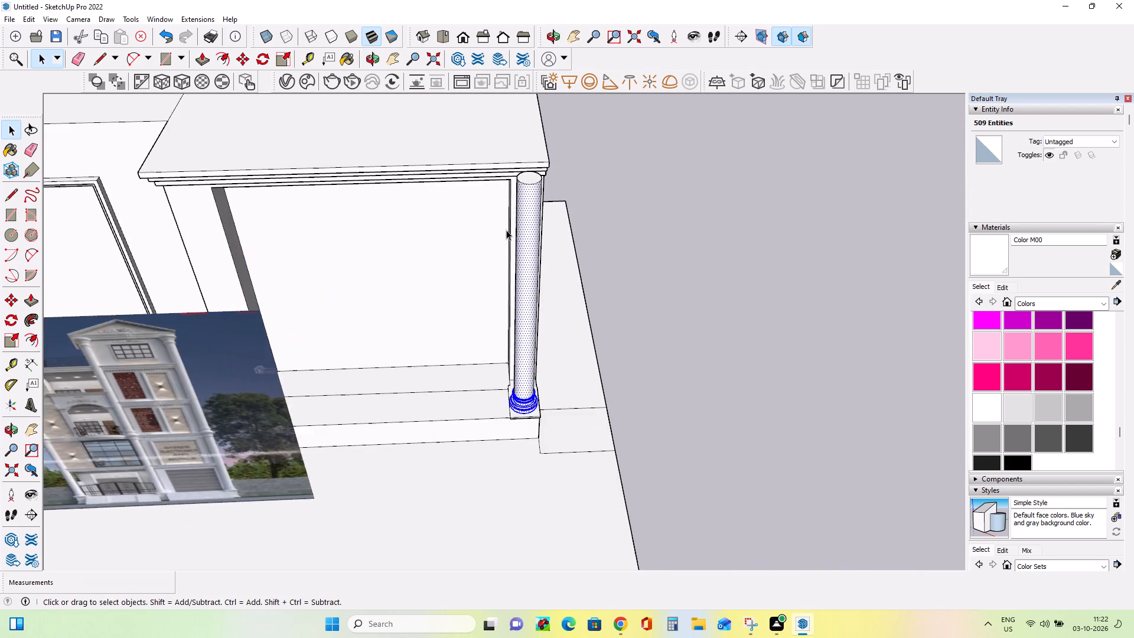
{"action": "scroll", "coordinate": [506, 230], "scroll_direction": "up", "scroll_amount": 11}
{"action": "middle_click_drag", "start_coordinate": [530, 292], "coordinate": [529, 257]}
{"action": "scroll", "coordinate": [529, 257], "scroll_direction": "down", "scroll_amount": 6}
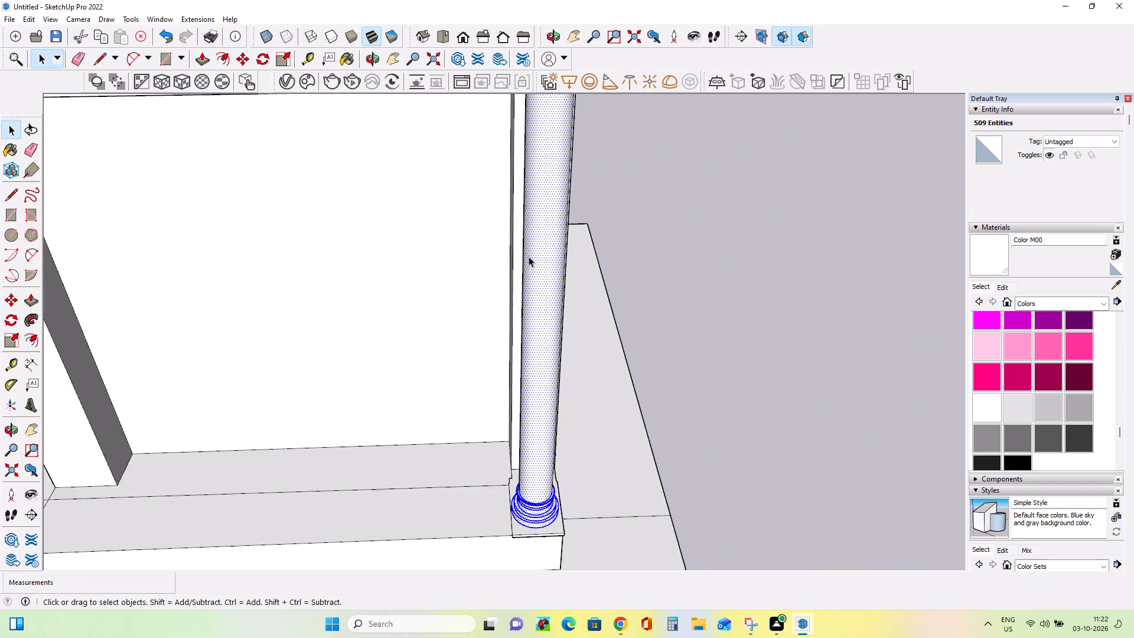
{"action": "scroll", "coordinate": [529, 256], "scroll_direction": "down", "scroll_amount": 2}
{"action": "middle_click_drag", "start_coordinate": [546, 397], "coordinate": [548, 313]}
{"action": "scroll", "coordinate": [543, 433], "scroll_direction": "up", "scroll_amount": 7}
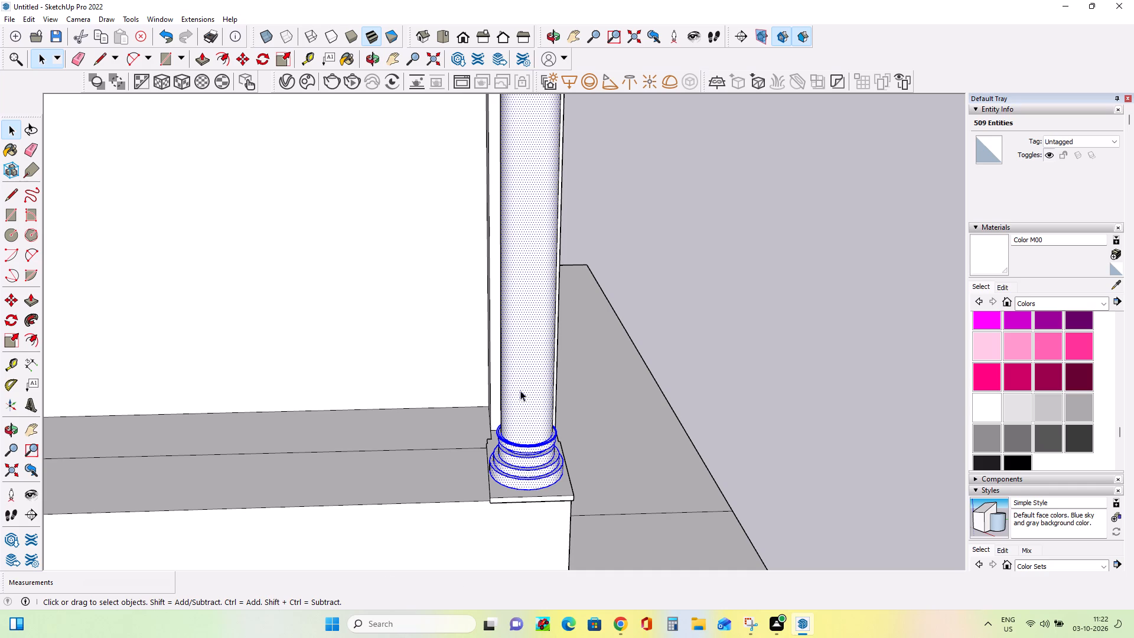
{"action": "right_click", "coordinate": [522, 390]}
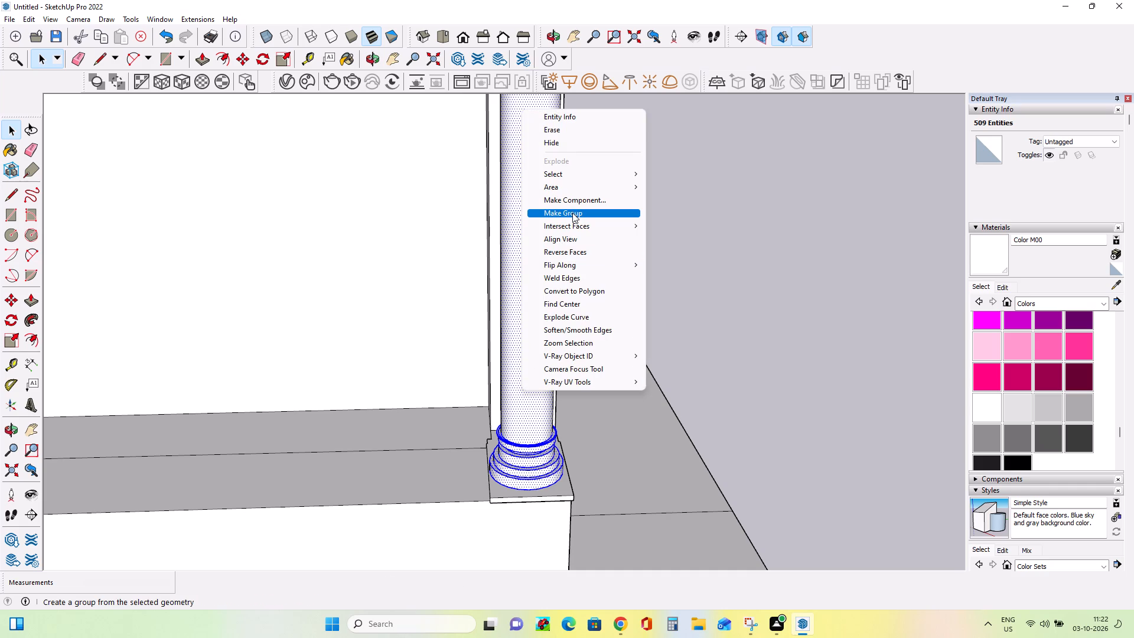
{"action": "left_click", "coordinate": [572, 213]}
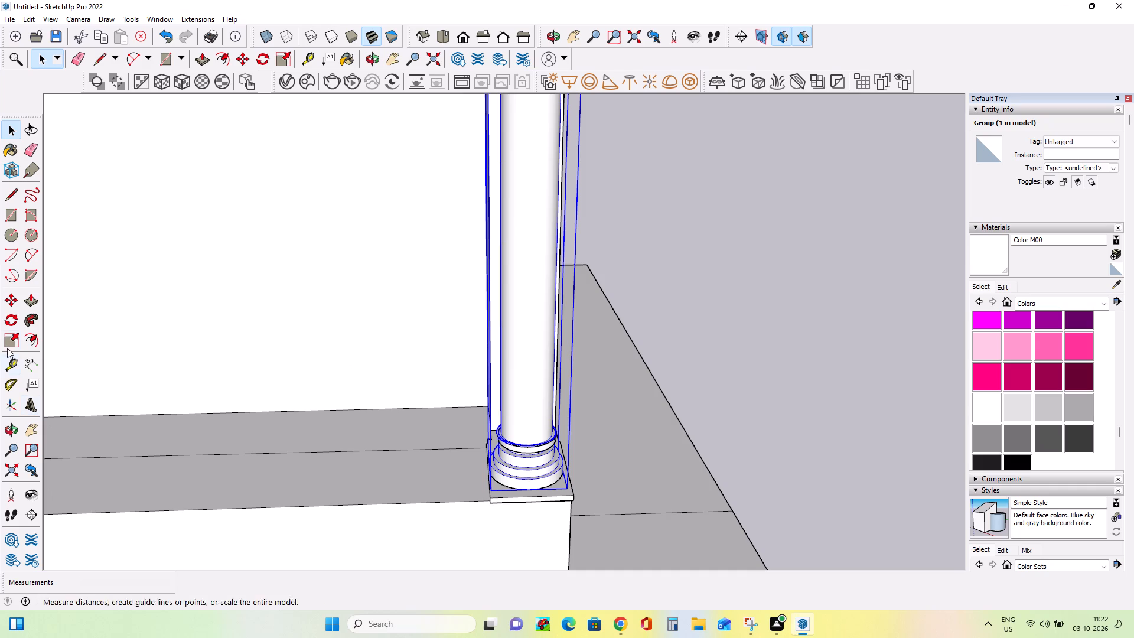
Copy the column group straight up by about 6' 3 1/16" so its base stands at the cornice above the existing column.
{"action": "double_click", "coordinate": [10, 301]}
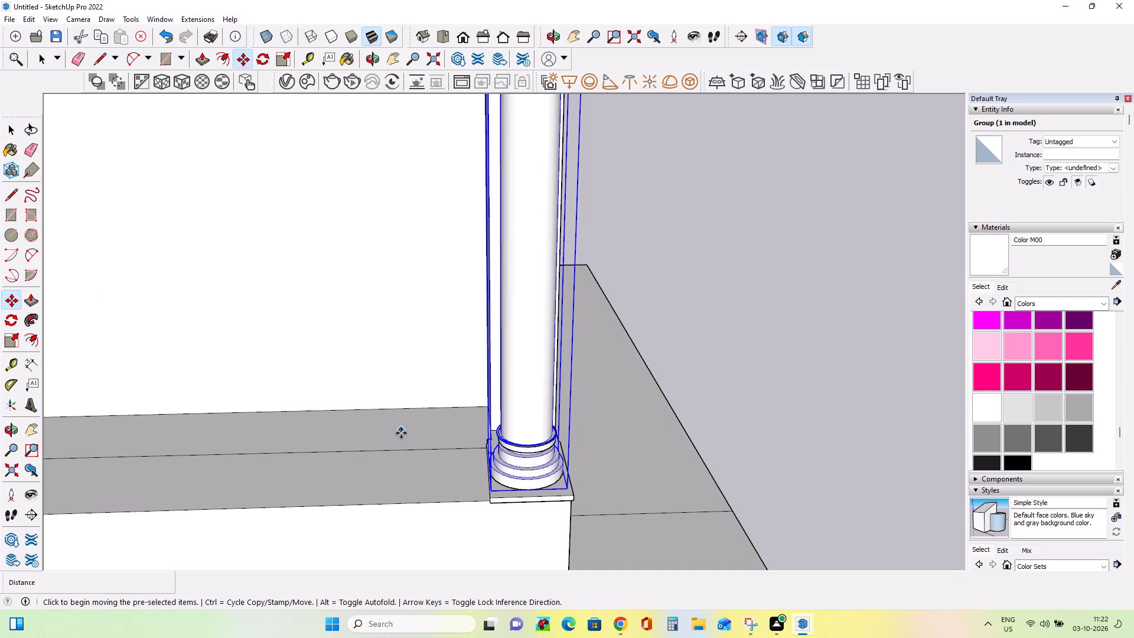
{"action": "scroll", "coordinate": [470, 502], "scroll_direction": "down", "scroll_amount": 11}
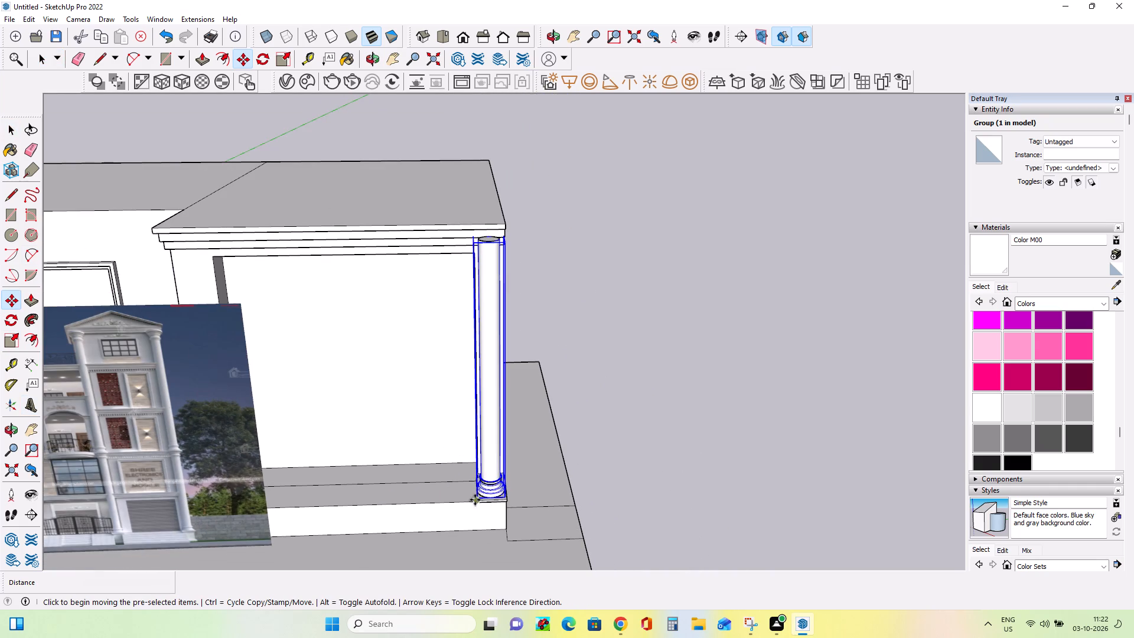
{"action": "left_click", "coordinate": [480, 493]}
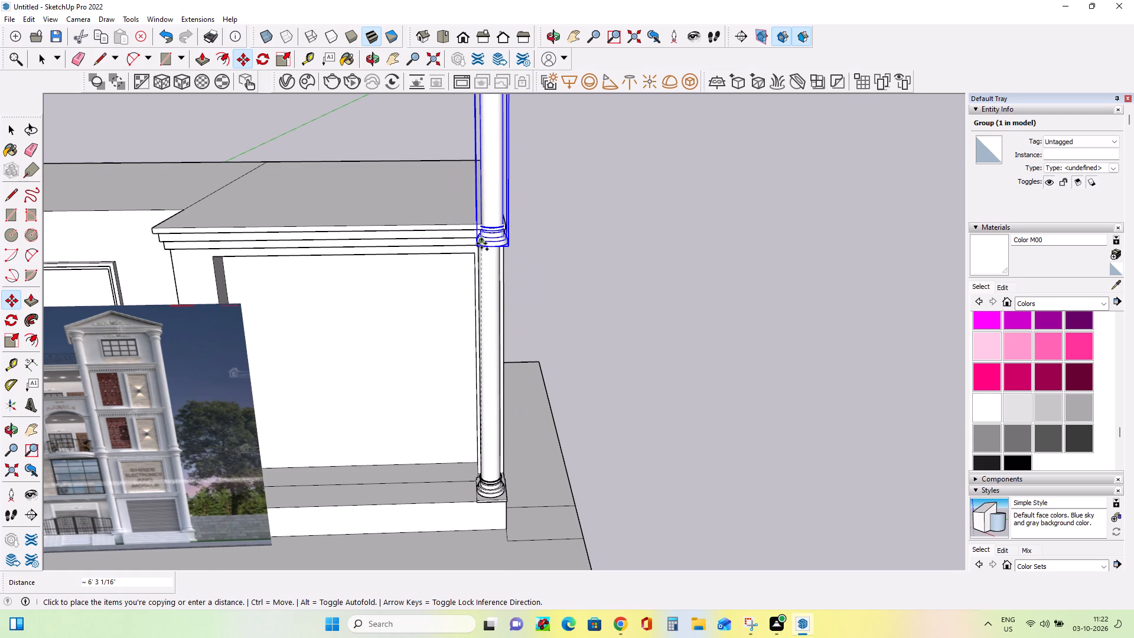
{"action": "scroll", "coordinate": [481, 243], "scroll_direction": "up", "scroll_amount": 7}
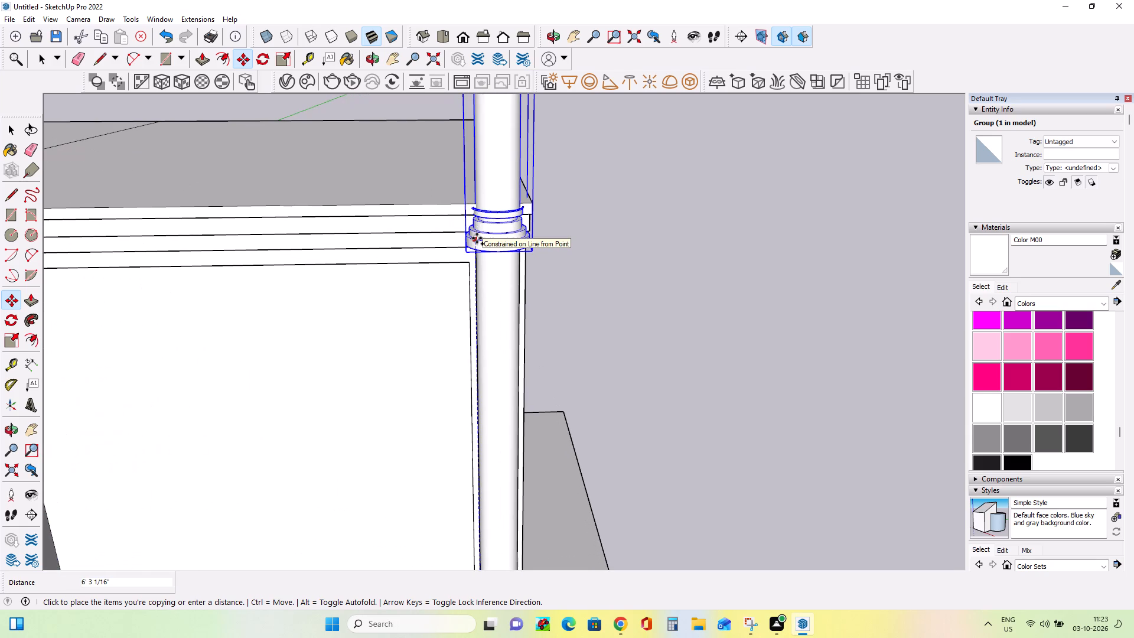
{"action": "left_click", "coordinate": [477, 238]}
Place a spare copy of the upper column group on the open ground in front of the building.
{"action": "scroll", "coordinate": [522, 259], "scroll_direction": "down", "scroll_amount": 5}
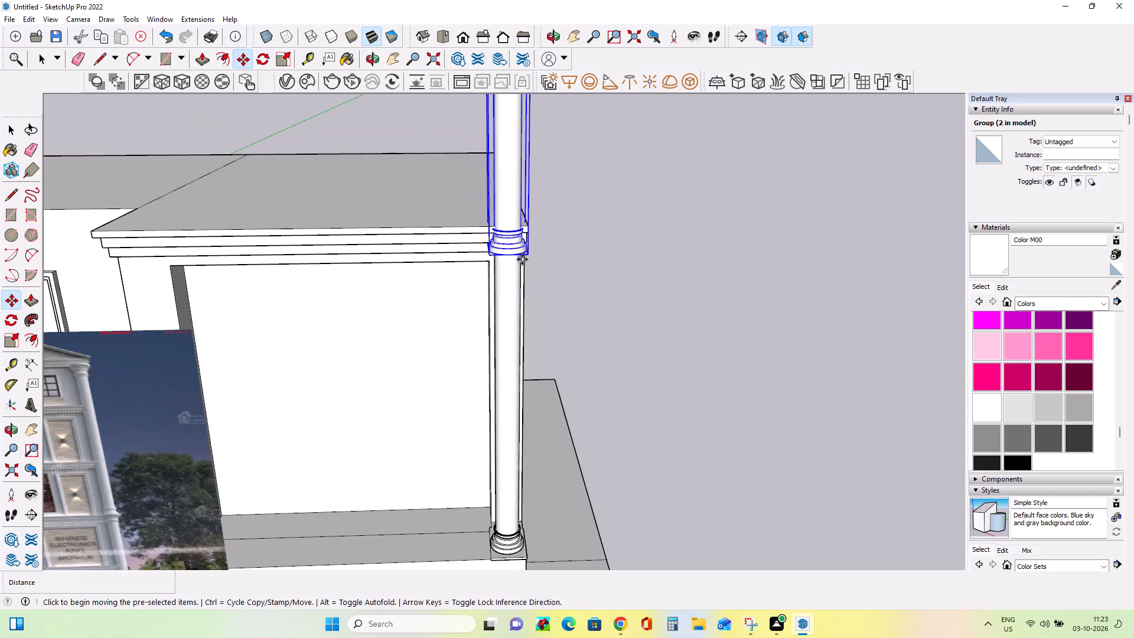
{"action": "scroll", "coordinate": [522, 259], "scroll_direction": "down", "scroll_amount": 14}
{"action": "middle_click_drag", "start_coordinate": [540, 236], "coordinate": [546, 213]}
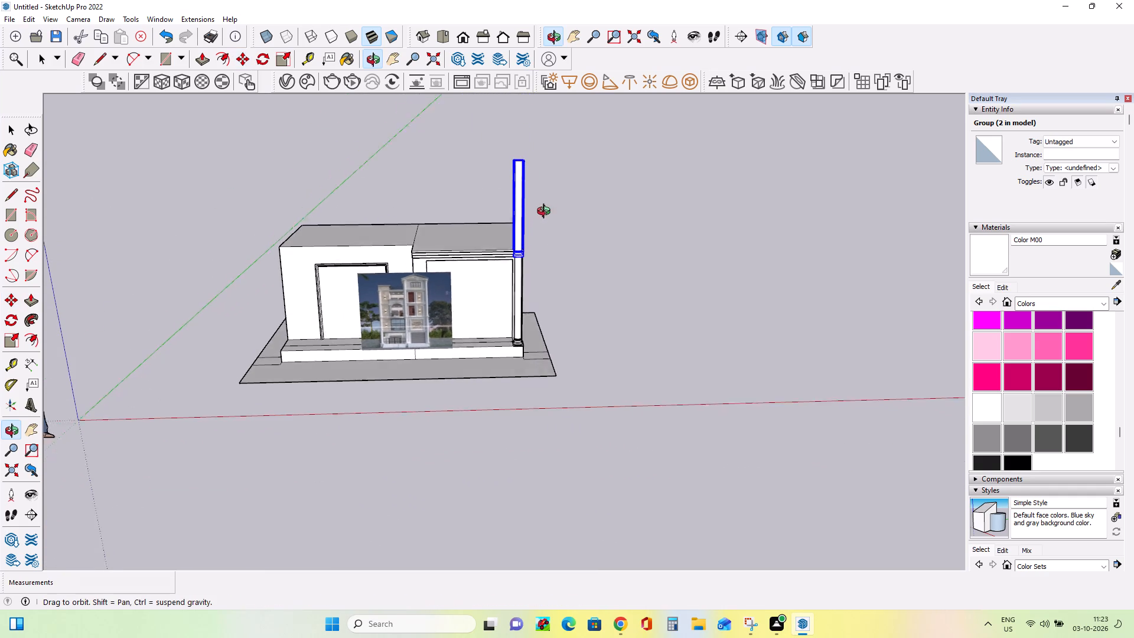
{"action": "middle_click_drag", "start_coordinate": [546, 213], "coordinate": [556, 180]}
{"action": "scroll", "coordinate": [523, 184], "scroll_direction": "up", "scroll_amount": 5}
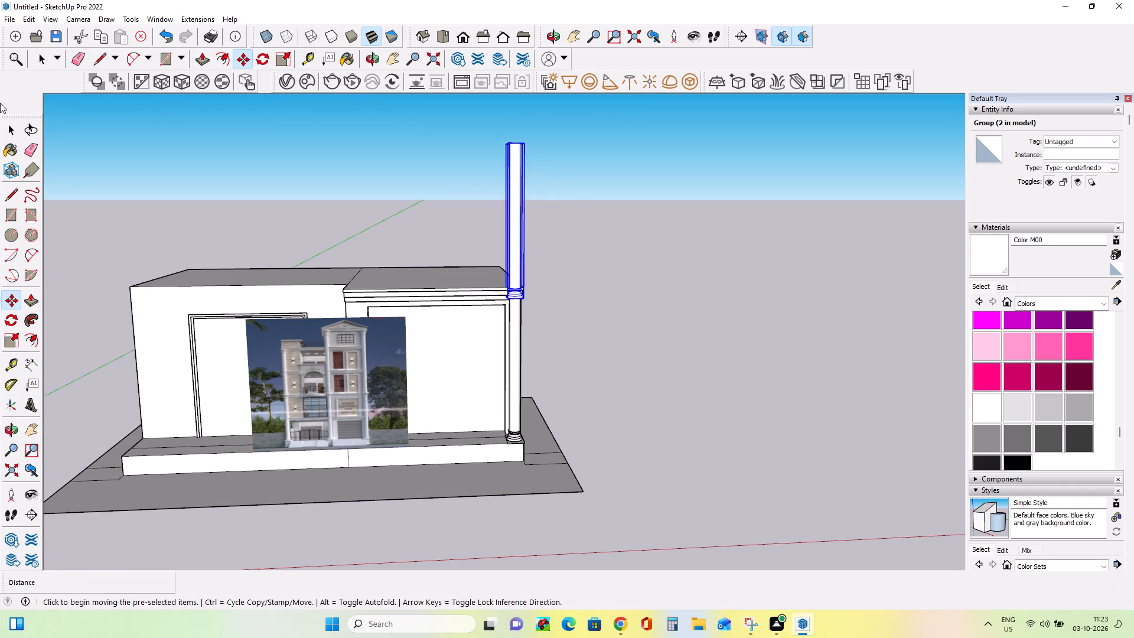
{"action": "left_click", "coordinate": [11, 300]}
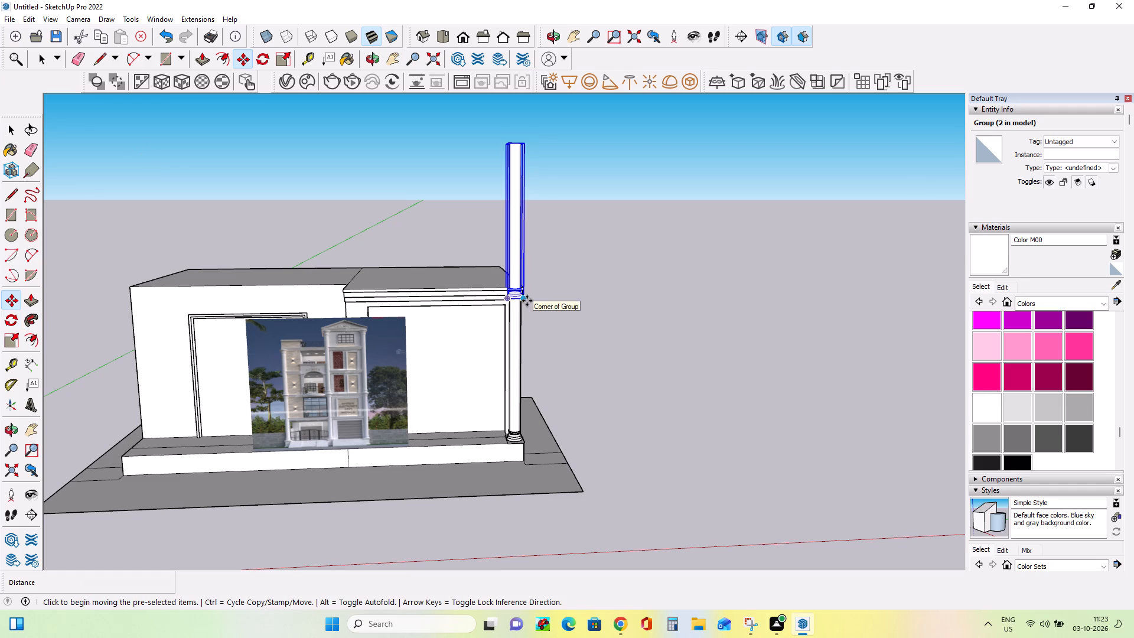
{"action": "left_click", "coordinate": [527, 301]}
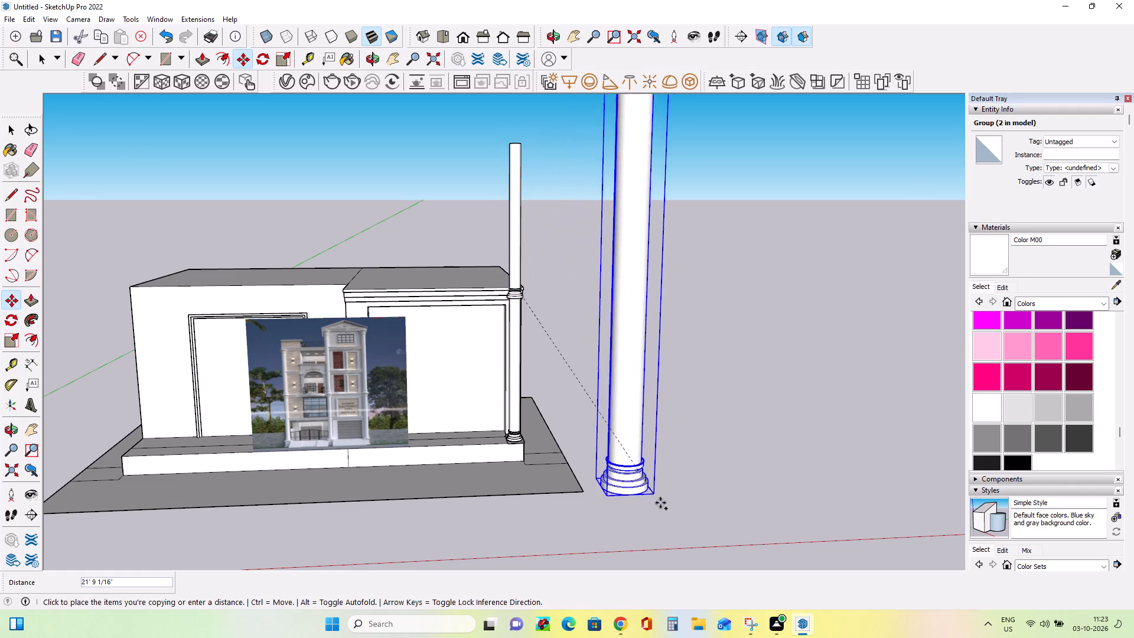
{"action": "left_click", "coordinate": [682, 460]}
Examine from several sides how the upper column's base meets the cornice, and compare it with the reference elevation.
{"action": "middle_click_drag", "start_coordinate": [559, 357], "coordinate": [581, 399]}
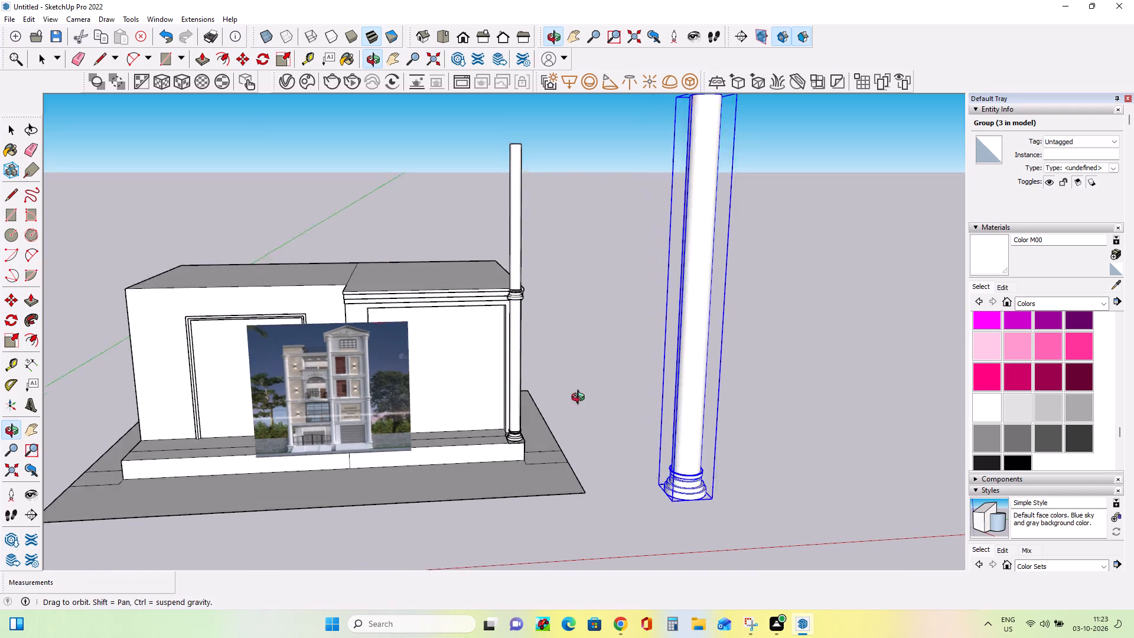
{"action": "middle_click_drag", "start_coordinate": [581, 399], "coordinate": [605, 457]}
{"action": "scroll", "coordinate": [553, 378], "scroll_direction": "down", "scroll_amount": 4}
{"action": "middle_click_drag", "start_coordinate": [553, 378], "coordinate": [450, 322]}
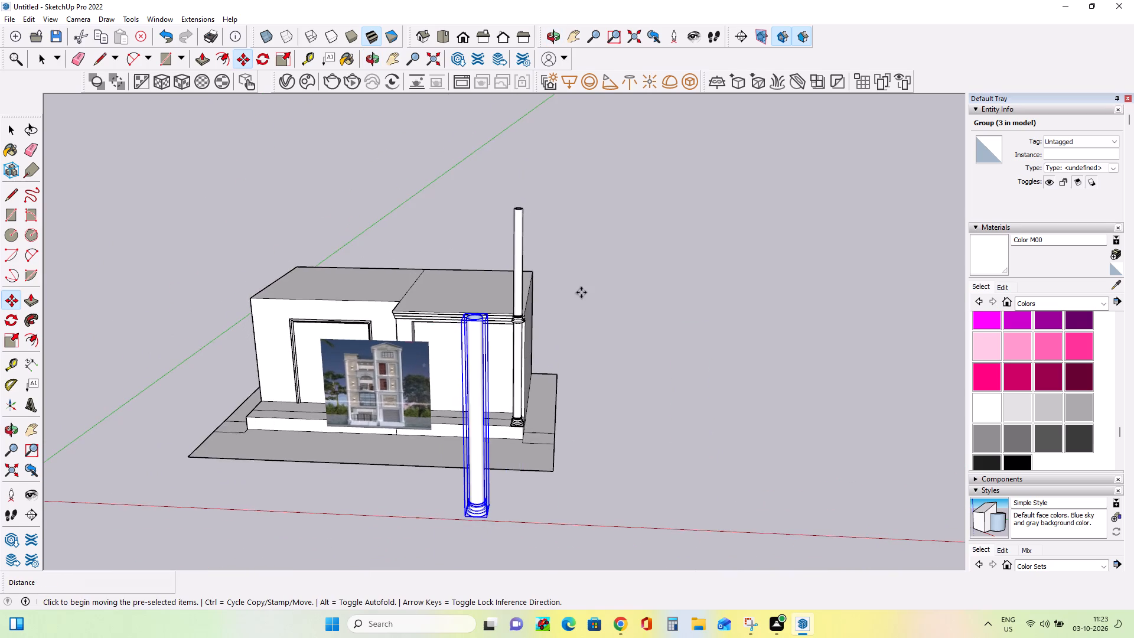
{"action": "scroll", "coordinate": [581, 292], "scroll_direction": "up", "scroll_amount": 13}
{"action": "scroll", "coordinate": [477, 391], "scroll_direction": "up", "scroll_amount": 1}
{"action": "middle_click_drag", "start_coordinate": [477, 391], "coordinate": [492, 412]}
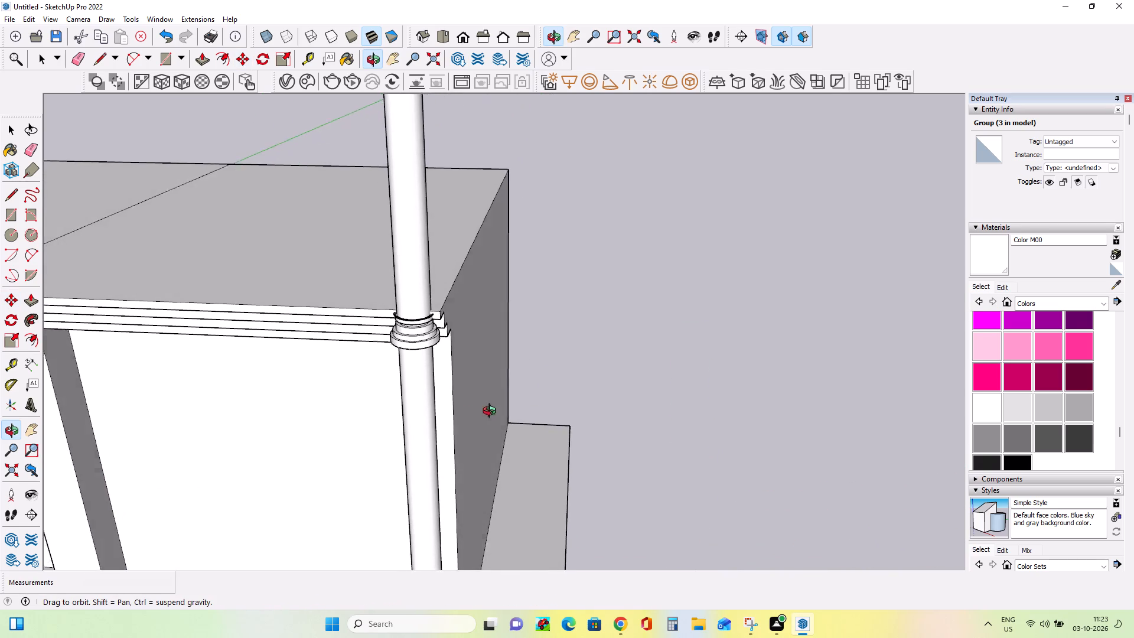
{"action": "middle_click_drag", "start_coordinate": [492, 412], "coordinate": [627, 373]}
{"action": "scroll", "coordinate": [626, 373], "scroll_direction": "down", "scroll_amount": 7}
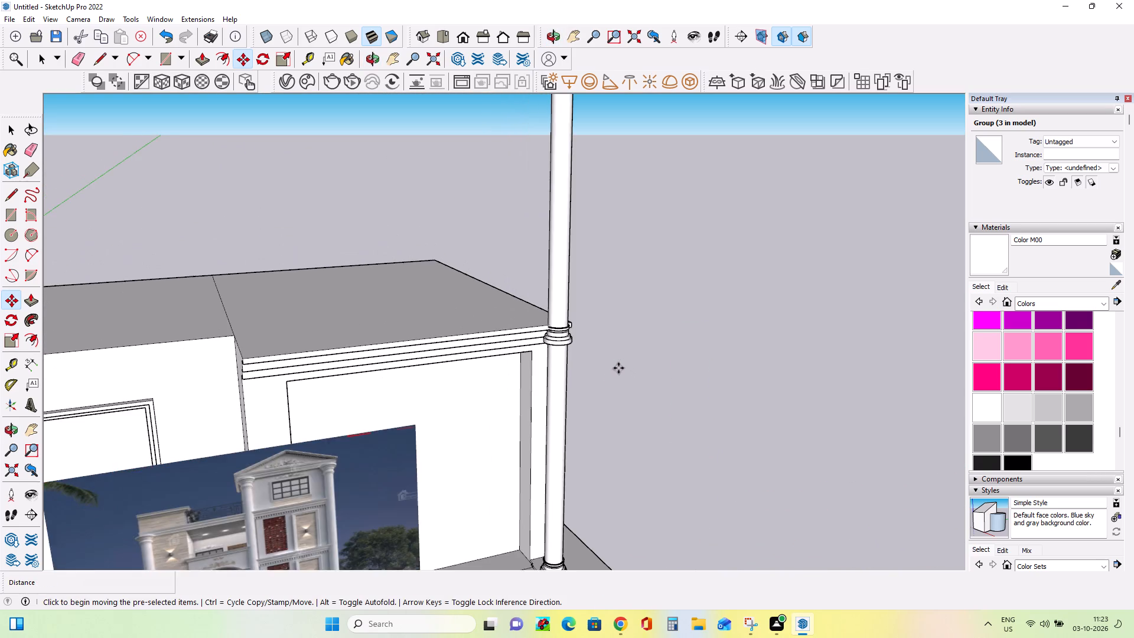
{"action": "scroll", "coordinate": [618, 368], "scroll_direction": "down", "scroll_amount": 14}
{"action": "scroll", "coordinate": [601, 360], "scroll_direction": "up", "scroll_amount": 3}
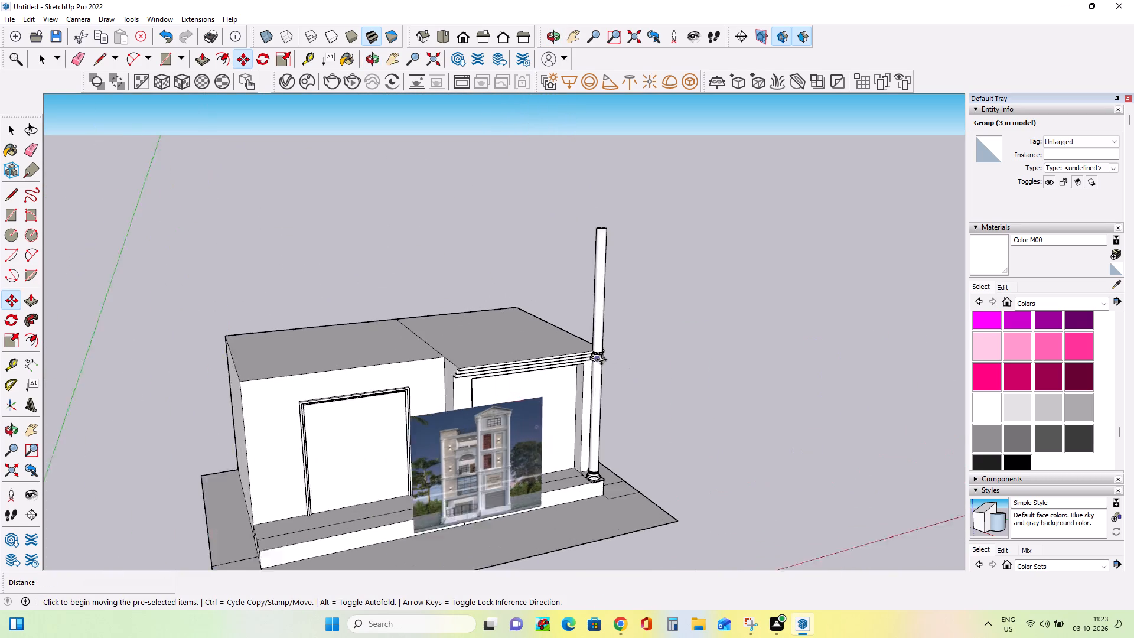
{"action": "scroll", "coordinate": [601, 360], "scroll_direction": "up", "scroll_amount": 19}
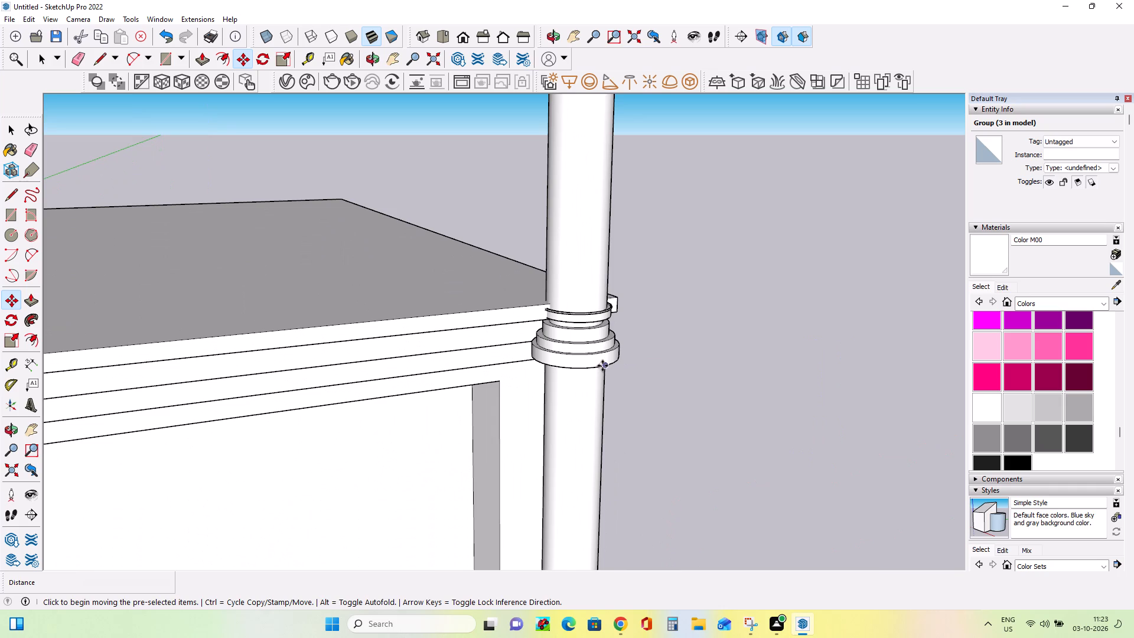
{"action": "middle_click_drag", "start_coordinate": [599, 366], "coordinate": [634, 291]}
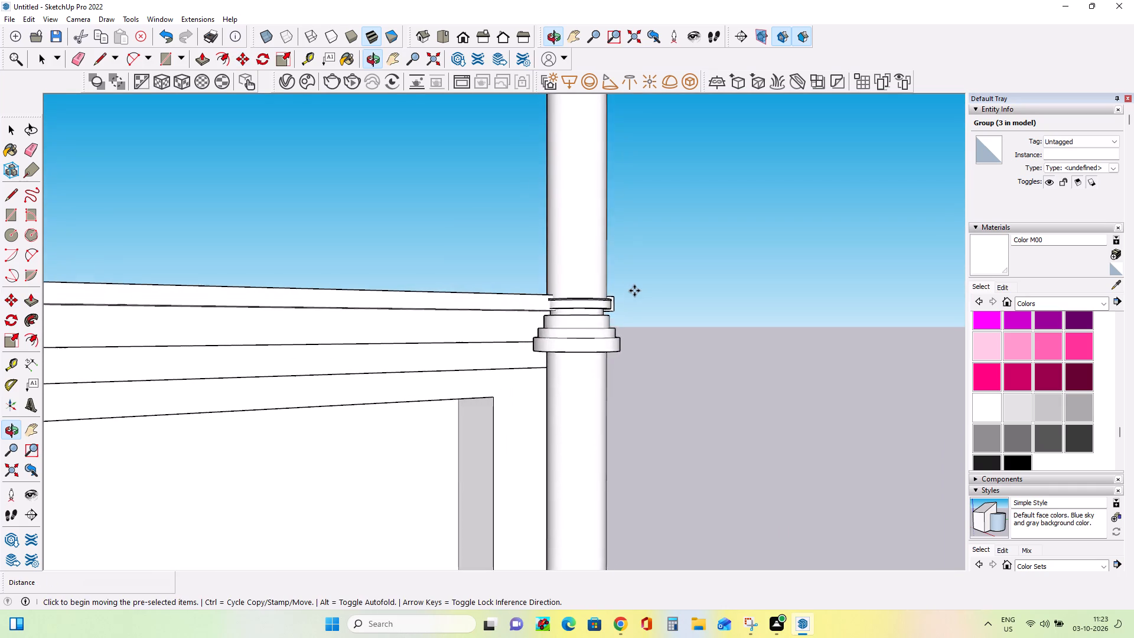
{"action": "scroll", "coordinate": [634, 291], "scroll_direction": "down", "scroll_amount": 8}
{"action": "scroll", "coordinate": [600, 314], "scroll_direction": "up", "scroll_amount": 2}
{"action": "middle_click_drag", "start_coordinate": [601, 314], "coordinate": [610, 294]}
{"action": "scroll", "coordinate": [610, 292], "scroll_direction": "up", "scroll_amount": 1}
{"action": "middle_click_drag", "start_coordinate": [610, 292], "coordinate": [614, 309]}
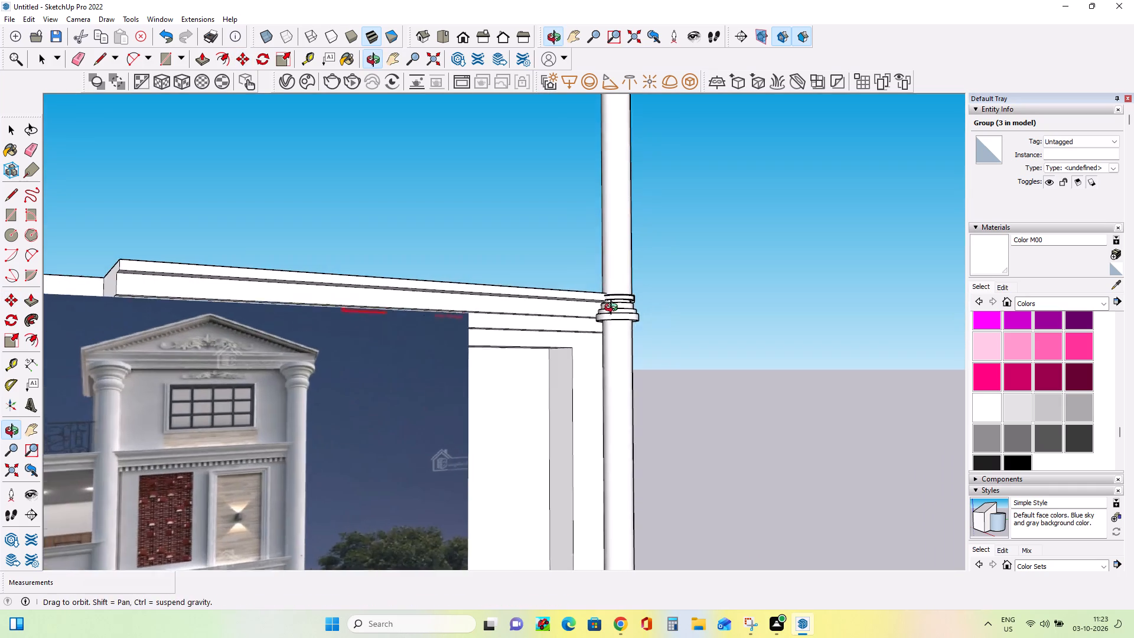
{"action": "middle_click_drag", "start_coordinate": [614, 309], "coordinate": [623, 347]}
{"action": "scroll", "coordinate": [547, 333], "scroll_direction": "up", "scroll_amount": 4}
{"action": "scroll", "coordinate": [547, 333], "scroll_direction": "down", "scroll_amount": 8}
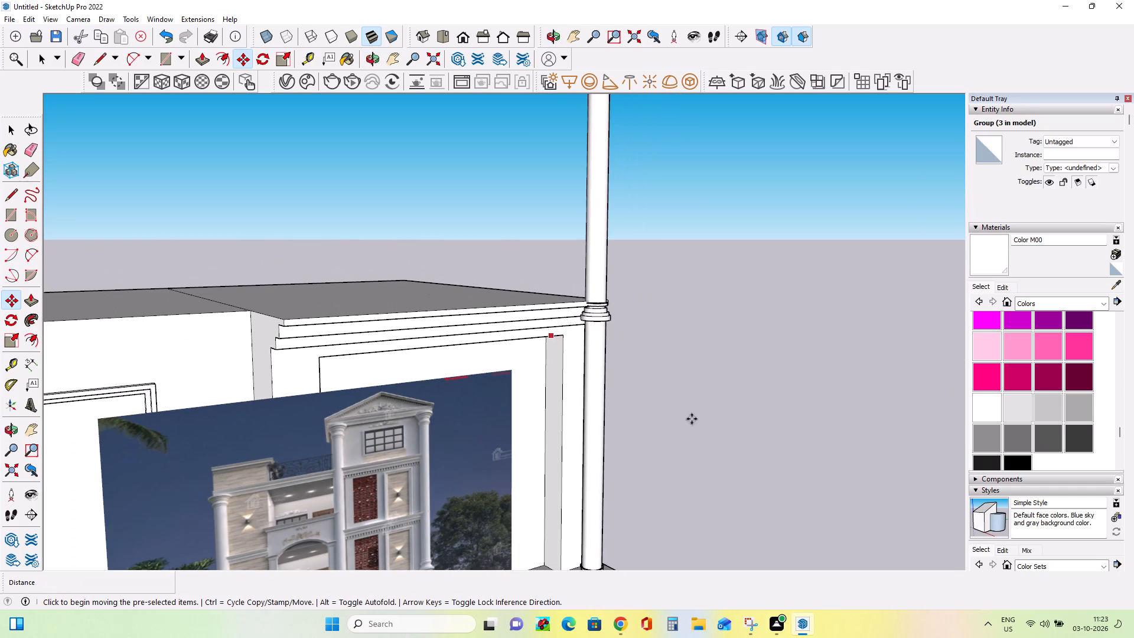
Push/Pull the cornice's front bands outward: the lower by about 1 5/8", the middle by 1 5/16" and the top by 1 1/8".
{"action": "left_click", "coordinate": [32, 302]}
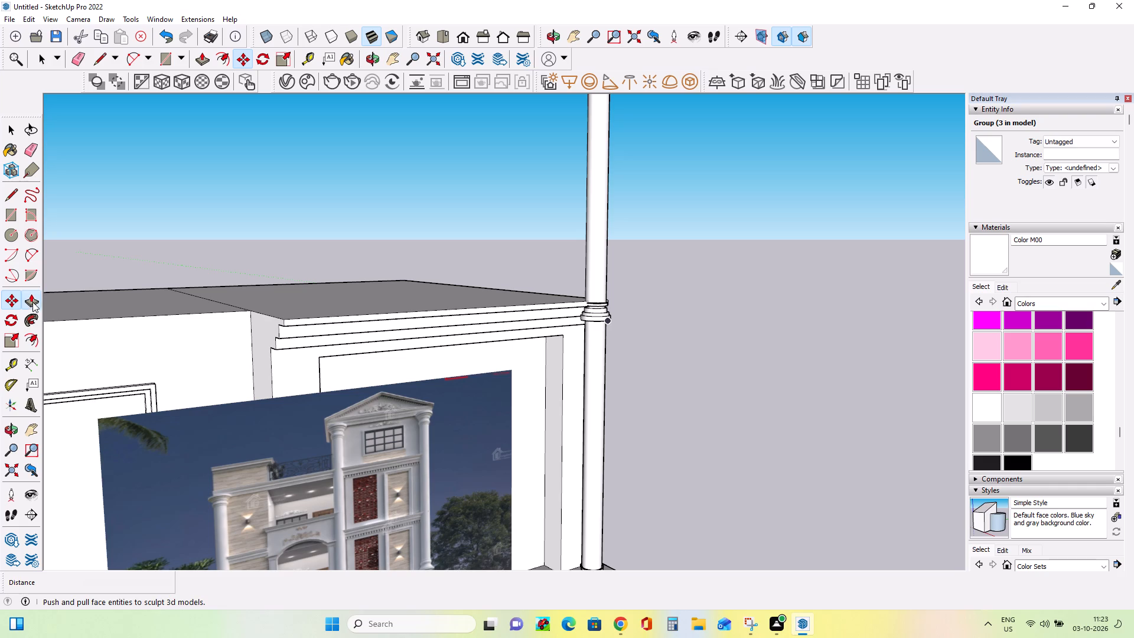
{"action": "left_click", "coordinate": [288, 343]}
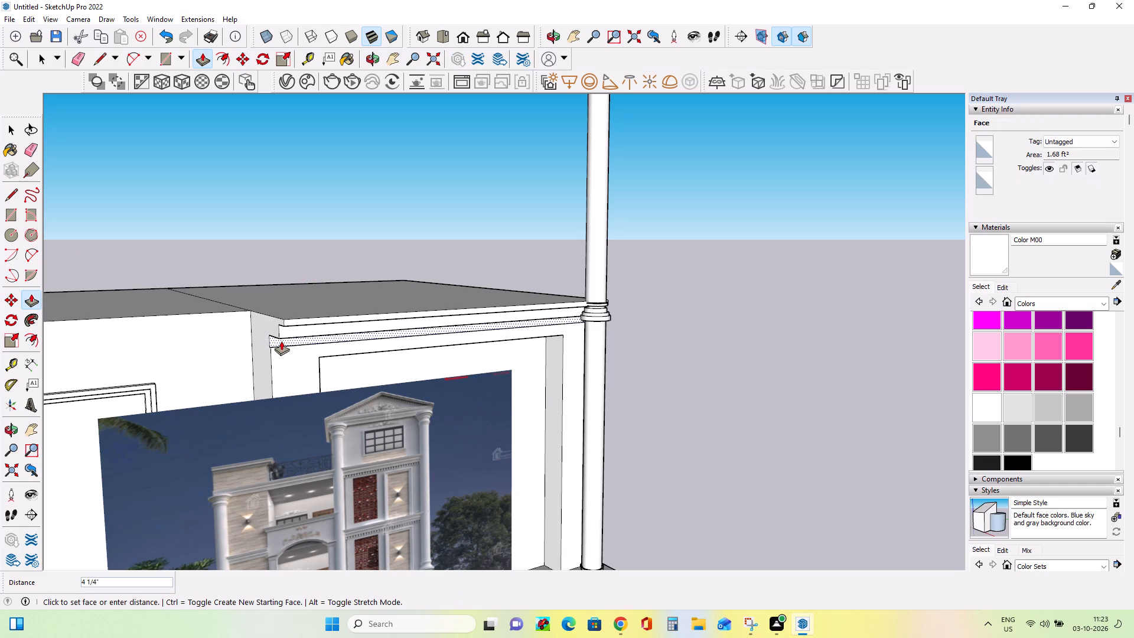
{"action": "left_click", "coordinate": [285, 343]}
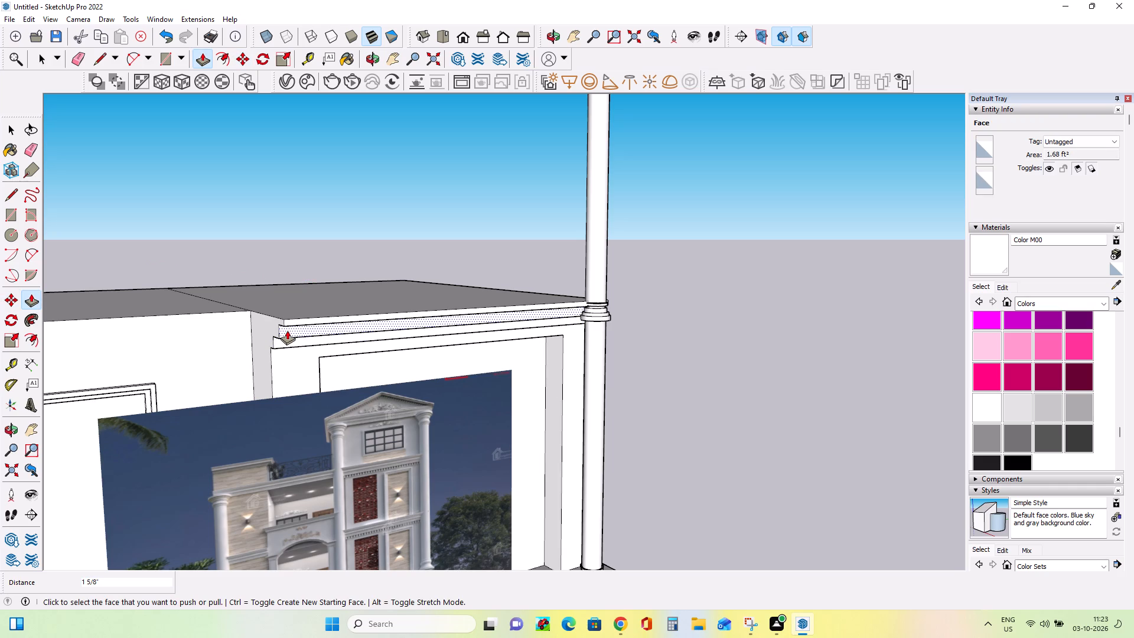
{"action": "left_click", "coordinate": [287, 330]}
{"action": "left_click", "coordinate": [285, 331]}
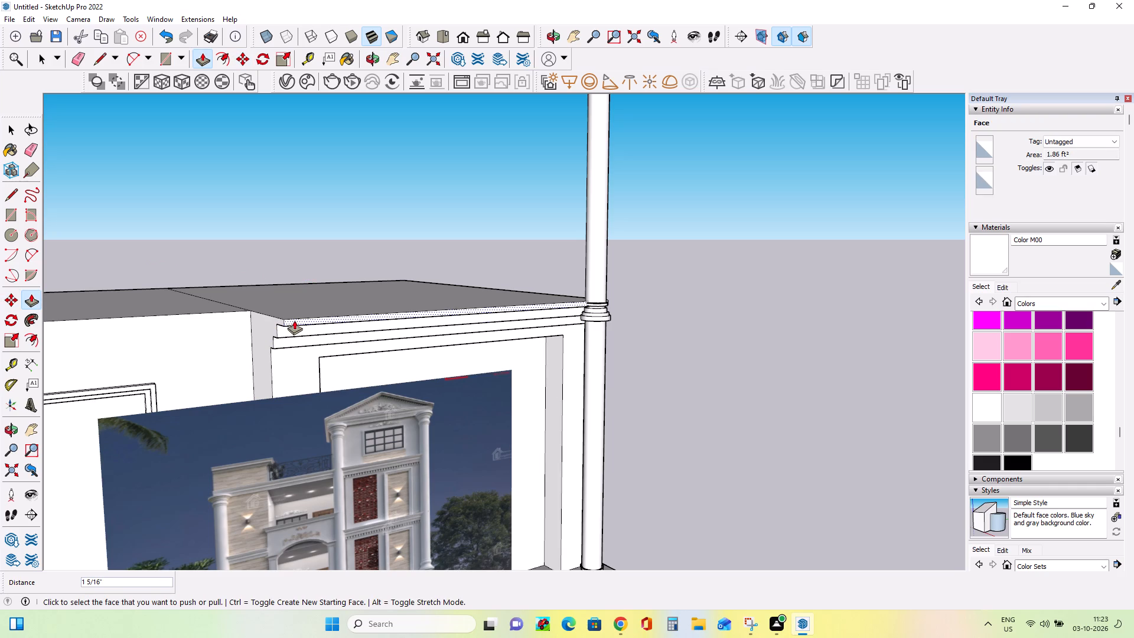
{"action": "left_click", "coordinate": [294, 320]}
{"action": "left_click", "coordinate": [292, 319]}
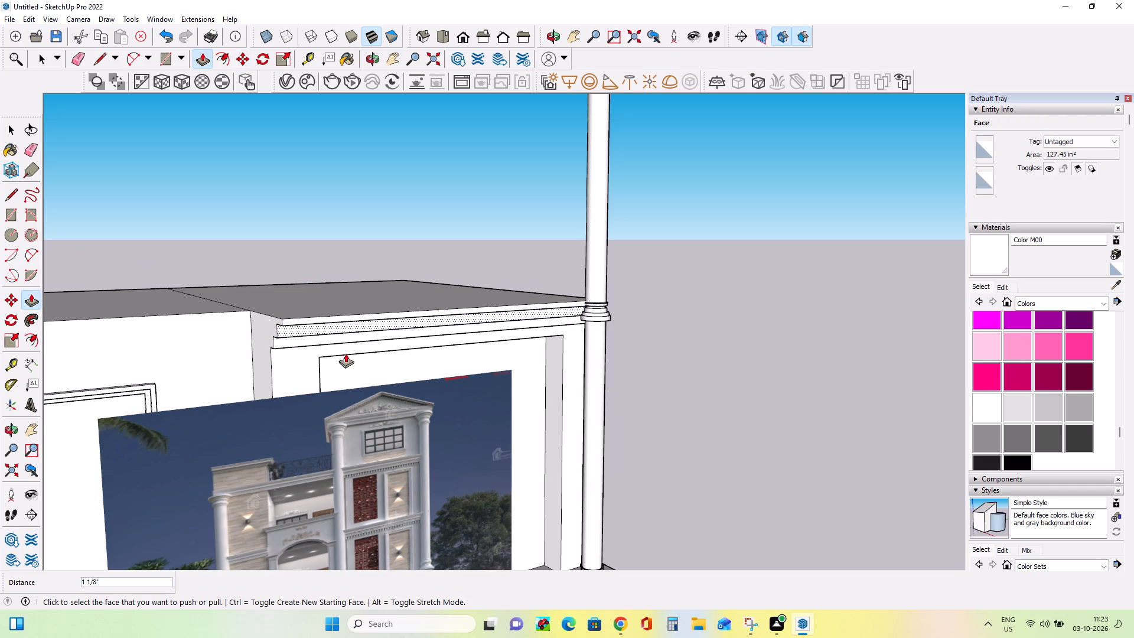
Examine the cornice's projecting bands and the stacked corner columns from several sides, comparing them with the reference elevation.
{"action": "middle_click_drag", "start_coordinate": [353, 352], "coordinate": [322, 385]}
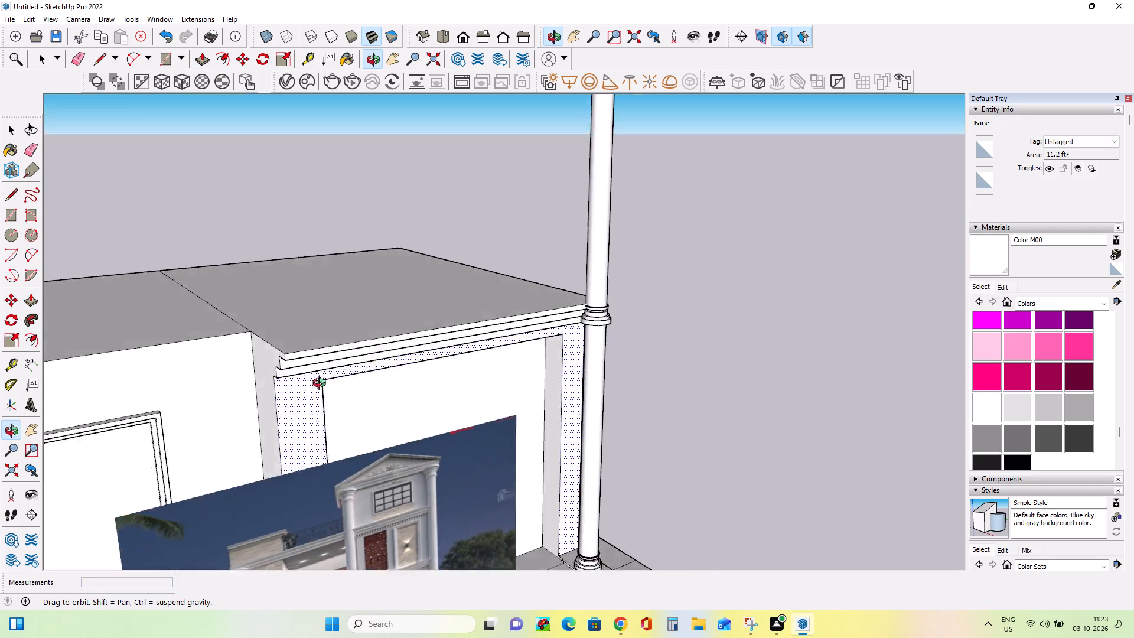
{"action": "middle_click_drag", "start_coordinate": [322, 385], "coordinate": [219, 367]}
{"action": "middle_click_drag", "start_coordinate": [462, 391], "coordinate": [391, 403]}
{"action": "scroll", "coordinate": [488, 357], "scroll_direction": "up", "scroll_amount": 3}
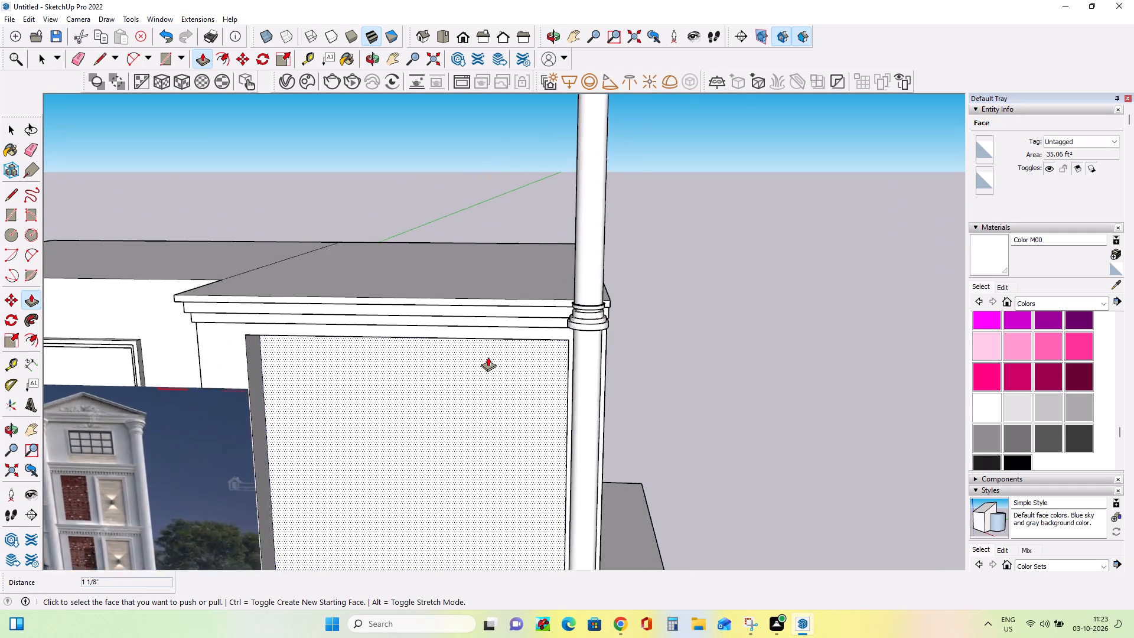
{"action": "scroll", "coordinate": [488, 357], "scroll_direction": "up", "scroll_amount": 5}
{"action": "scroll", "coordinate": [488, 357], "scroll_direction": "down", "scroll_amount": 8}
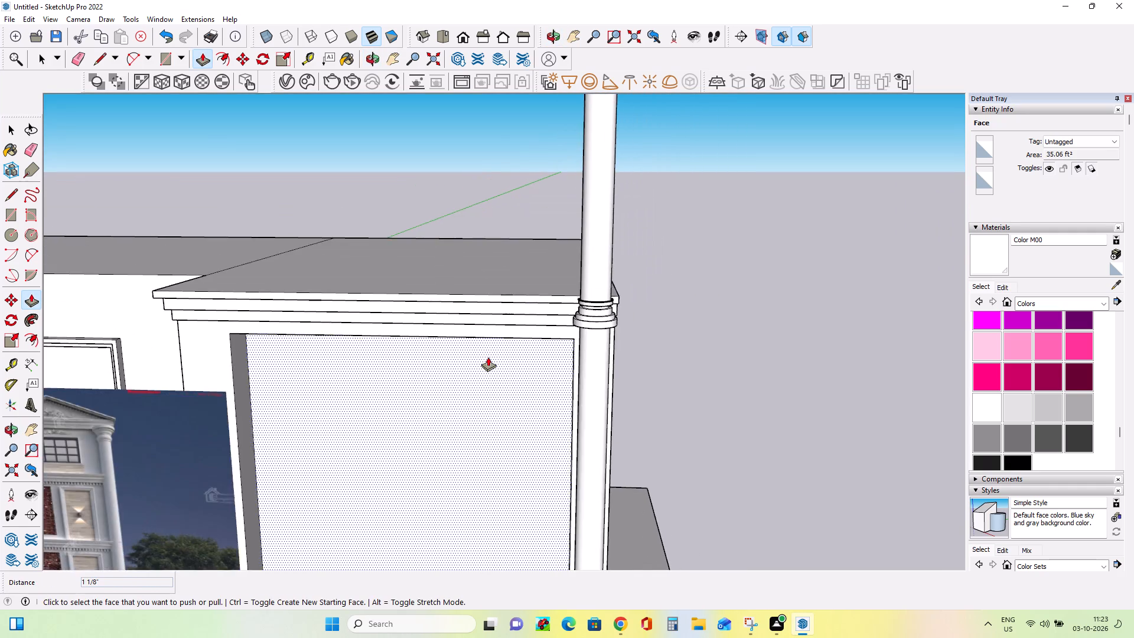
{"action": "scroll", "coordinate": [488, 357], "scroll_direction": "down", "scroll_amount": 8}
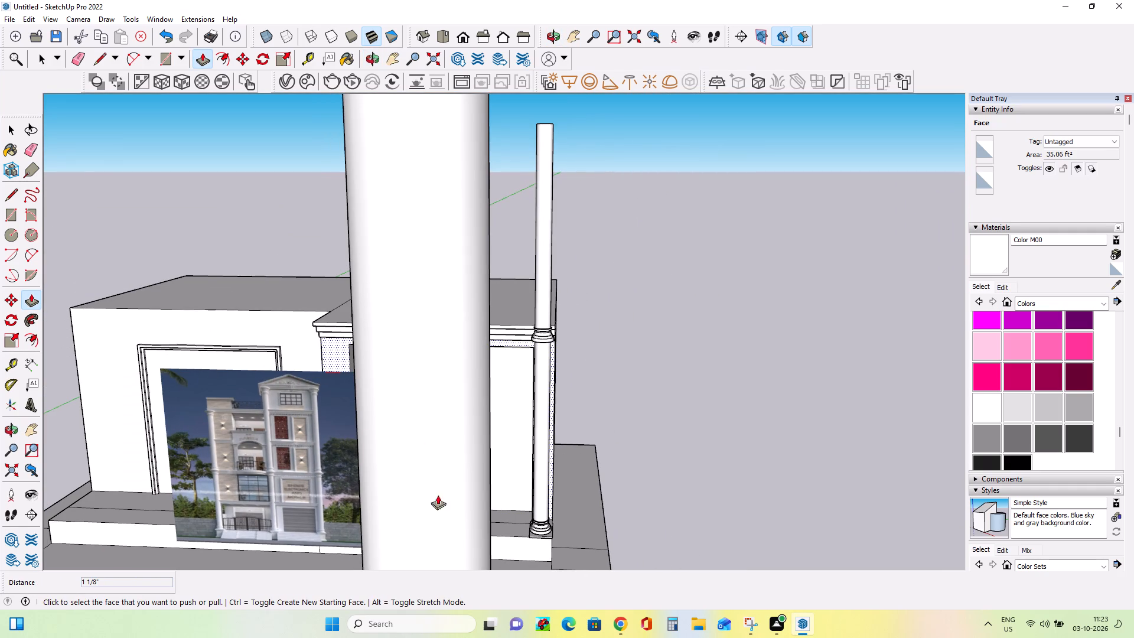
{"action": "scroll", "coordinate": [493, 470], "scroll_direction": "down", "scroll_amount": 4}
{"action": "middle_click_drag", "start_coordinate": [408, 525], "coordinate": [487, 525]}
{"action": "middle_click_drag", "start_coordinate": [565, 176], "coordinate": [573, 230]}
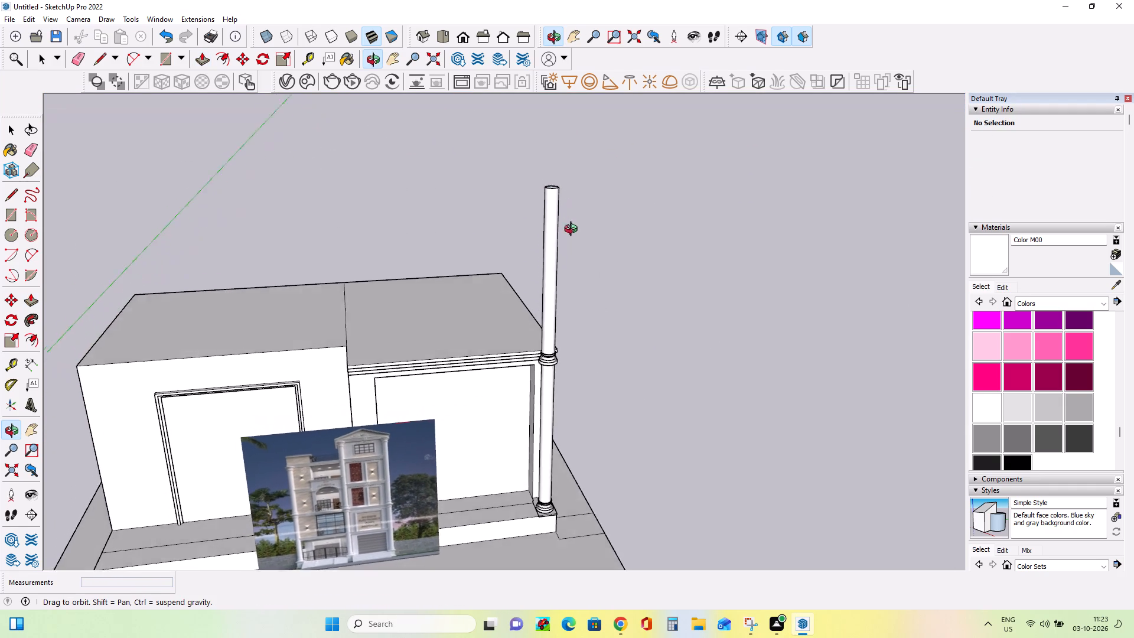
{"action": "middle_click_drag", "start_coordinate": [573, 230], "coordinate": [581, 254]}
{"action": "middle_click_drag", "start_coordinate": [569, 523], "coordinate": [545, 510]}
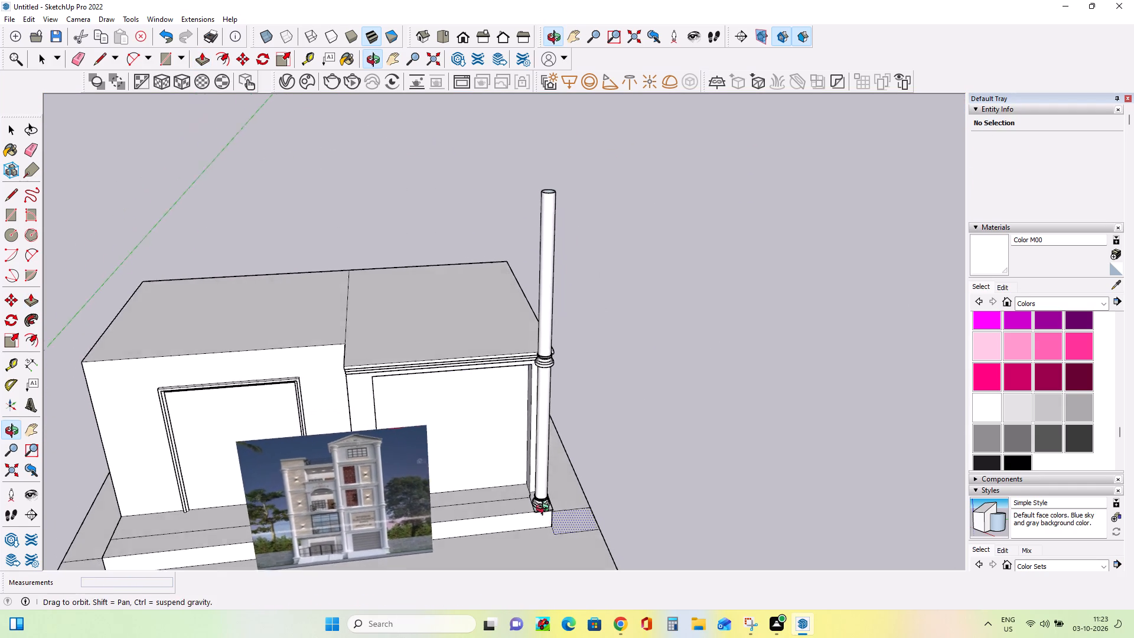
{"action": "middle_click_drag", "start_coordinate": [545, 510], "coordinate": [540, 489]}
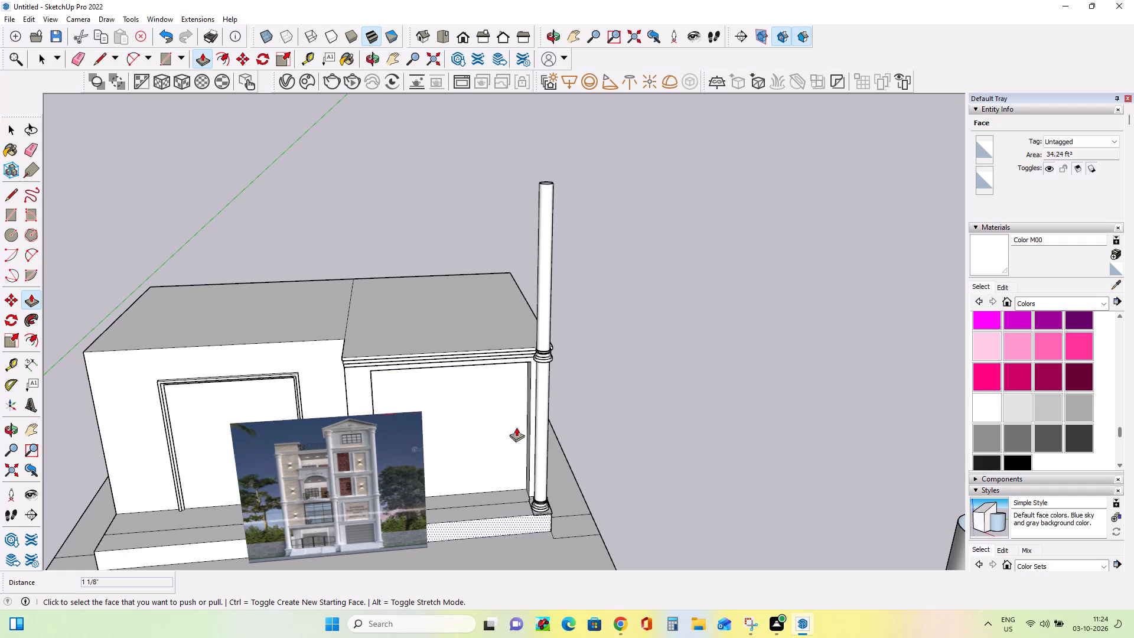
Examine up close where the upper column's base meets the end of the cornice.
{"action": "scroll", "coordinate": [532, 515], "scroll_direction": "up", "scroll_amount": 3}
{"action": "scroll", "coordinate": [529, 316], "scroll_direction": "up", "scroll_amount": 4}
{"action": "scroll", "coordinate": [584, 277], "scroll_direction": "up", "scroll_amount": 1}
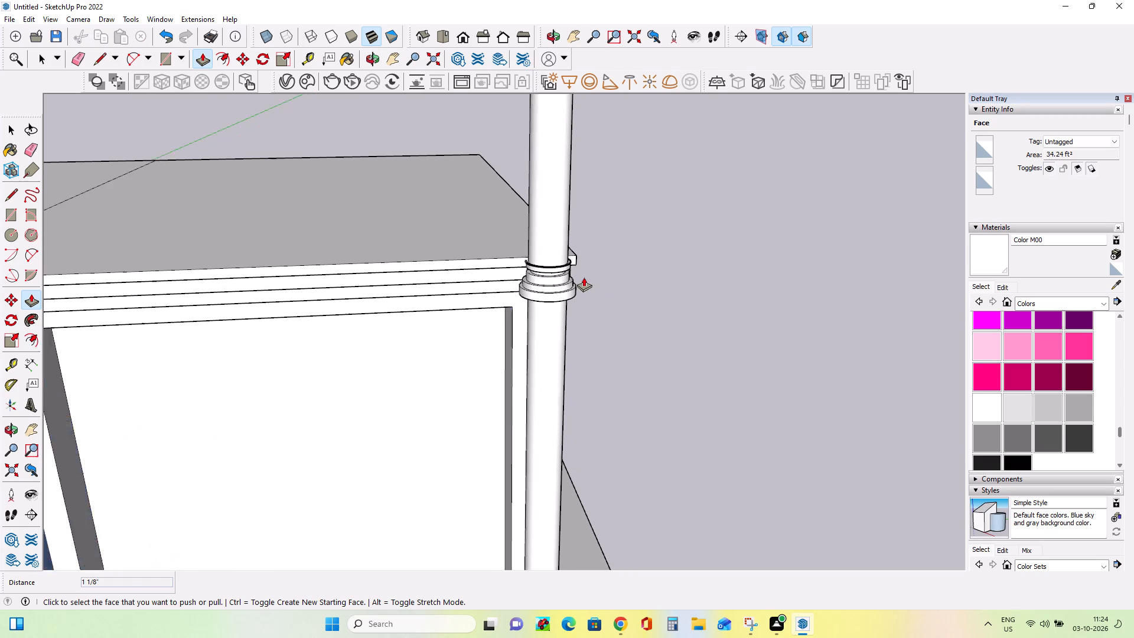
{"action": "scroll", "coordinate": [584, 277], "scroll_direction": "up", "scroll_amount": 2}
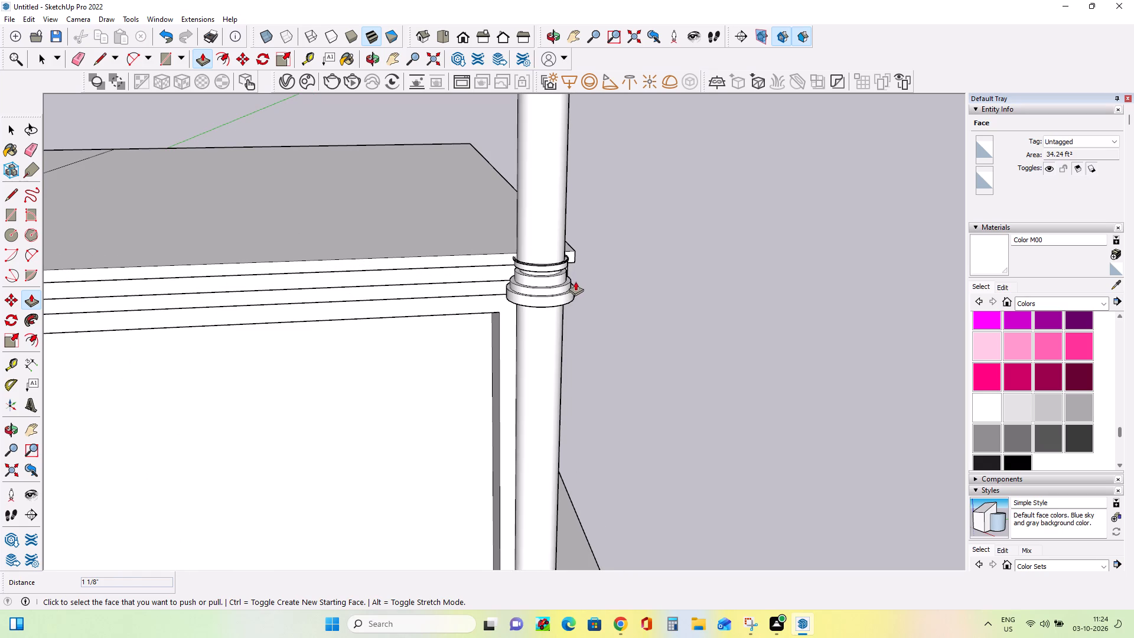
{"action": "middle_click_drag", "start_coordinate": [576, 279], "coordinate": [536, 279]}
{"action": "scroll", "coordinate": [549, 240], "scroll_direction": "down", "scroll_amount": 7}
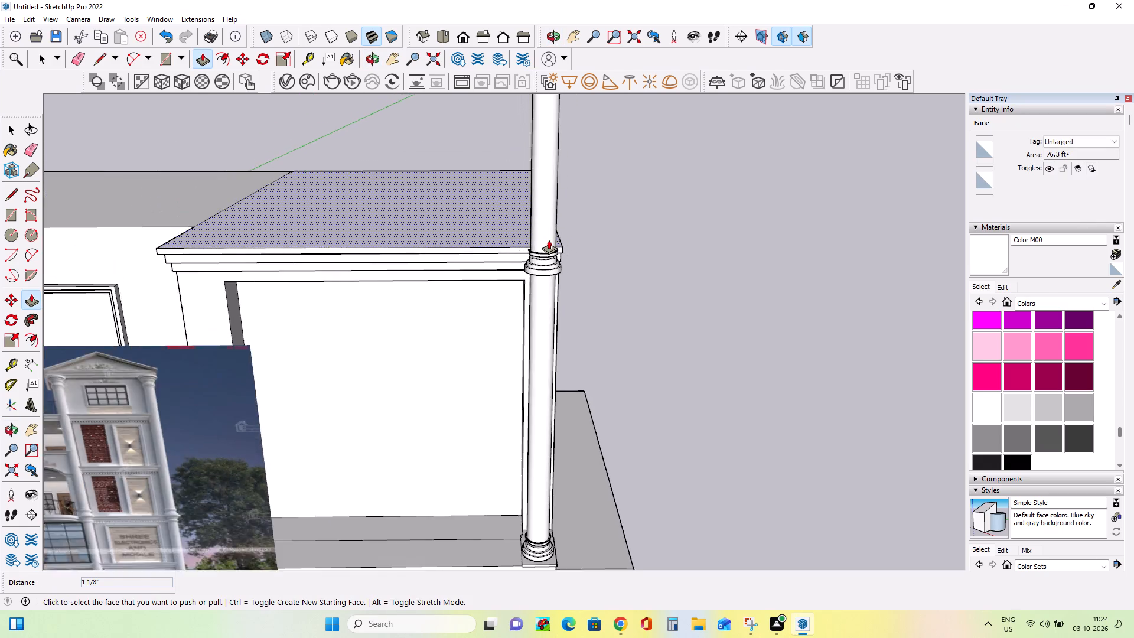
{"action": "scroll", "coordinate": [549, 240], "scroll_direction": "down", "scroll_amount": 12}
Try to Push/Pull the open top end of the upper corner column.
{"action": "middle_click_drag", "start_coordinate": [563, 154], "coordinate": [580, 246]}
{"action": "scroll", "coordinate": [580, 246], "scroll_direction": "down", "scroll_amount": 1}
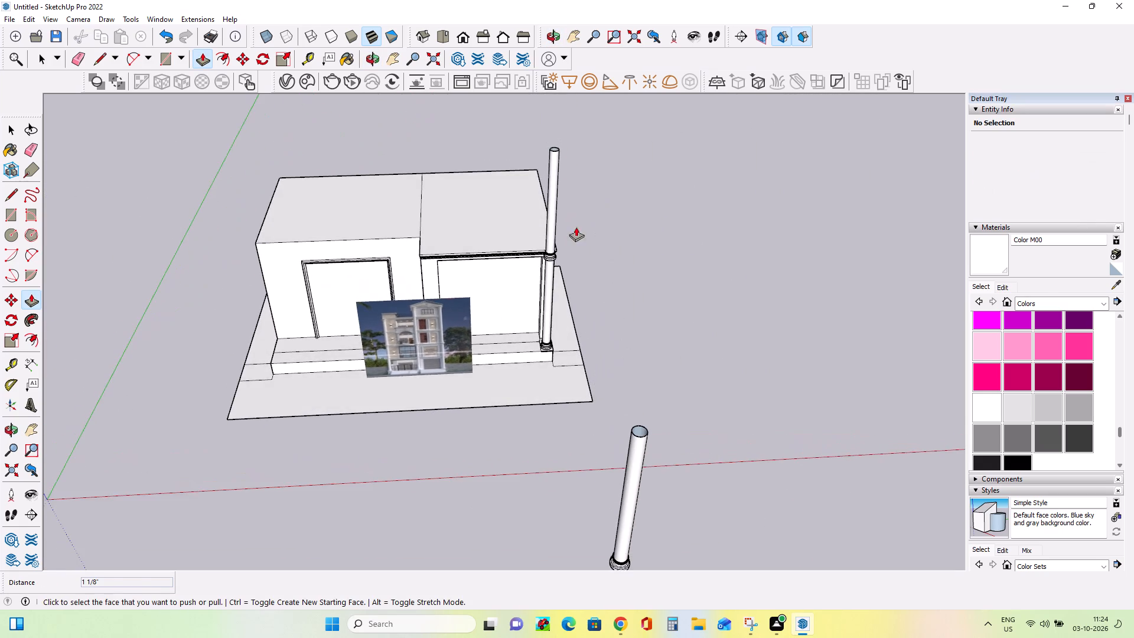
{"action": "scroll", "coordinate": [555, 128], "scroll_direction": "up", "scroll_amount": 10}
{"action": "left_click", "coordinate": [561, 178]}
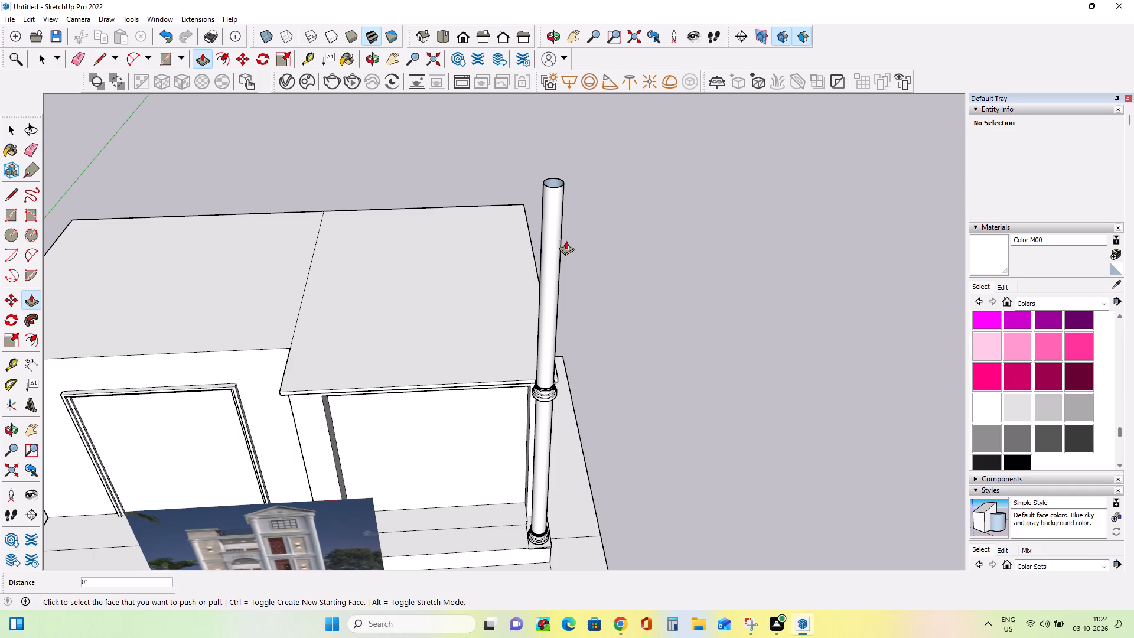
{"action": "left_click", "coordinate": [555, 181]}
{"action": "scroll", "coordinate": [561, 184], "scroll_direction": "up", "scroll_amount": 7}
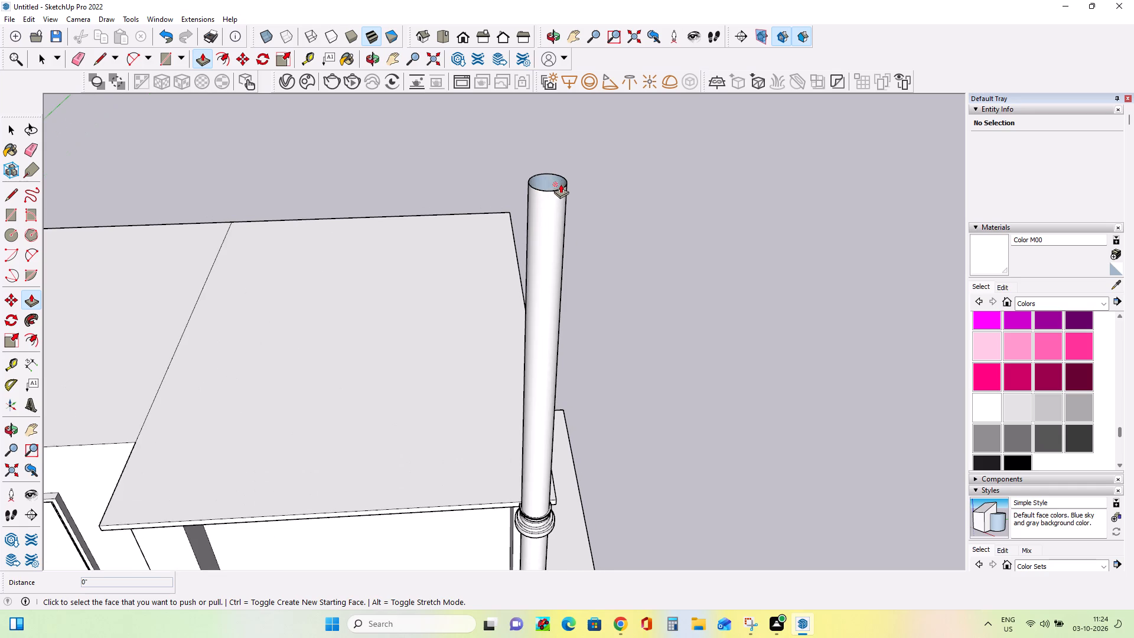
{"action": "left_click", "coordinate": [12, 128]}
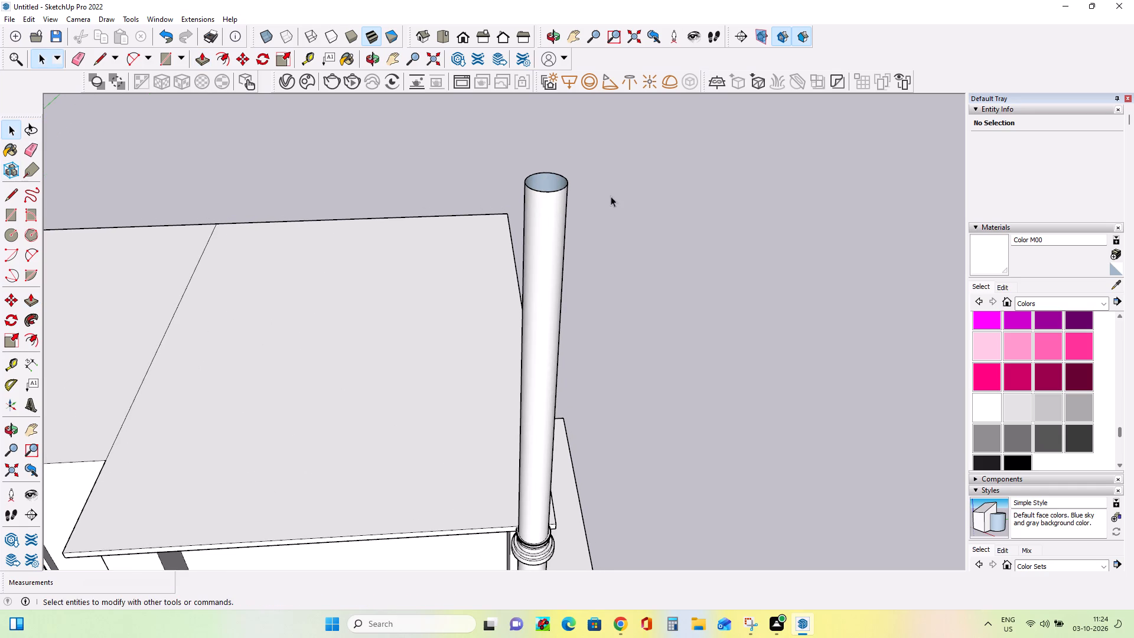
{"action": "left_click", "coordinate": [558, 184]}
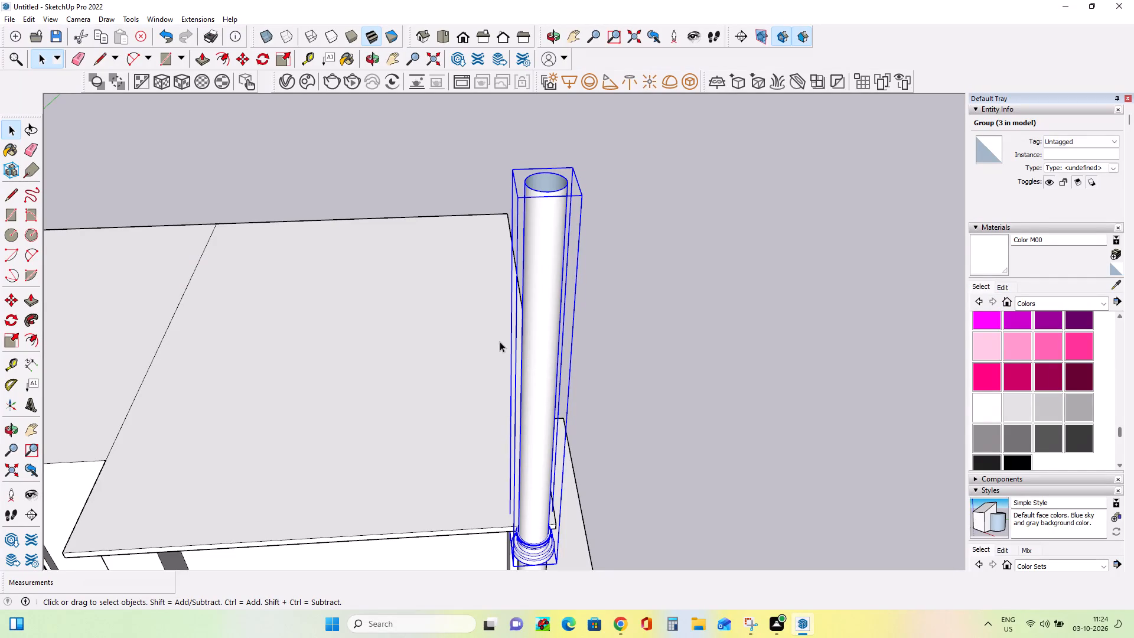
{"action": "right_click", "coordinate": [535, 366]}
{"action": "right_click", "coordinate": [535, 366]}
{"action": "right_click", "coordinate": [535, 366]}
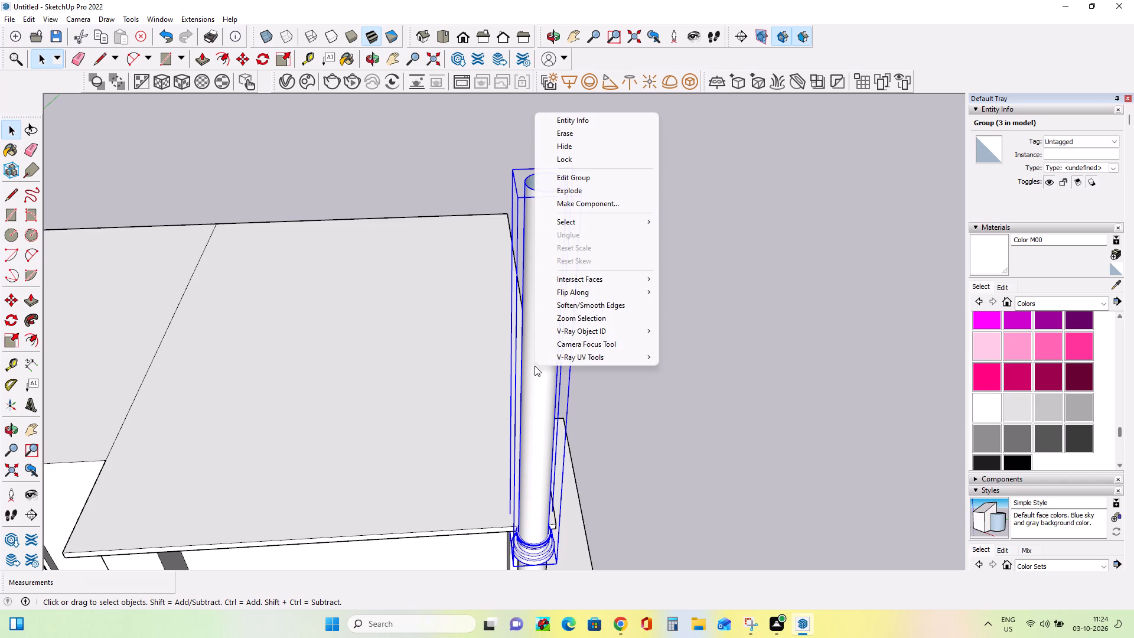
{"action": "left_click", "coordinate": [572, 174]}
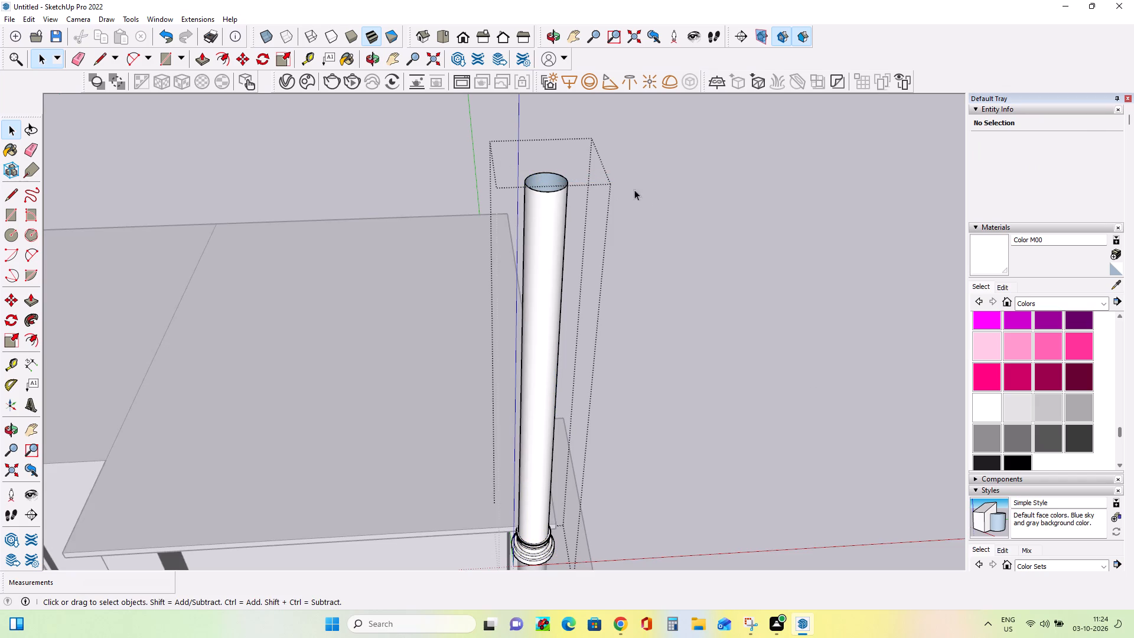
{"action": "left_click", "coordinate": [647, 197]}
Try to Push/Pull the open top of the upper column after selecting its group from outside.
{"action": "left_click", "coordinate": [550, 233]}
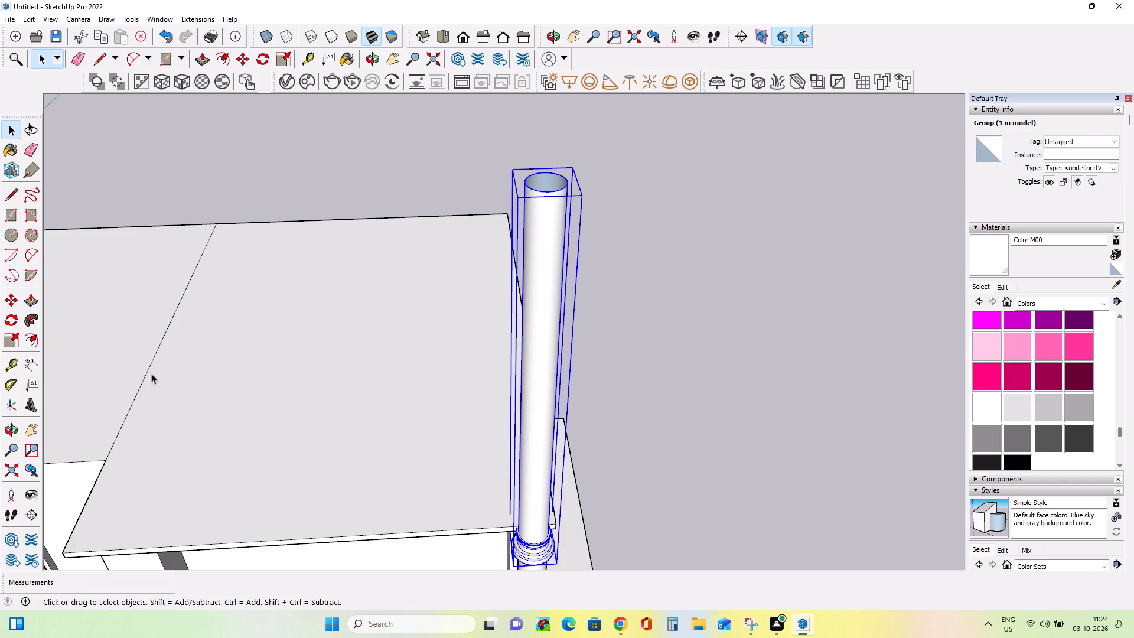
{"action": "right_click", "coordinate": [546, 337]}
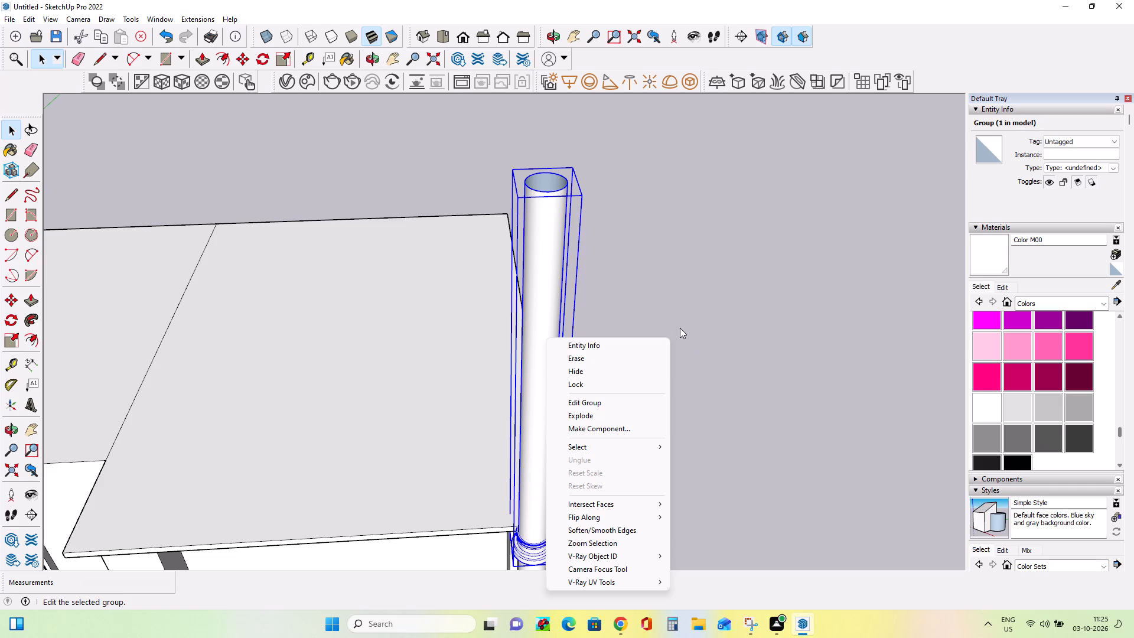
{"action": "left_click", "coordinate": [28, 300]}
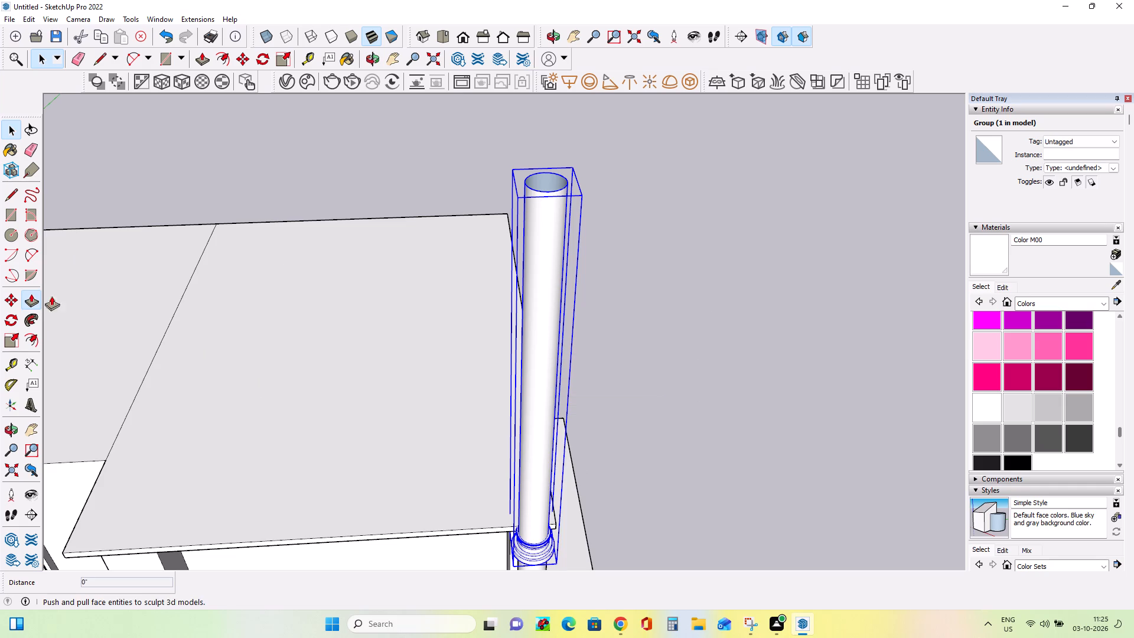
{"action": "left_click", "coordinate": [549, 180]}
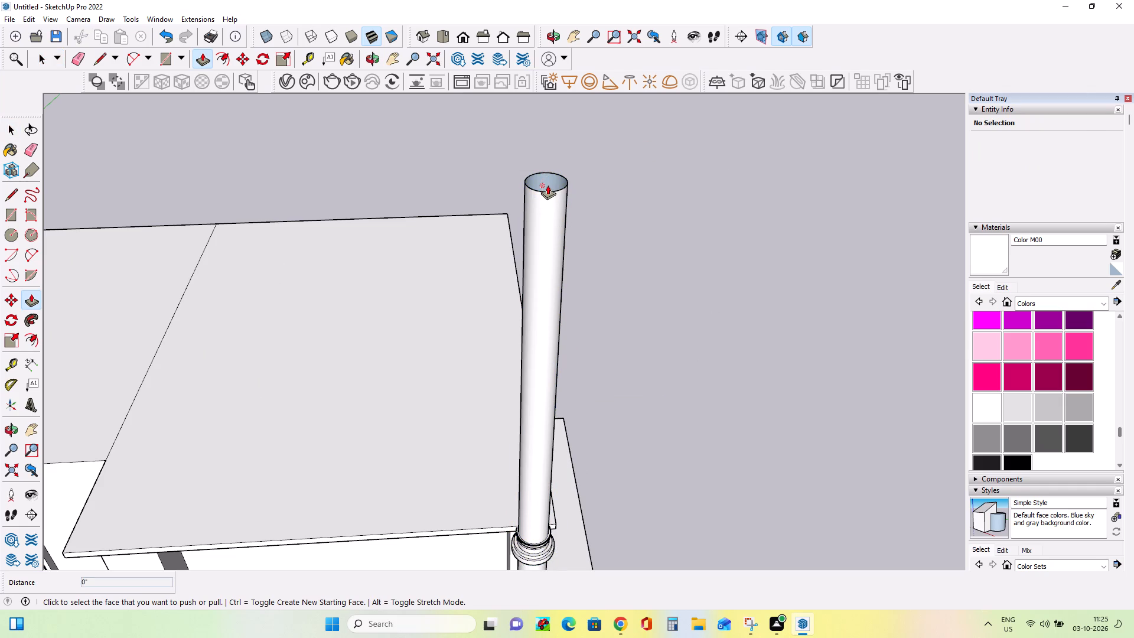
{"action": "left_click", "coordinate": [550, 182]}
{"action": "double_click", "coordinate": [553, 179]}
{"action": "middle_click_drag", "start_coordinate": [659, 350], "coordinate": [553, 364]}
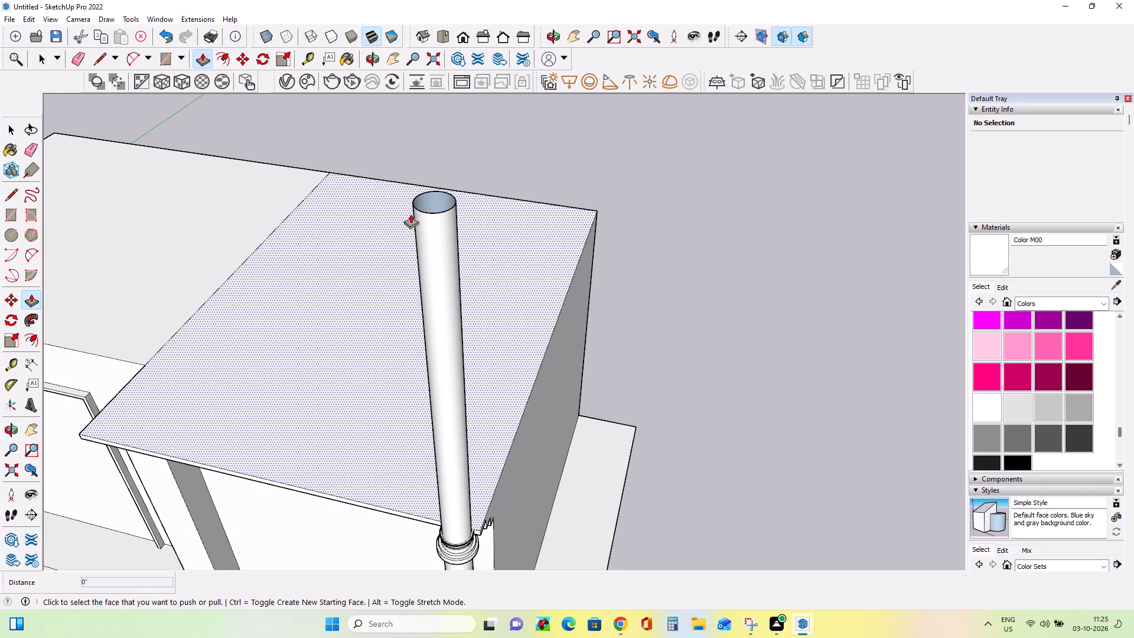
Push/Pull the roof face around the upper column down by 1 1/8".
{"action": "left_click", "coordinate": [15, 131]}
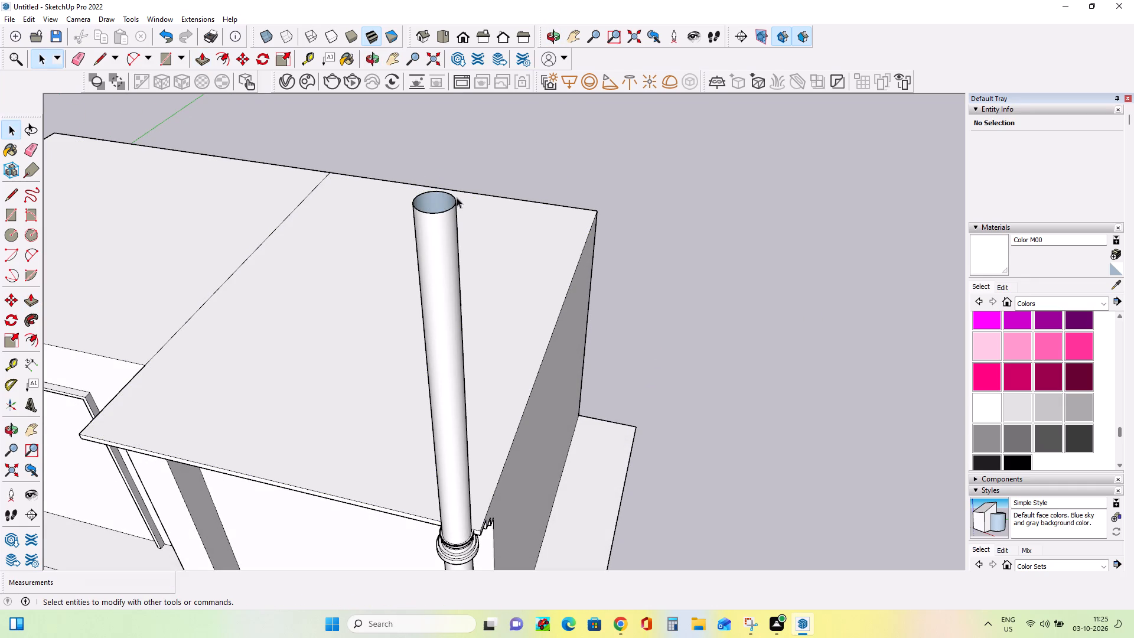
{"action": "left_click", "coordinate": [436, 211]}
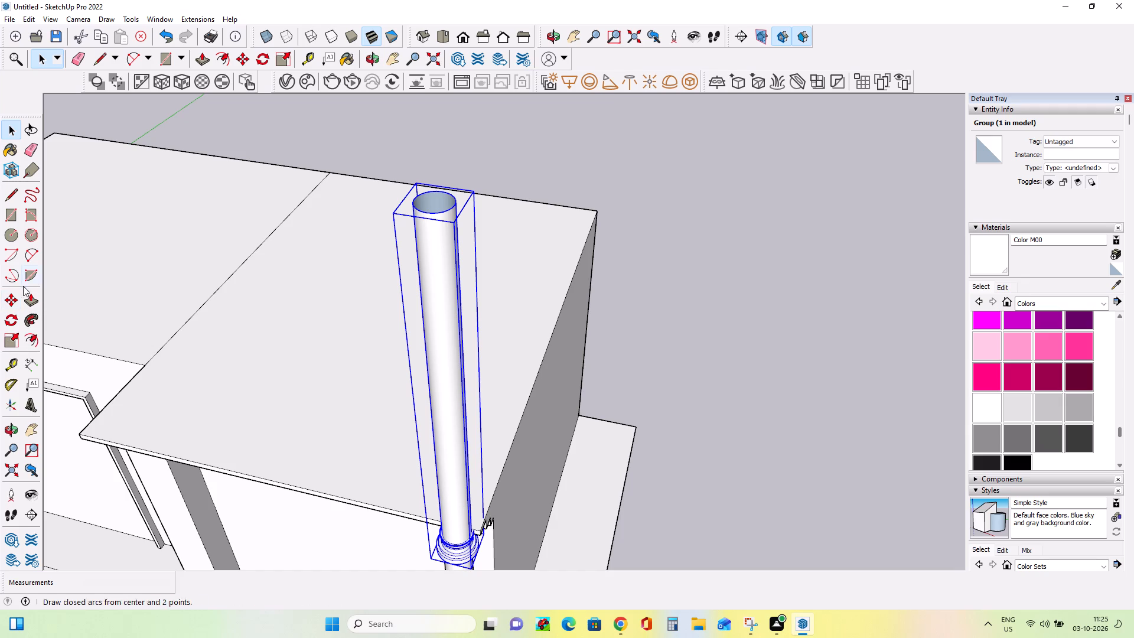
{"action": "left_click", "coordinate": [30, 302]}
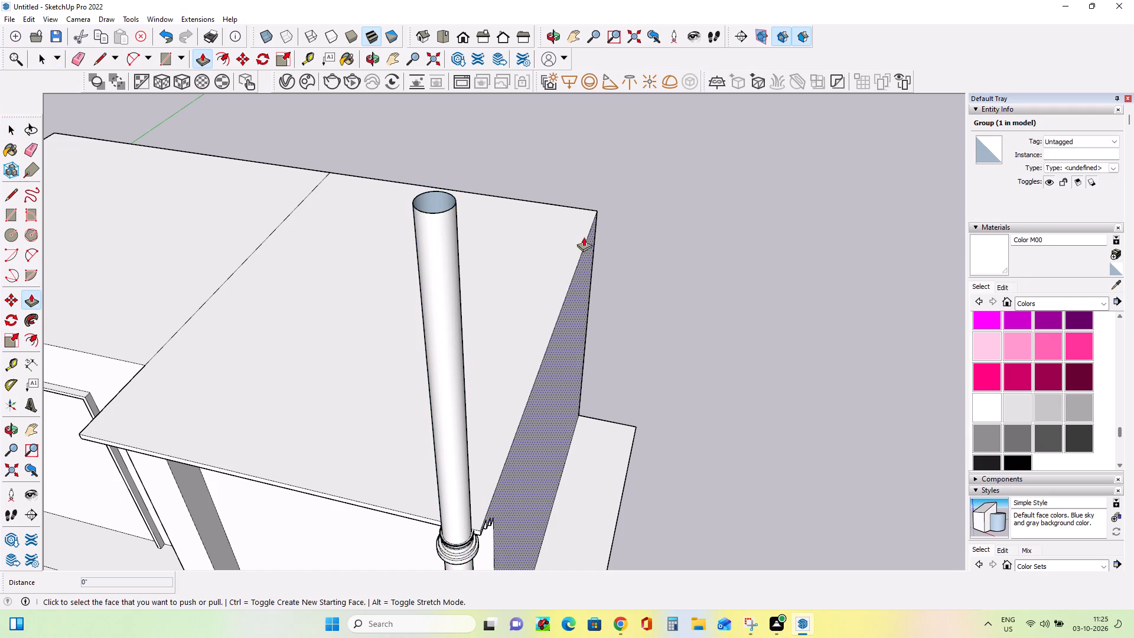
{"action": "double_click", "coordinate": [436, 203]}
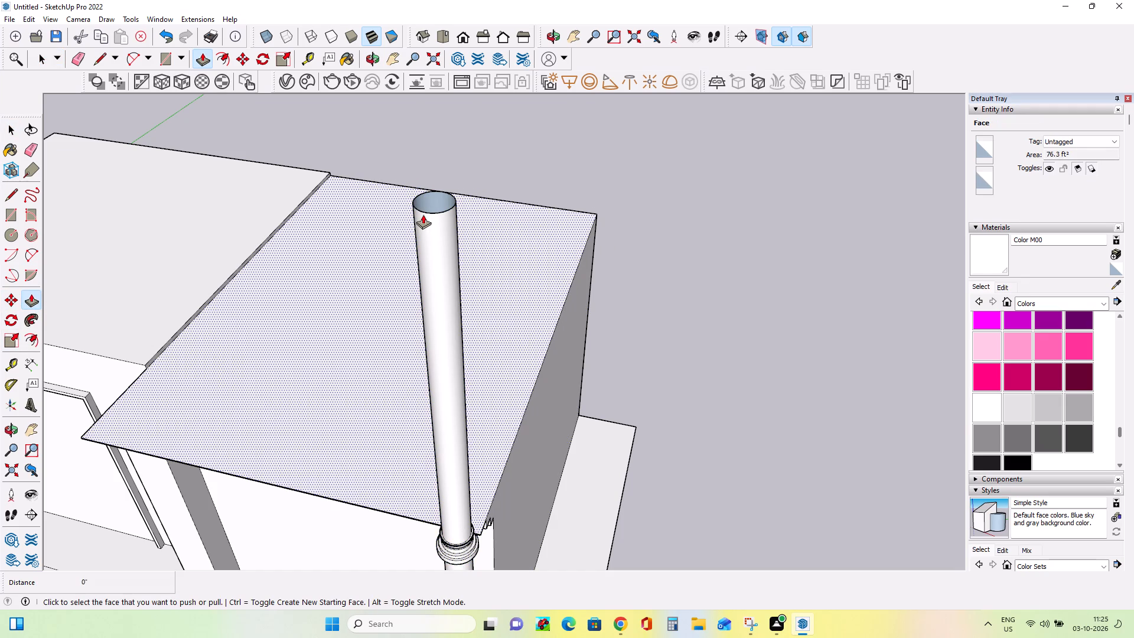
{"action": "key", "text": "Escape"}
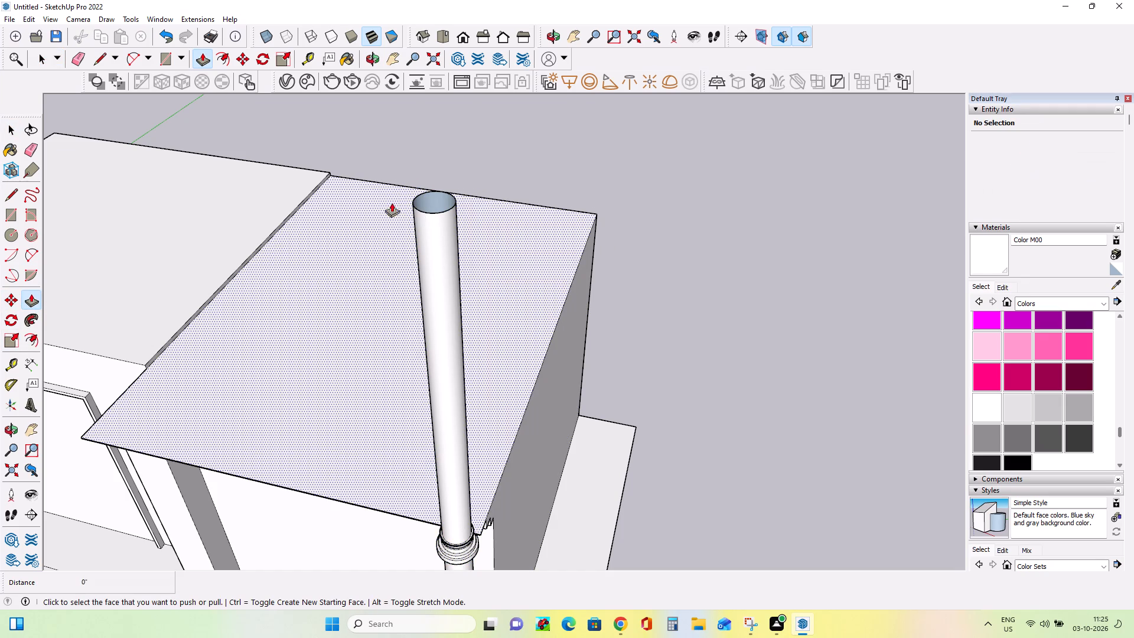
{"action": "left_click", "coordinate": [436, 204]}
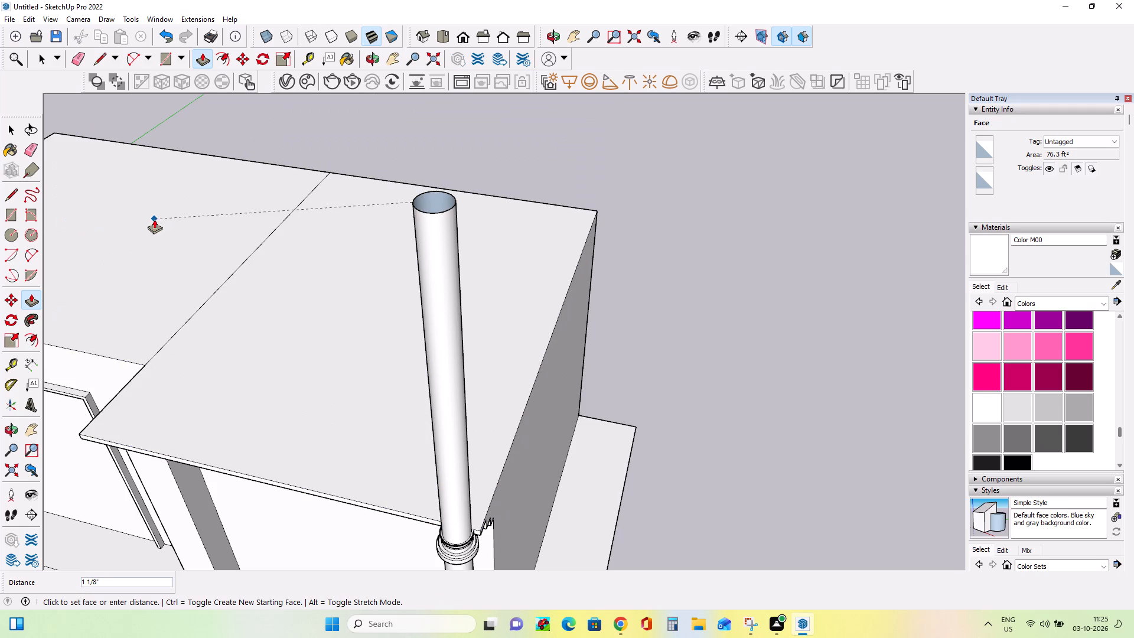
{"action": "key", "text": "Escape"}
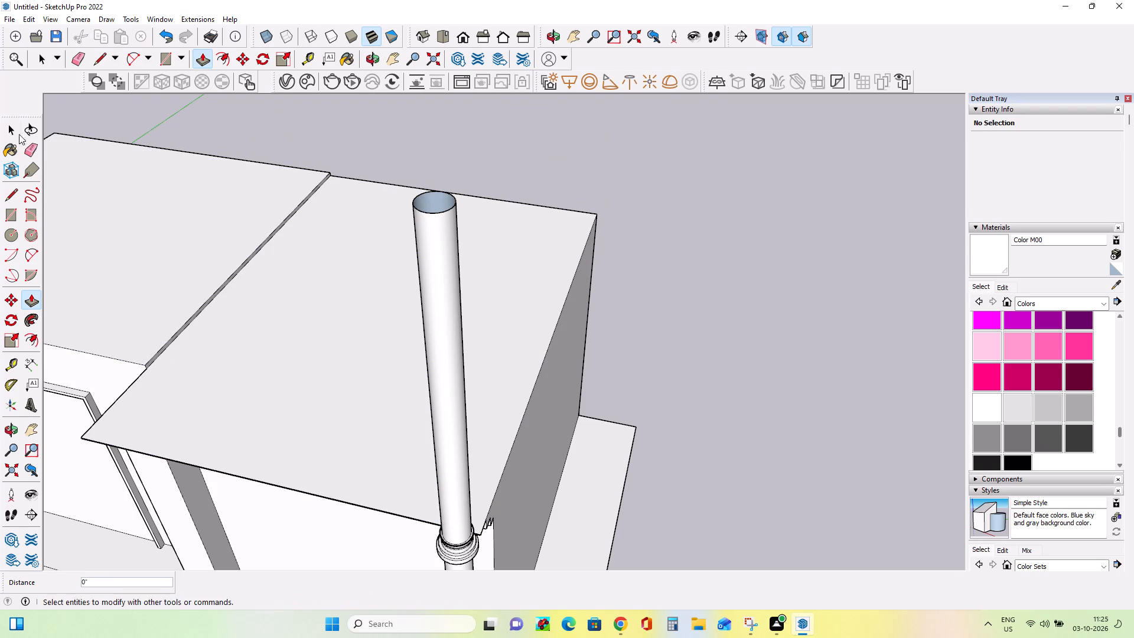
Open the upper corner column's group for editing.
{"action": "left_click", "coordinate": [17, 128]}
{"action": "left_click", "coordinate": [441, 206]}
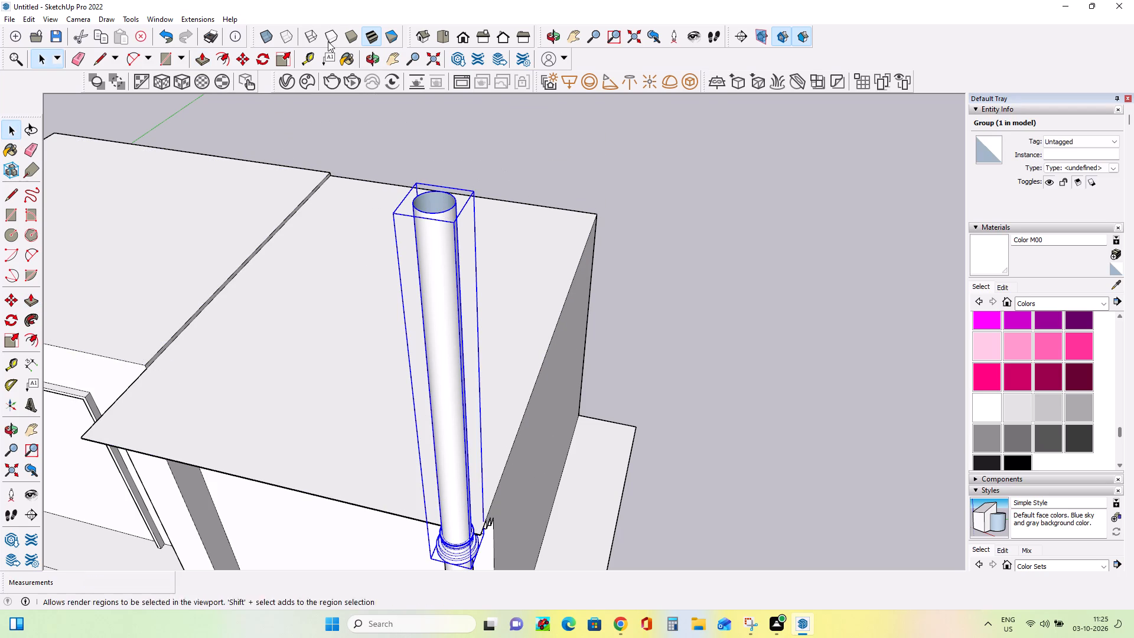
{"action": "right_click", "coordinate": [441, 366]}
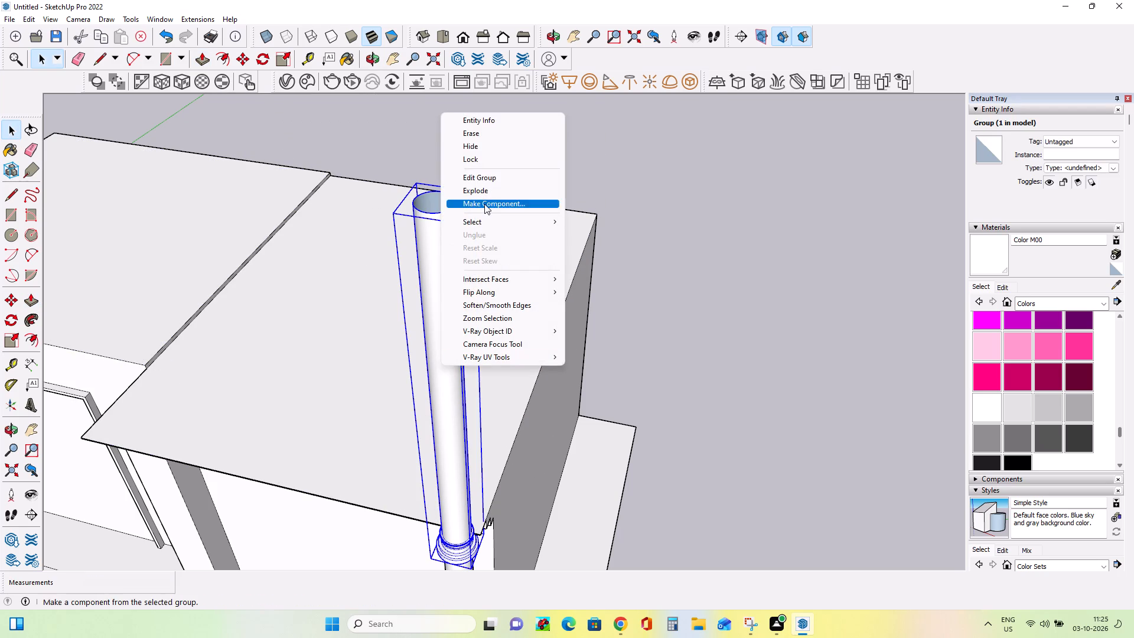
{"action": "double_click", "coordinate": [484, 175]}
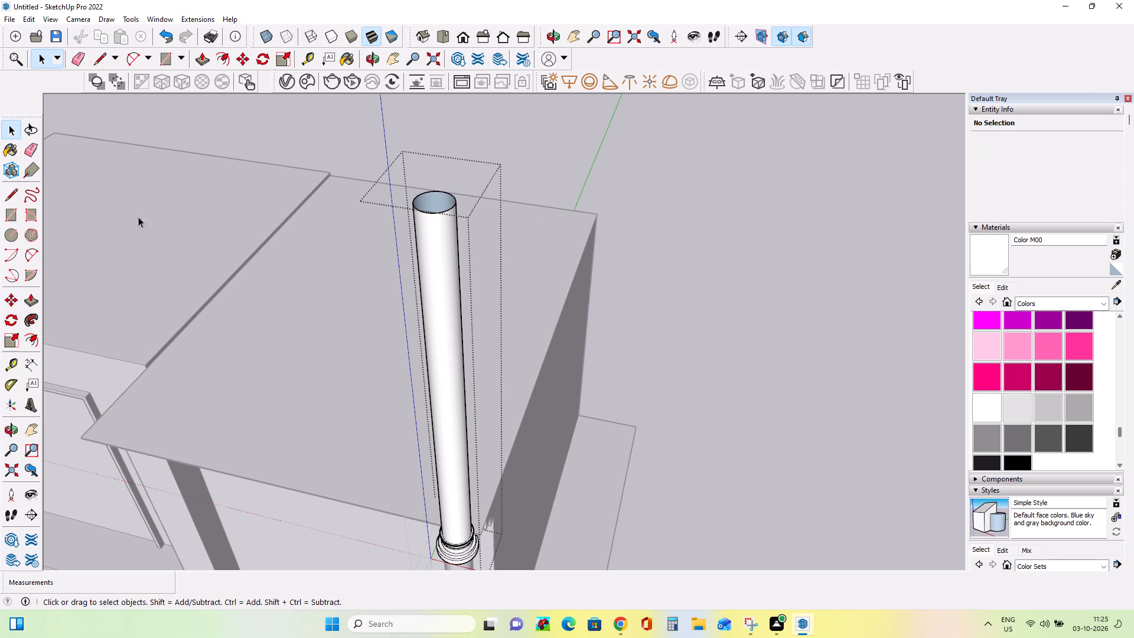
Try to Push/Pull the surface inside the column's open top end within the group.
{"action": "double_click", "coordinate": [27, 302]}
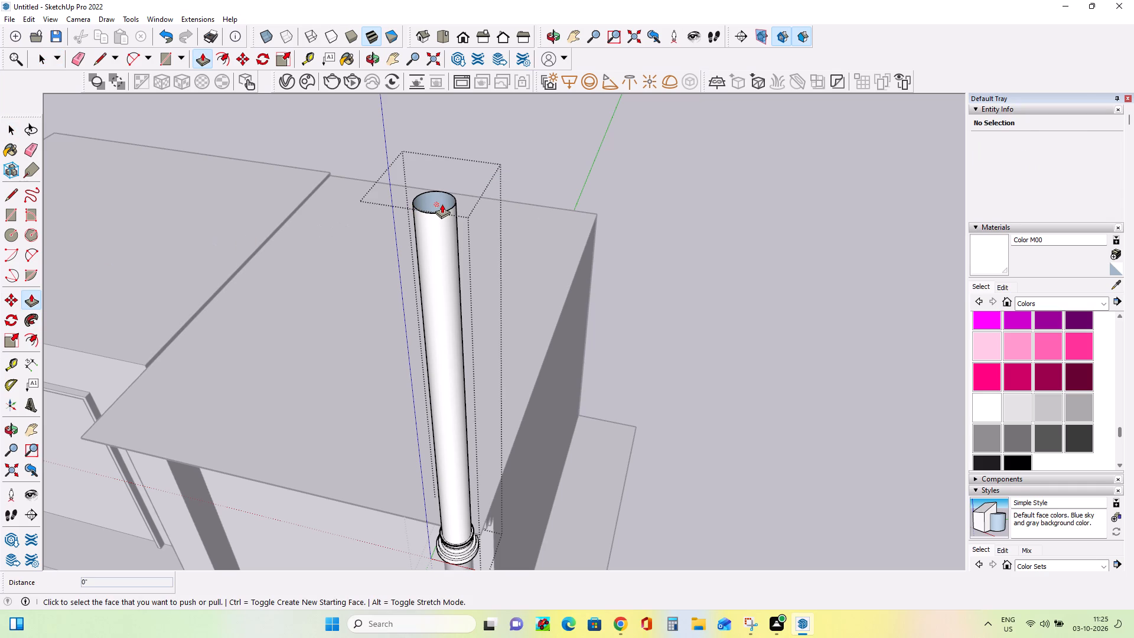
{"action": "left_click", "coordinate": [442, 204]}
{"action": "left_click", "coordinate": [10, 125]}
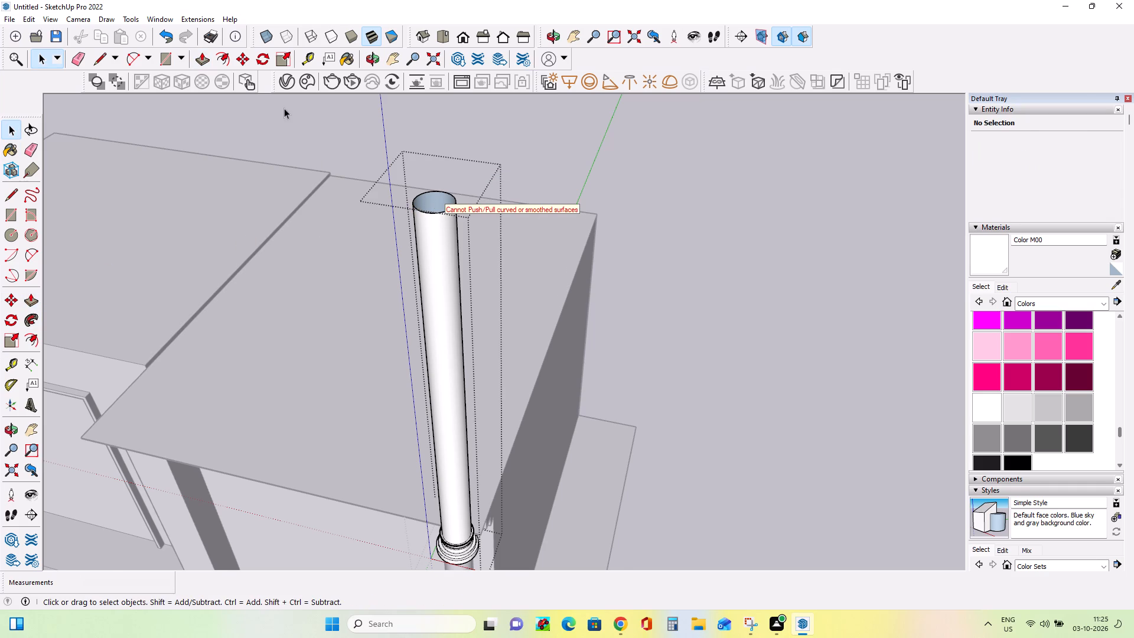
Leave the group and explode the upper corner column's group.
{"action": "left_click", "coordinate": [284, 108]}
{"action": "left_click", "coordinate": [440, 204]}
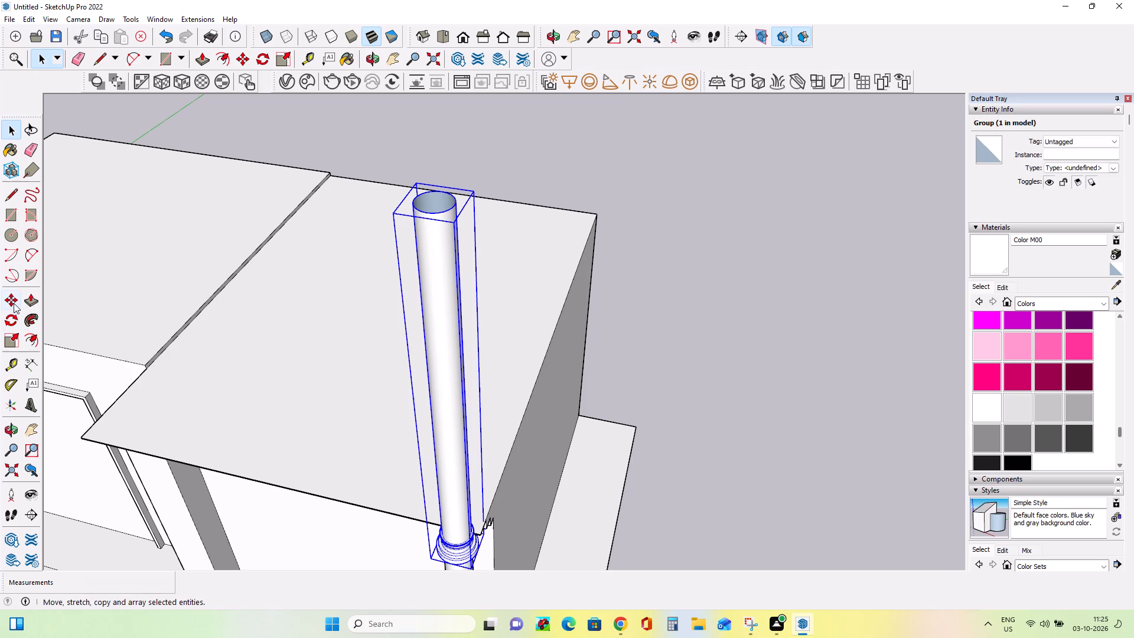
{"action": "right_click", "coordinate": [438, 368]}
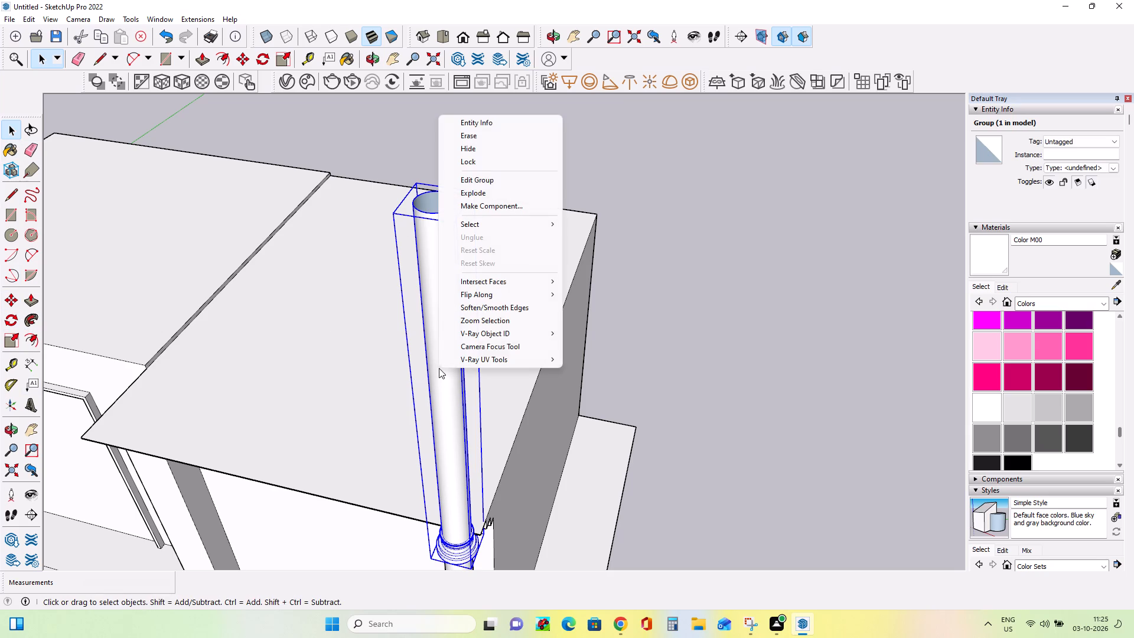
{"action": "left_click", "coordinate": [506, 193]}
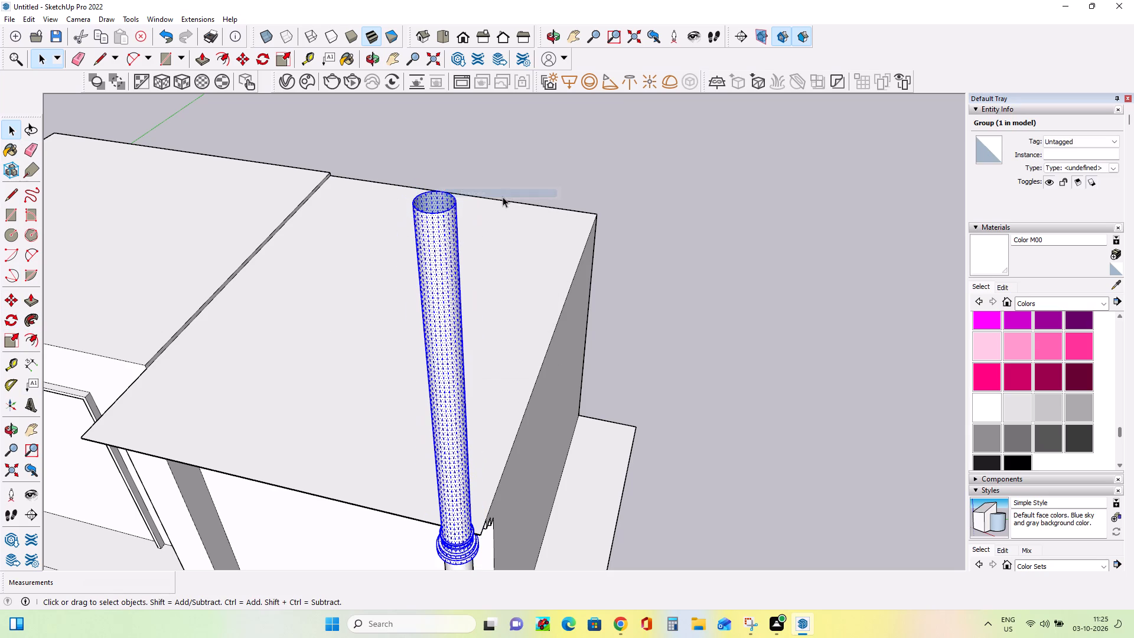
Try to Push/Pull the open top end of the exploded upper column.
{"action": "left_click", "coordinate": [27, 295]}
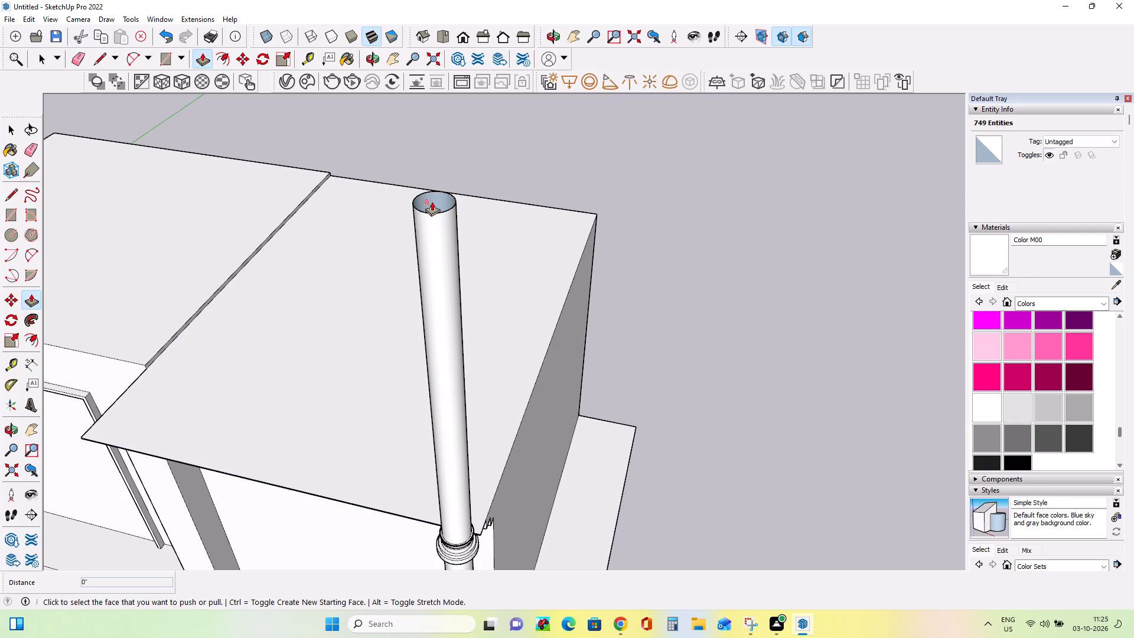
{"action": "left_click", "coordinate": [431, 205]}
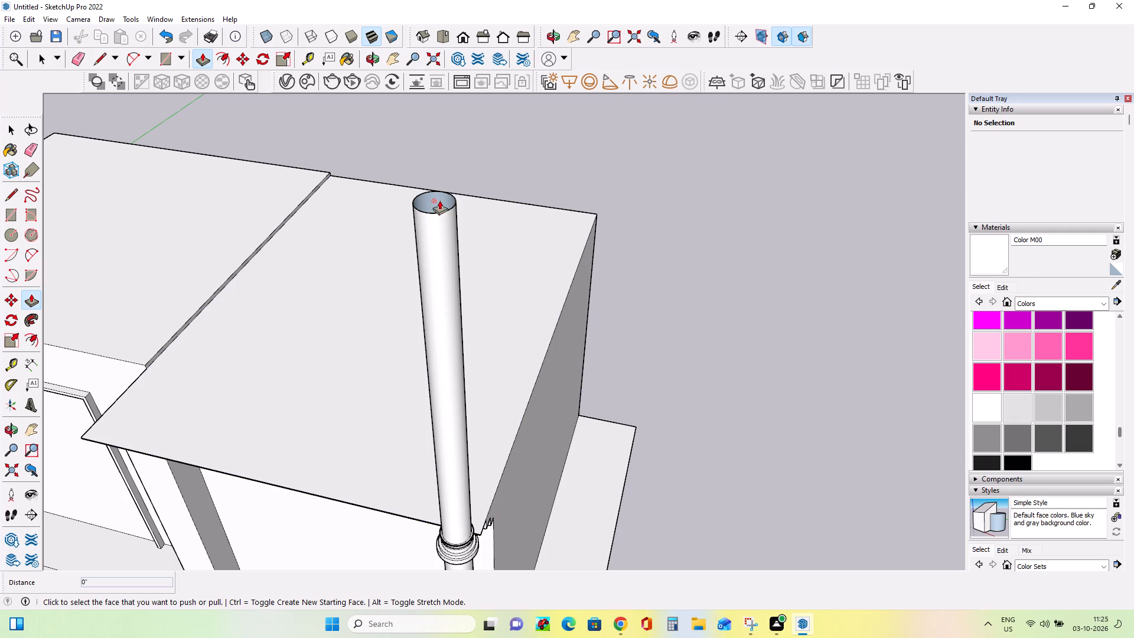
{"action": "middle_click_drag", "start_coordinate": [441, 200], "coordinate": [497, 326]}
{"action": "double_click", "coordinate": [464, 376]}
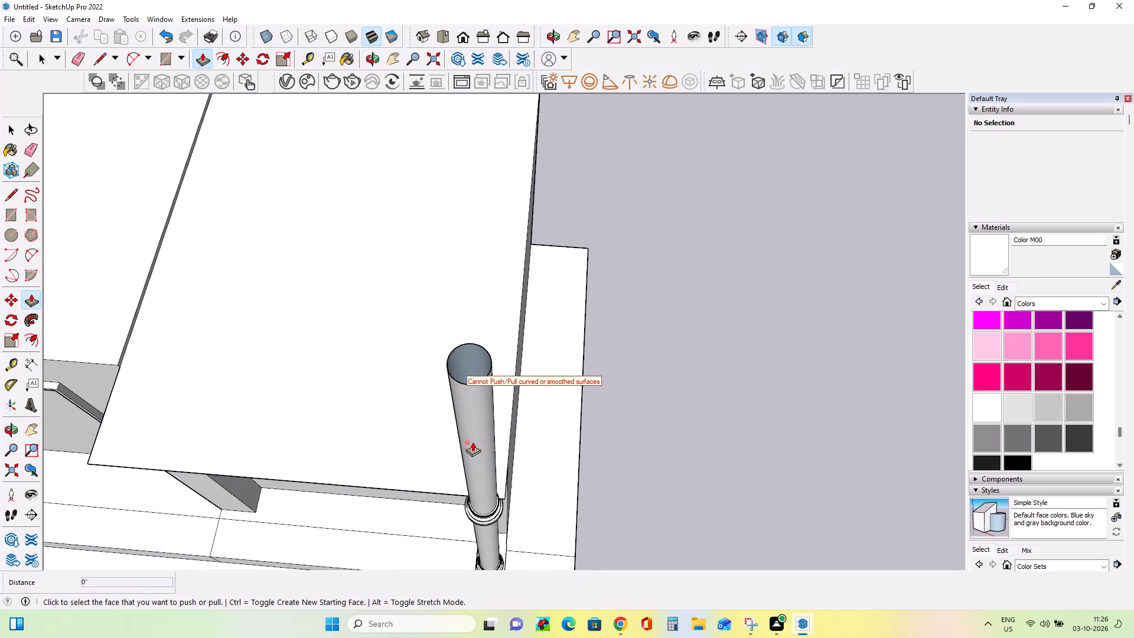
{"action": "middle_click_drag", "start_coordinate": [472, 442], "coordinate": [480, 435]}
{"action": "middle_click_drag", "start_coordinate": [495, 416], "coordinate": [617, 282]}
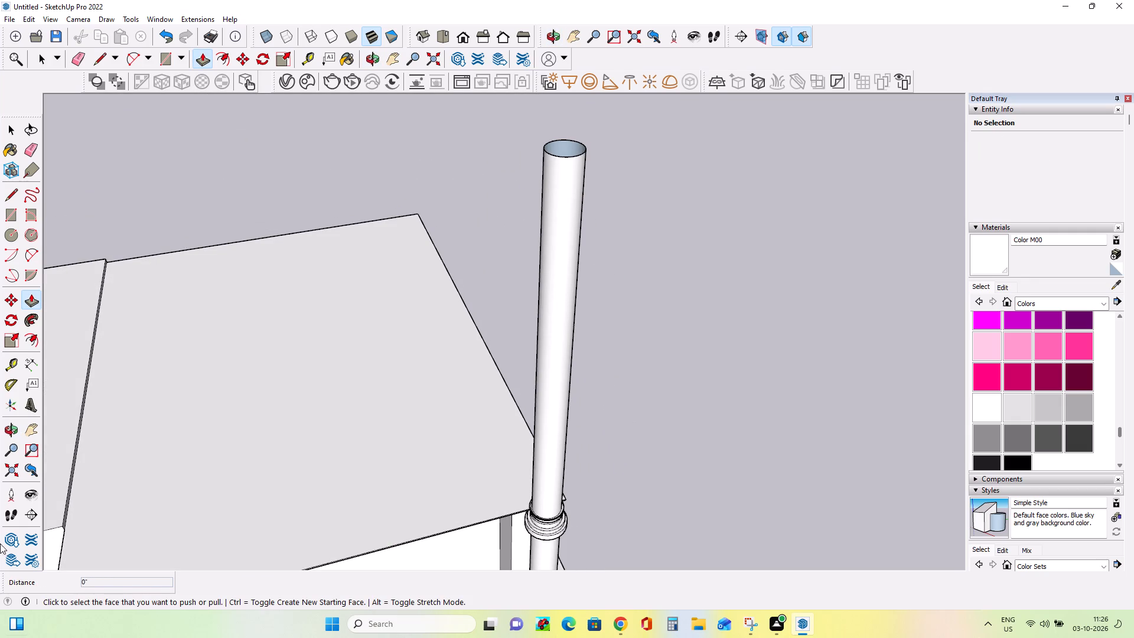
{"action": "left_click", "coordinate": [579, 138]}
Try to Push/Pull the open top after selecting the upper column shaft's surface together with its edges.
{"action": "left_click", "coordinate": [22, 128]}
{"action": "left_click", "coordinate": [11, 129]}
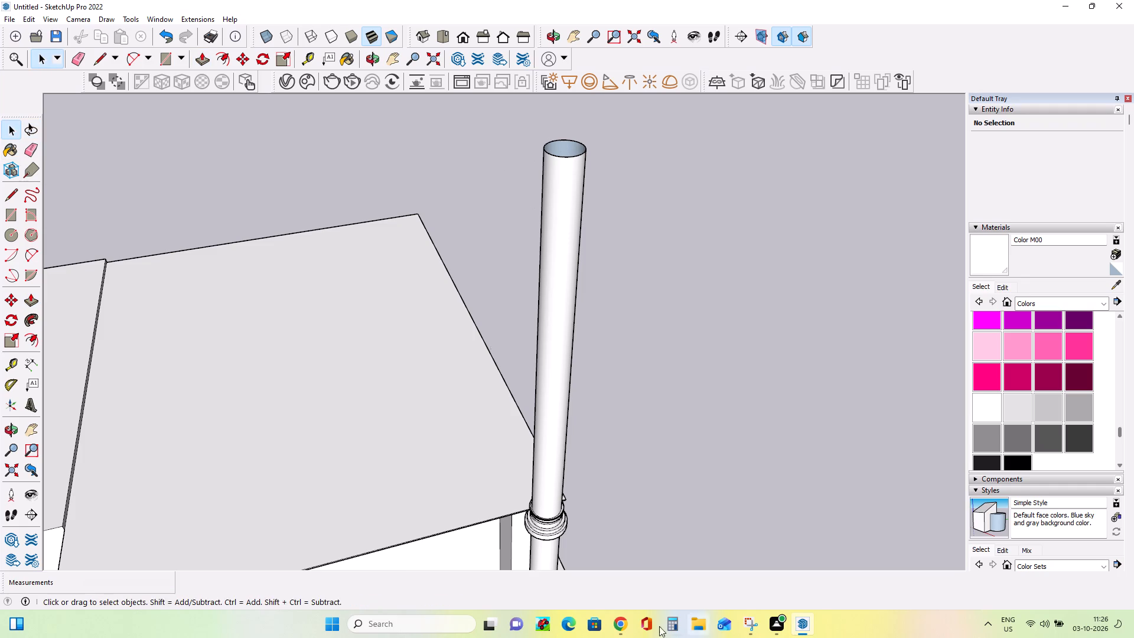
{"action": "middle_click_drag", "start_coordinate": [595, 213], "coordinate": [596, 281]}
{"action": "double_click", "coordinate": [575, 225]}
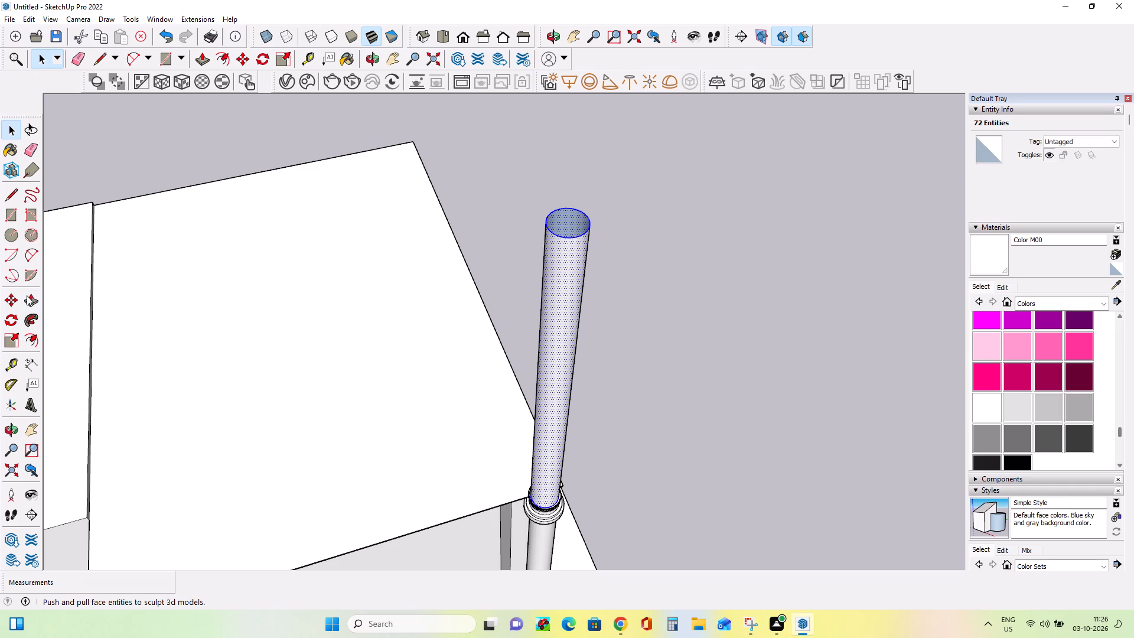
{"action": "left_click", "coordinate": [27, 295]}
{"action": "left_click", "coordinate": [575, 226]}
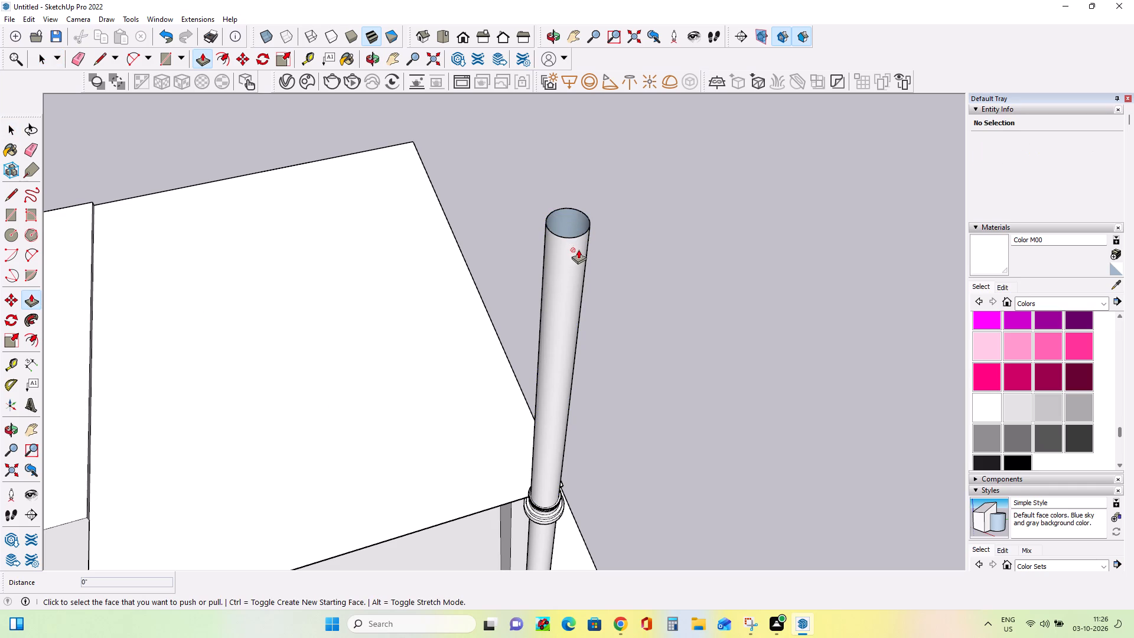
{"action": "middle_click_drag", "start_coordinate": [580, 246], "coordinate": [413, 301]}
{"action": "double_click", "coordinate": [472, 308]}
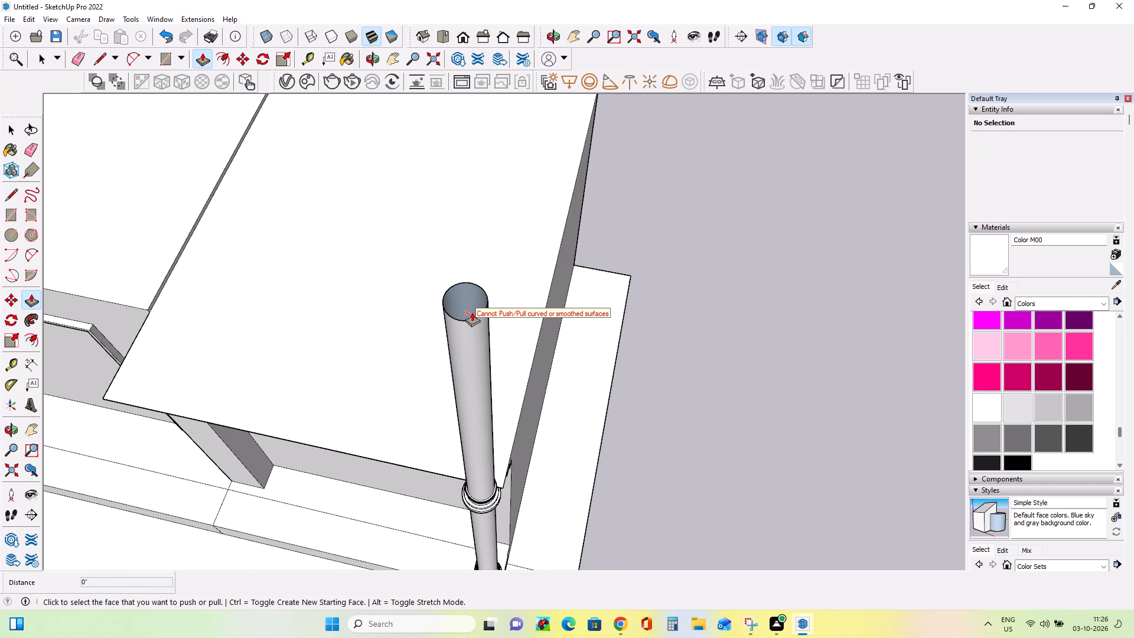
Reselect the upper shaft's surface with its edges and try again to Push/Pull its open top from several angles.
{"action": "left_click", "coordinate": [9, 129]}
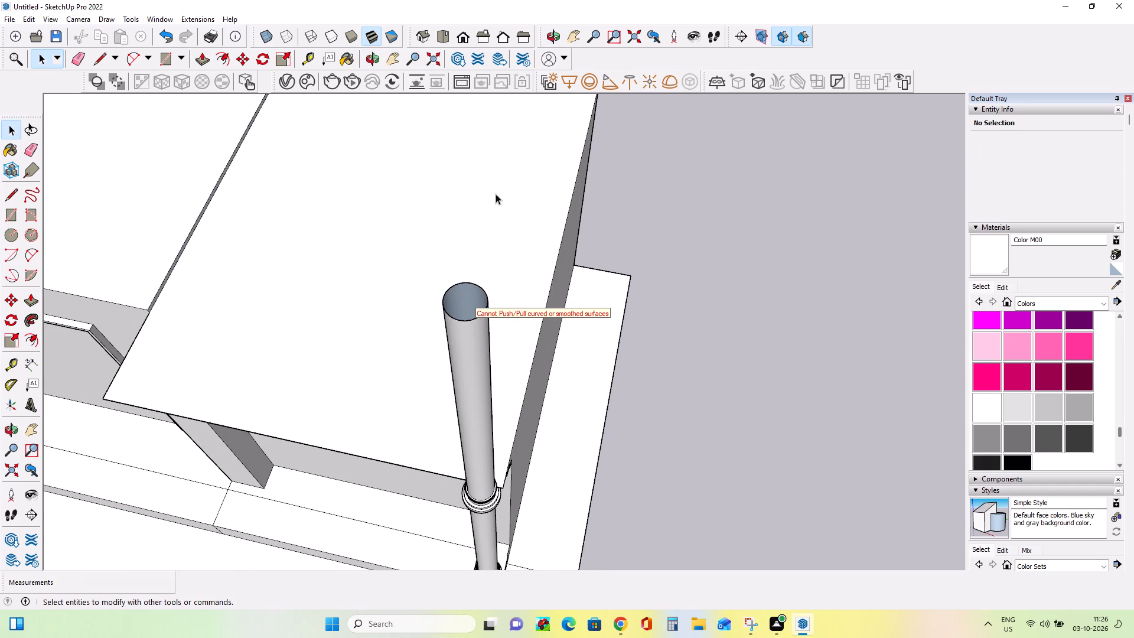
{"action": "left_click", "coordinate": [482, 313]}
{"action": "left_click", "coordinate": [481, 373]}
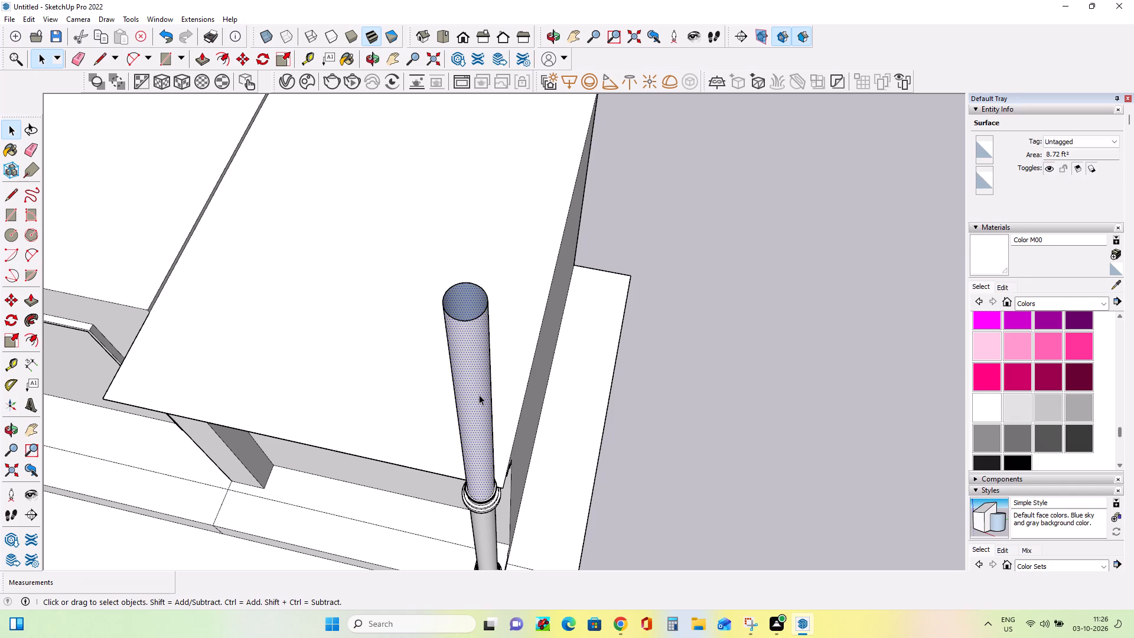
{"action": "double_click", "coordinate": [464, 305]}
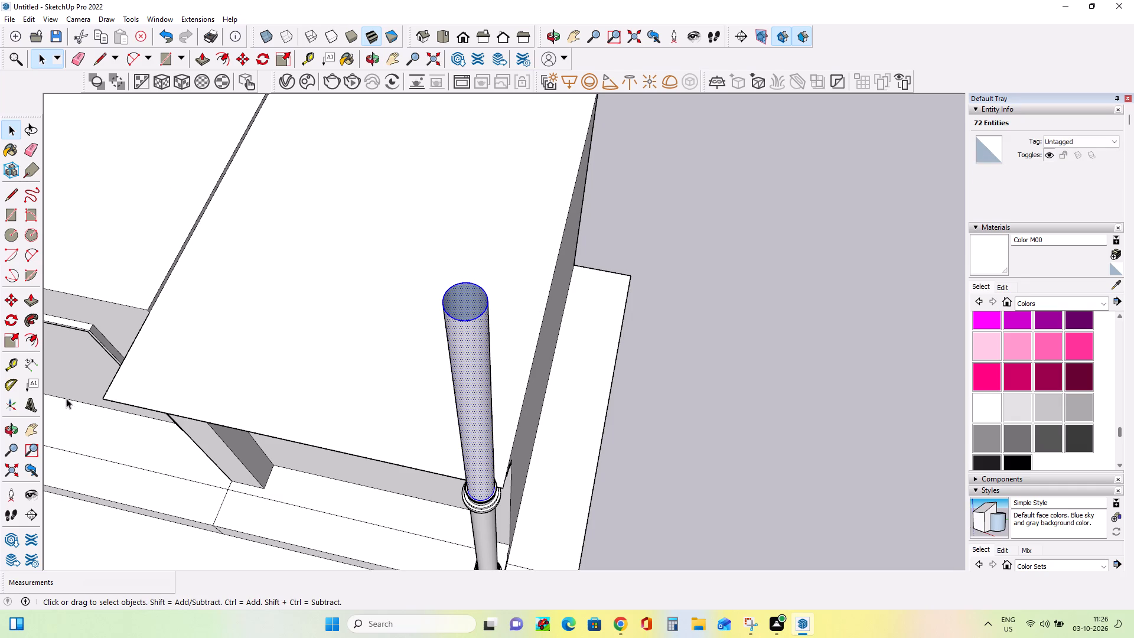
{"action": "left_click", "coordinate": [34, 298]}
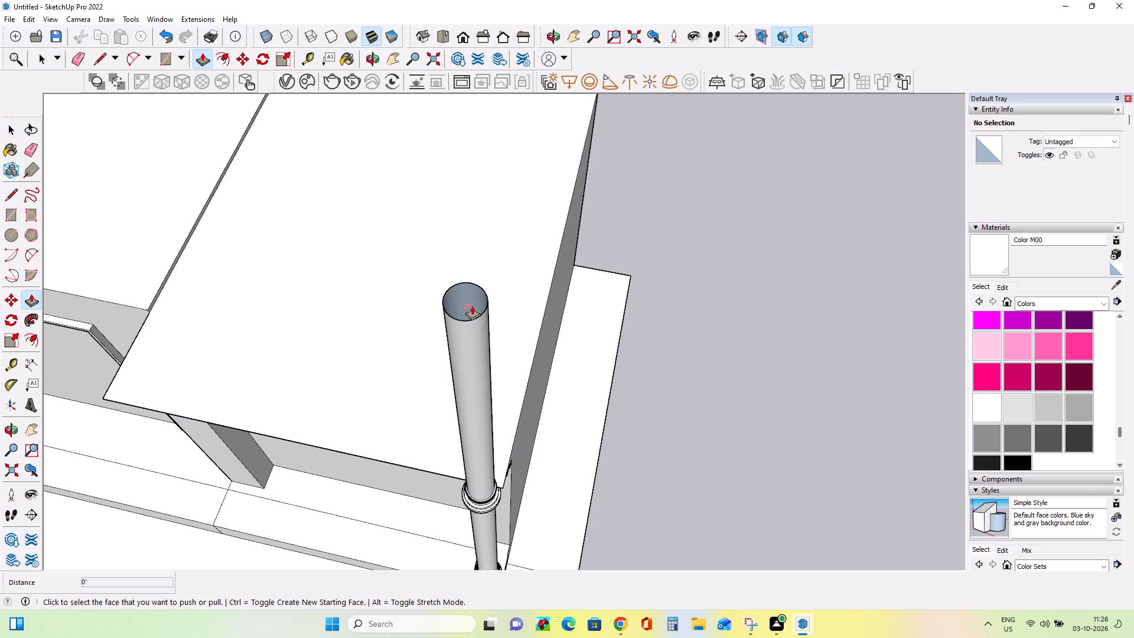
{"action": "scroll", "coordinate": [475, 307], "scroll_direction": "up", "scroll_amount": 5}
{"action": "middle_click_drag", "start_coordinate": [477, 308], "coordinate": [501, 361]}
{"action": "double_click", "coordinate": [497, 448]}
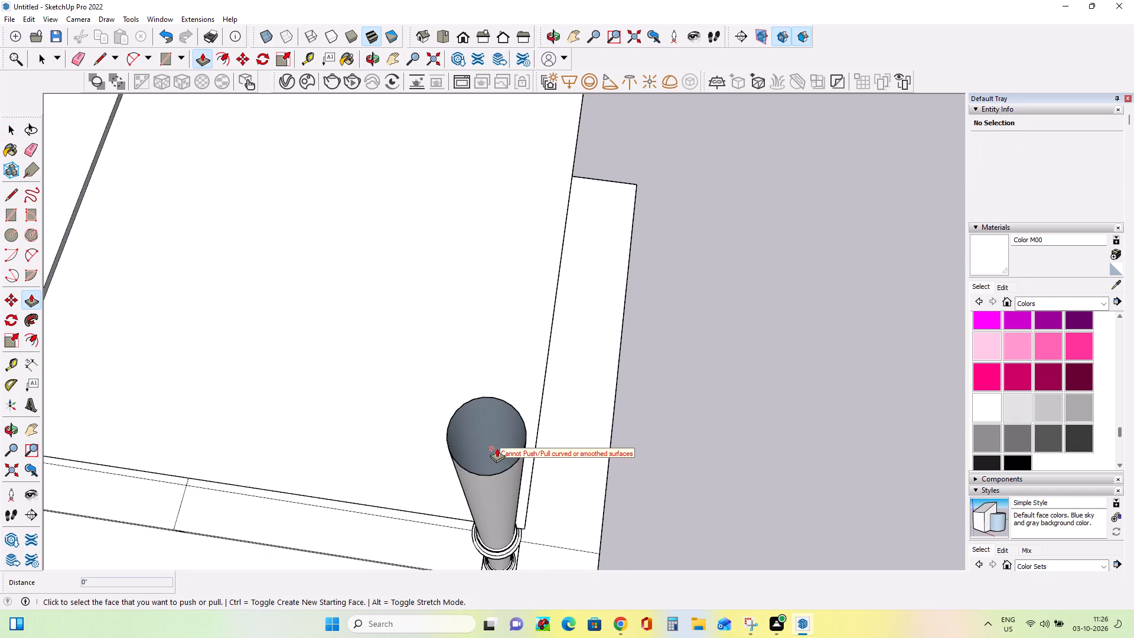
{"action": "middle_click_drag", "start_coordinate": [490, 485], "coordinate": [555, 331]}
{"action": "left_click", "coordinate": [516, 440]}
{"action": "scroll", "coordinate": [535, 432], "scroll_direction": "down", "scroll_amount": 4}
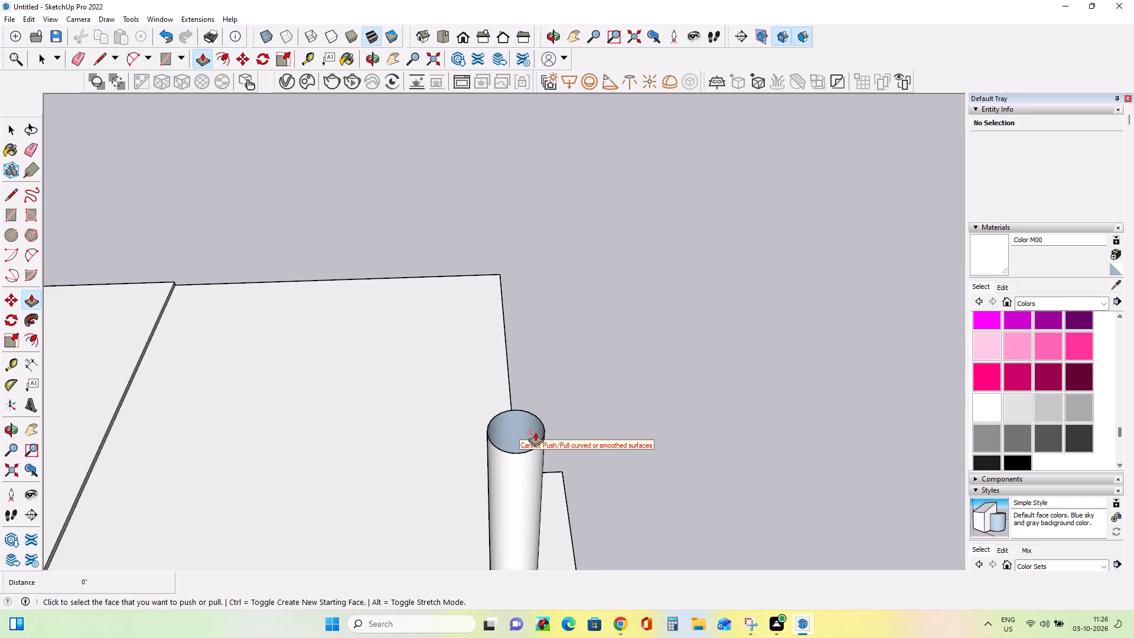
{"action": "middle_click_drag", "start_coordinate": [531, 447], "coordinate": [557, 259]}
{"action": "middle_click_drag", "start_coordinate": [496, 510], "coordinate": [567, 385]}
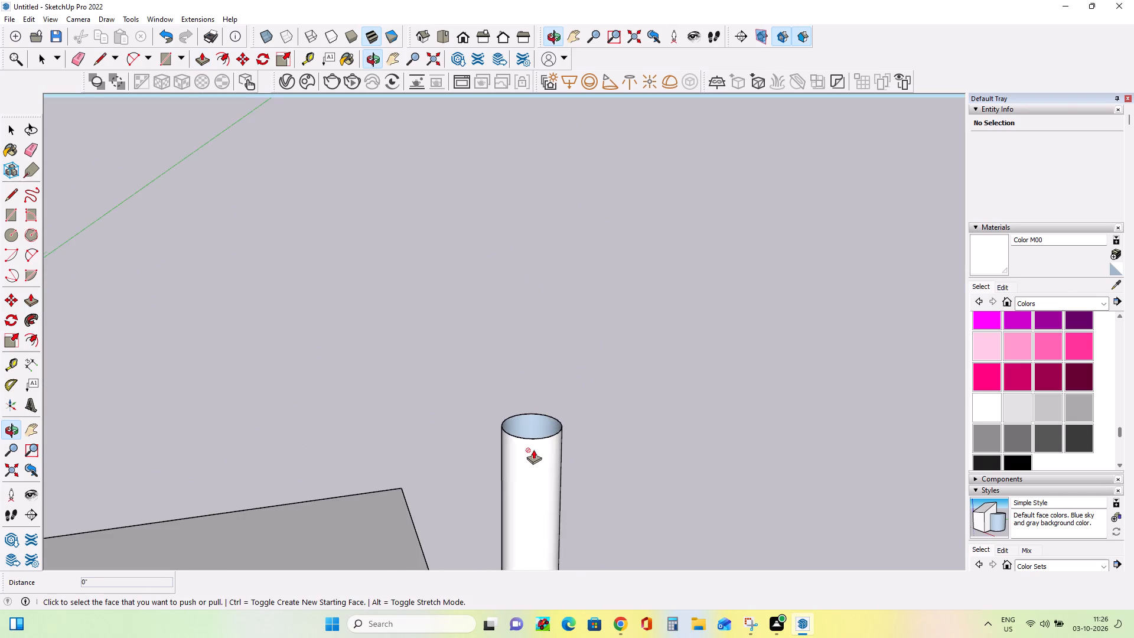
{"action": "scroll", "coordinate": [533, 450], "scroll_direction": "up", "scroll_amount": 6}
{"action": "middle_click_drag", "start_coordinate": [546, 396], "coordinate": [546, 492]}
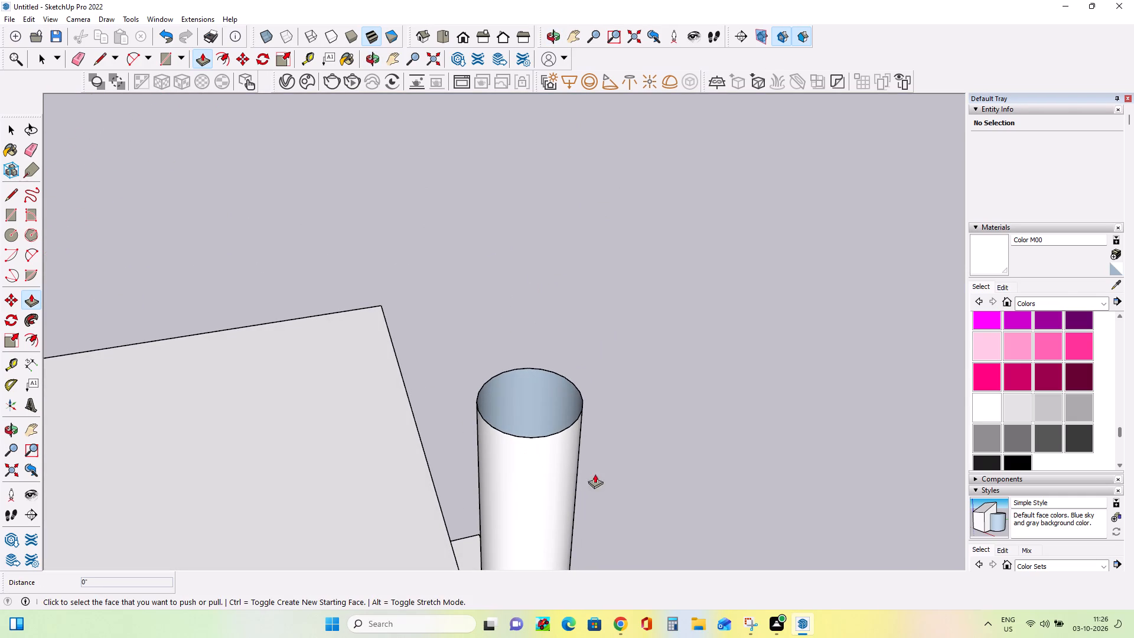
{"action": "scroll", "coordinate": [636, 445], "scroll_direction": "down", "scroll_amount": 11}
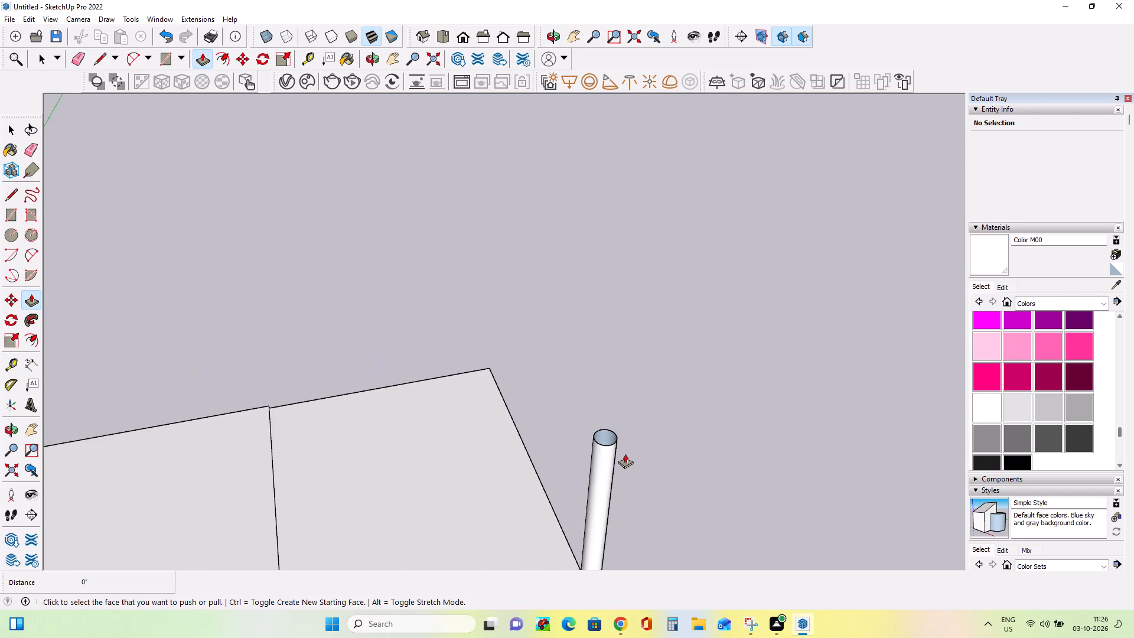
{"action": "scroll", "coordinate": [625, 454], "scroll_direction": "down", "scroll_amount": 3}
Erase adjoining rim segments along the front of the upper shaft's open top, removing their vertical wall strips.
{"action": "left_click", "coordinate": [31, 431]}
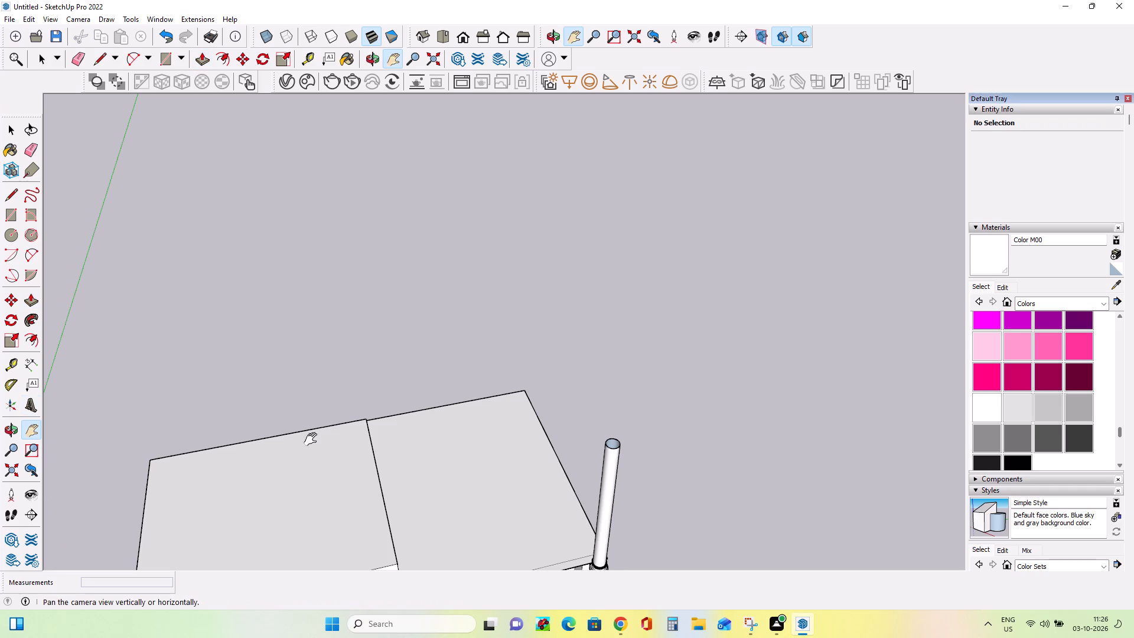
{"action": "left_click_drag", "start_coordinate": [355, 447], "coordinate": [289, 235]}
{"action": "scroll", "coordinate": [547, 257], "scroll_direction": "up", "scroll_amount": 8}
{"action": "middle_click_drag", "start_coordinate": [589, 369], "coordinate": [563, 393]}
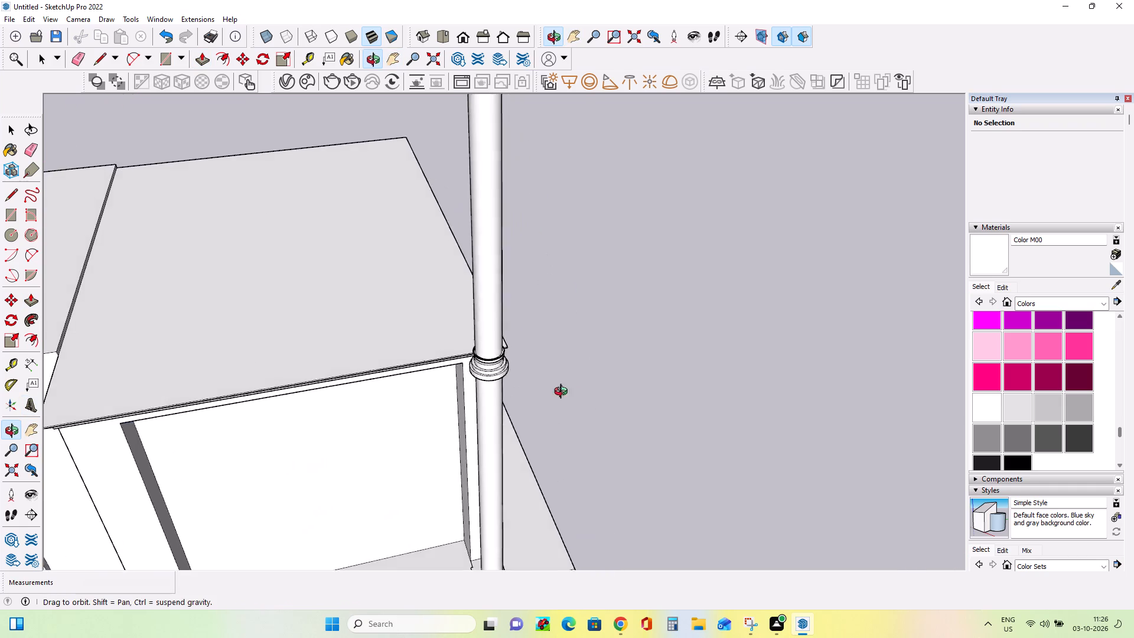
{"action": "middle_click_drag", "start_coordinate": [563, 393], "coordinate": [511, 467]}
{"action": "middle_click_drag", "start_coordinate": [549, 442], "coordinate": [555, 431]}
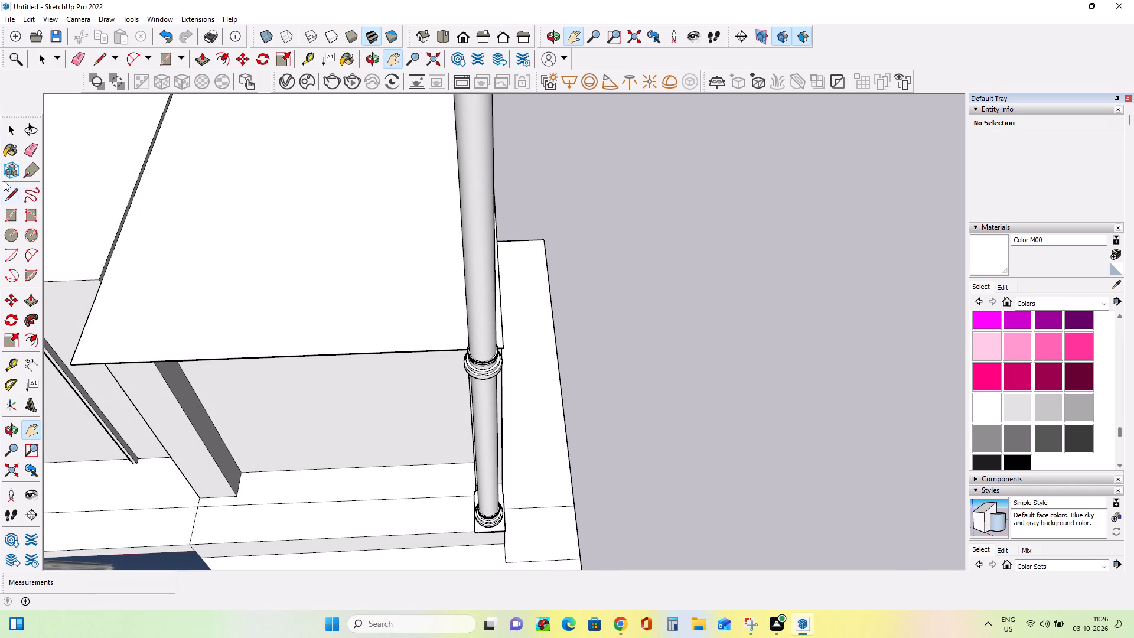
{"action": "left_click", "coordinate": [32, 146]}
{"action": "scroll", "coordinate": [501, 202], "scroll_direction": "down", "scroll_amount": 8}
{"action": "scroll", "coordinate": [494, 161], "scroll_direction": "up", "scroll_amount": 5}
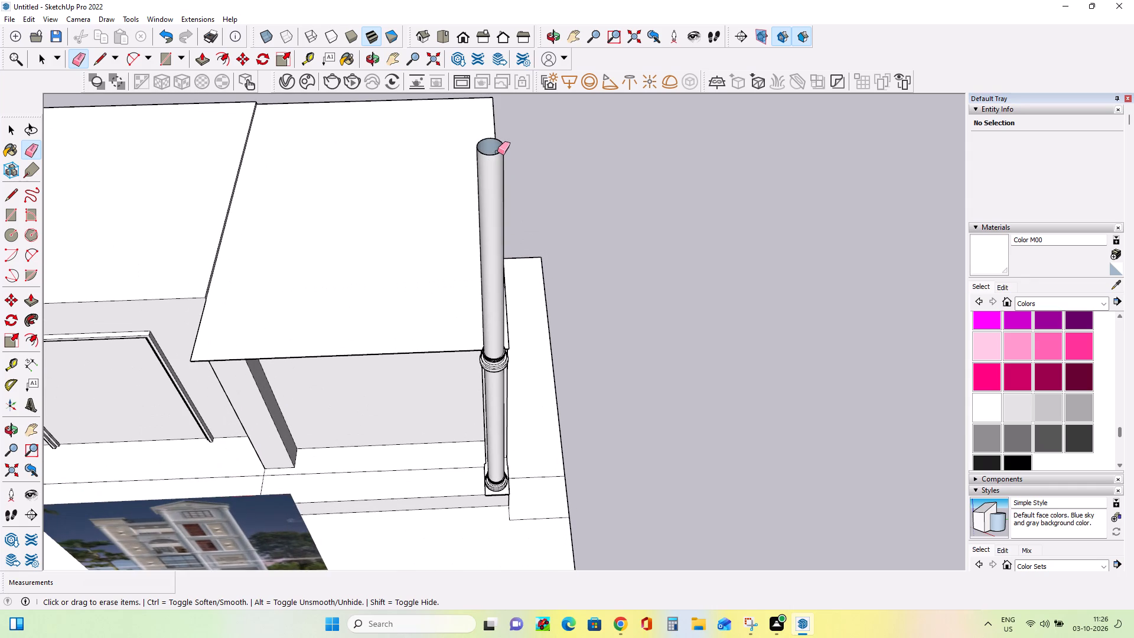
{"action": "left_click", "coordinate": [498, 152]}
{"action": "scroll", "coordinate": [479, 159], "scroll_direction": "up", "scroll_amount": 6}
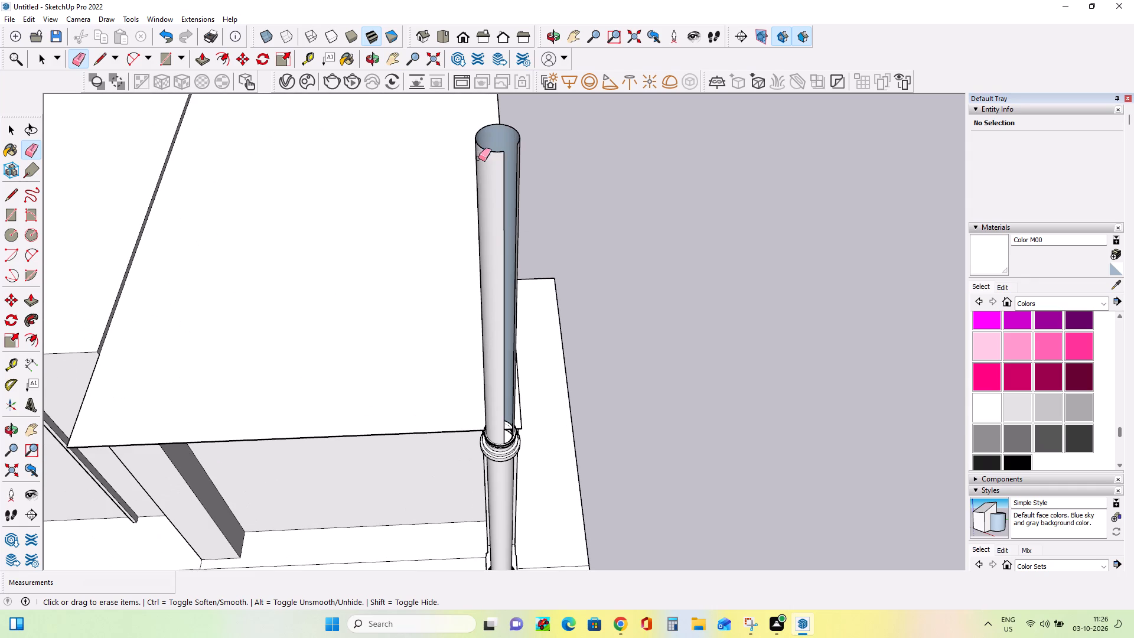
{"action": "left_click", "coordinate": [491, 148]}
{"action": "left_click", "coordinate": [490, 152]}
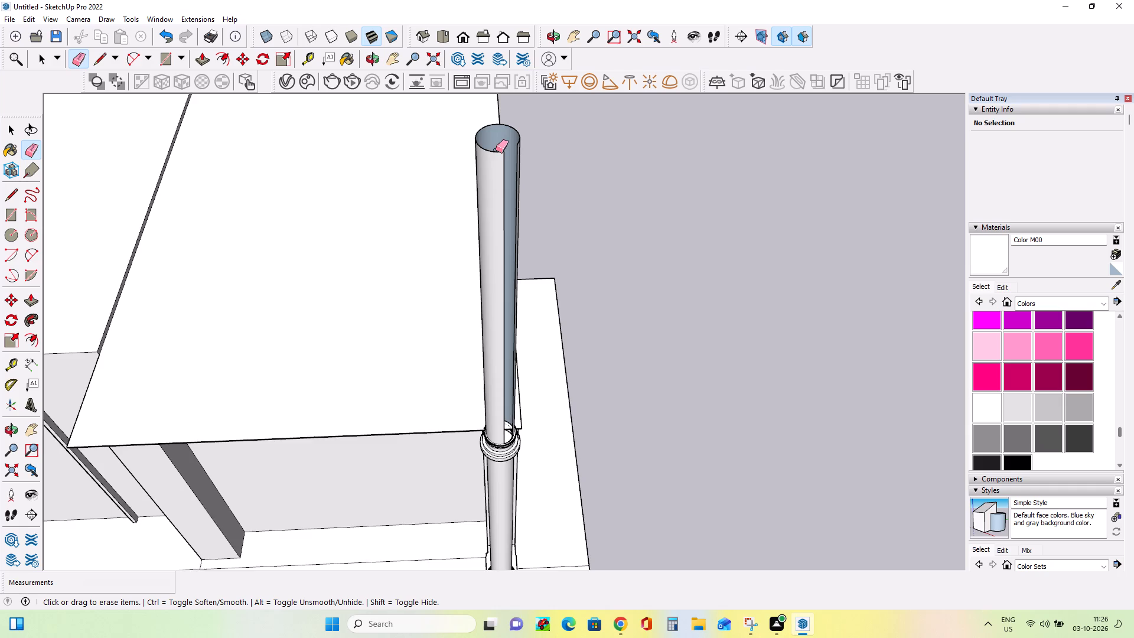
{"action": "left_click", "coordinate": [496, 150]}
{"action": "scroll", "coordinate": [500, 160], "scroll_direction": "up", "scroll_amount": 8}
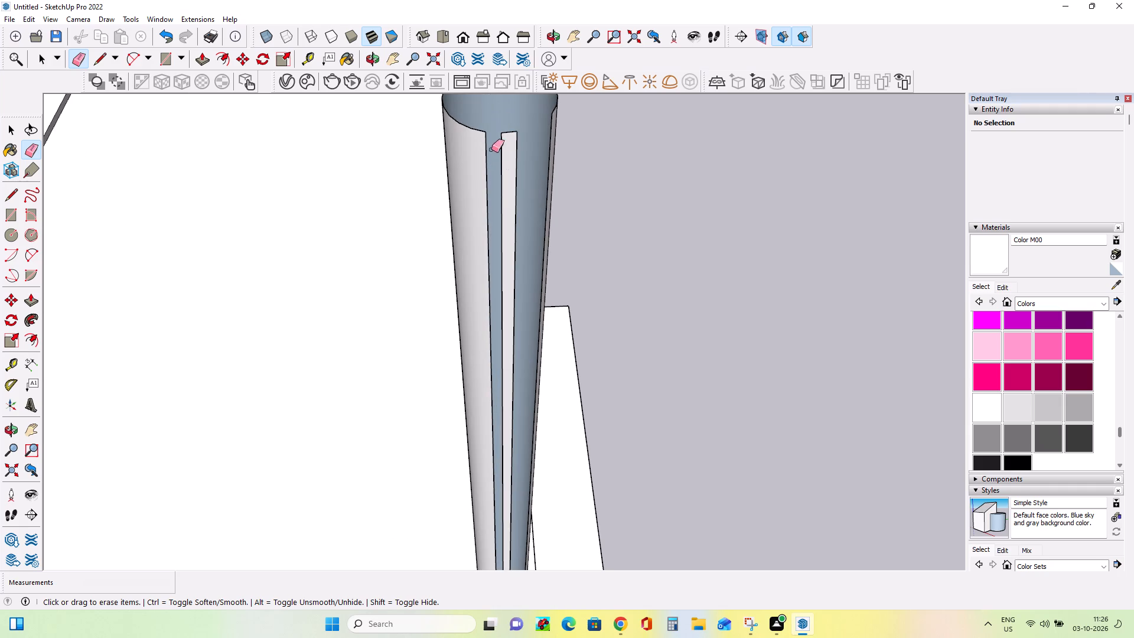
{"action": "left_click", "coordinate": [509, 132]}
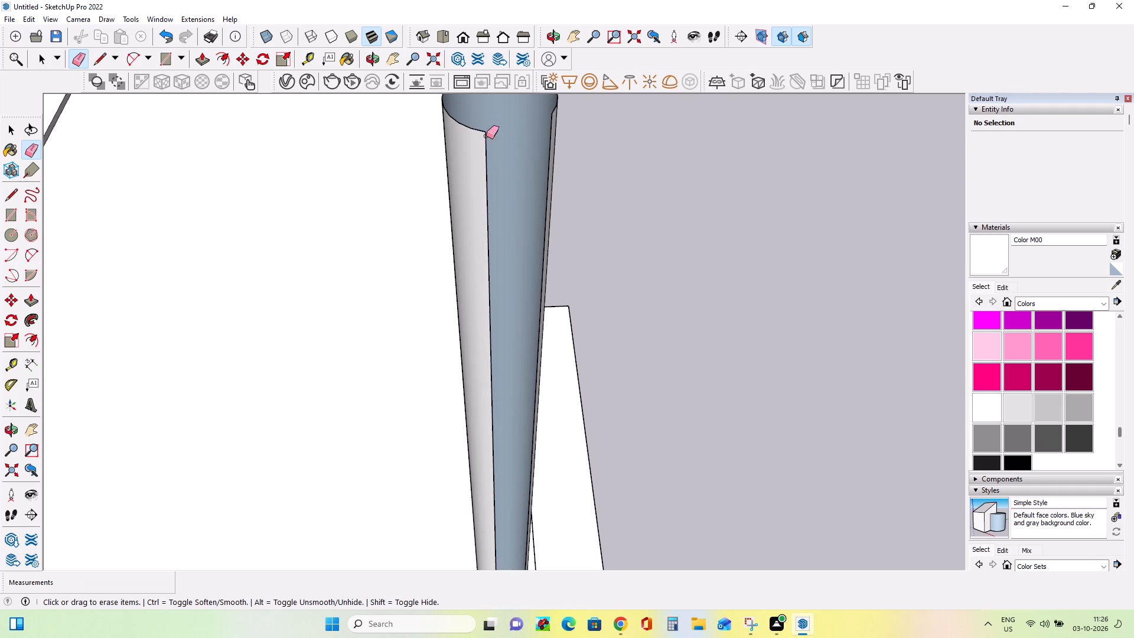
{"action": "left_click", "coordinate": [484, 134]}
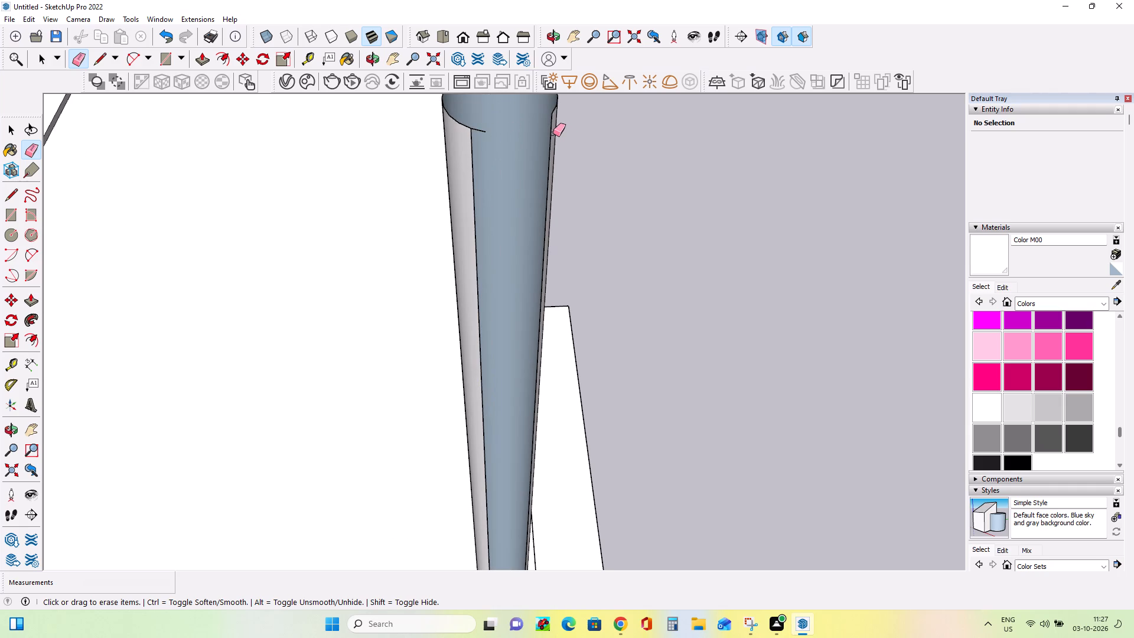
Erase the shaft's front wall strip near the building's outer corner and its leftover edges just above the capital.
{"action": "left_click", "coordinate": [556, 135]}
{"action": "left_click", "coordinate": [558, 135]}
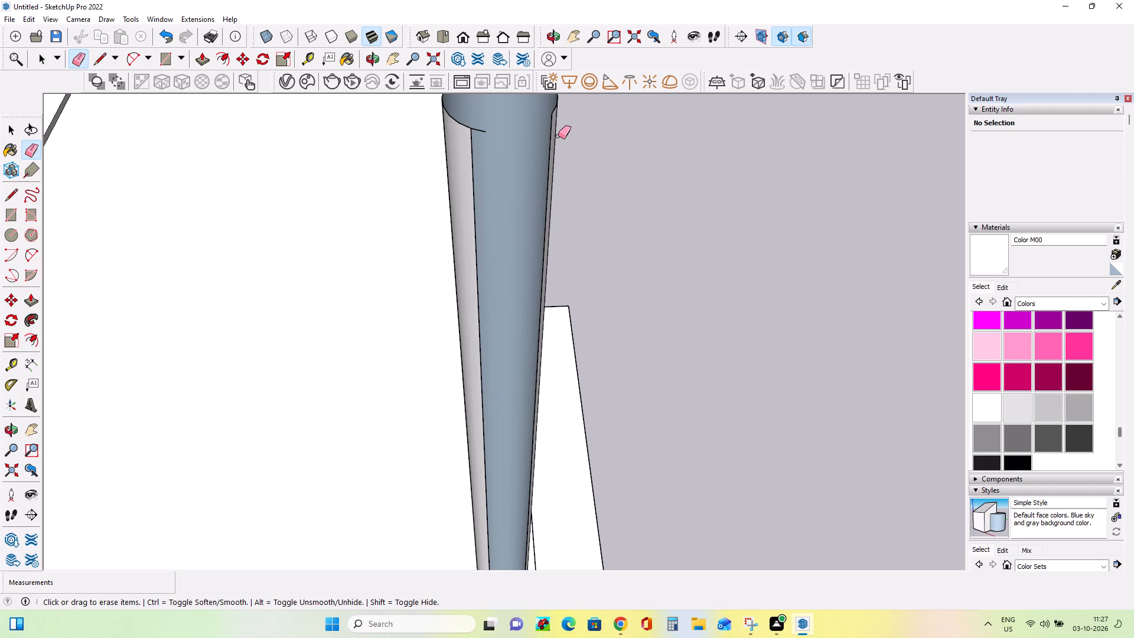
{"action": "left_click", "coordinate": [555, 138]}
{"action": "middle_click_drag", "start_coordinate": [610, 211], "coordinate": [435, 239]}
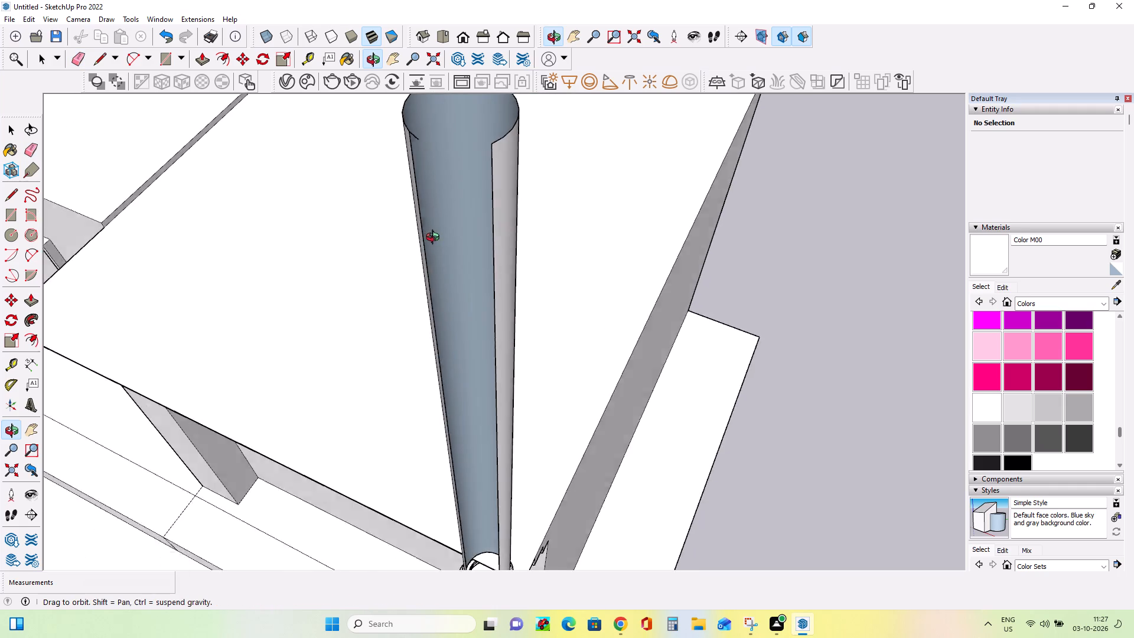
{"action": "middle_click_drag", "start_coordinate": [435, 239], "coordinate": [436, 240]}
{"action": "left_click", "coordinate": [487, 254]}
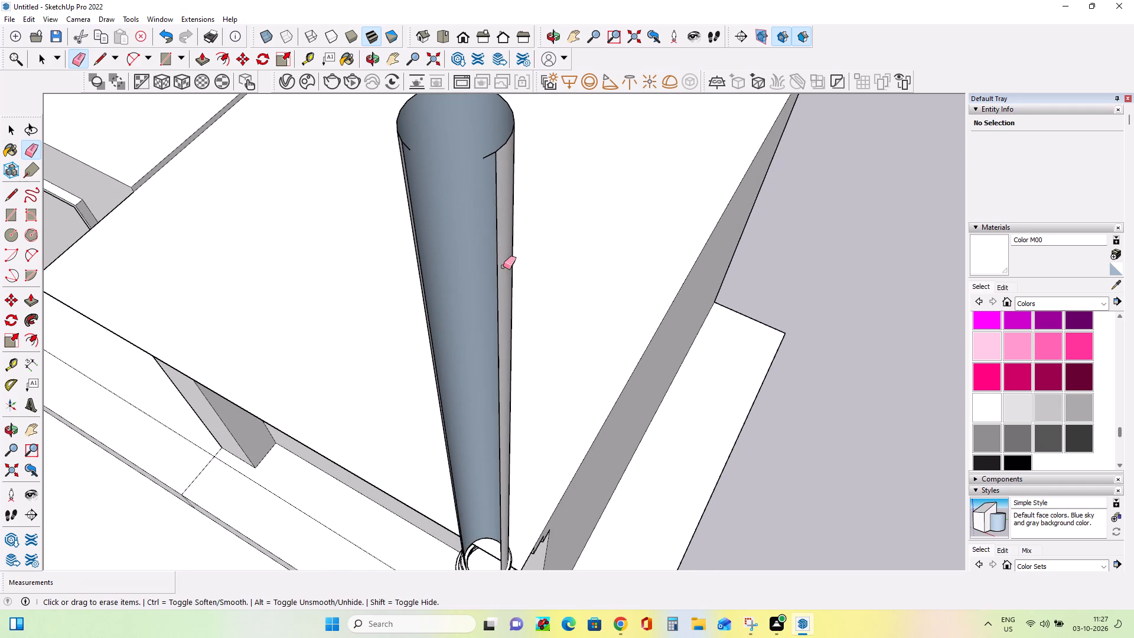
{"action": "scroll", "coordinate": [505, 268], "scroll_direction": "down", "scroll_amount": 9}
{"action": "middle_click_drag", "start_coordinate": [494, 428], "coordinate": [582, 252]}
{"action": "scroll", "coordinate": [556, 346], "scroll_direction": "up", "scroll_amount": 1}
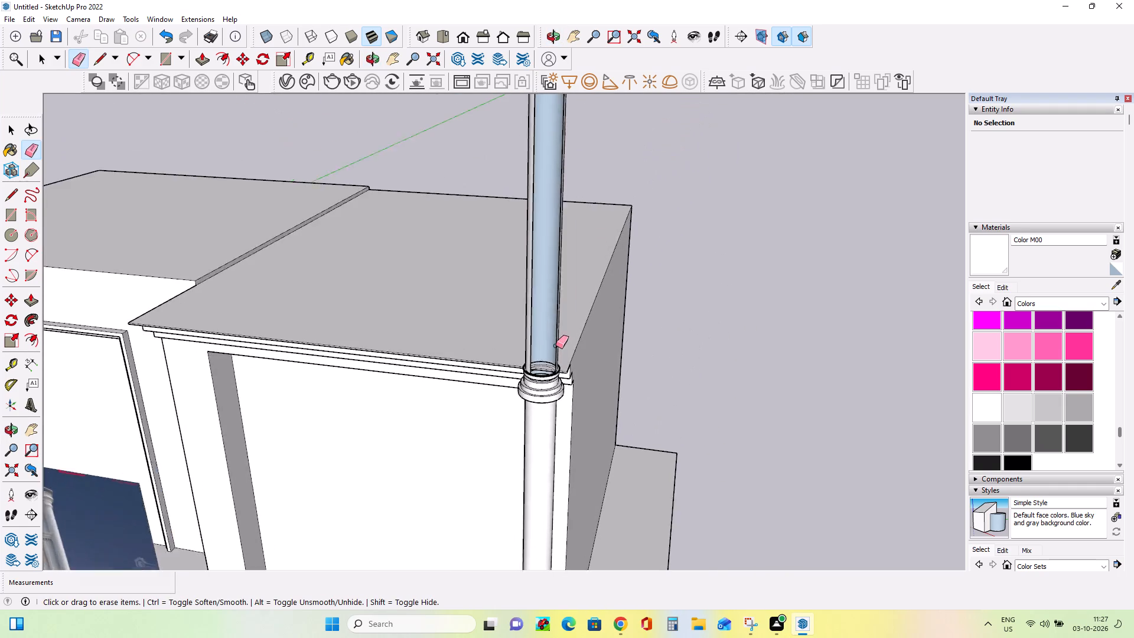
{"action": "scroll", "coordinate": [556, 346], "scroll_direction": "up", "scroll_amount": 13}
{"action": "scroll", "coordinate": [560, 408], "scroll_direction": "up", "scroll_amount": 3}
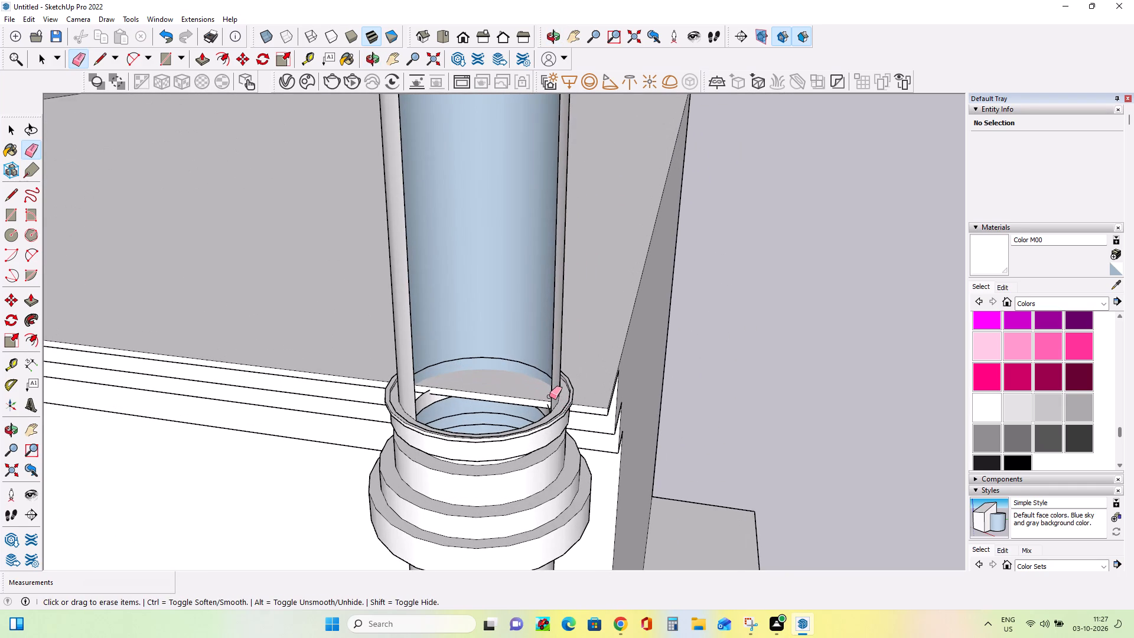
{"action": "left_click", "coordinate": [550, 396]}
{"action": "left_click", "coordinate": [551, 396]}
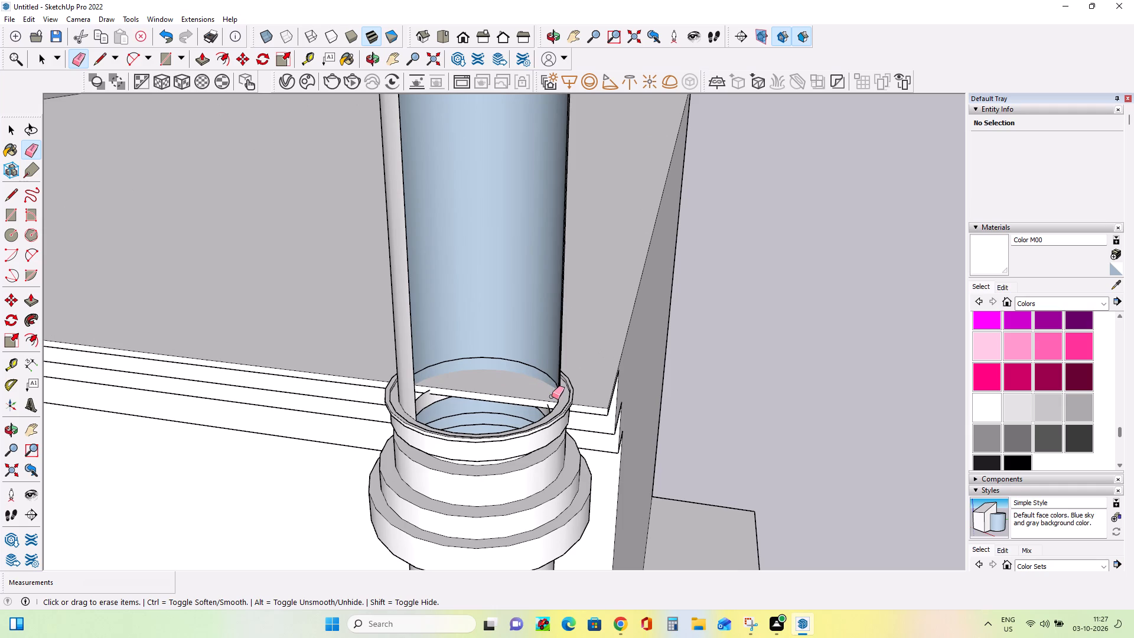
{"action": "double_click", "coordinate": [558, 382]}
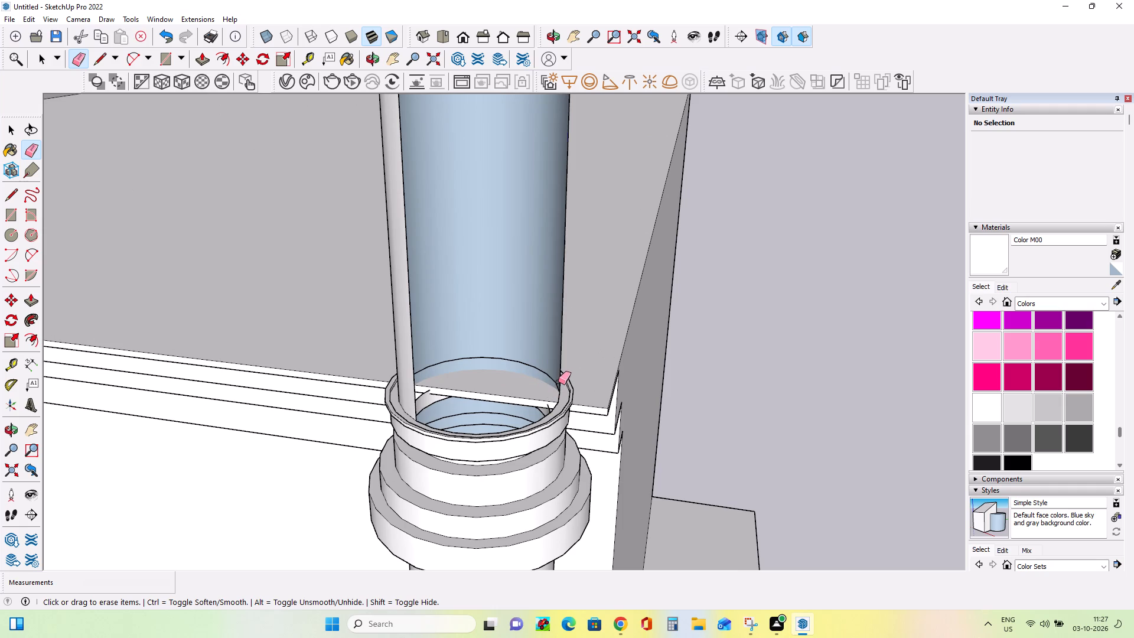
{"action": "left_click", "coordinate": [562, 379]}
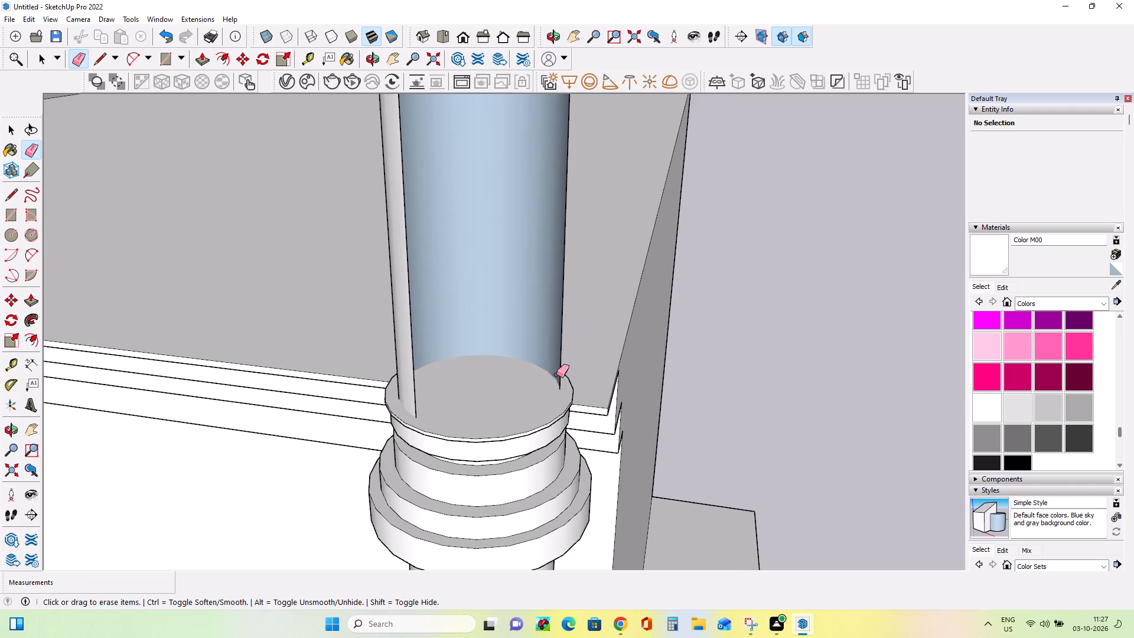
Erase the shaft's adjoining vertical wall strips one after another from the building's outer corner around to the back.
{"action": "left_click", "coordinate": [559, 373]}
{"action": "left_click", "coordinate": [561, 368]}
{"action": "left_click", "coordinate": [553, 363]}
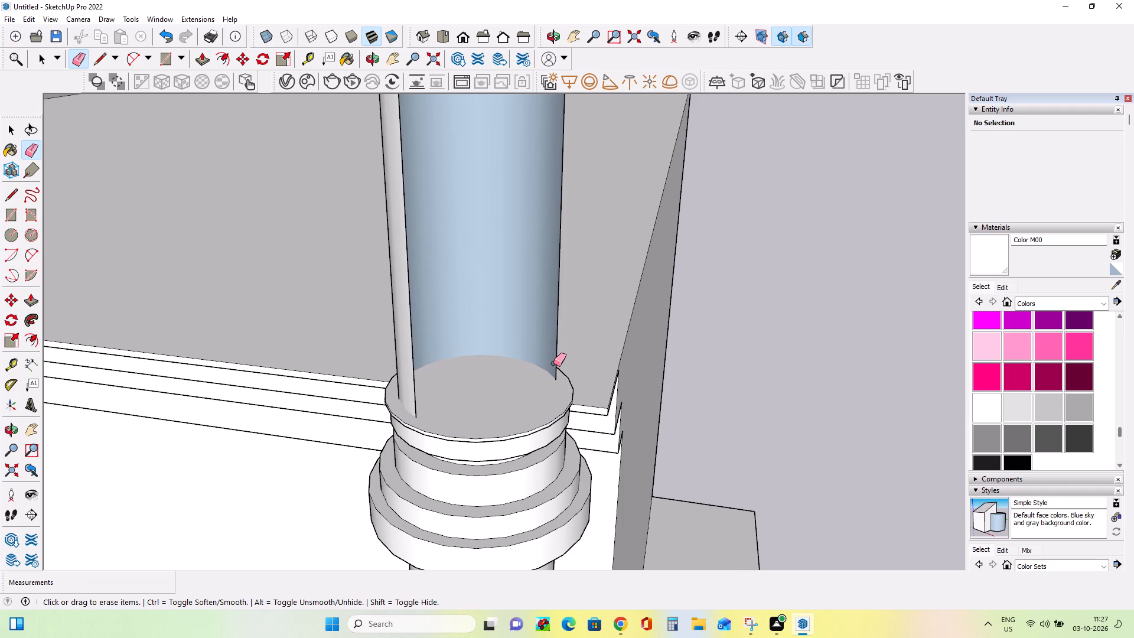
{"action": "left_click", "coordinate": [555, 360]}
{"action": "left_click", "coordinate": [550, 354]}
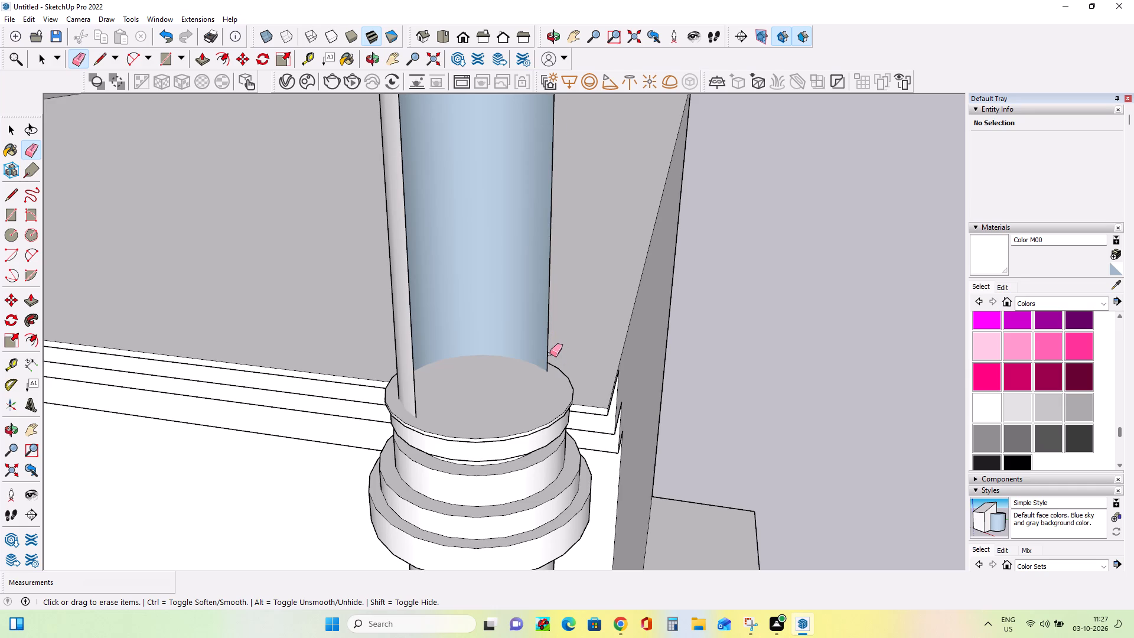
{"action": "left_click", "coordinate": [550, 351]}
{"action": "left_click", "coordinate": [548, 349]}
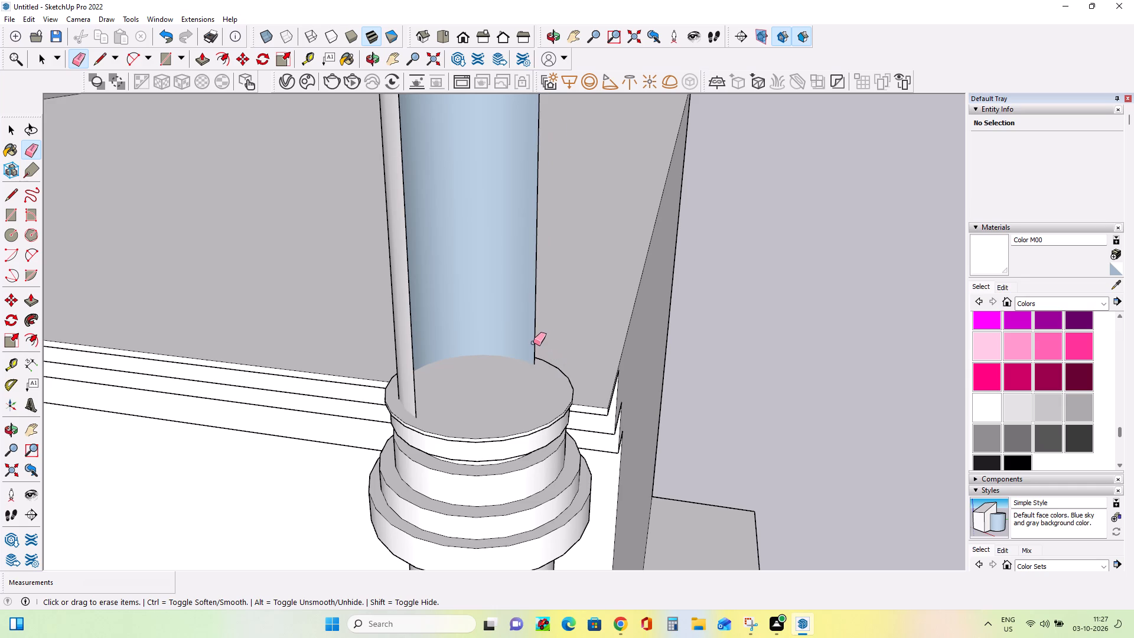
{"action": "left_click", "coordinate": [533, 343]}
{"action": "left_click", "coordinate": [520, 334]}
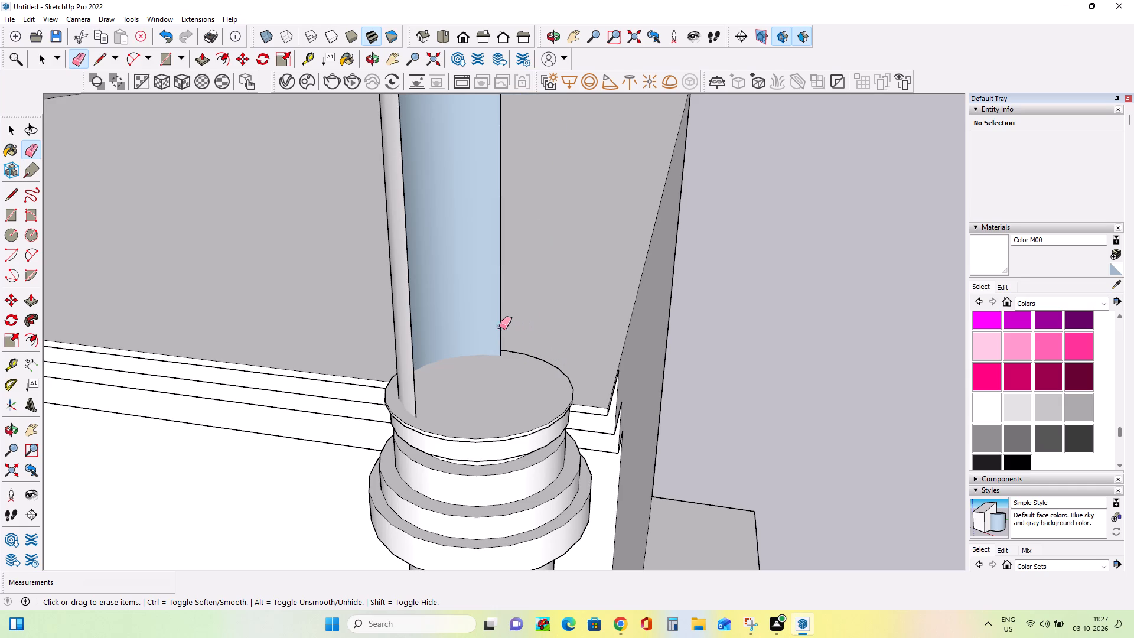
{"action": "left_click", "coordinate": [503, 326]}
{"action": "left_click", "coordinate": [497, 321]}
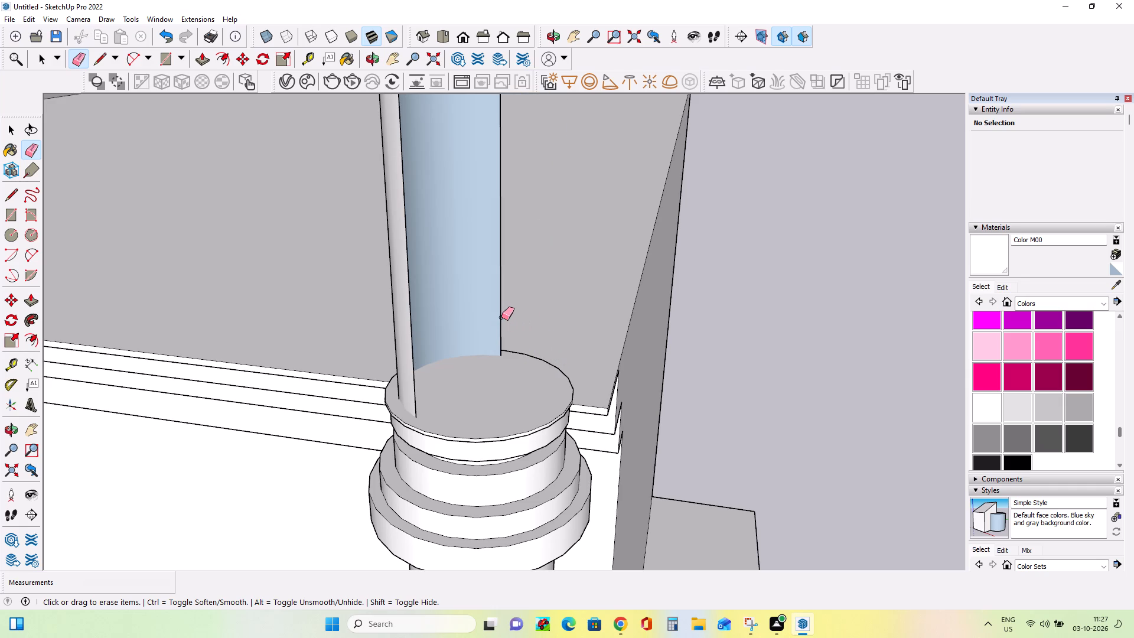
{"action": "left_click", "coordinate": [501, 317]}
{"action": "left_click", "coordinate": [483, 320]}
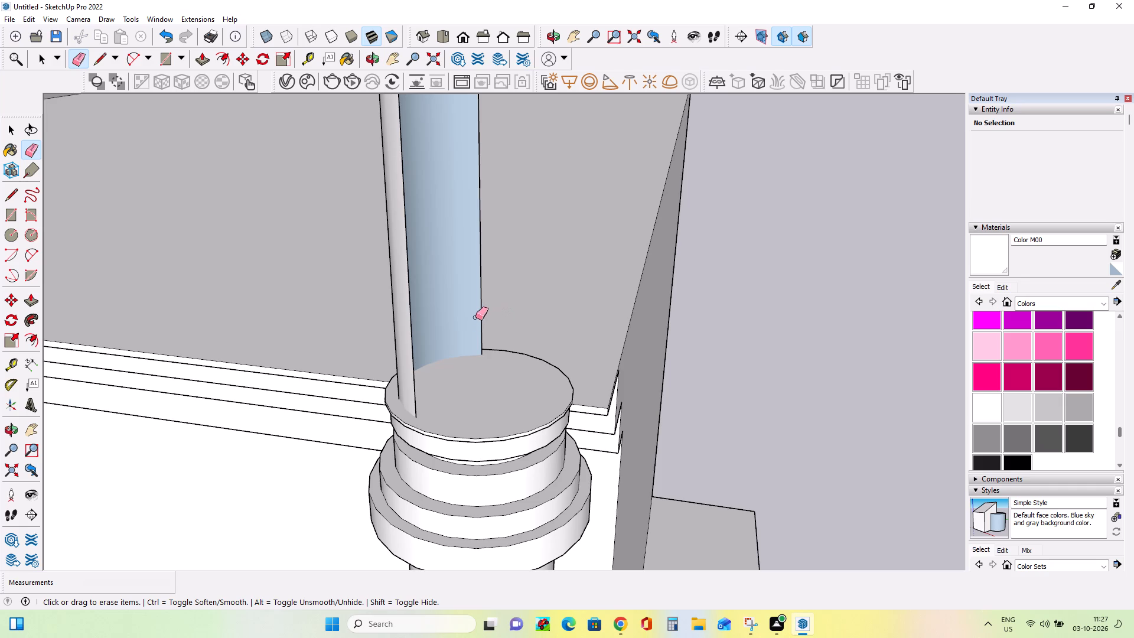
{"action": "left_click", "coordinate": [482, 315]}
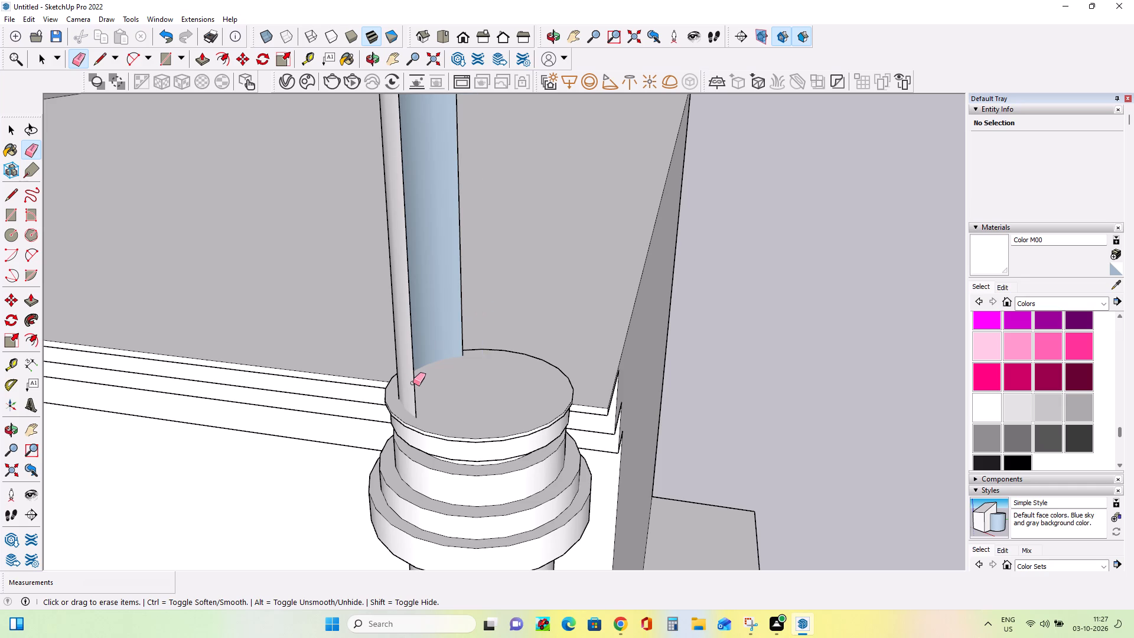
Erase the shaft's remaining vertical wall strips from the façade side to the back, clearing everything above the capital's top.
{"action": "left_click", "coordinate": [413, 383]}
{"action": "left_click", "coordinate": [401, 372]}
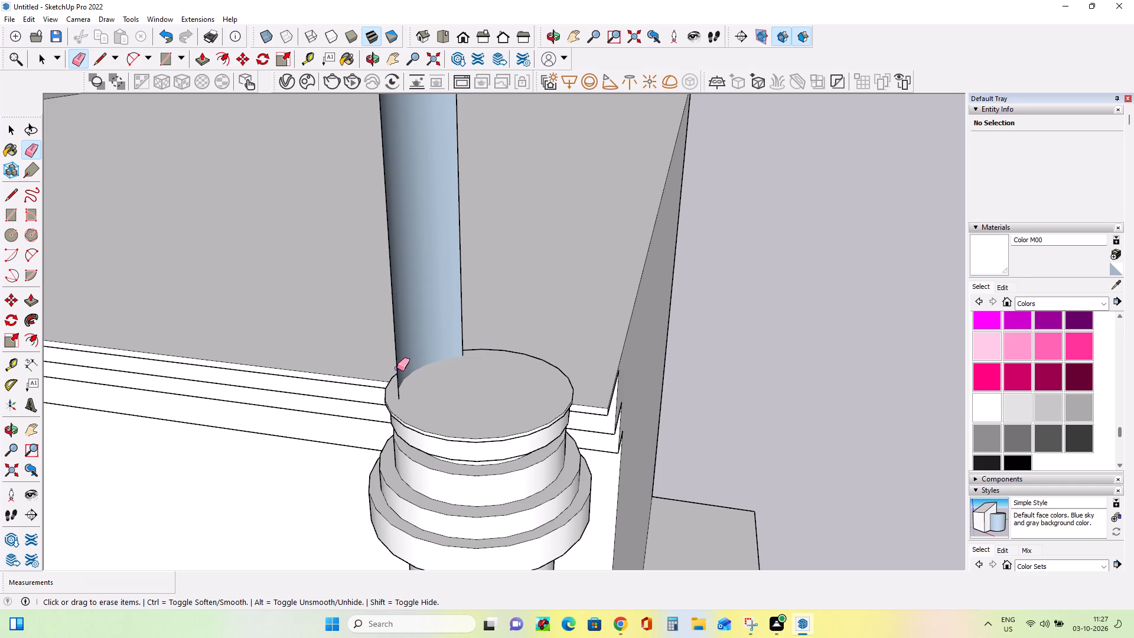
{"action": "left_click", "coordinate": [397, 368]}
{"action": "left_click", "coordinate": [397, 363]}
{"action": "left_click", "coordinate": [402, 354]}
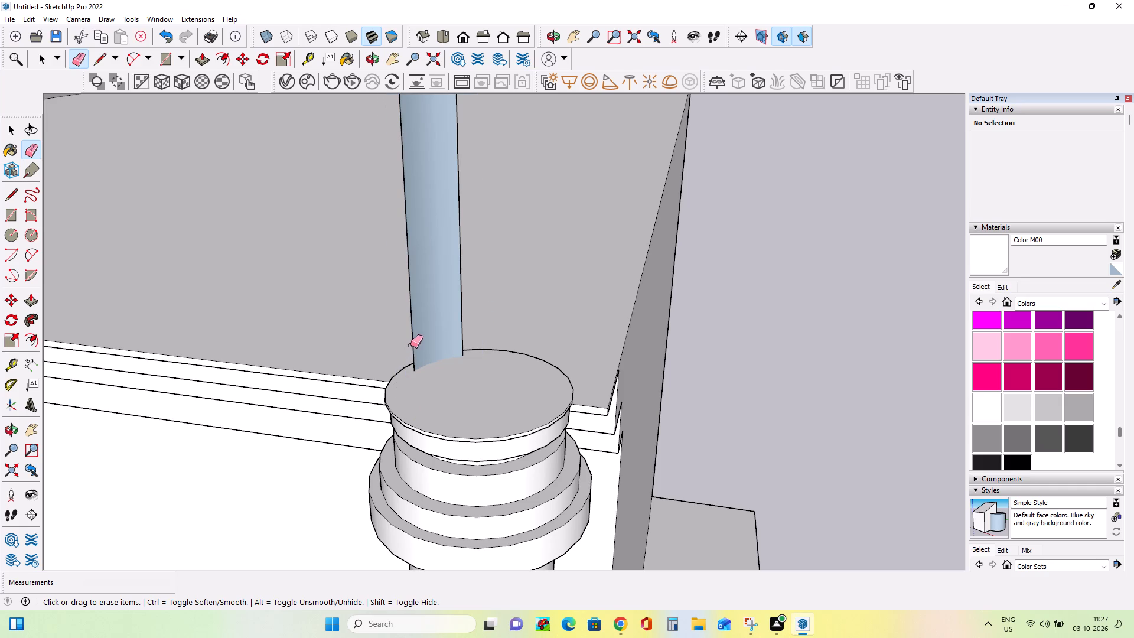
{"action": "left_click", "coordinate": [411, 345]}
{"action": "left_click", "coordinate": [414, 347]}
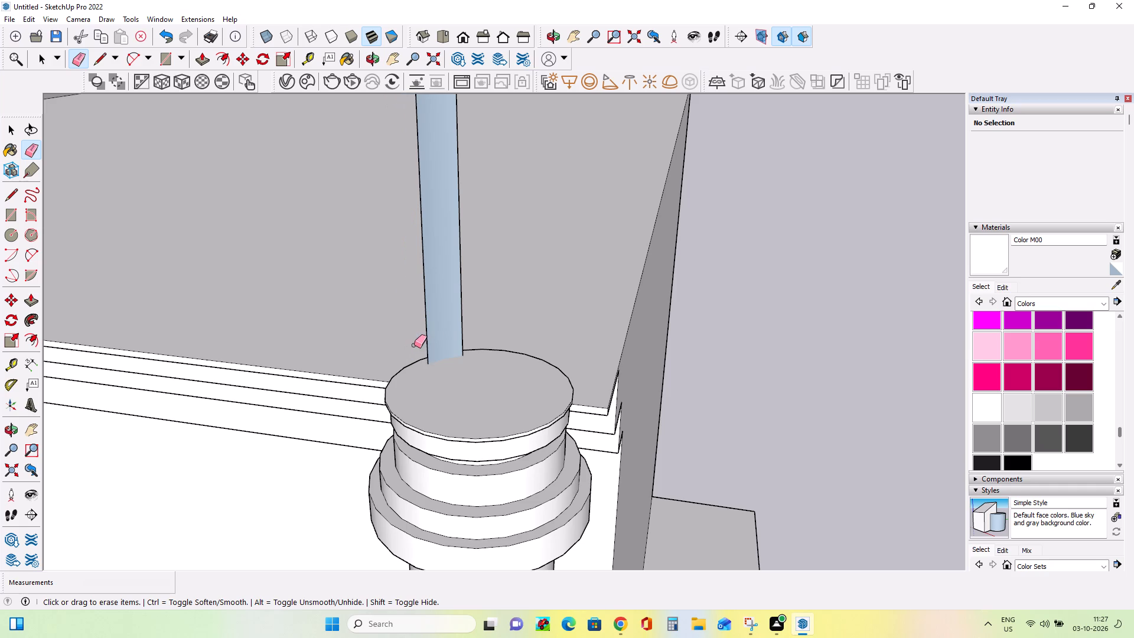
{"action": "left_click", "coordinate": [428, 338]}
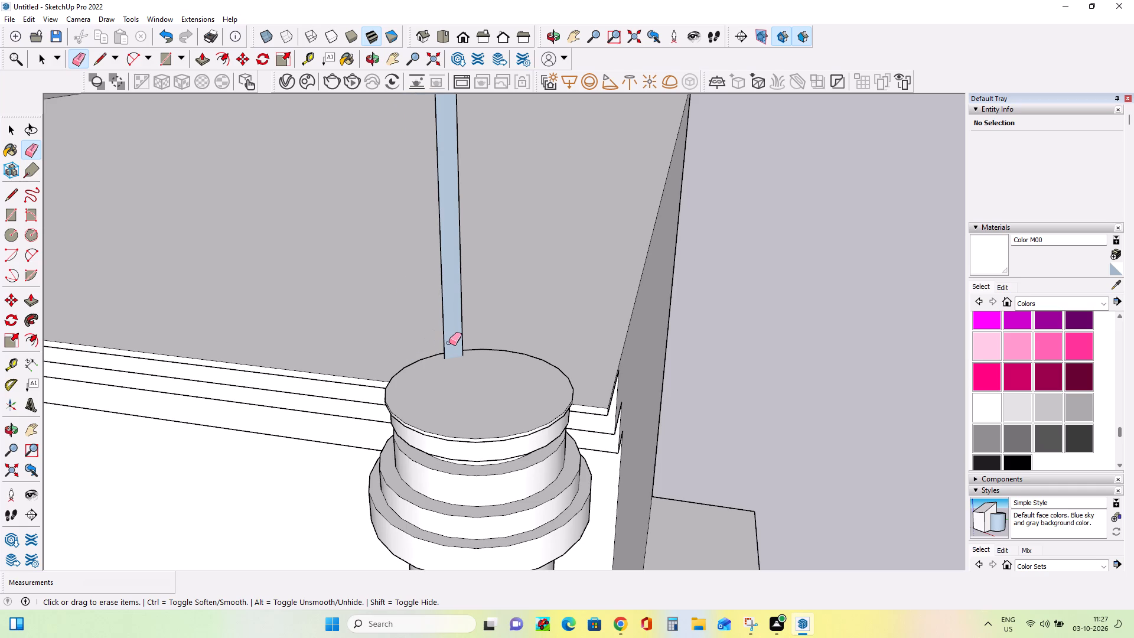
{"action": "left_click", "coordinate": [444, 329]}
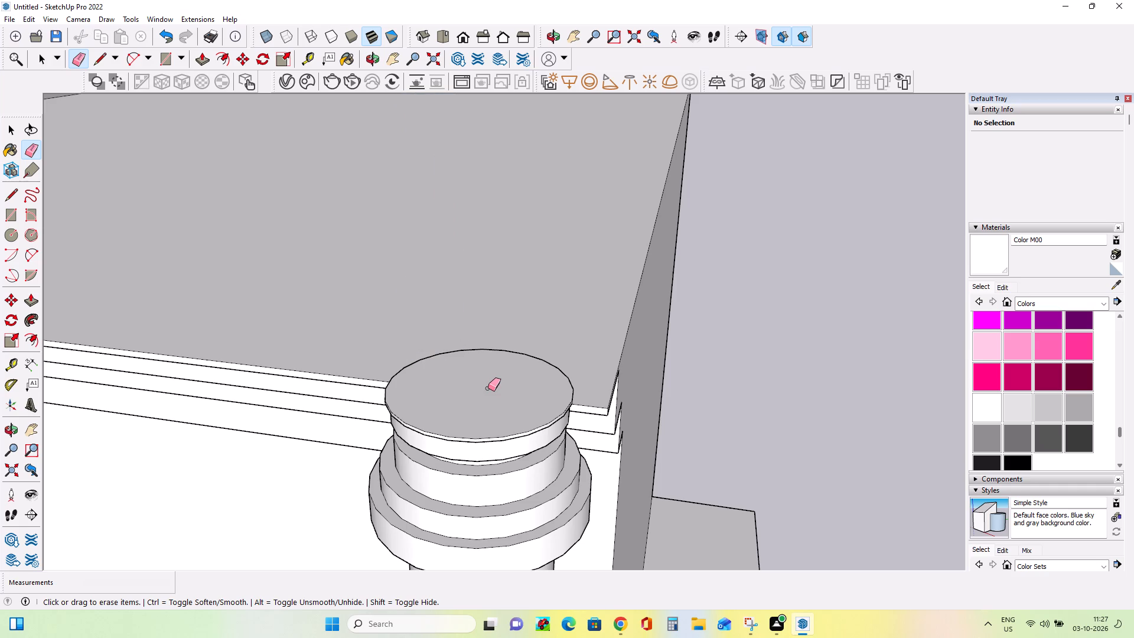
Move the tall freestanding column group by its base corner about 20' 3 11/16" to the roof corner beside the corner column's capital.
{"action": "scroll", "coordinate": [488, 388], "scroll_direction": "down", "scroll_amount": 14}
{"action": "middle_click_drag", "start_coordinate": [501, 457], "coordinate": [545, 369]}
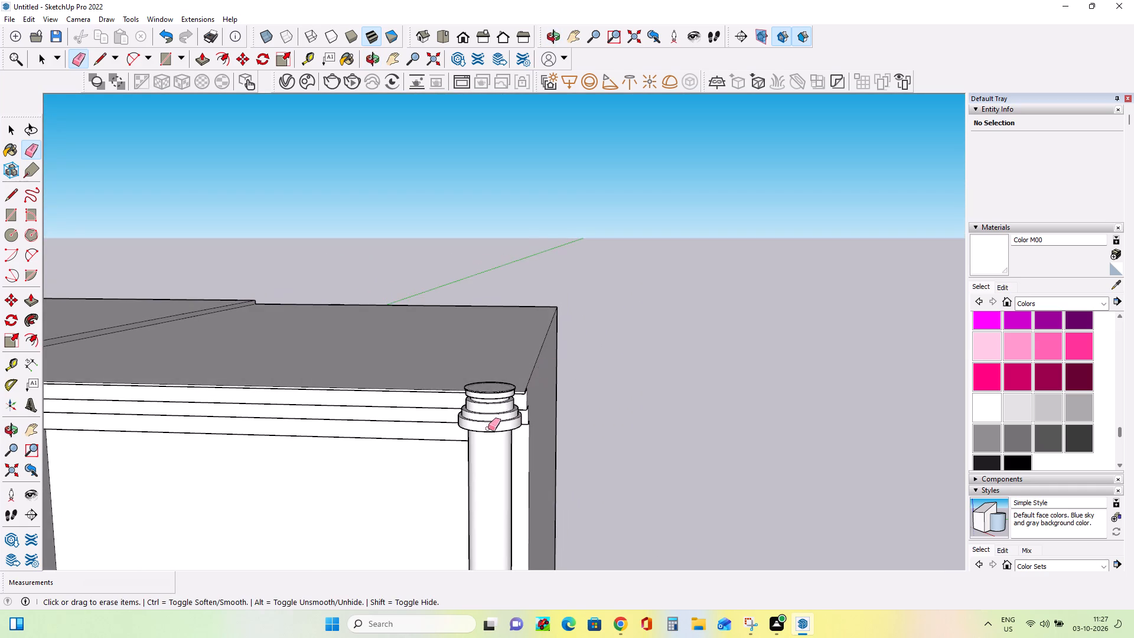
{"action": "scroll", "coordinate": [486, 430], "scroll_direction": "up", "scroll_amount": 7}
{"action": "scroll", "coordinate": [486, 430], "scroll_direction": "down", "scroll_amount": 4}
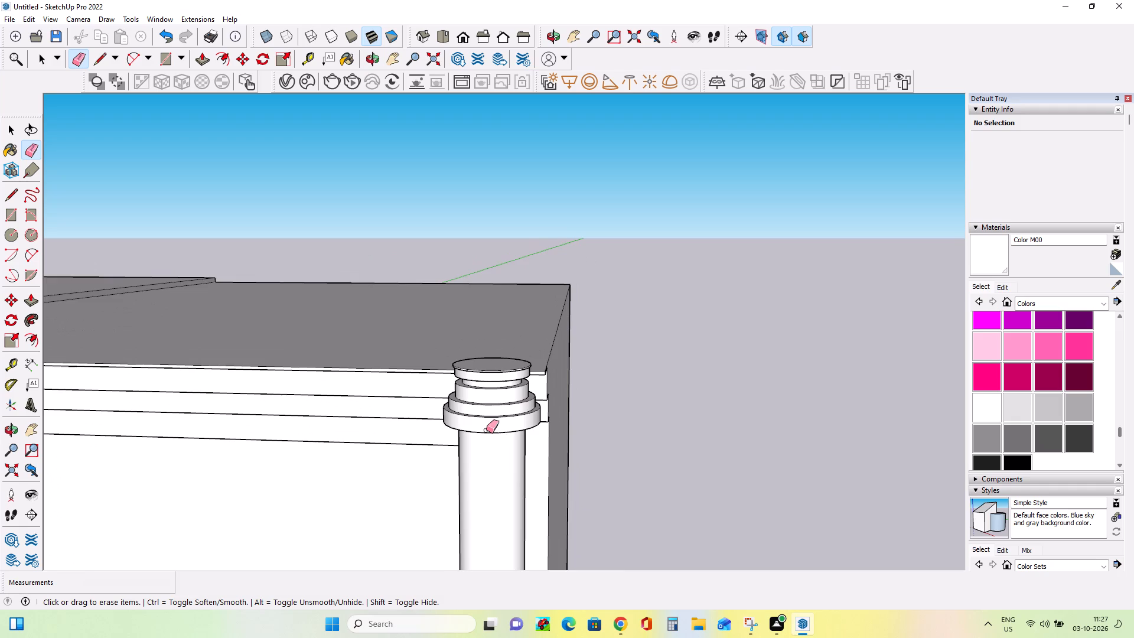
{"action": "scroll", "coordinate": [486, 430], "scroll_direction": "down", "scroll_amount": 20}
{"action": "scroll", "coordinate": [486, 430], "scroll_direction": "down", "scroll_amount": 9}
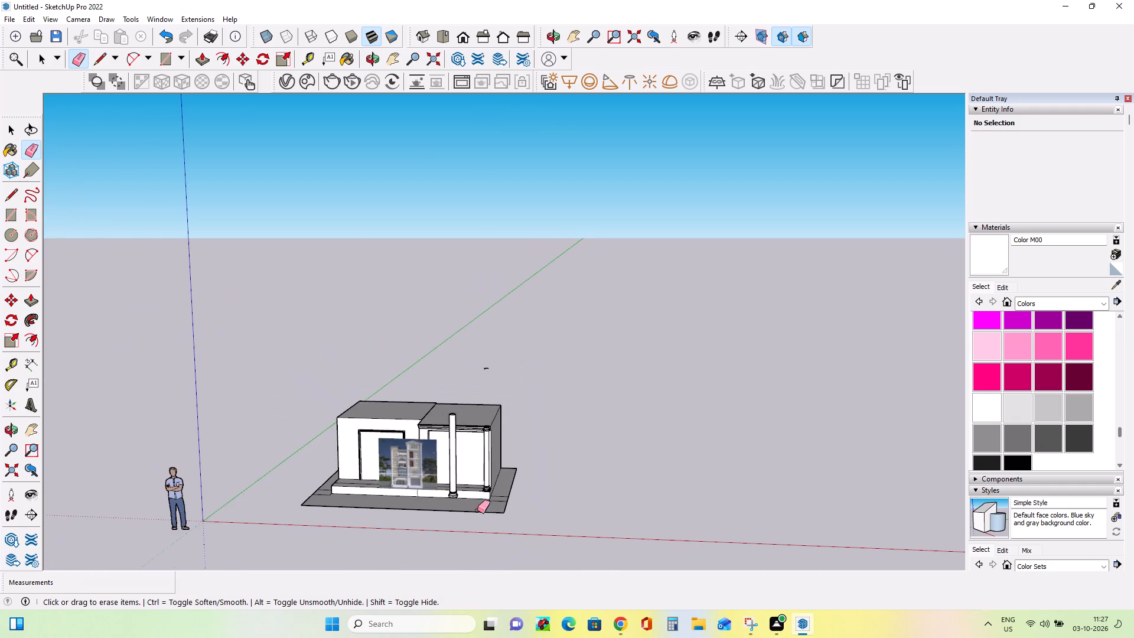
{"action": "scroll", "coordinate": [477, 510], "scroll_direction": "up", "scroll_amount": 10}
{"action": "middle_click_drag", "start_coordinate": [438, 484], "coordinate": [458, 513]}
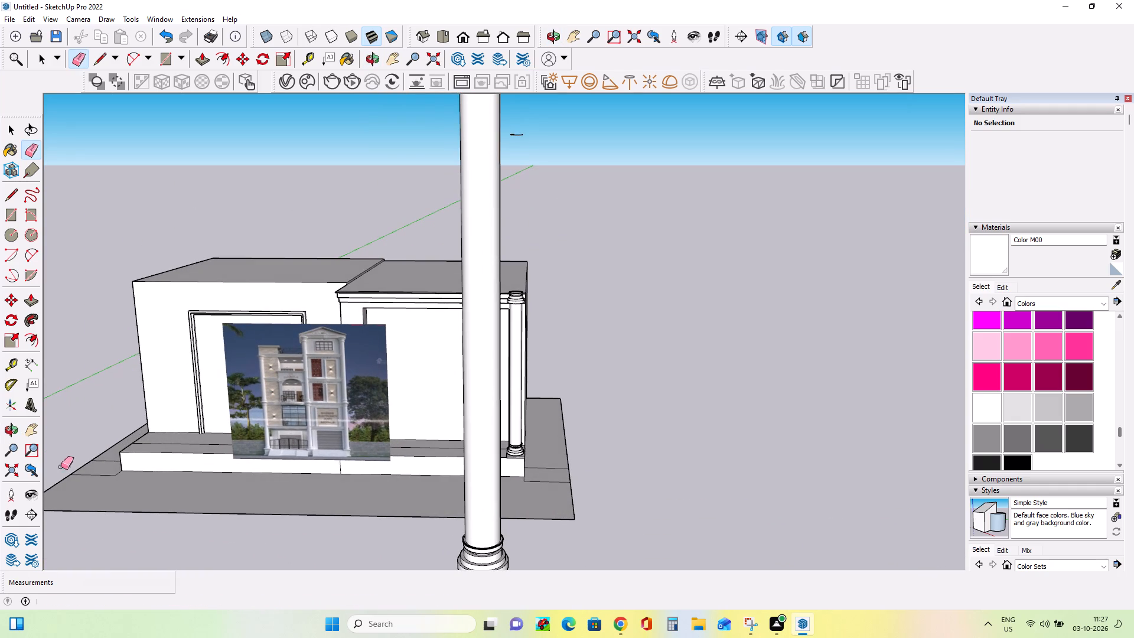
{"action": "left_click", "coordinate": [9, 132]}
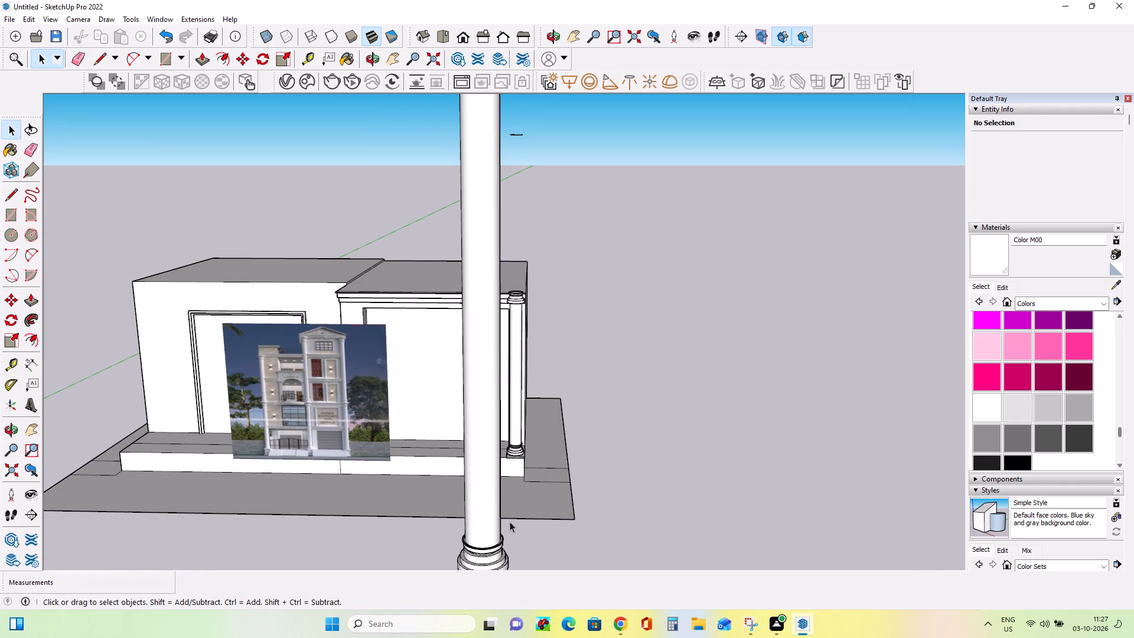
{"action": "left_click", "coordinate": [470, 517]}
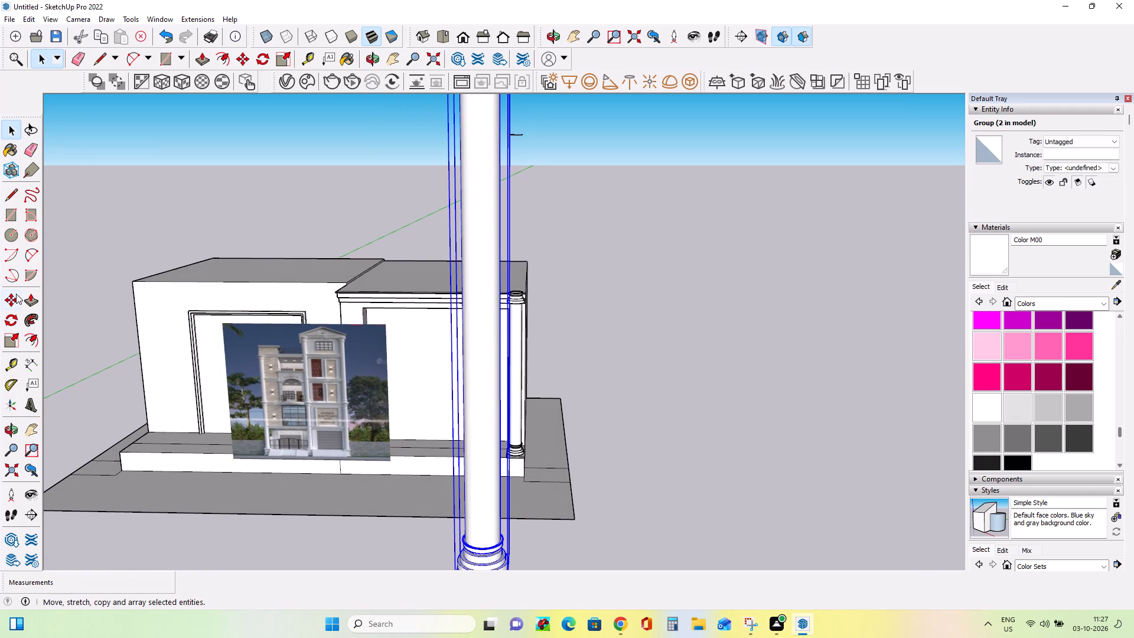
{"action": "left_click", "coordinate": [12, 304]}
{"action": "middle_click_drag", "start_coordinate": [465, 516], "coordinate": [477, 474]}
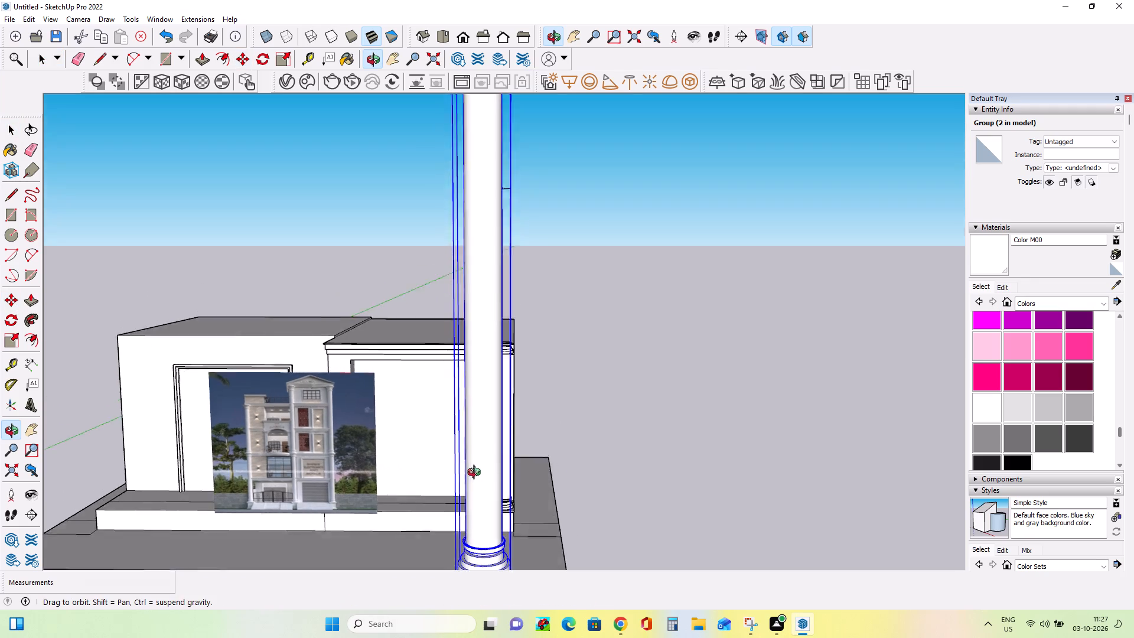
{"action": "middle_click_drag", "start_coordinate": [477, 474], "coordinate": [481, 518]}
{"action": "scroll", "coordinate": [482, 536], "scroll_direction": "down", "scroll_amount": 8}
{"action": "scroll", "coordinate": [473, 578], "scroll_direction": "up", "scroll_amount": 10}
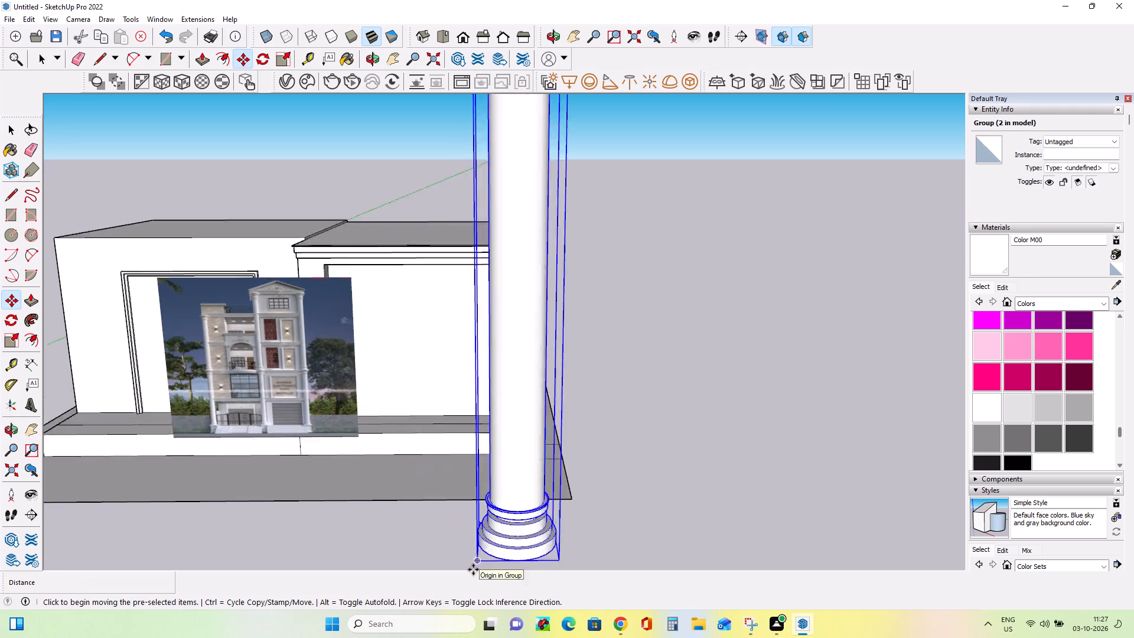
{"action": "scroll", "coordinate": [473, 569], "scroll_direction": "up", "scroll_amount": 2}
{"action": "left_click", "coordinate": [499, 528]}
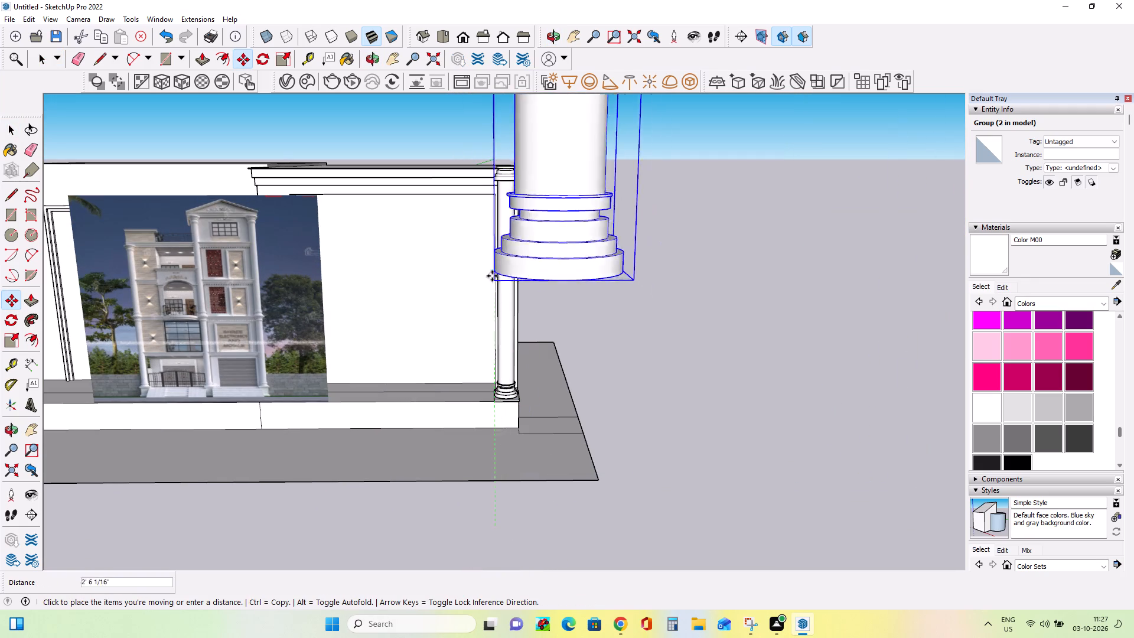
{"action": "scroll", "coordinate": [503, 160], "scroll_direction": "up", "scroll_amount": 7}
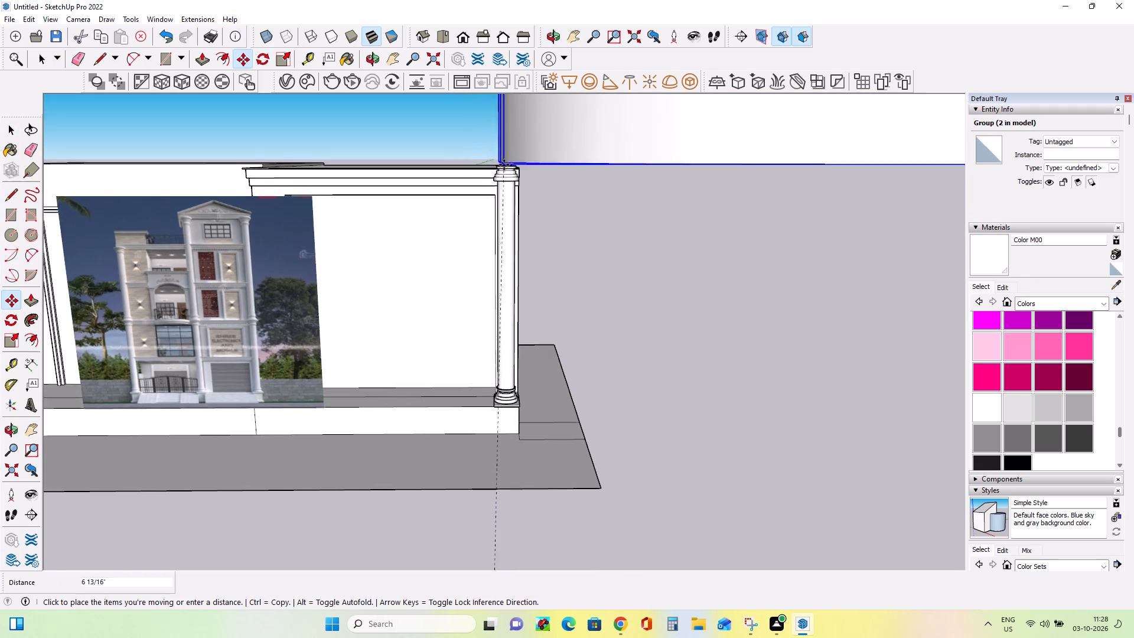
{"action": "scroll", "coordinate": [504, 165], "scroll_direction": "up", "scroll_amount": 18}
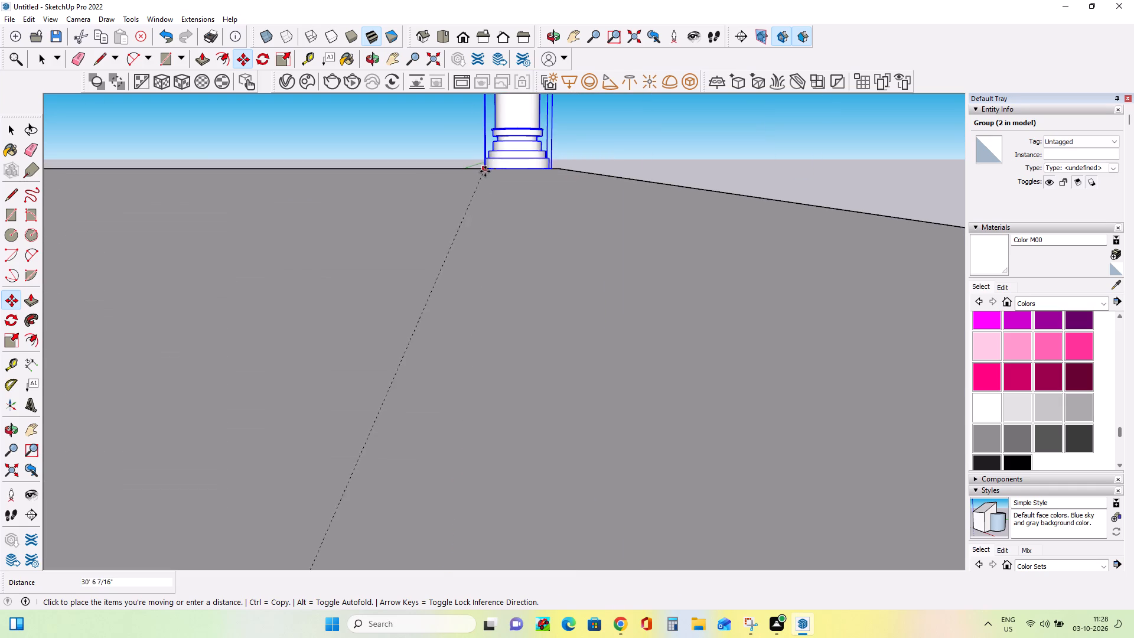
{"action": "scroll", "coordinate": [485, 172], "scroll_direction": "down", "scroll_amount": 16}
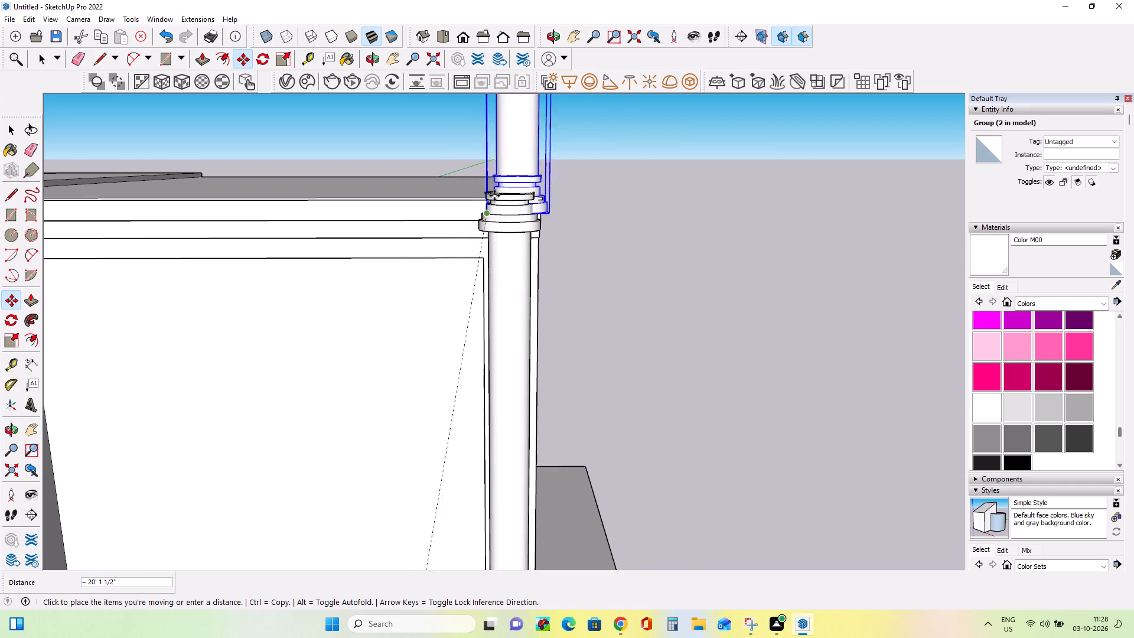
{"action": "left_click", "coordinate": [536, 202]}
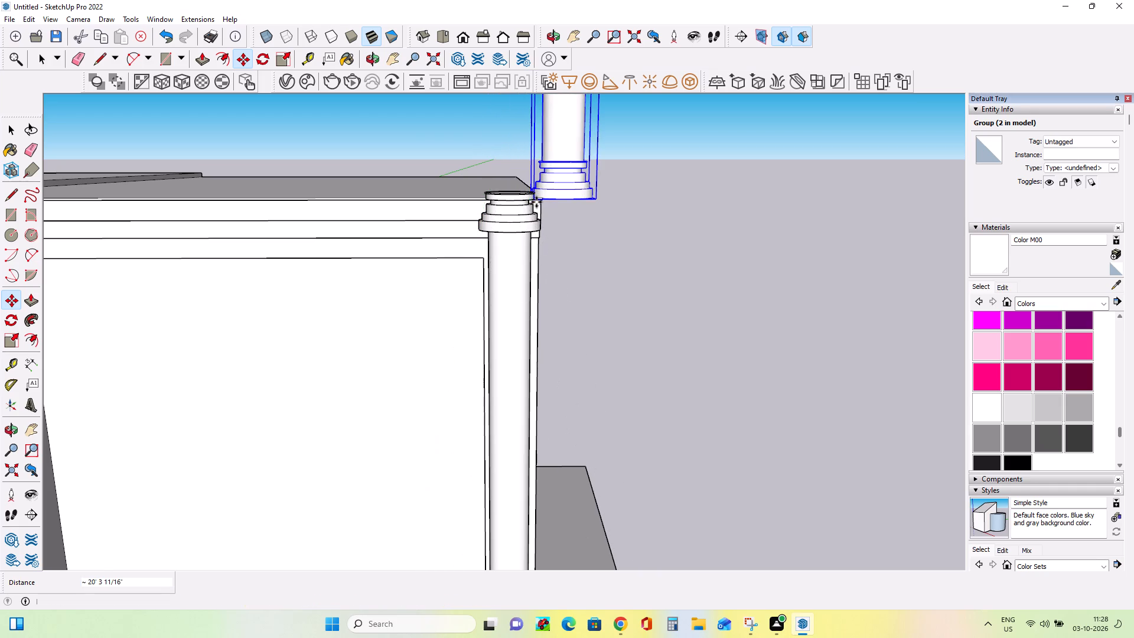
Move the tall column group from its base corner by about 11 1/16" and adjust it roughly over the corner column's capital.
{"action": "scroll", "coordinate": [504, 197], "scroll_direction": "up", "scroll_amount": 10}
{"action": "middle_click_drag", "start_coordinate": [522, 237], "coordinate": [549, 289]}
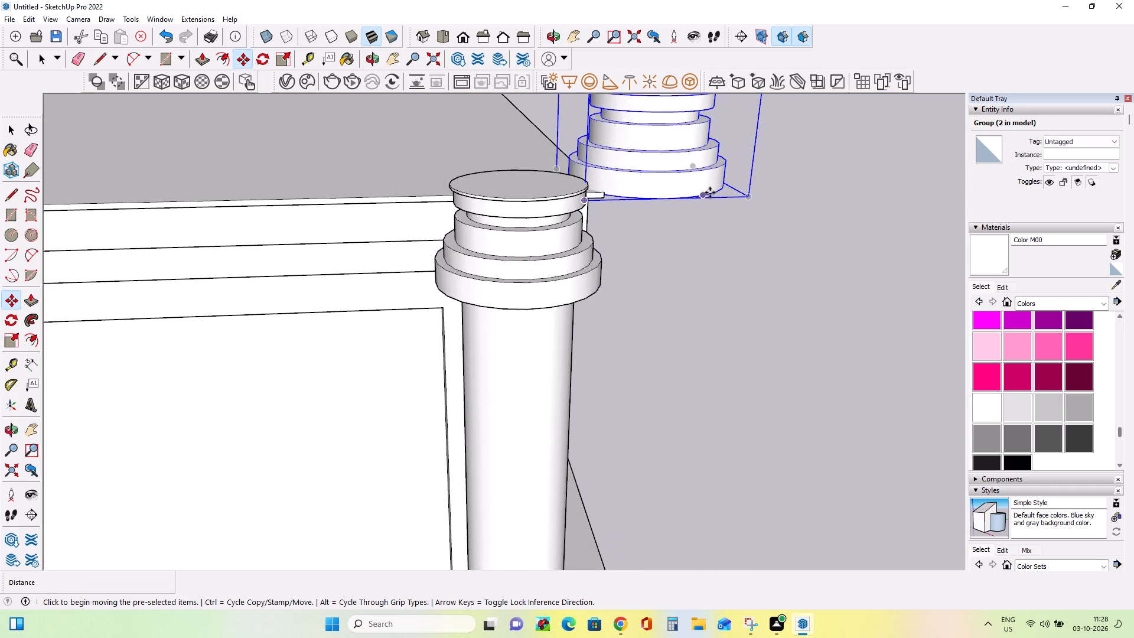
{"action": "left_click", "coordinate": [750, 197]}
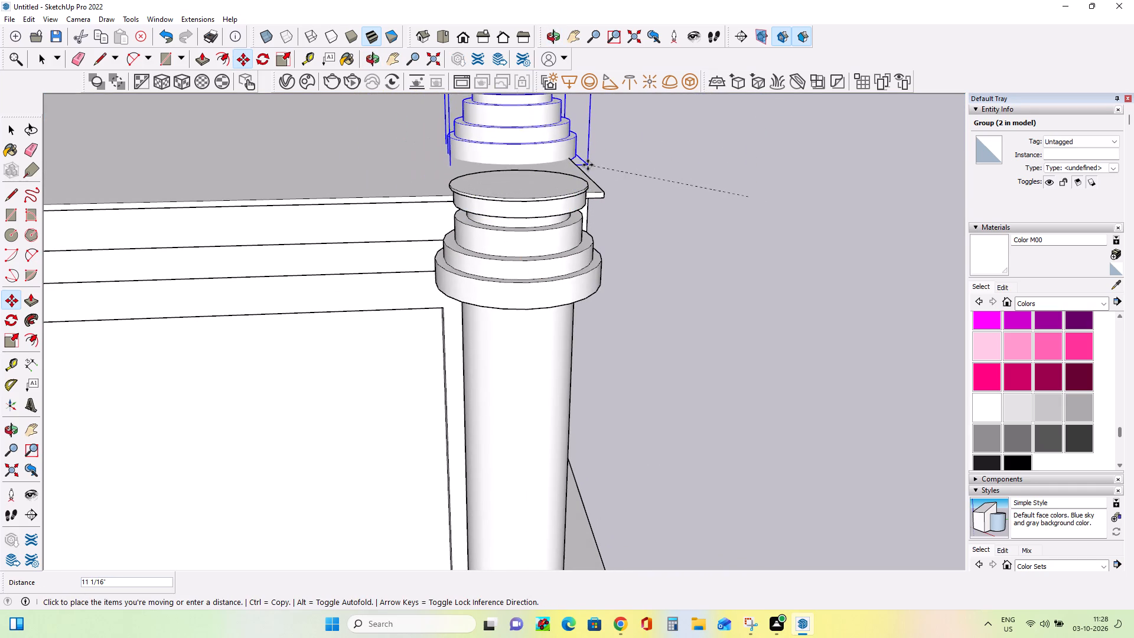
{"action": "triple_click", "coordinate": [588, 164]}
{"action": "left_click", "coordinate": [589, 156]}
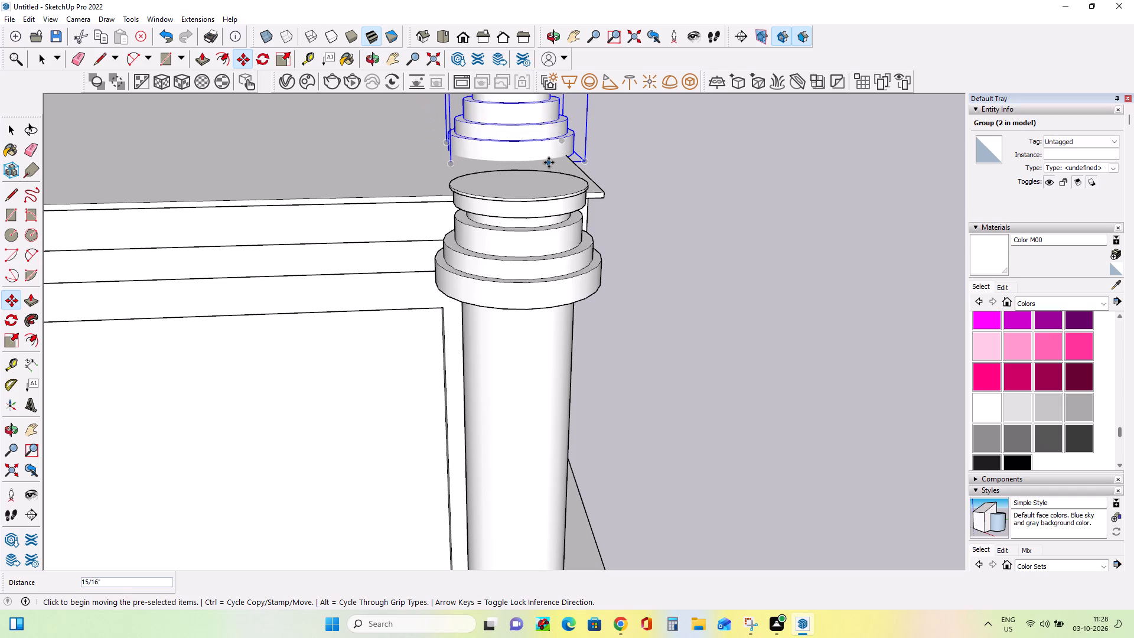
{"action": "left_click", "coordinate": [549, 162]}
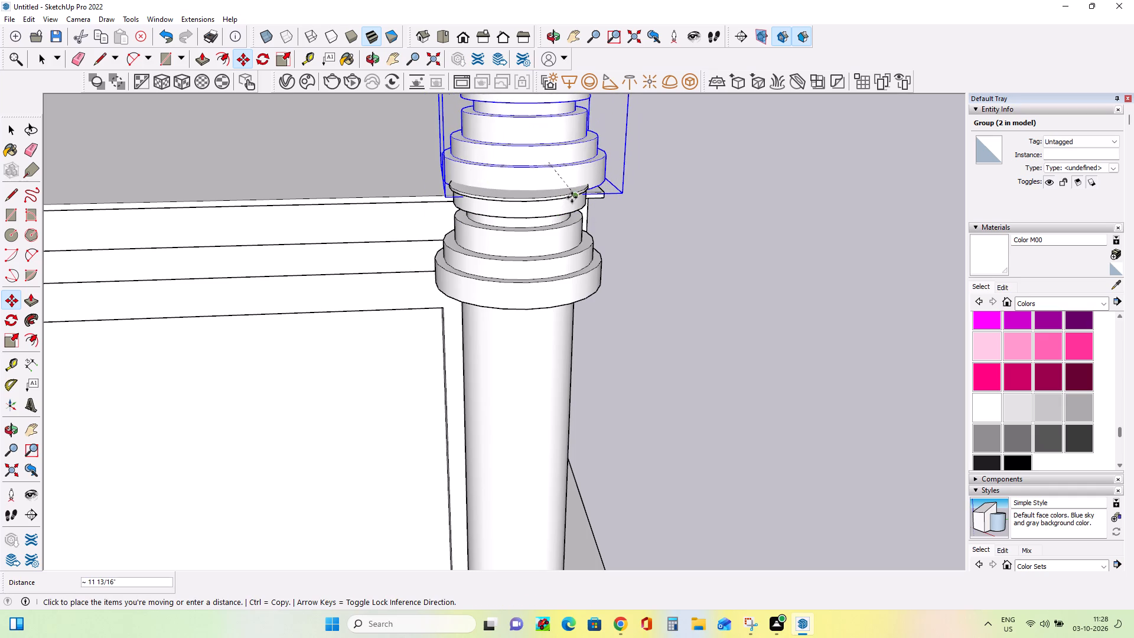
{"action": "scroll", "coordinate": [562, 209], "scroll_direction": "down", "scroll_amount": 11}
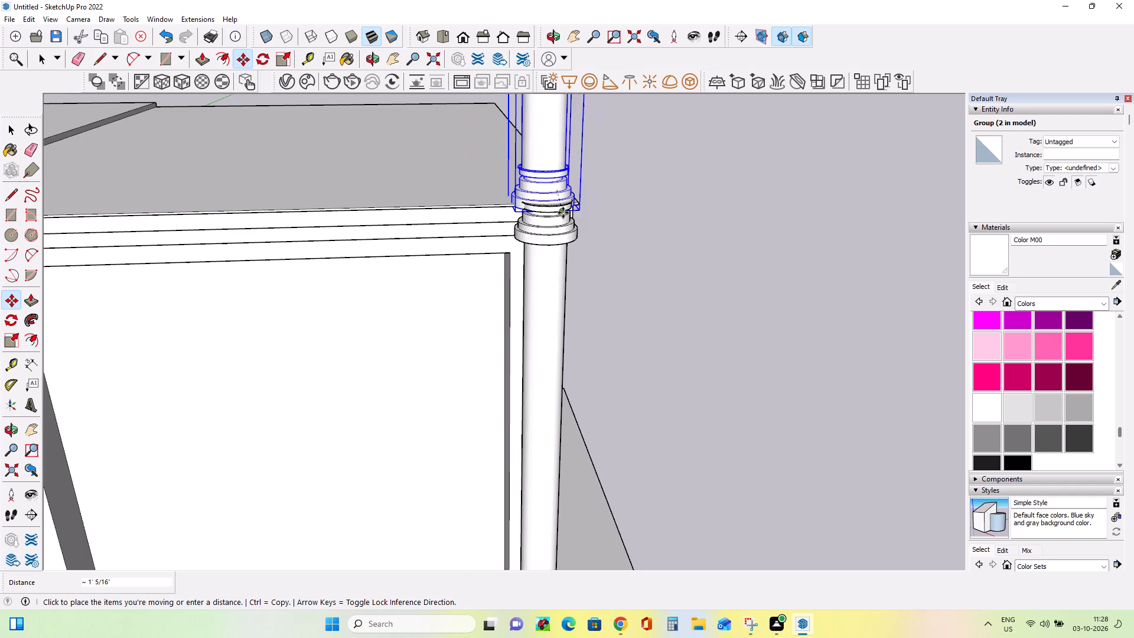
{"action": "double_click", "coordinate": [551, 196]}
Move the tall column group about 6 3/4" outward from the roof corner onto the corner column's capital.
{"action": "scroll", "coordinate": [465, 232], "scroll_direction": "up", "scroll_amount": 7}
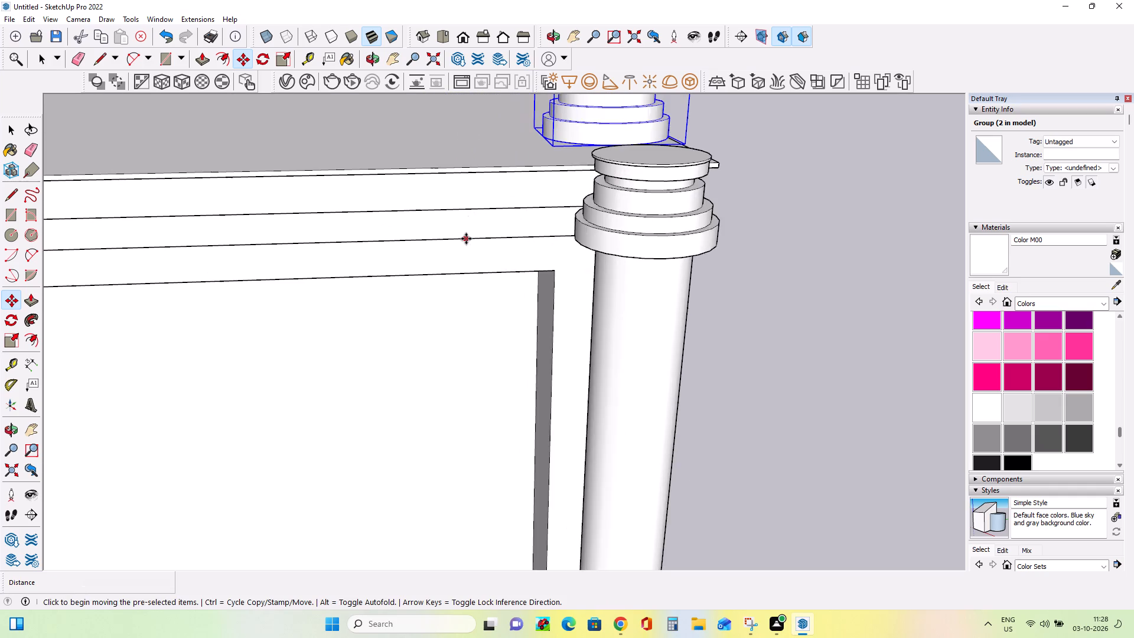
{"action": "middle_click_drag", "start_coordinate": [471, 243], "coordinate": [624, 282]}
{"action": "scroll", "coordinate": [625, 282], "scroll_direction": "down", "scroll_amount": 10}
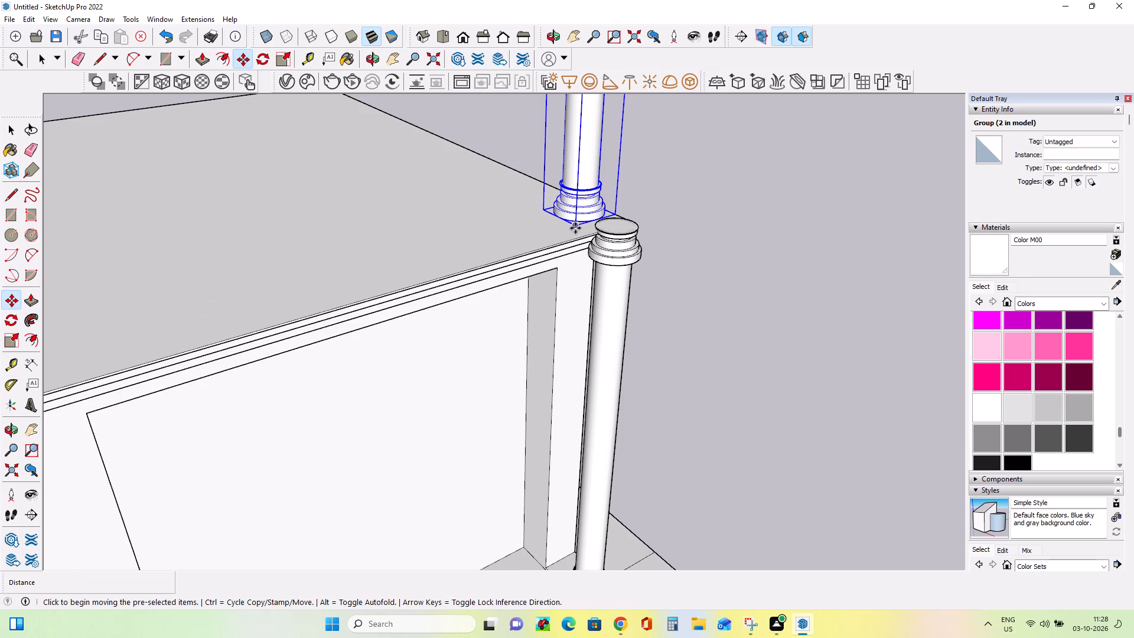
{"action": "left_click", "coordinate": [575, 228]}
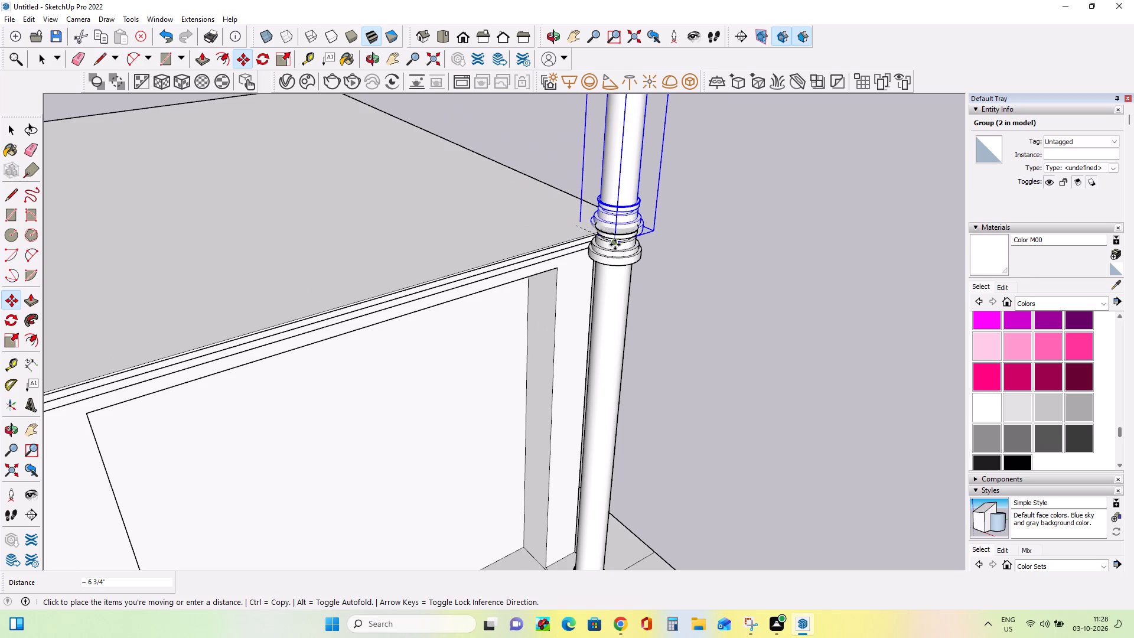
{"action": "left_click", "coordinate": [612, 234]}
Lower the tall column group about 1 11/16" so its base meets the capital's top, then nudge it slightly further down.
{"action": "scroll", "coordinate": [621, 230], "scroll_direction": "up", "scroll_amount": 4}
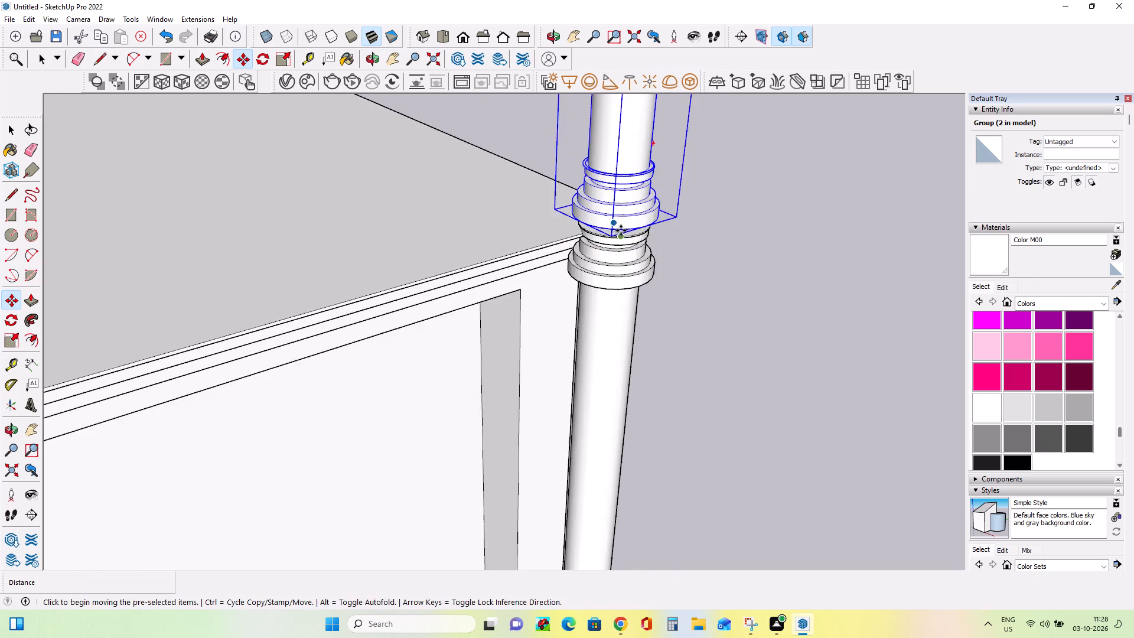
{"action": "scroll", "coordinate": [621, 230], "scroll_direction": "up", "scroll_amount": 11}
{"action": "left_click", "coordinate": [611, 213]}
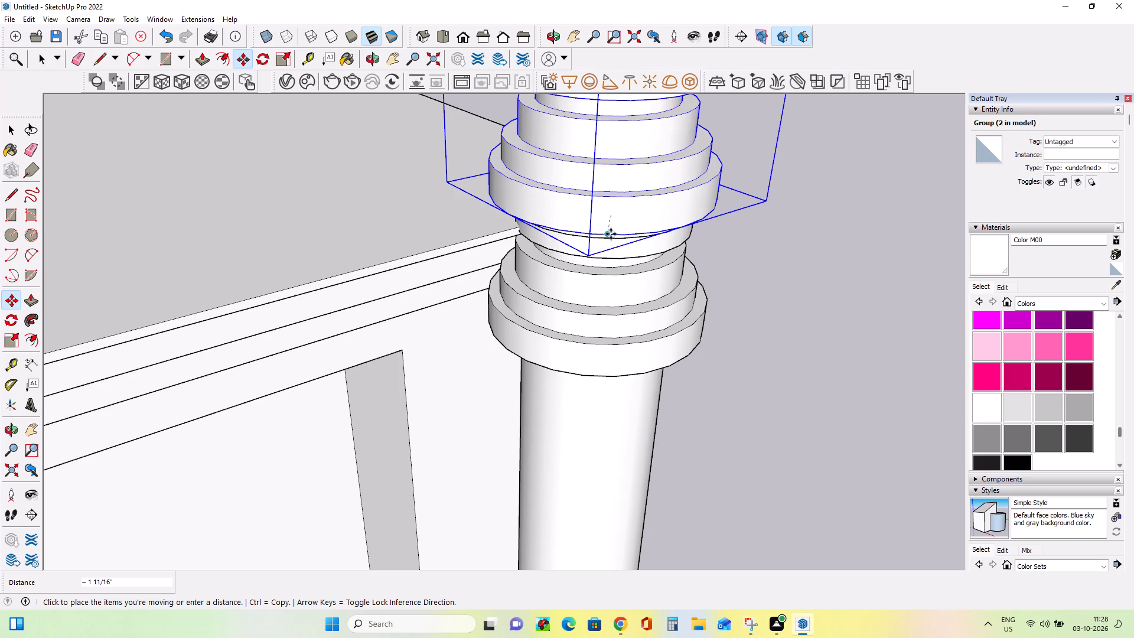
{"action": "left_click", "coordinate": [611, 234]}
{"action": "scroll", "coordinate": [616, 235], "scroll_direction": "up", "scroll_amount": 9}
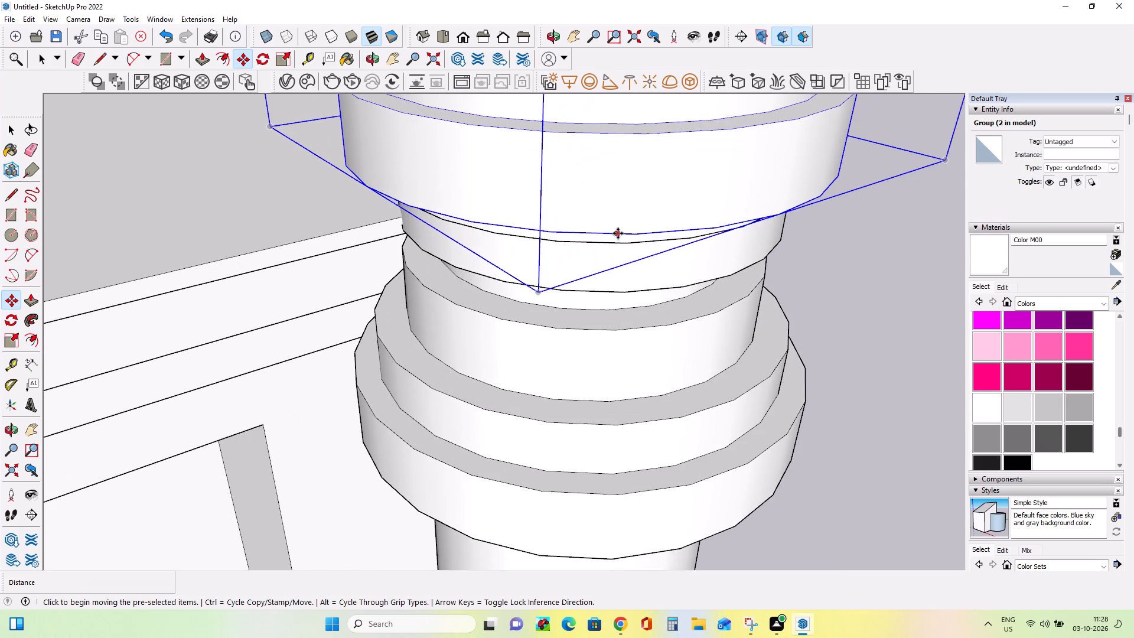
{"action": "left_click", "coordinate": [618, 233]}
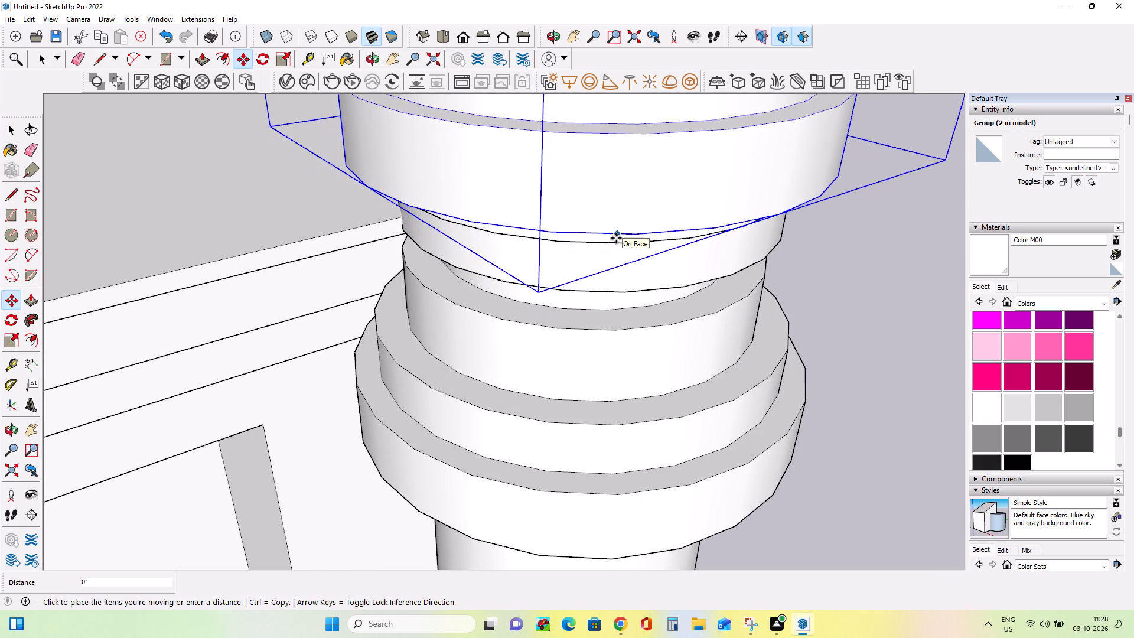
{"action": "left_click", "coordinate": [616, 238]}
Shift the tall column group about 1" sideways to centre its base rings over the corner column's capital.
{"action": "middle_click_drag", "start_coordinate": [672, 233], "coordinate": [378, 239]}
{"action": "scroll", "coordinate": [378, 239], "scroll_direction": "down", "scroll_amount": 9}
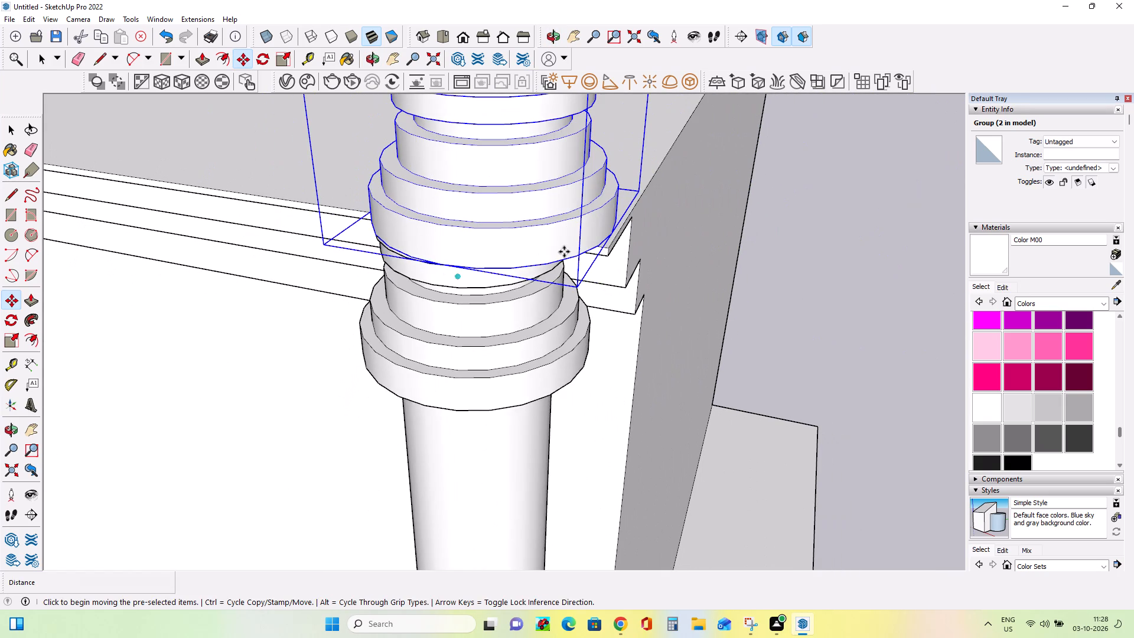
{"action": "left_click", "coordinate": [579, 254]}
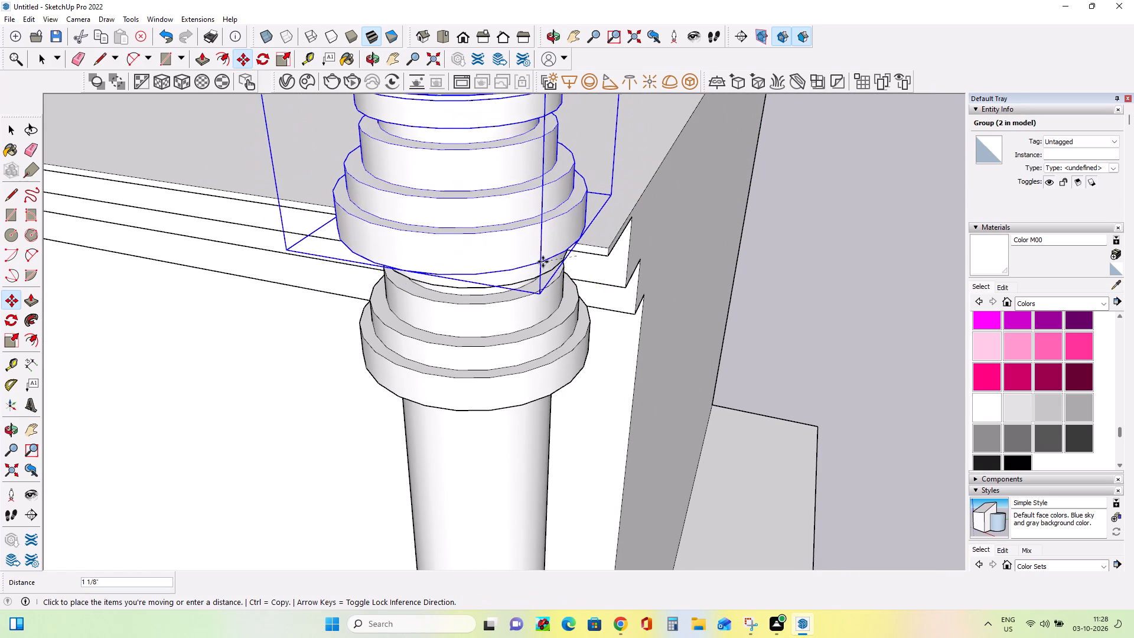
{"action": "left_click", "coordinate": [553, 266]}
Deselect the column group and examine the stacked corner columns against the whole building and the reference elevation.
{"action": "scroll", "coordinate": [530, 312], "scroll_direction": "down", "scroll_amount": 4}
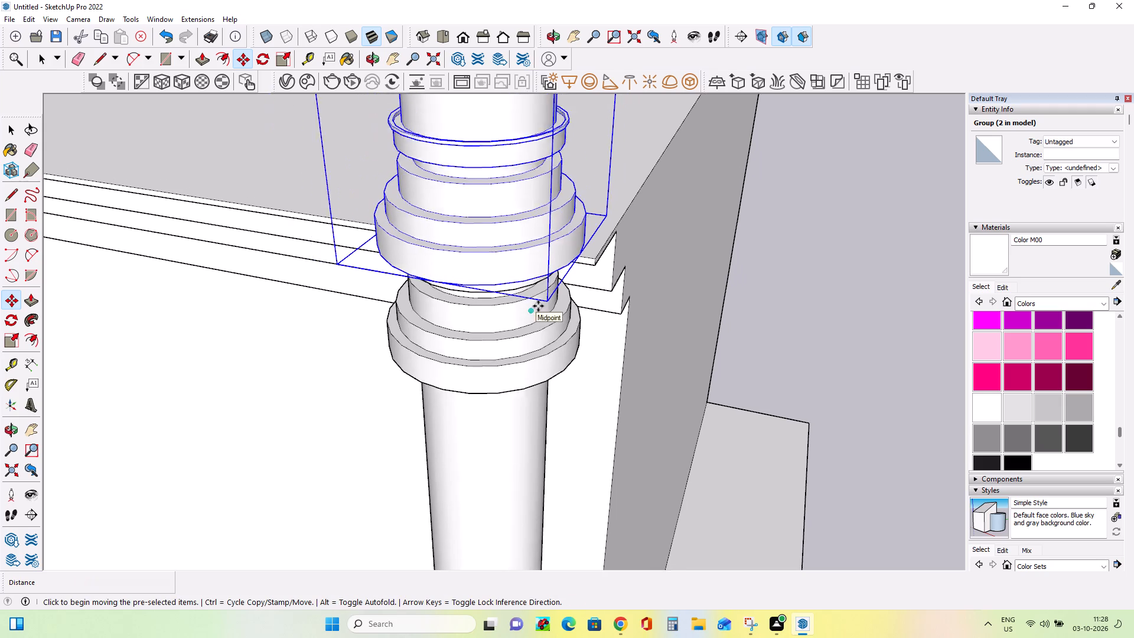
{"action": "scroll", "coordinate": [538, 306], "scroll_direction": "down", "scroll_amount": 7}
{"action": "middle_click_drag", "start_coordinate": [560, 296], "coordinate": [670, 239]}
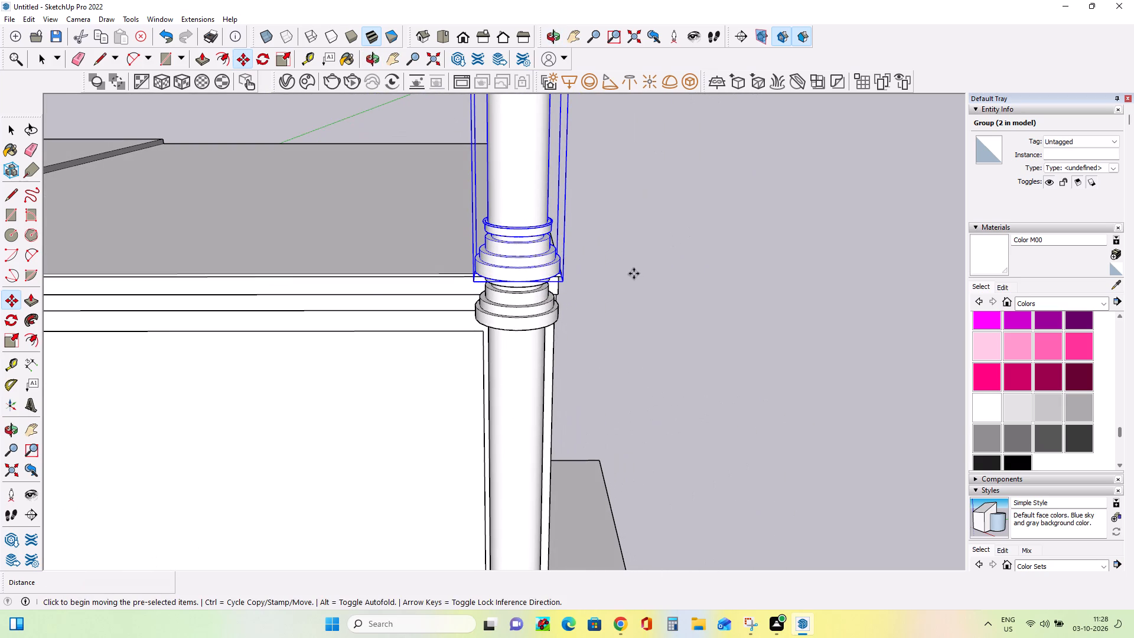
{"action": "middle_click", "coordinate": [634, 274]}
{"action": "scroll", "coordinate": [634, 275], "scroll_direction": "down", "scroll_amount": 19}
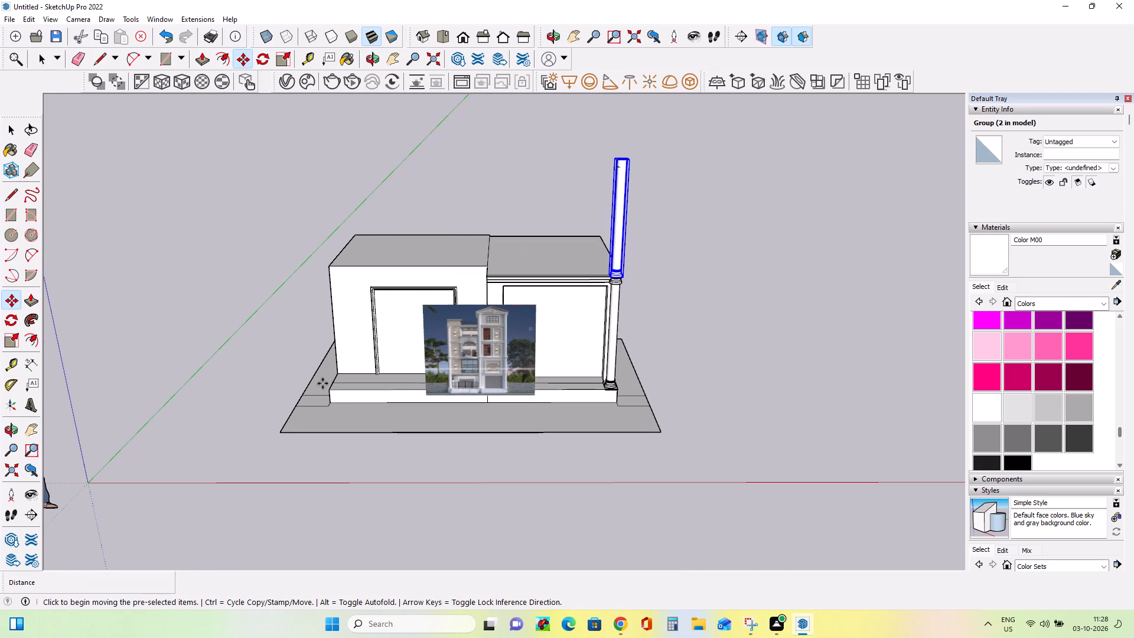
{"action": "left_click", "coordinate": [9, 132]}
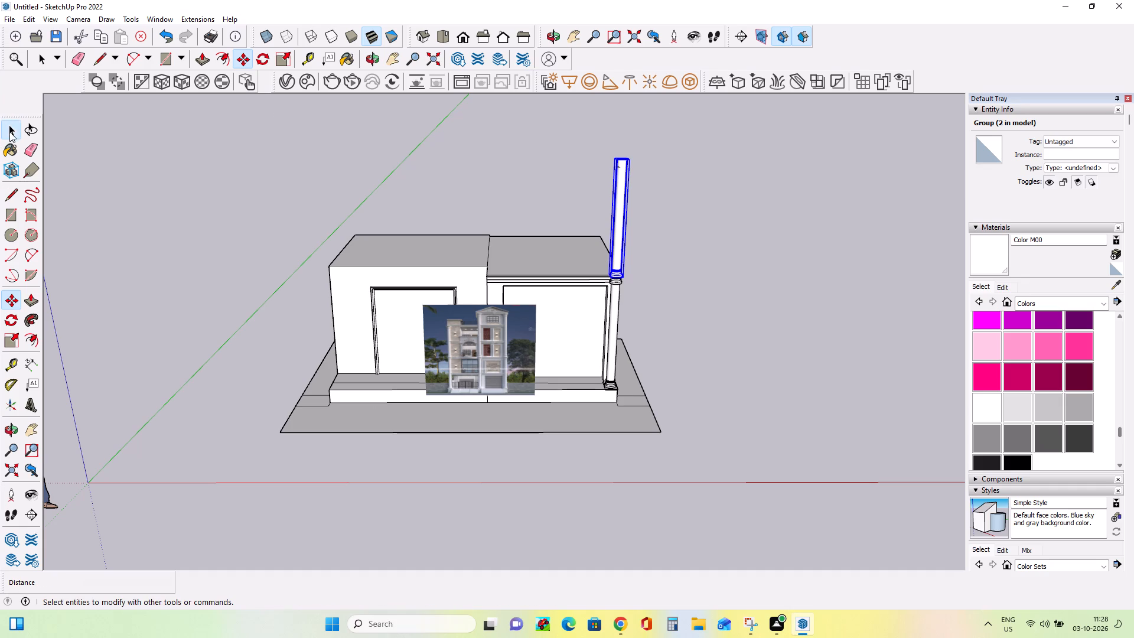
{"action": "left_click", "coordinate": [148, 217]}
{"action": "middle_click_drag", "start_coordinate": [706, 312], "coordinate": [708, 266]}
{"action": "scroll", "coordinate": [613, 263], "scroll_direction": "up", "scroll_amount": 5}
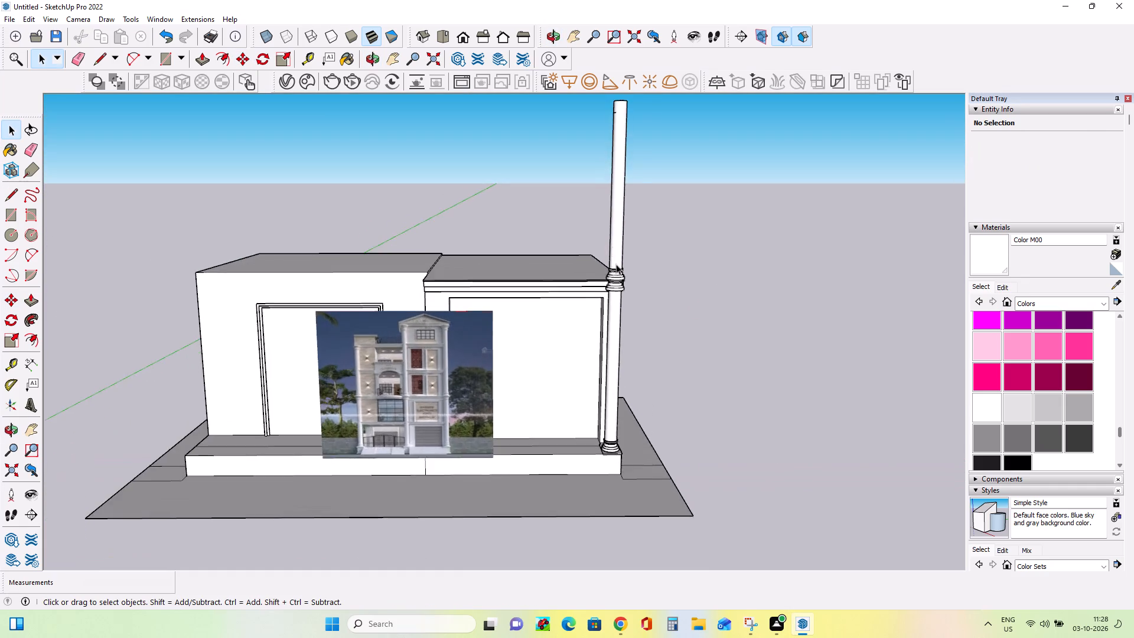
{"action": "scroll", "coordinate": [616, 264], "scroll_direction": "up", "scroll_amount": 10}
{"action": "scroll", "coordinate": [638, 304], "scroll_direction": "down", "scroll_amount": 14}
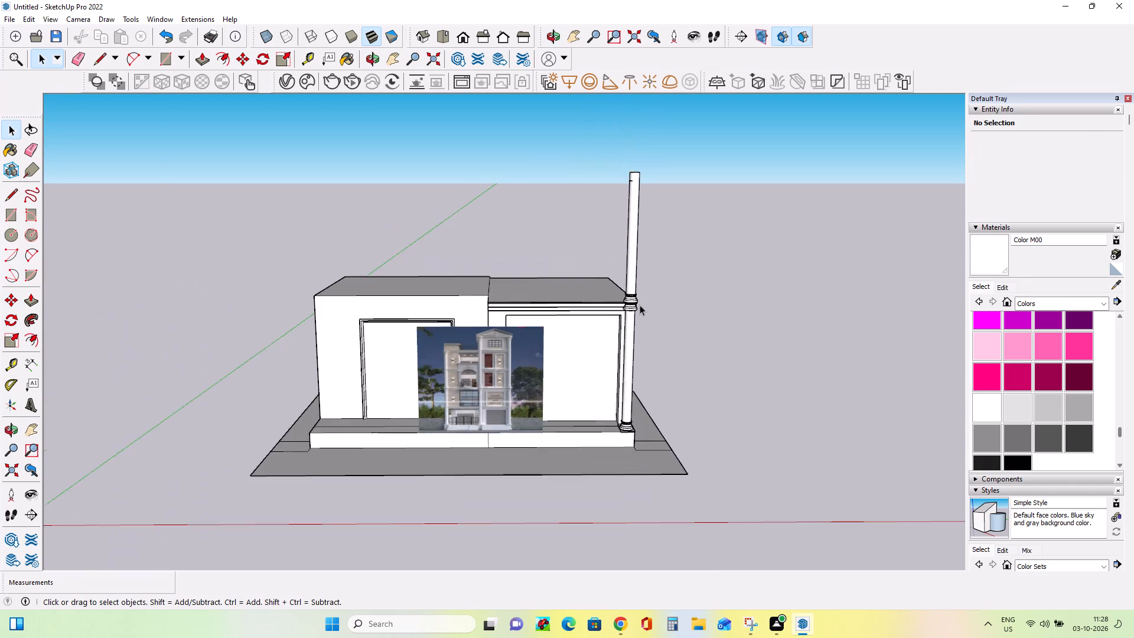
{"action": "scroll", "coordinate": [640, 305], "scroll_direction": "down", "scroll_amount": 6}
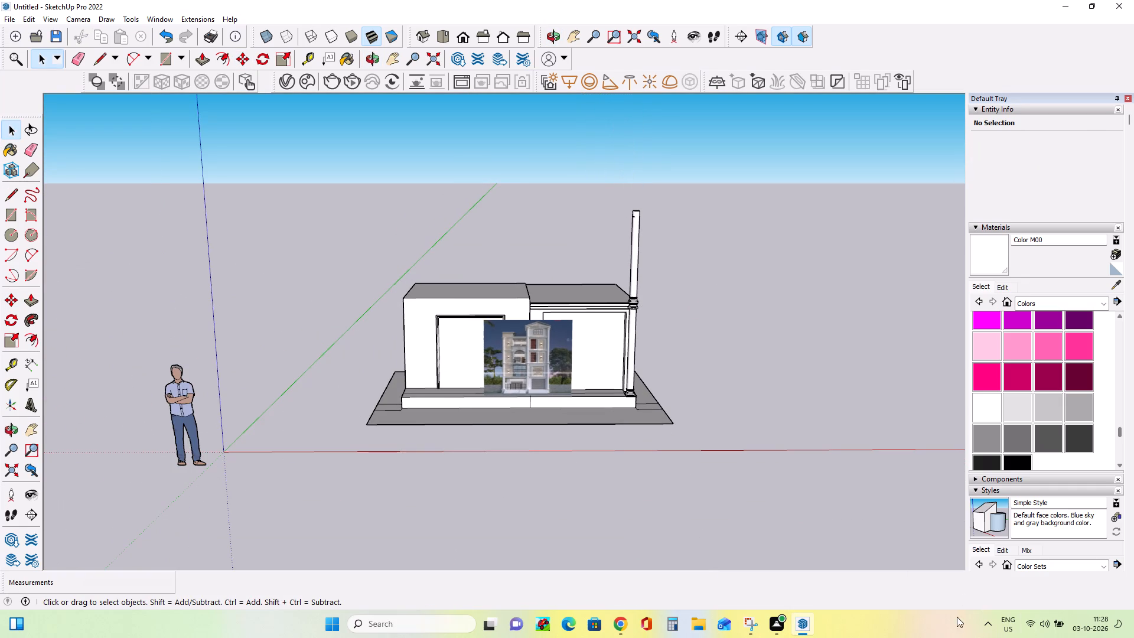
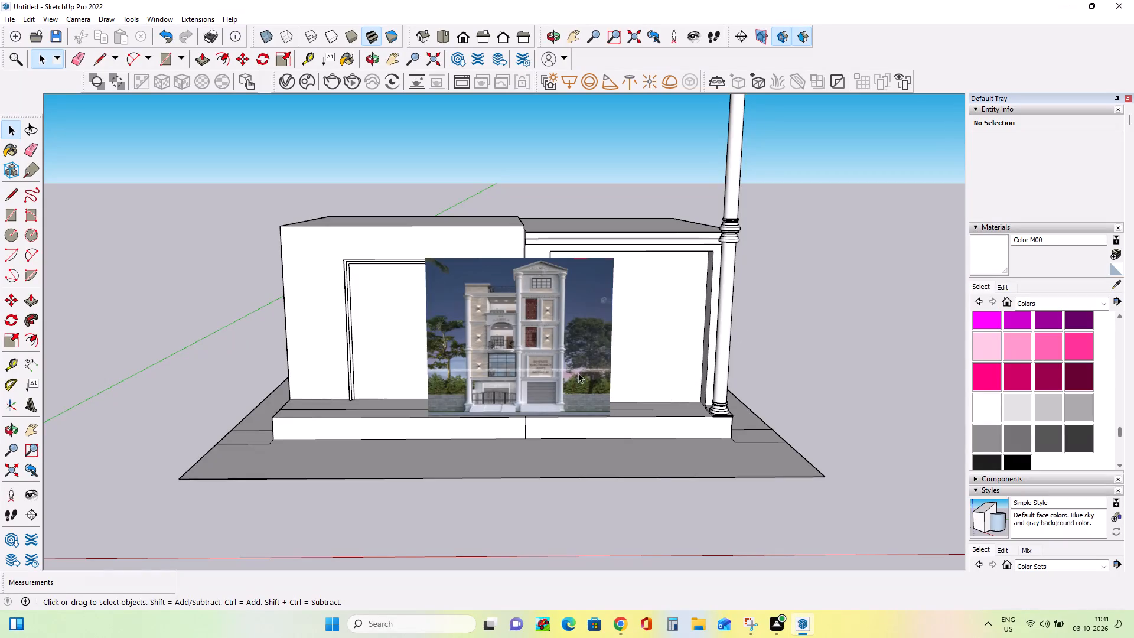
Push the left block's roof down with Push/Pull until it is level with the right block's roof.
{"action": "middle_click_drag", "start_coordinate": [592, 362], "coordinate": [610, 421]}
{"action": "scroll", "coordinate": [495, 401], "scroll_direction": "up", "scroll_amount": 4}
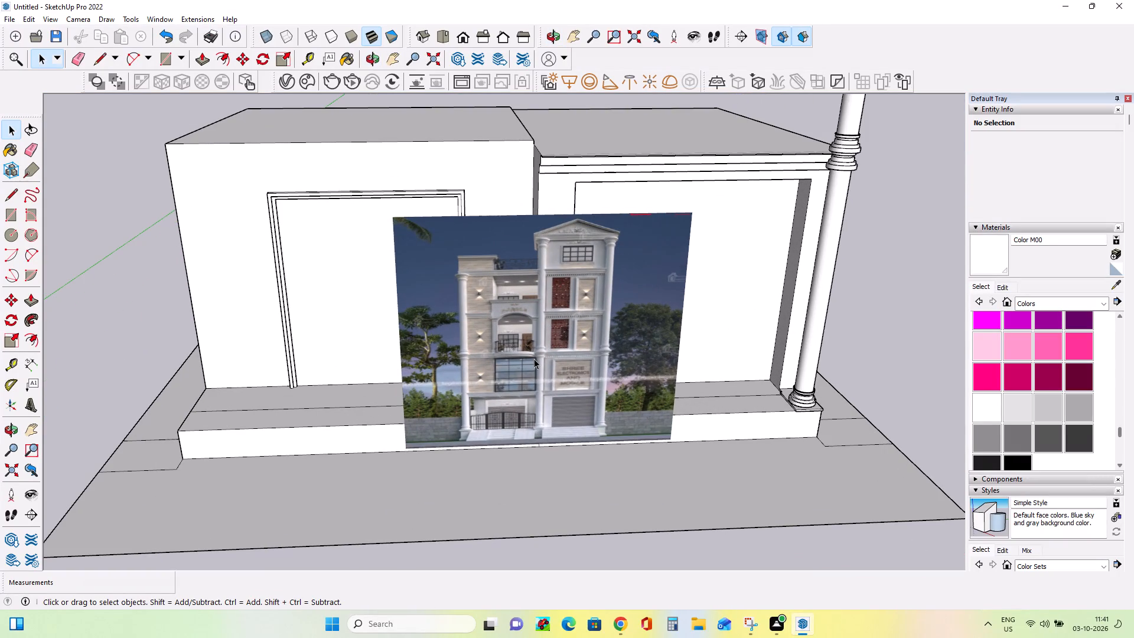
{"action": "scroll", "coordinate": [527, 344], "scroll_direction": "up", "scroll_amount": 2}
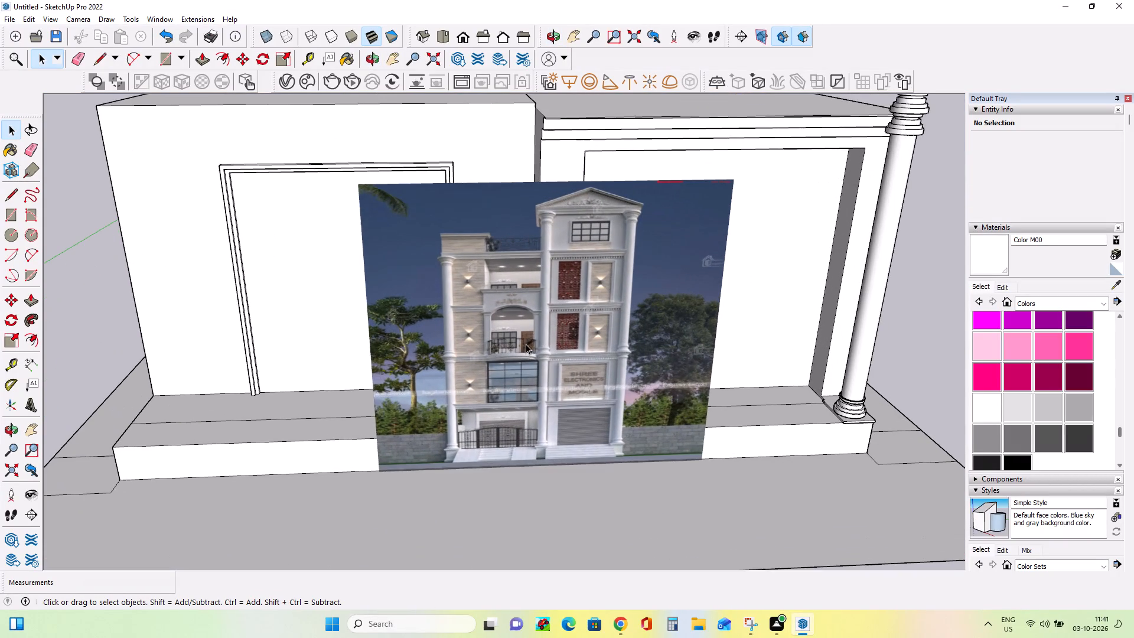
{"action": "scroll", "coordinate": [526, 344], "scroll_direction": "down", "scroll_amount": 11}
{"action": "middle_click_drag", "start_coordinate": [595, 318], "coordinate": [593, 314]}
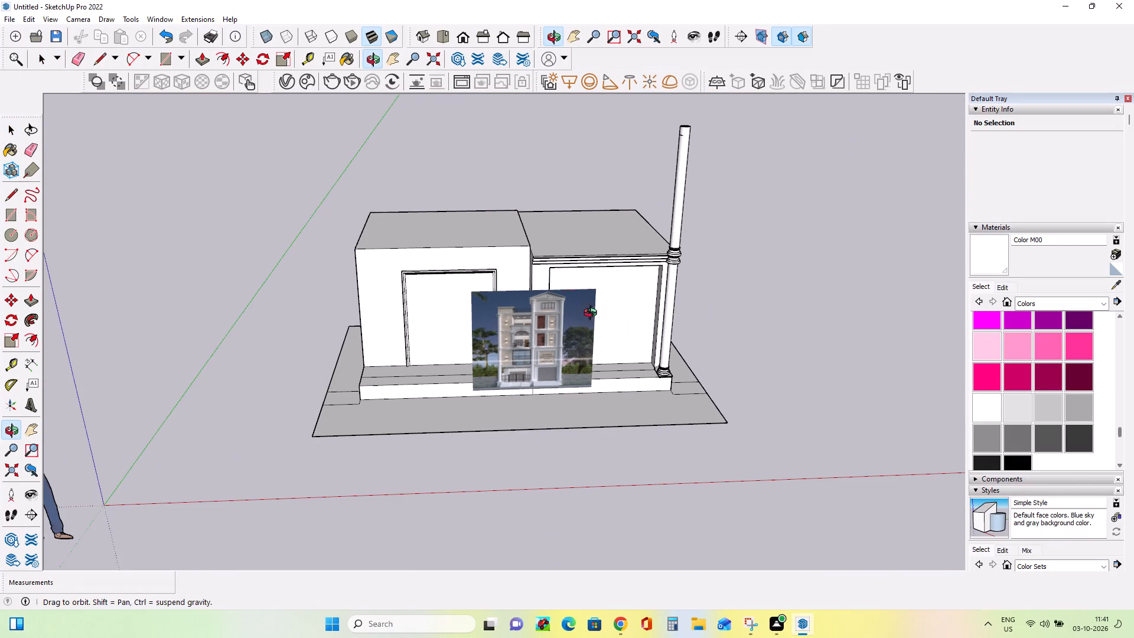
{"action": "middle_click_drag", "start_coordinate": [593, 314], "coordinate": [587, 299]}
{"action": "scroll", "coordinate": [546, 265], "scroll_direction": "up", "scroll_amount": 4}
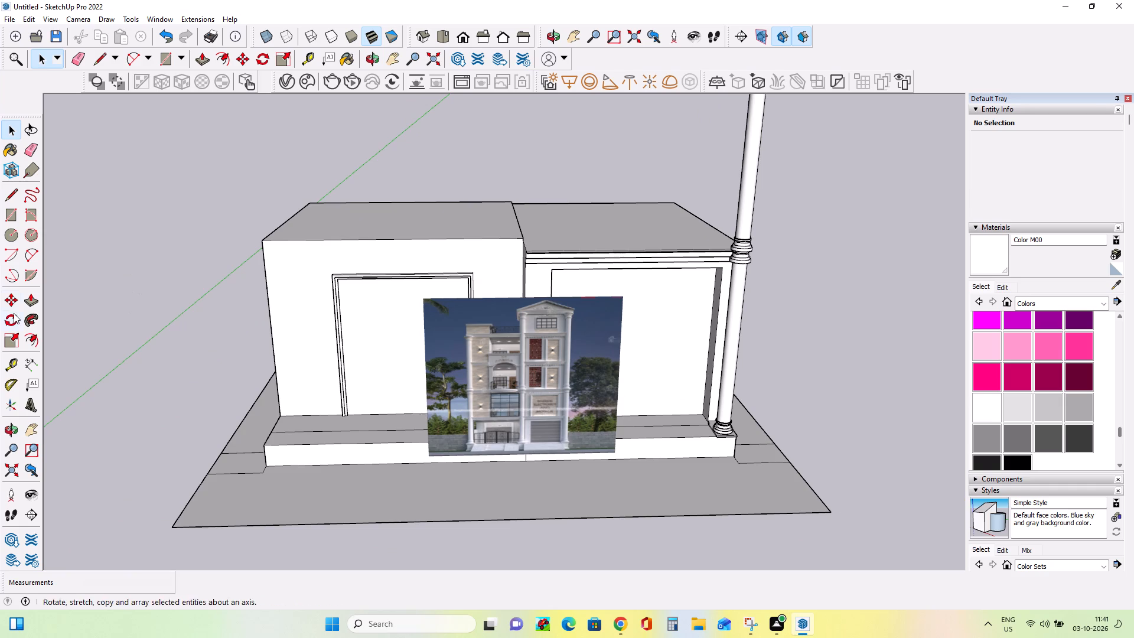
{"action": "left_click", "coordinate": [29, 302]}
{"action": "left_click", "coordinate": [489, 219]}
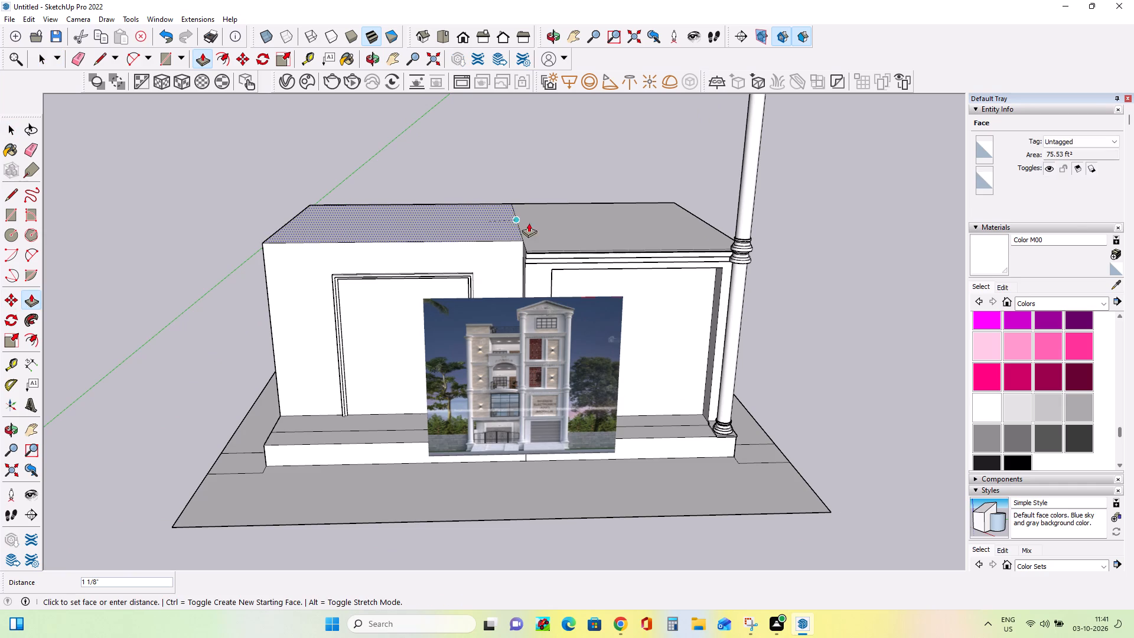
{"action": "double_click", "coordinate": [541, 224]}
Examine the reference facade image, focusing on the mouldings above the ground floor around the glazed window and shop sign.
{"action": "scroll", "coordinate": [532, 388], "scroll_direction": "up", "scroll_amount": 3}
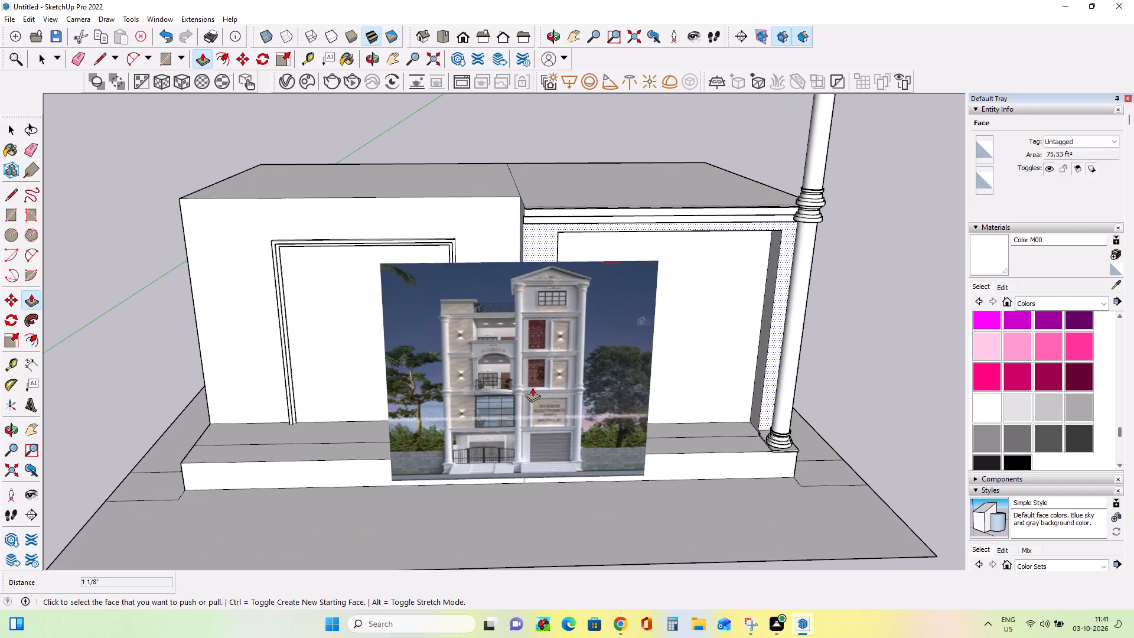
{"action": "scroll", "coordinate": [532, 388], "scroll_direction": "up", "scroll_amount": 9}
{"action": "middle_click_drag", "start_coordinate": [535, 405], "coordinate": [619, 456]}
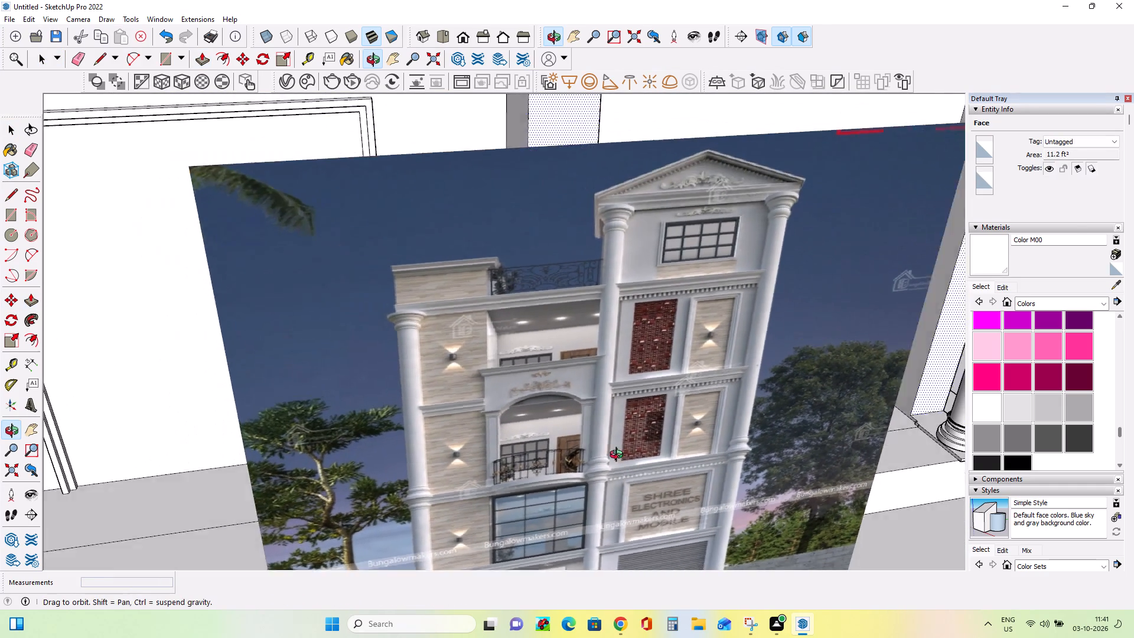
{"action": "middle_click_drag", "start_coordinate": [619, 456], "coordinate": [620, 457]}
{"action": "scroll", "coordinate": [620, 458], "scroll_direction": "down", "scroll_amount": 5}
{"action": "middle_click_drag", "start_coordinate": [597, 430], "coordinate": [519, 364]}
{"action": "scroll", "coordinate": [538, 486], "scroll_direction": "up", "scroll_amount": 5}
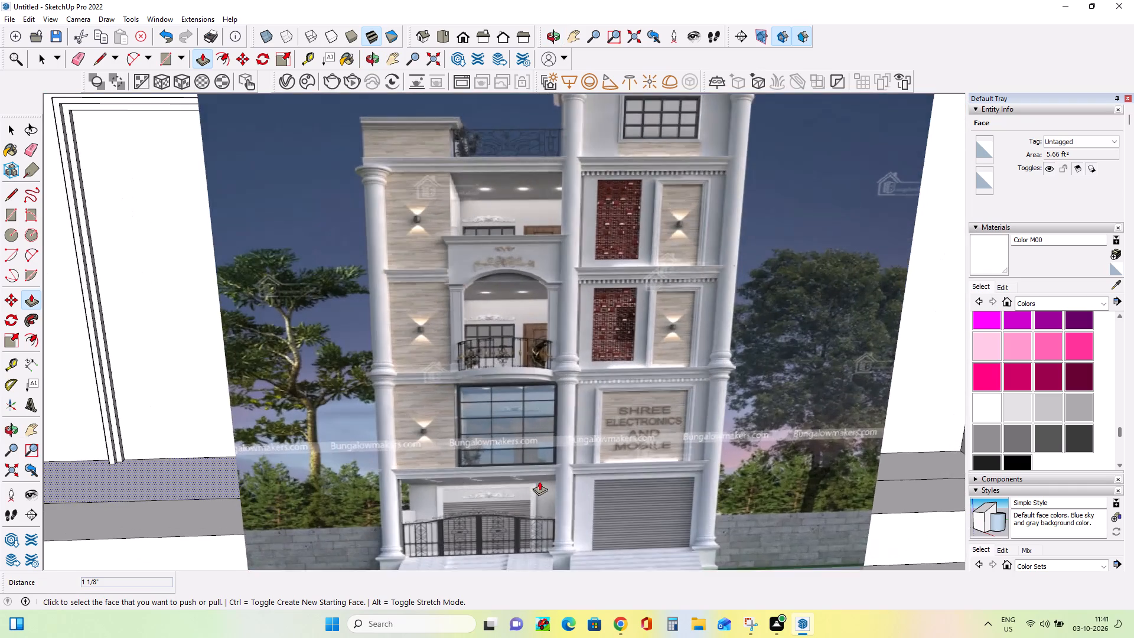
{"action": "scroll", "coordinate": [539, 481], "scroll_direction": "up", "scroll_amount": 8}
{"action": "middle_click_drag", "start_coordinate": [542, 479], "coordinate": [555, 445]}
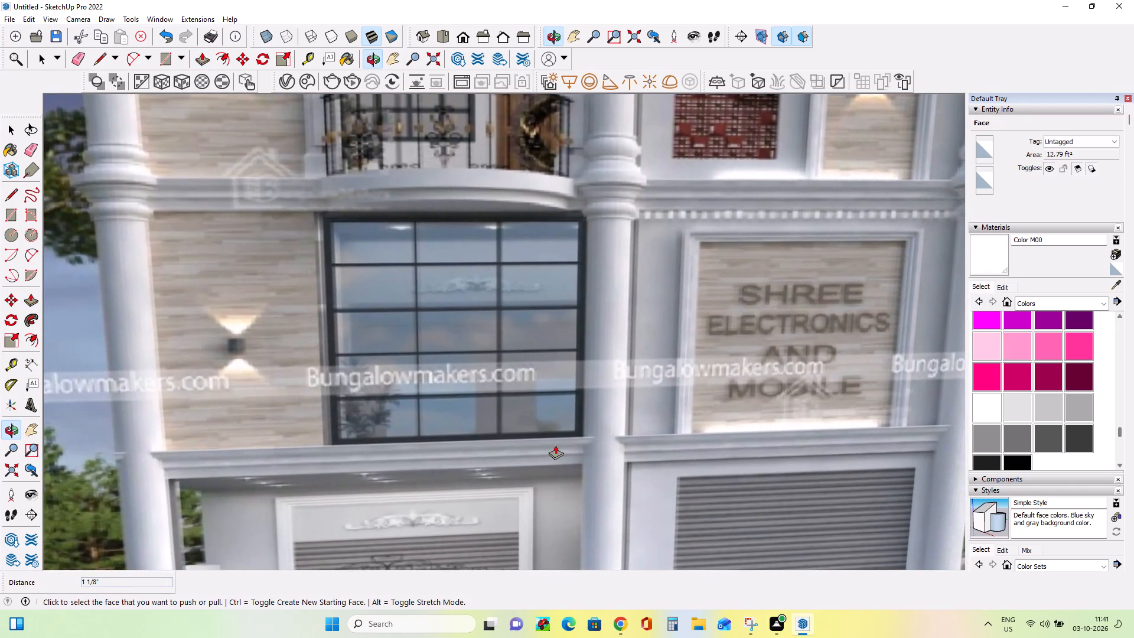
{"action": "scroll", "coordinate": [555, 445], "scroll_direction": "down", "scroll_amount": 12}
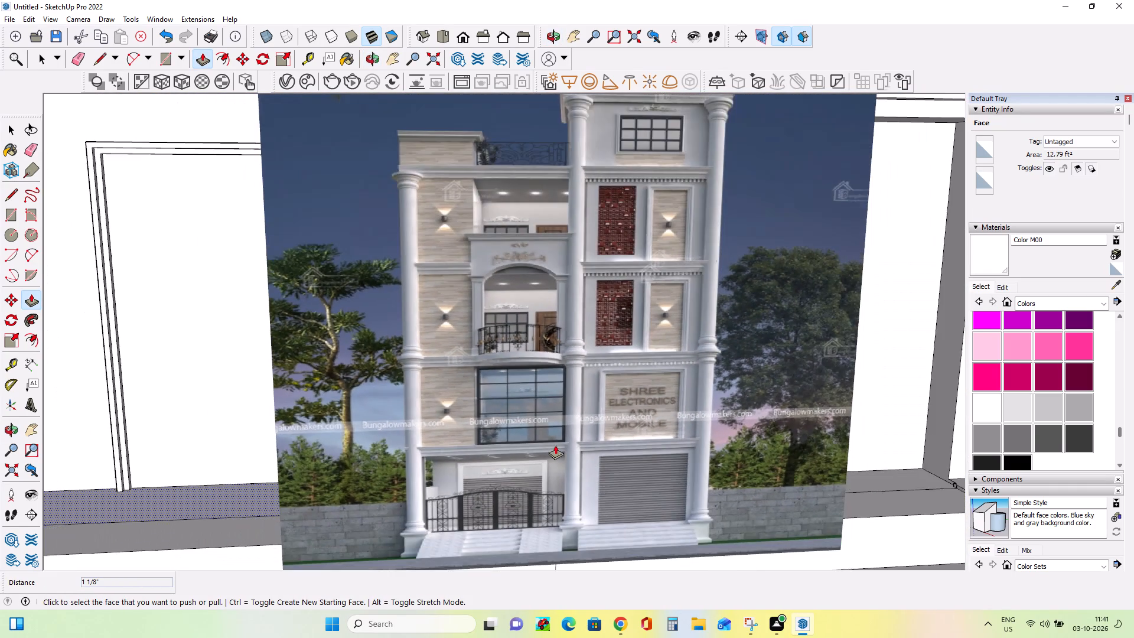
{"action": "scroll", "coordinate": [555, 445], "scroll_direction": "down", "scroll_amount": 4}
{"action": "scroll", "coordinate": [555, 445], "scroll_direction": "up", "scroll_amount": 2}
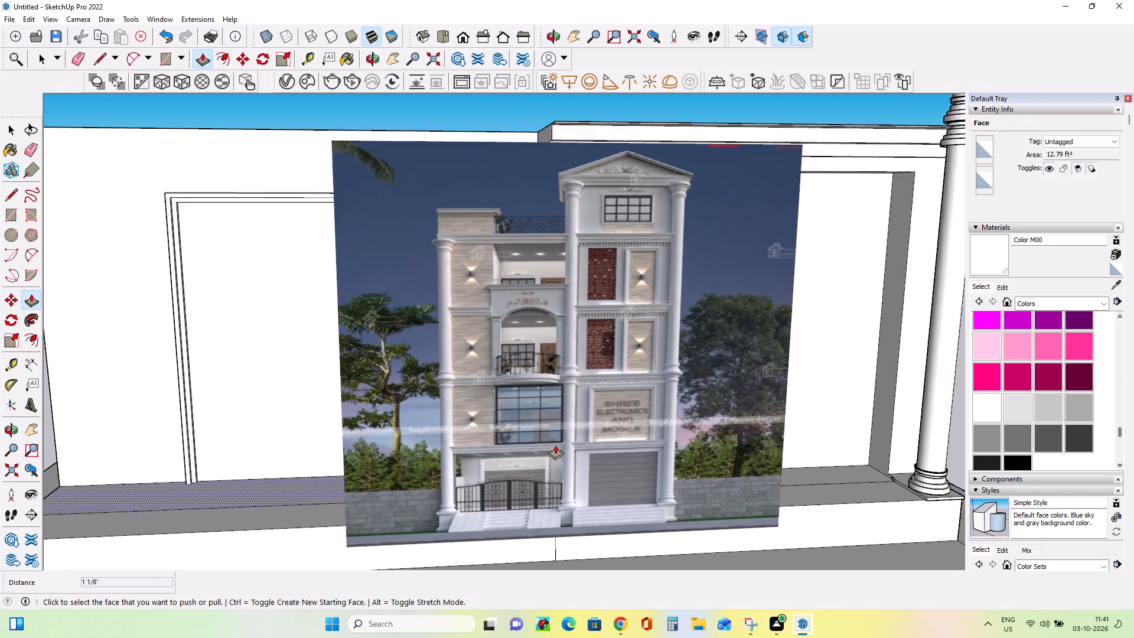
{"action": "scroll", "coordinate": [555, 445], "scroll_direction": "up", "scroll_amount": 2}
{"action": "middle_click_drag", "start_coordinate": [618, 436], "coordinate": [605, 436]}
{"action": "scroll", "coordinate": [656, 416], "scroll_direction": "down", "scroll_amount": 5}
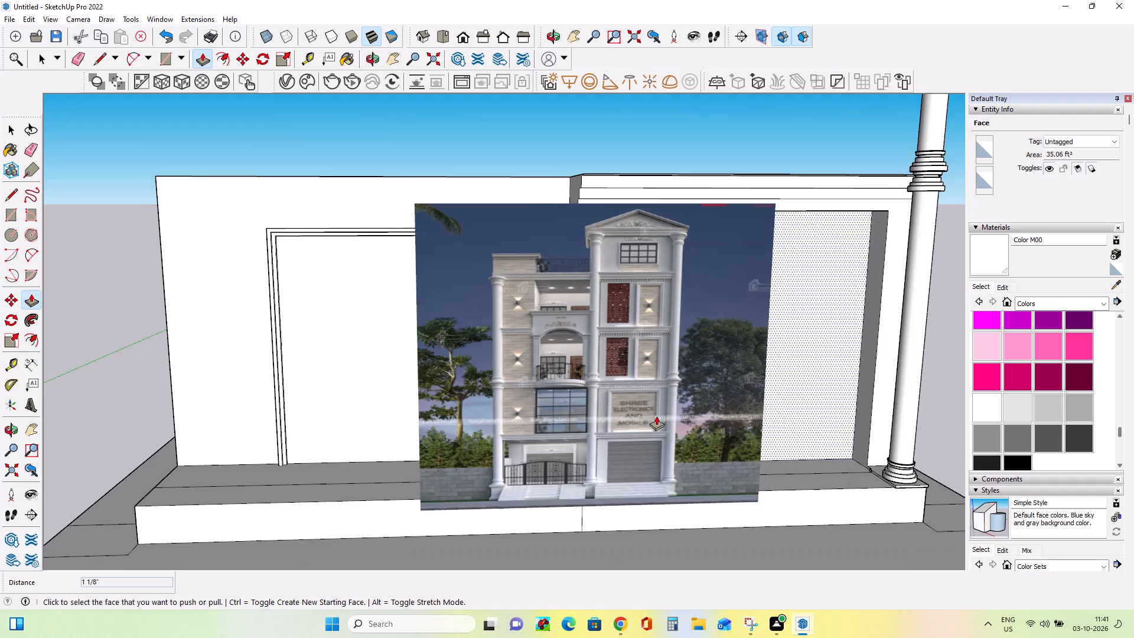
{"action": "scroll", "coordinate": [656, 416], "scroll_direction": "down", "scroll_amount": 4}
Pull the lower and upper bands of the right block's cornice outward with Push/Pull, the upper one by about 1 1/16 in.
{"action": "middle_click_drag", "start_coordinate": [866, 324], "coordinate": [598, 363]}
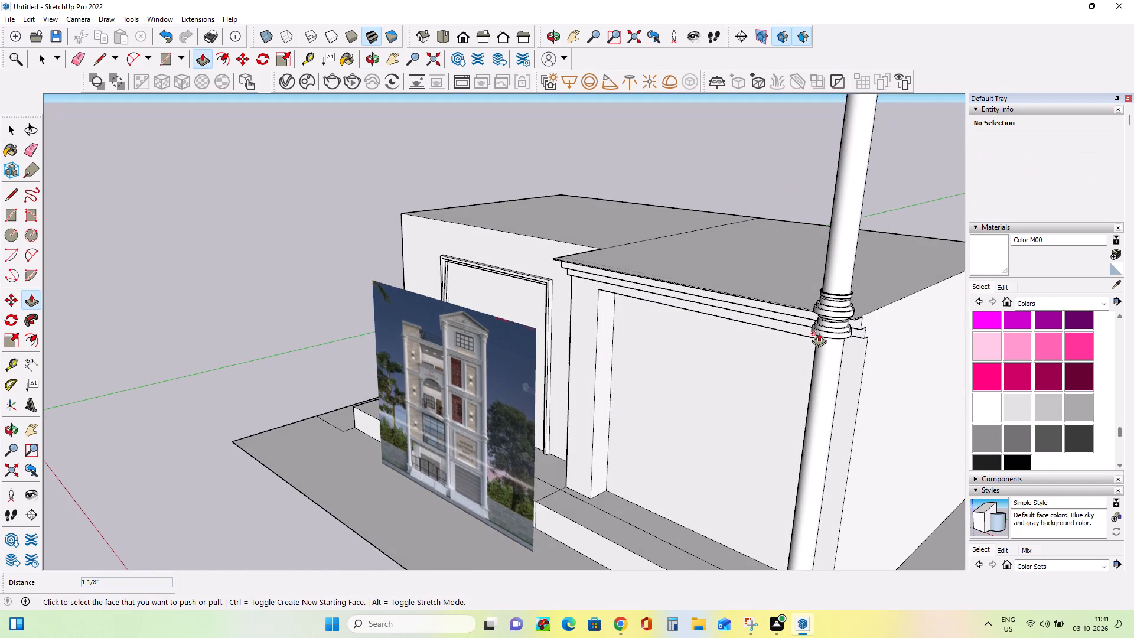
{"action": "scroll", "coordinate": [819, 333], "scroll_direction": "up", "scroll_amount": 4}
{"action": "middle_click_drag", "start_coordinate": [797, 341], "coordinate": [859, 347]}
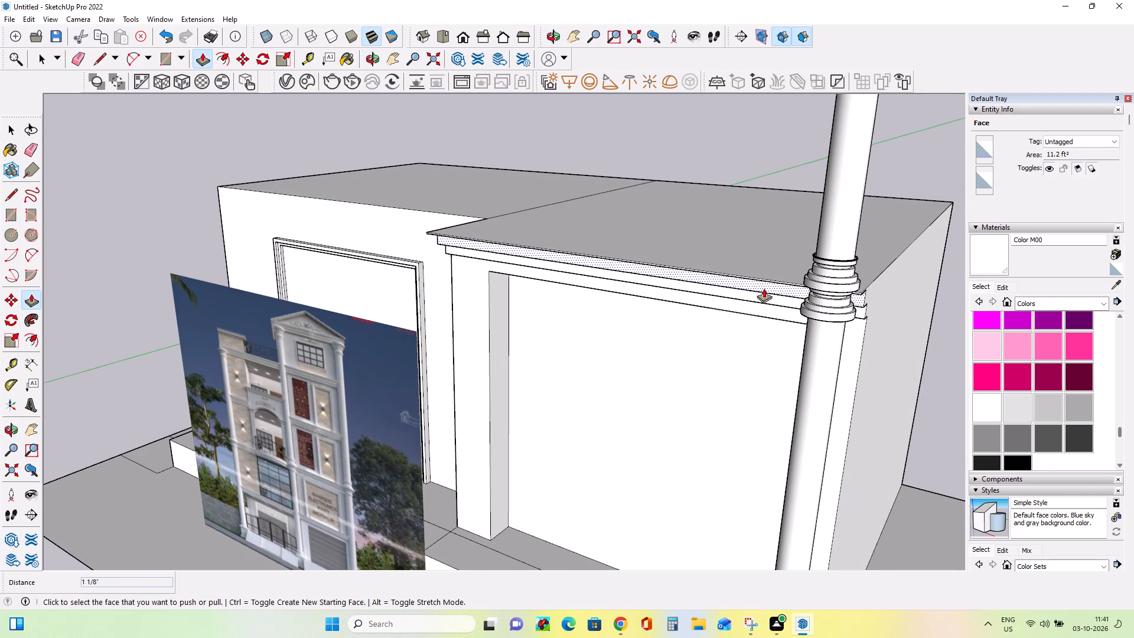
{"action": "scroll", "coordinate": [767, 303], "scroll_direction": "up", "scroll_amount": 7}
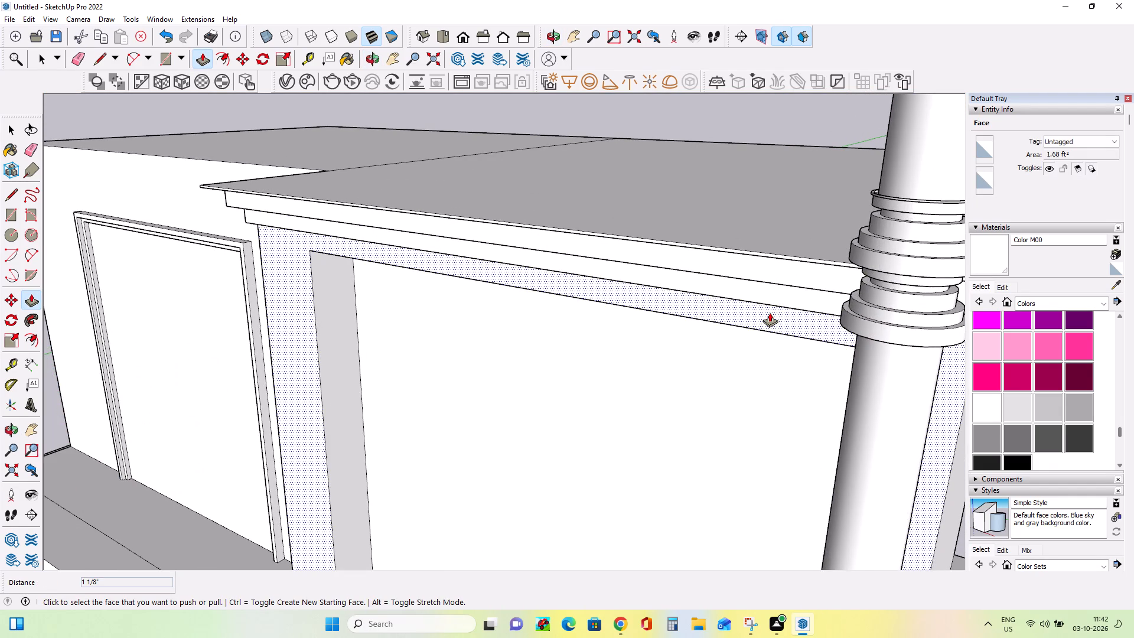
{"action": "left_click", "coordinate": [774, 296]}
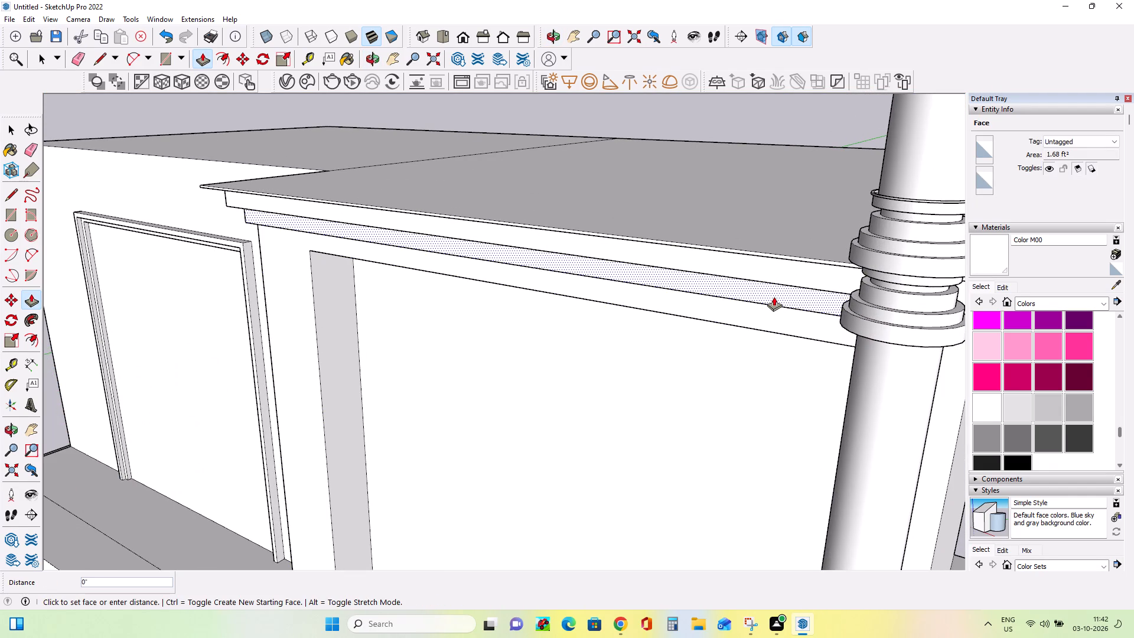
{"action": "left_click", "coordinate": [771, 300]}
{"action": "left_click", "coordinate": [751, 266]}
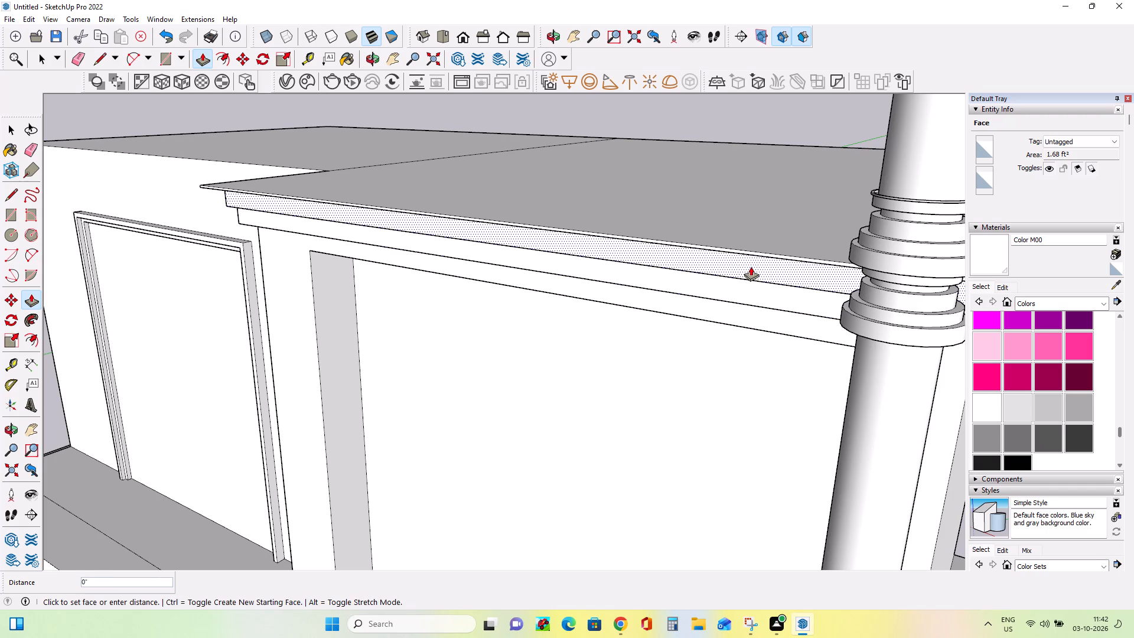
{"action": "left_click", "coordinate": [748, 272]}
Pull the thin top strip of the right block's cornice outward in two passes, about 1 7/16 in and about 4 in.
{"action": "scroll", "coordinate": [754, 264], "scroll_direction": "up", "scroll_amount": 3}
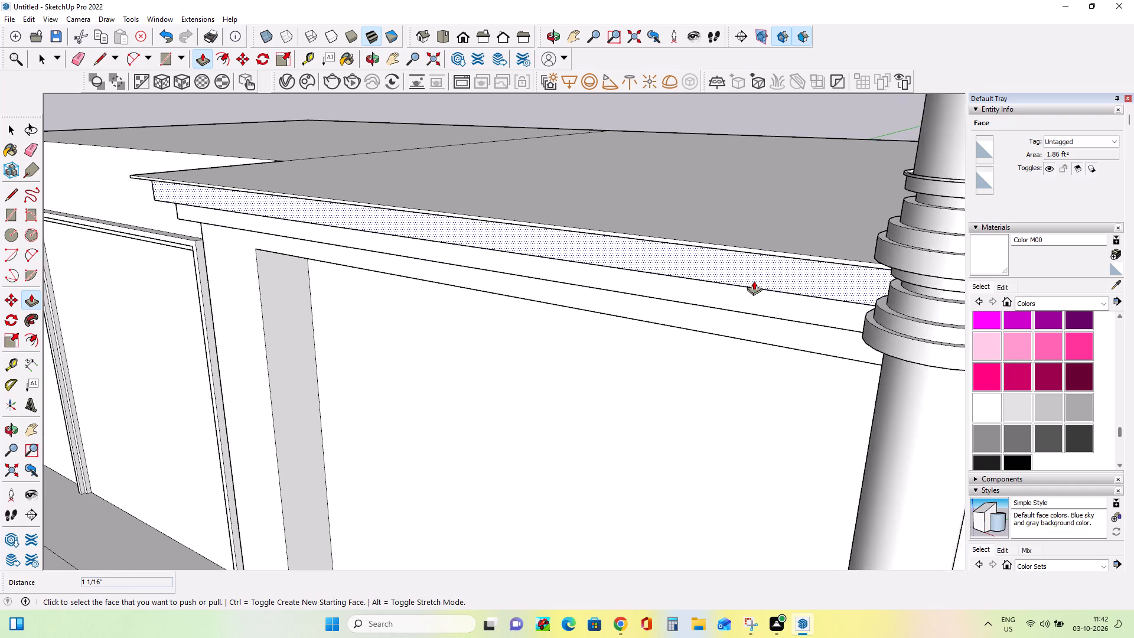
{"action": "middle_click_drag", "start_coordinate": [754, 297], "coordinate": [826, 229]}
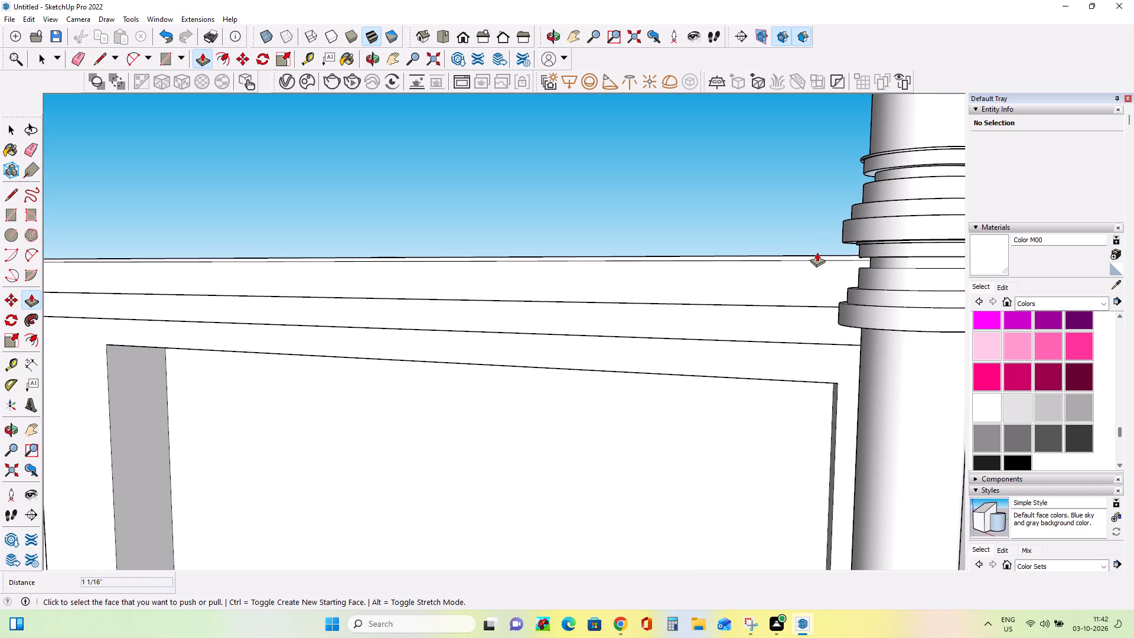
{"action": "left_click", "coordinate": [817, 256]}
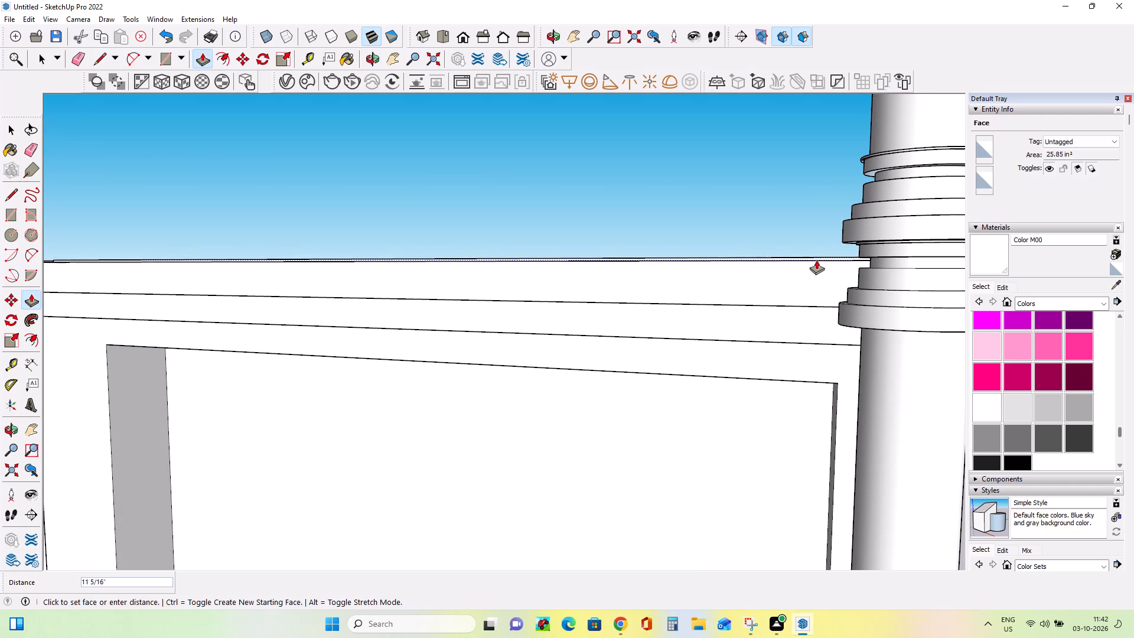
{"action": "left_click", "coordinate": [816, 256]}
{"action": "scroll", "coordinate": [817, 248], "scroll_direction": "up", "scroll_amount": 5}
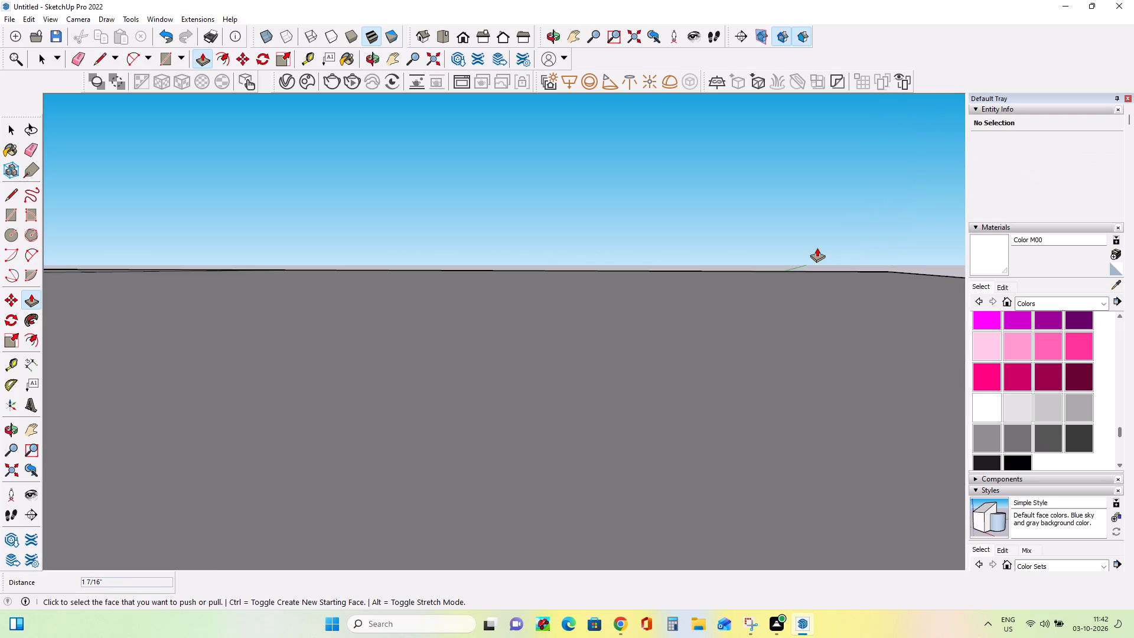
{"action": "scroll", "coordinate": [817, 248], "scroll_direction": "down", "scroll_amount": 4}
{"action": "scroll", "coordinate": [818, 249], "scroll_direction": "up", "scroll_amount": 3}
{"action": "scroll", "coordinate": [818, 255], "scroll_direction": "down", "scroll_amount": 3}
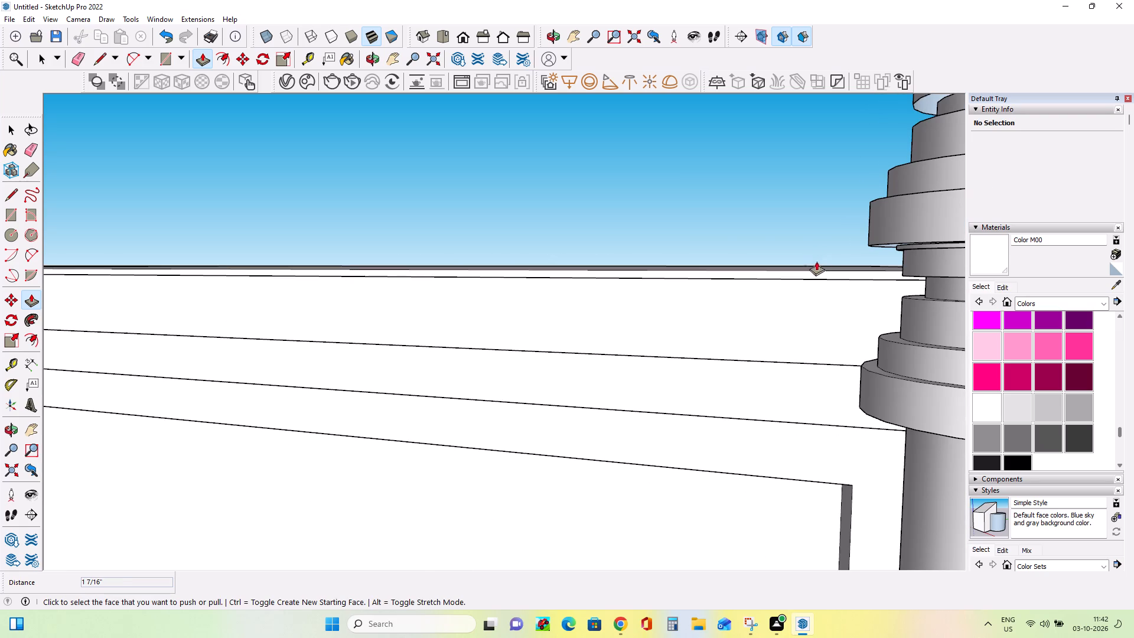
{"action": "left_click", "coordinate": [816, 270]}
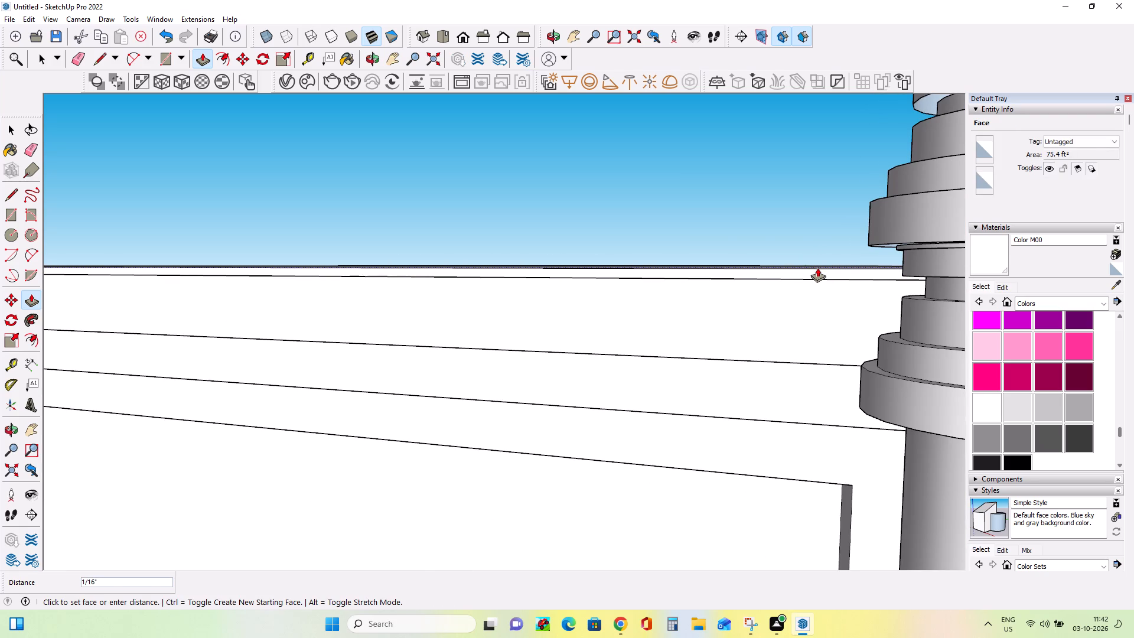
{"action": "key", "text": "Escape"}
{"action": "left_click", "coordinate": [820, 272]}
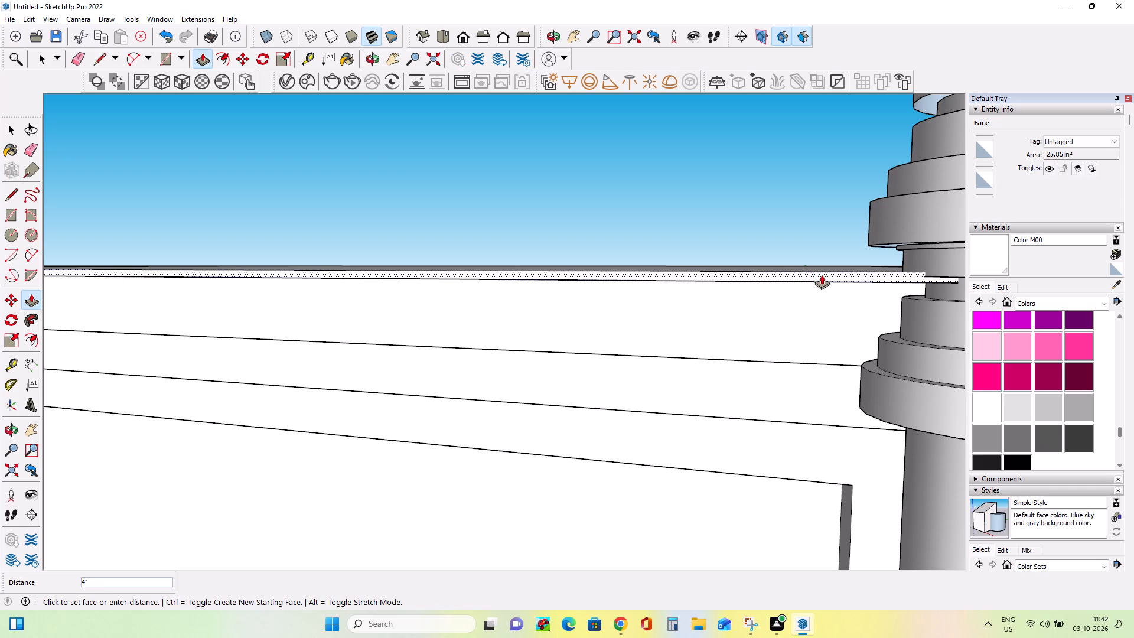
{"action": "left_click", "coordinate": [822, 275]}
Pull the right cornice's lower band outward about 3 7/16 in and its upper band about 3 in.
{"action": "scroll", "coordinate": [824, 303], "scroll_direction": "down", "scroll_amount": 16}
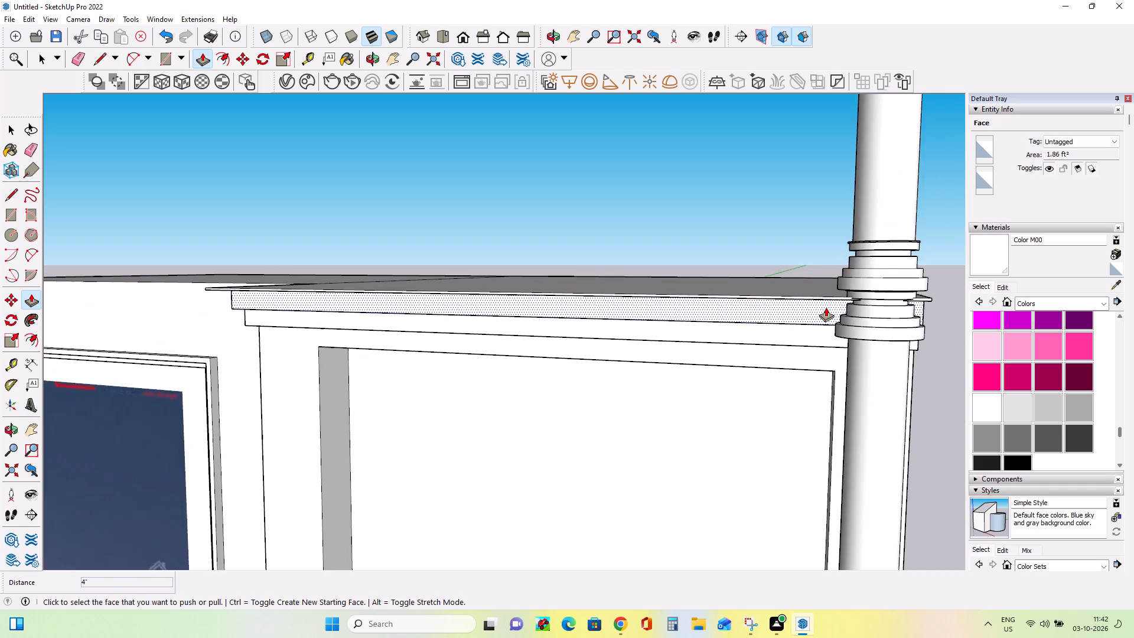
{"action": "scroll", "coordinate": [826, 307], "scroll_direction": "down", "scroll_amount": 3}
{"action": "middle_click_drag", "start_coordinate": [792, 395], "coordinate": [872, 354]}
{"action": "scroll", "coordinate": [690, 373], "scroll_direction": "down", "scroll_amount": 3}
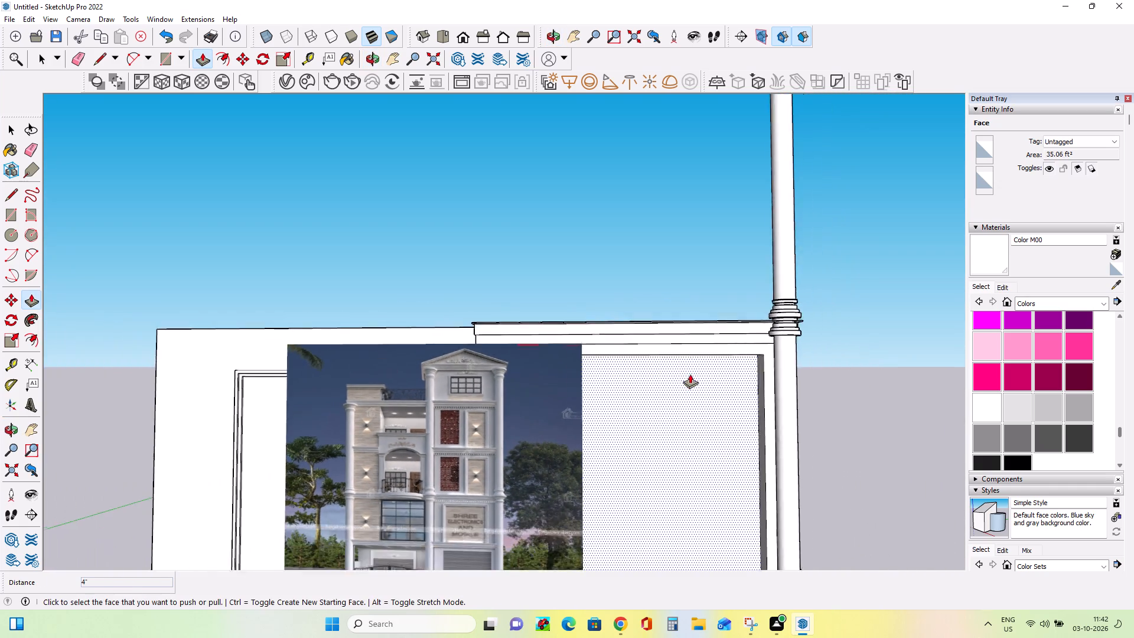
{"action": "middle_click_drag", "start_coordinate": [693, 380], "coordinate": [723, 497]}
{"action": "scroll", "coordinate": [439, 360], "scroll_direction": "up", "scroll_amount": 4}
{"action": "middle_click_drag", "start_coordinate": [442, 359], "coordinate": [465, 300]}
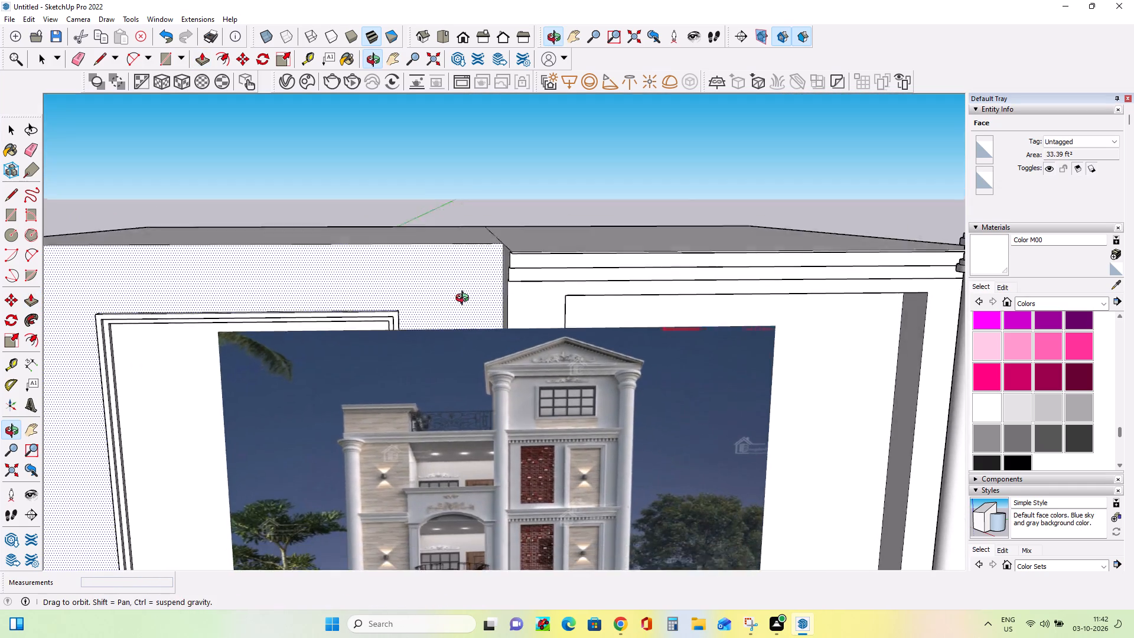
{"action": "middle_click_drag", "start_coordinate": [465, 300], "coordinate": [442, 292]}
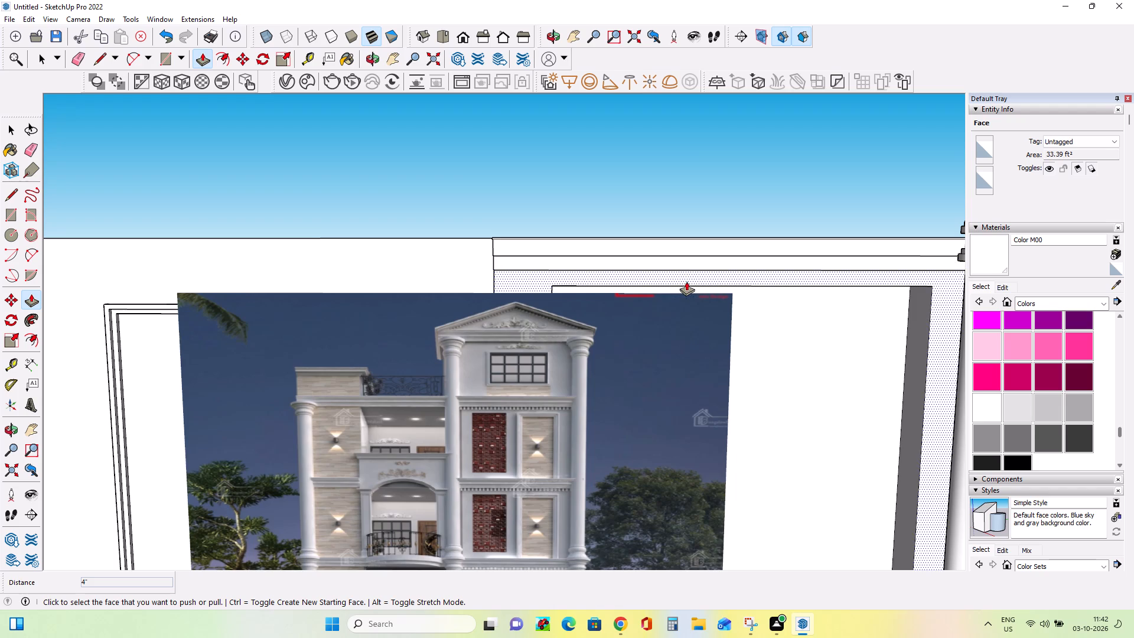
{"action": "left_click", "coordinate": [683, 266]}
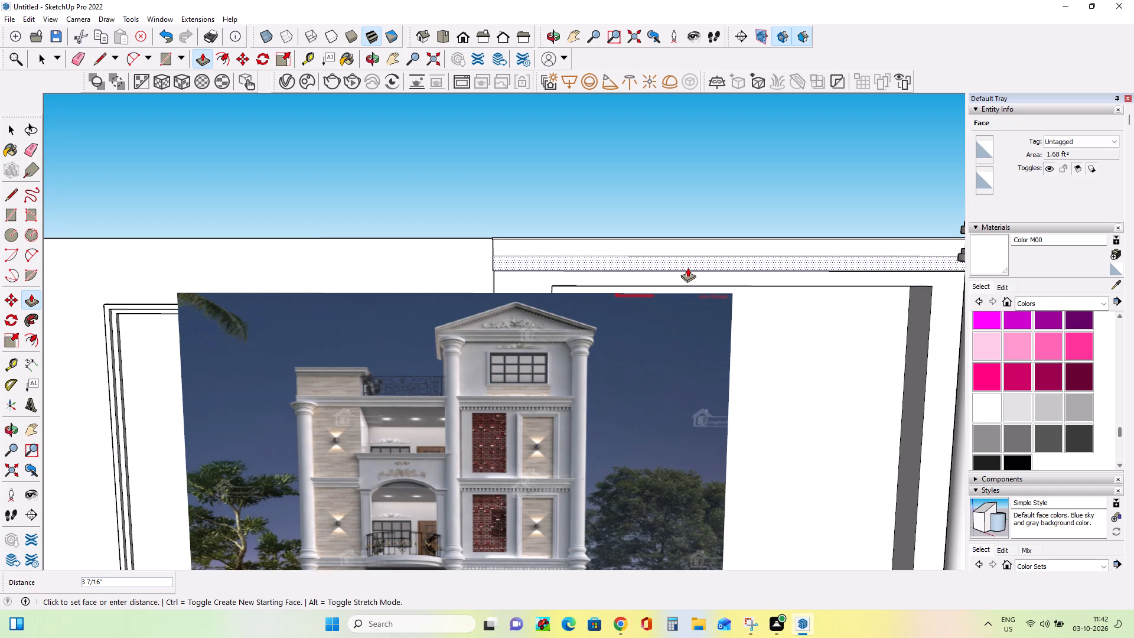
{"action": "left_click", "coordinate": [687, 268]}
{"action": "left_click", "coordinate": [686, 248]}
{"action": "left_click", "coordinate": [690, 251]}
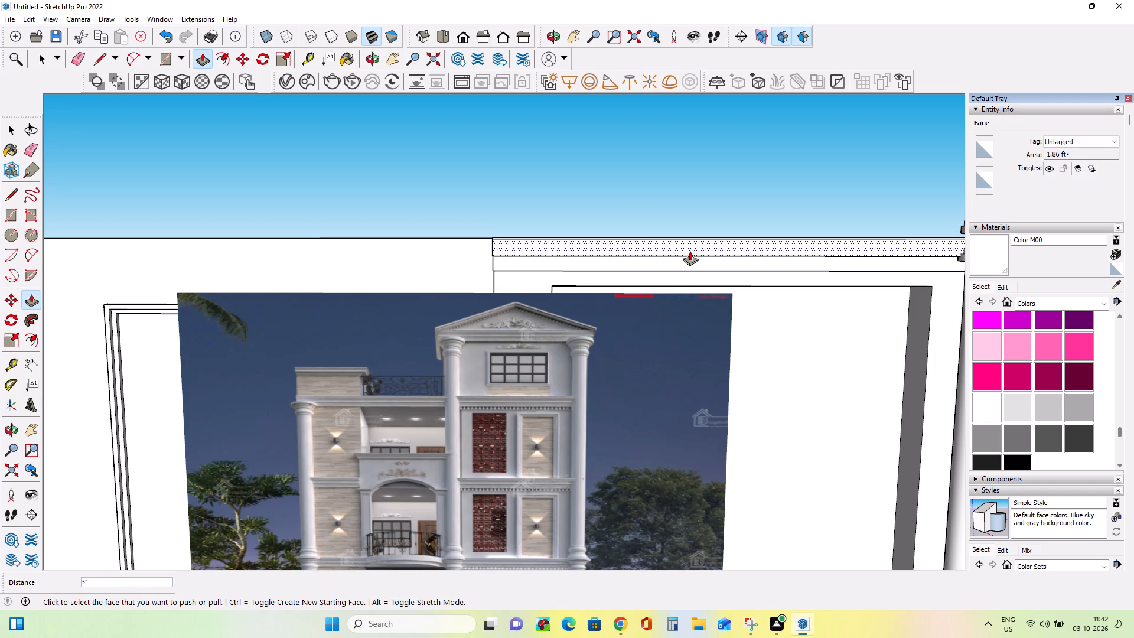
Inspect the stepped cornice, its junction with the round column and the two blocks from several angles.
{"action": "scroll", "coordinate": [692, 253], "scroll_direction": "down", "scroll_amount": 5}
{"action": "scroll", "coordinate": [793, 261], "scroll_direction": "up", "scroll_amount": 3}
{"action": "middle_click_drag", "start_coordinate": [794, 262], "coordinate": [804, 278]}
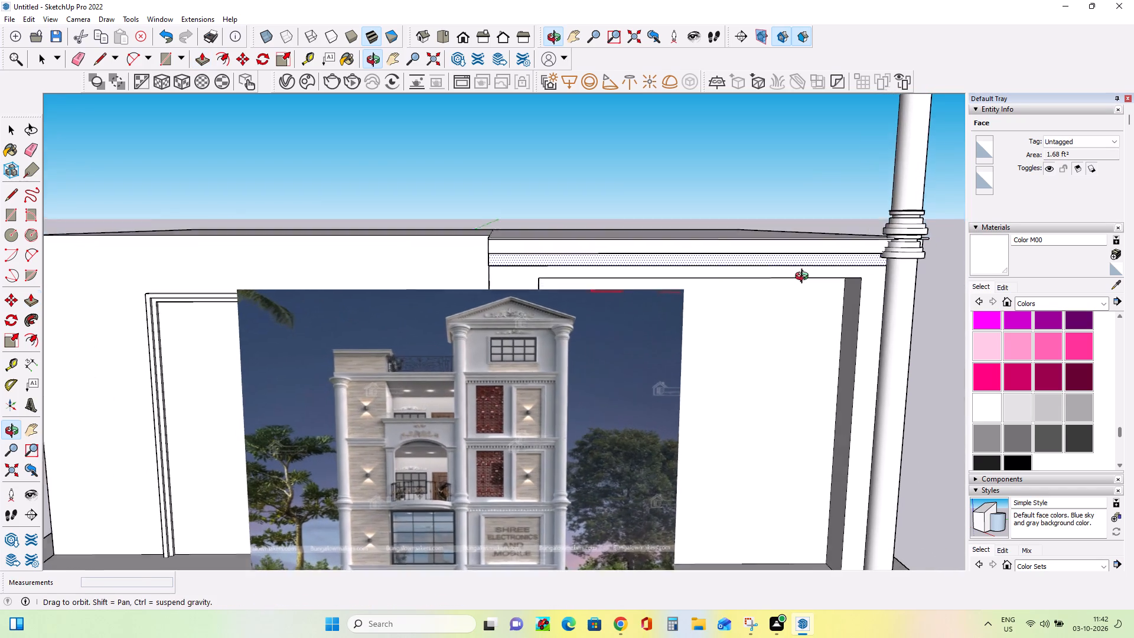
{"action": "middle_click_drag", "start_coordinate": [804, 278], "coordinate": [816, 298]}
{"action": "middle_click_drag", "start_coordinate": [618, 246], "coordinate": [659, 219]}
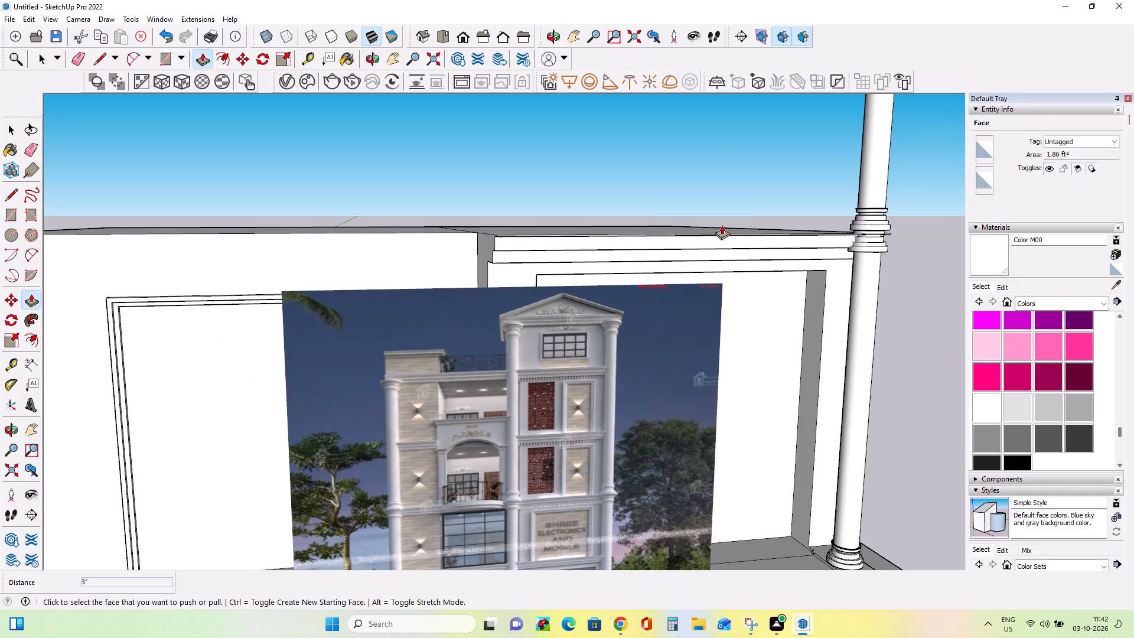
{"action": "scroll", "coordinate": [723, 225], "scroll_direction": "up", "scroll_amount": 3}
{"action": "scroll", "coordinate": [723, 225], "scroll_direction": "down", "scroll_amount": 3}
{"action": "middle_click_drag", "start_coordinate": [794, 257], "coordinate": [680, 259]}
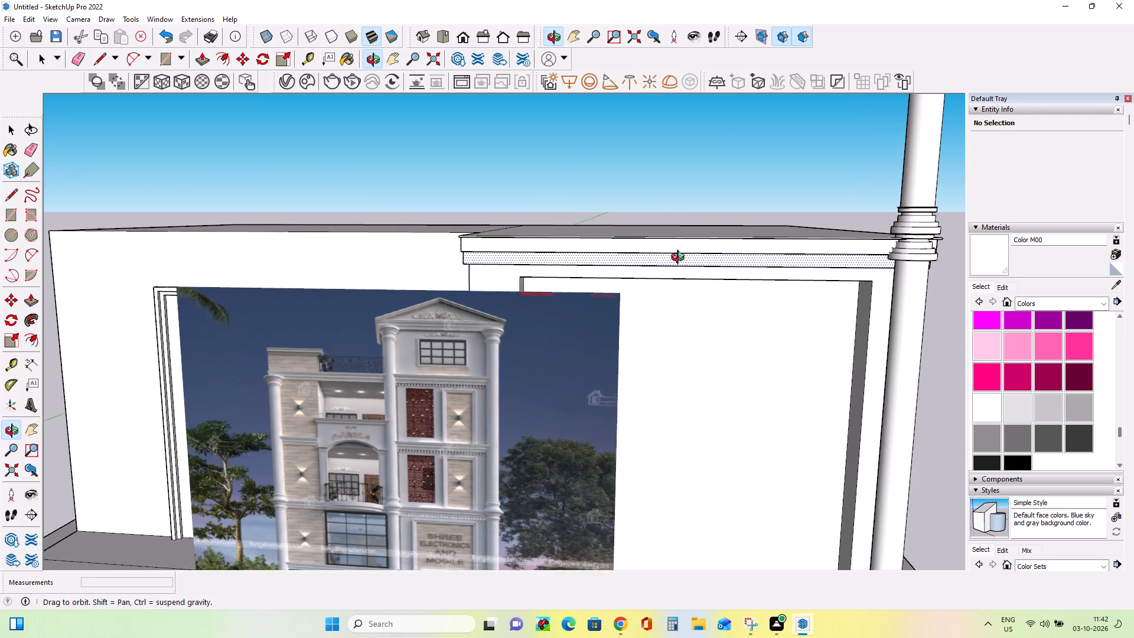
{"action": "middle_click_drag", "start_coordinate": [680, 259], "coordinate": [648, 263]}
{"action": "middle_click", "coordinate": [648, 263]}
{"action": "middle_click_drag", "start_coordinate": [707, 274], "coordinate": [781, 278]}
{"action": "scroll", "coordinate": [788, 282], "scroll_direction": "down", "scroll_amount": 7}
{"action": "middle_click_drag", "start_coordinate": [503, 343], "coordinate": [659, 436]}
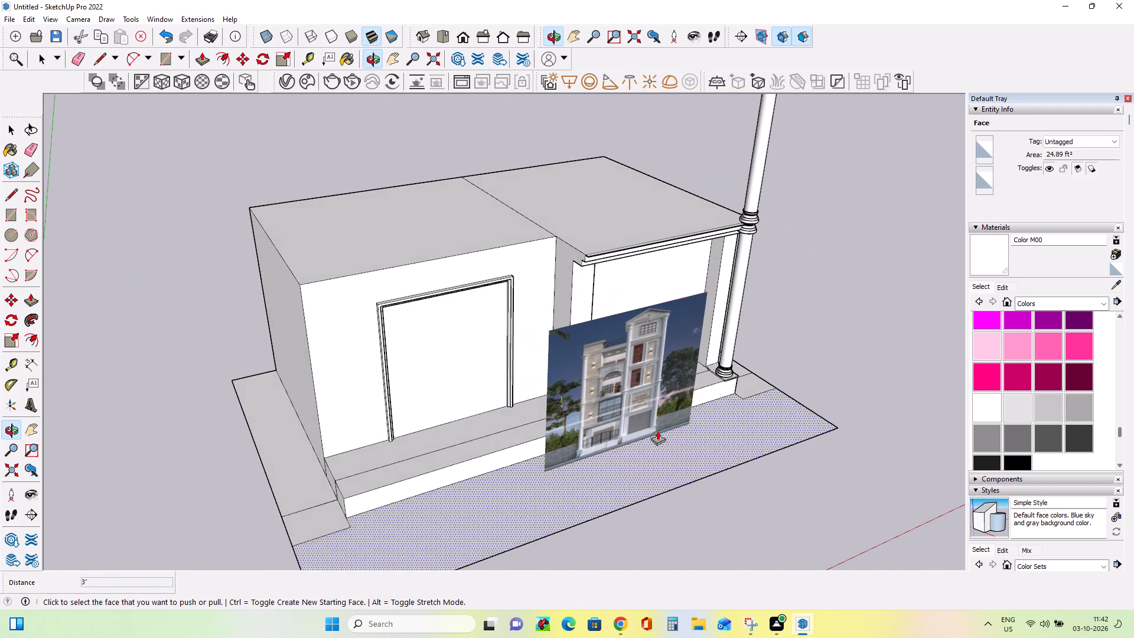
{"action": "scroll", "coordinate": [542, 229], "scroll_direction": "up", "scroll_amount": 6}
{"action": "scroll", "coordinate": [661, 286], "scroll_direction": "down", "scroll_amount": 3}
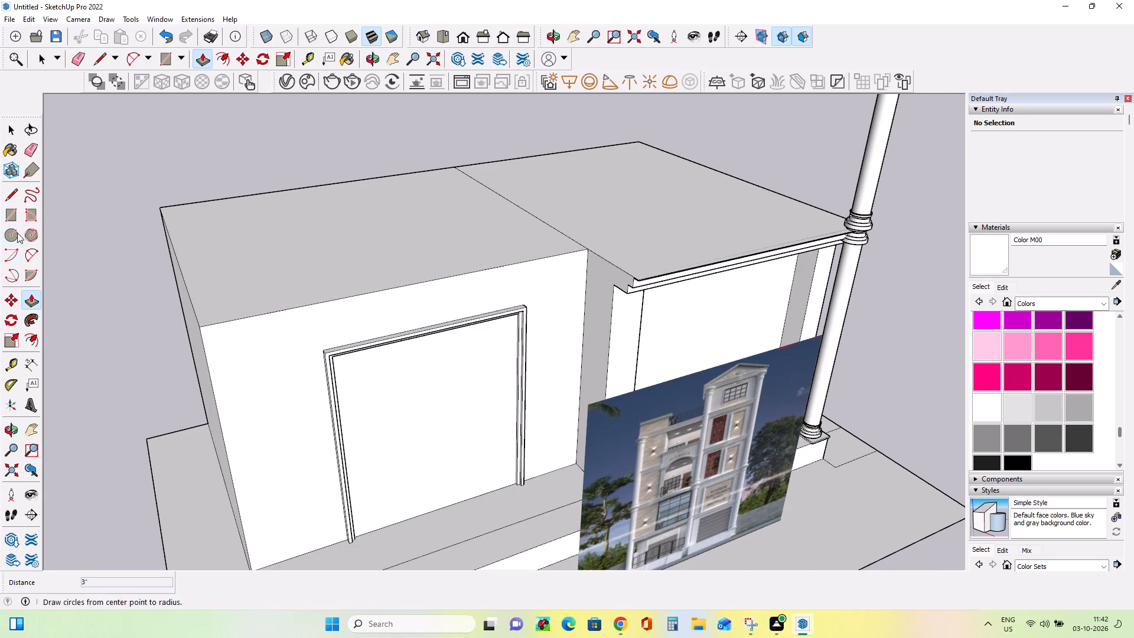
Draw a full-width rectangle along the top edge of the left block's front face for its cornice band.
{"action": "left_click", "coordinate": [11, 212]}
{"action": "scroll", "coordinate": [590, 320], "scroll_direction": "up", "scroll_amount": 3}
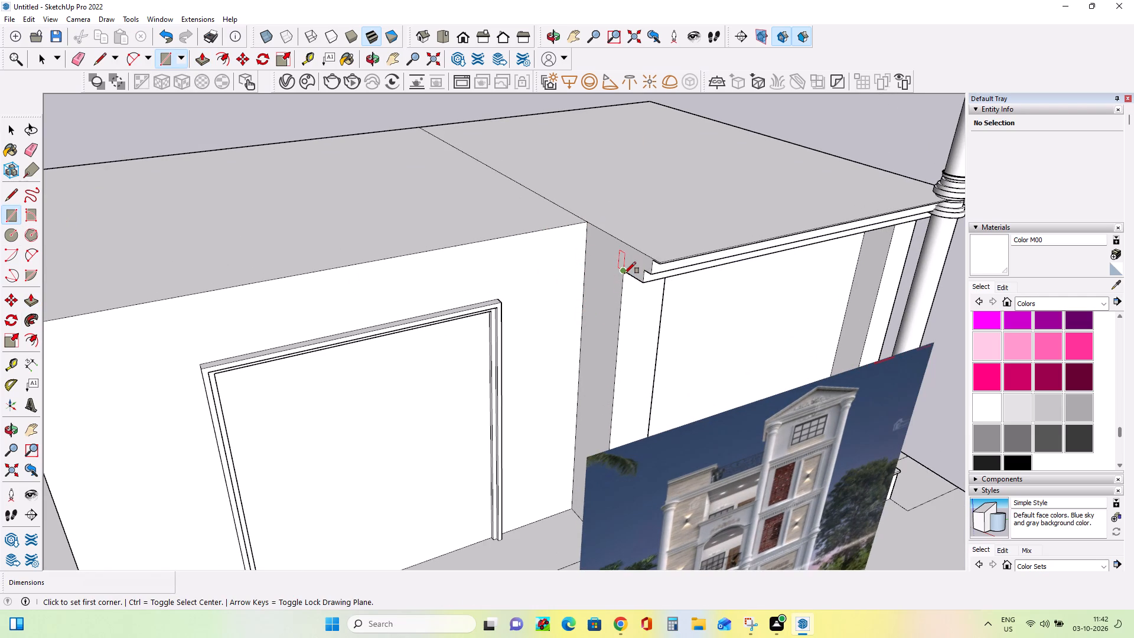
{"action": "left_click", "coordinate": [584, 262]}
{"action": "scroll", "coordinate": [197, 314], "scroll_direction": "down", "scroll_amount": 6}
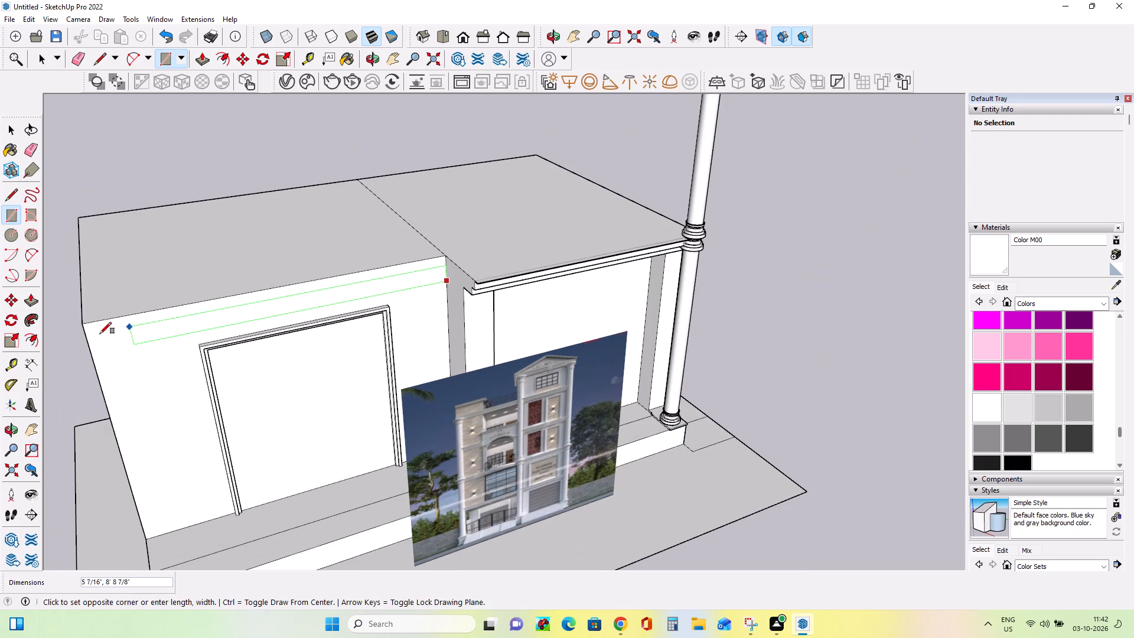
{"action": "left_click", "coordinate": [83, 324]}
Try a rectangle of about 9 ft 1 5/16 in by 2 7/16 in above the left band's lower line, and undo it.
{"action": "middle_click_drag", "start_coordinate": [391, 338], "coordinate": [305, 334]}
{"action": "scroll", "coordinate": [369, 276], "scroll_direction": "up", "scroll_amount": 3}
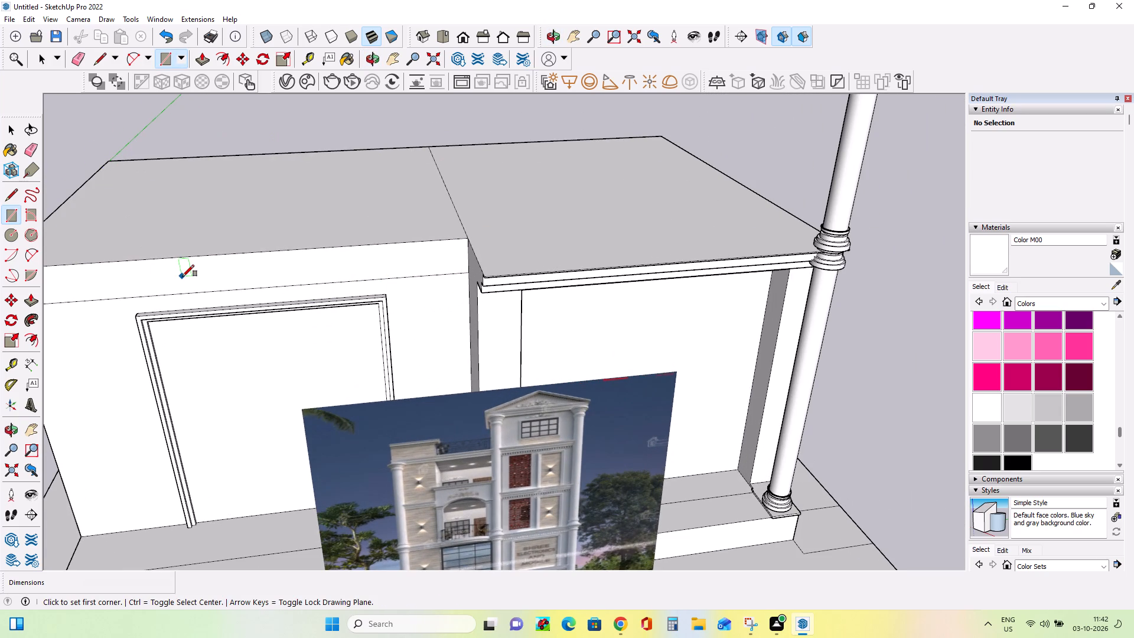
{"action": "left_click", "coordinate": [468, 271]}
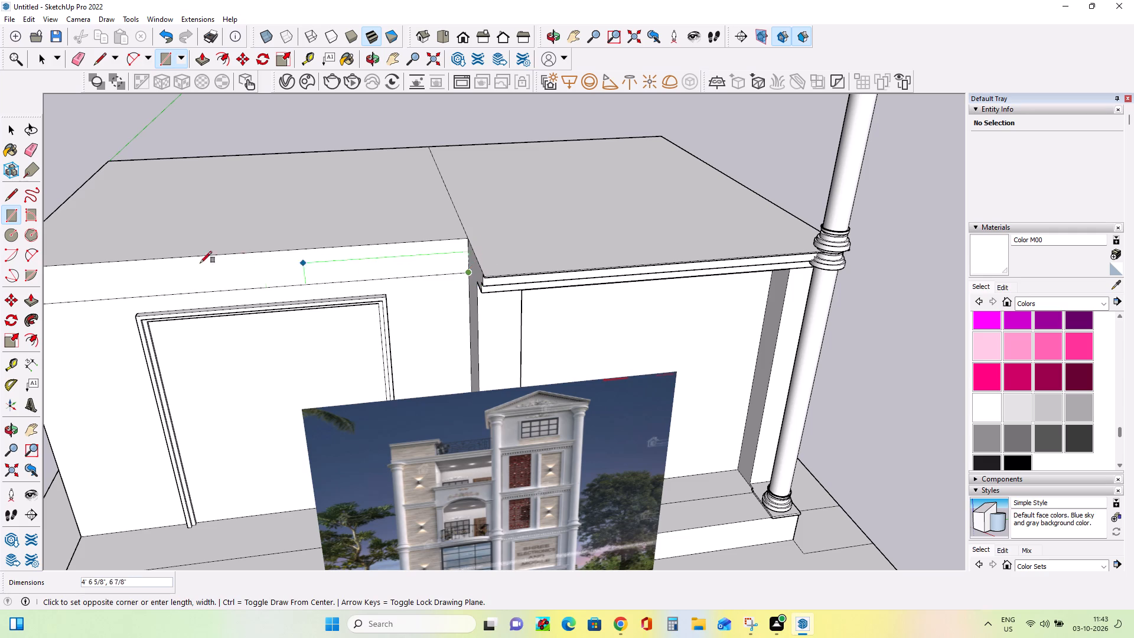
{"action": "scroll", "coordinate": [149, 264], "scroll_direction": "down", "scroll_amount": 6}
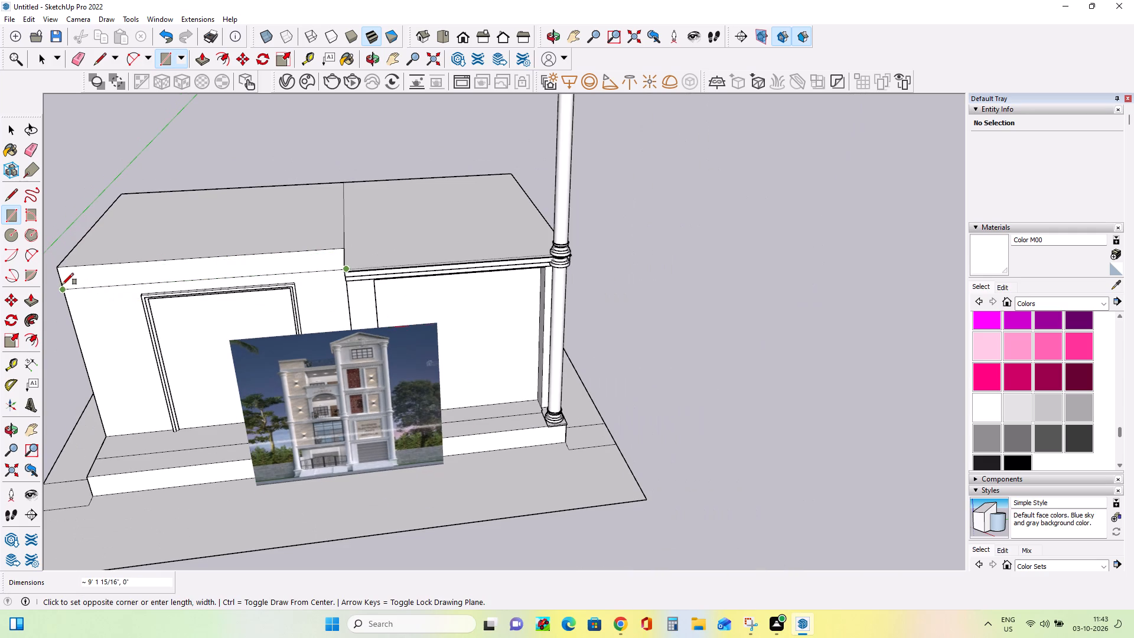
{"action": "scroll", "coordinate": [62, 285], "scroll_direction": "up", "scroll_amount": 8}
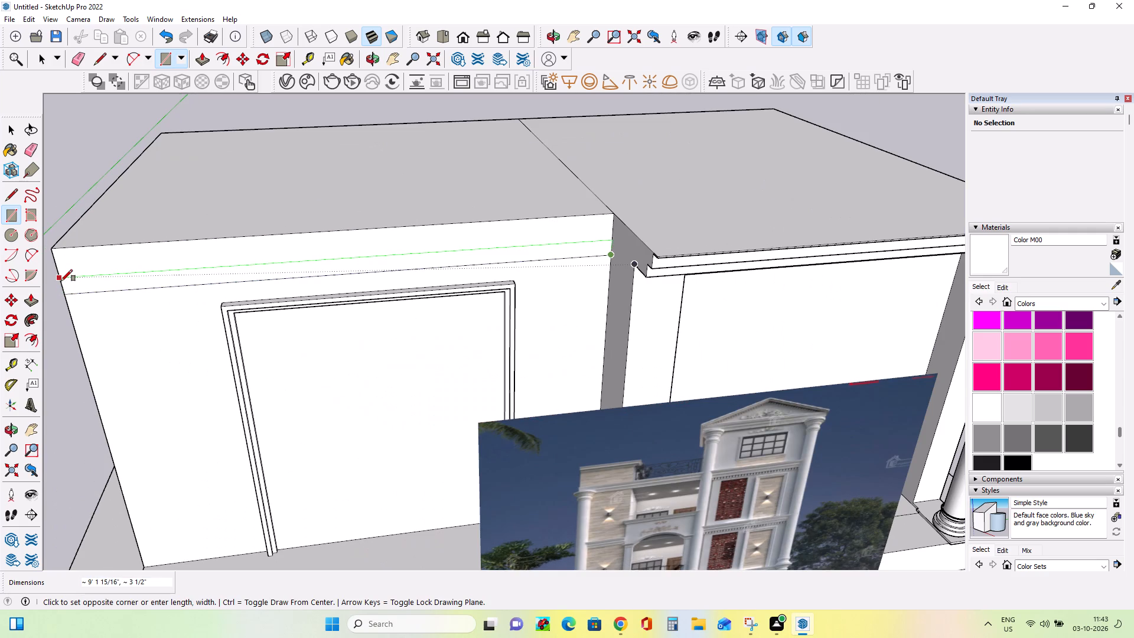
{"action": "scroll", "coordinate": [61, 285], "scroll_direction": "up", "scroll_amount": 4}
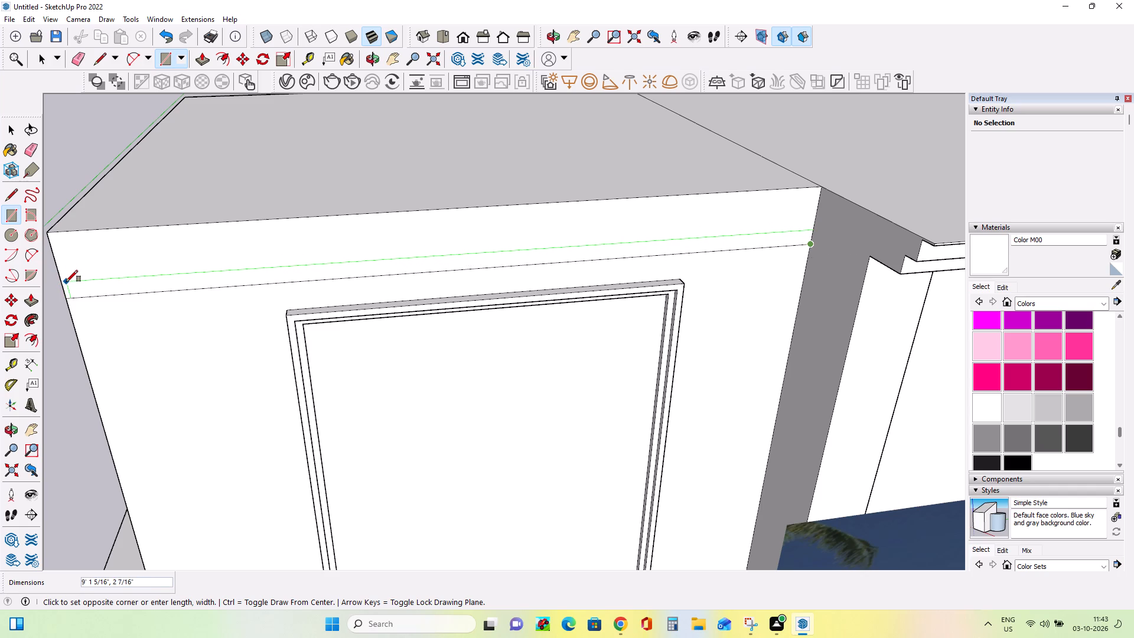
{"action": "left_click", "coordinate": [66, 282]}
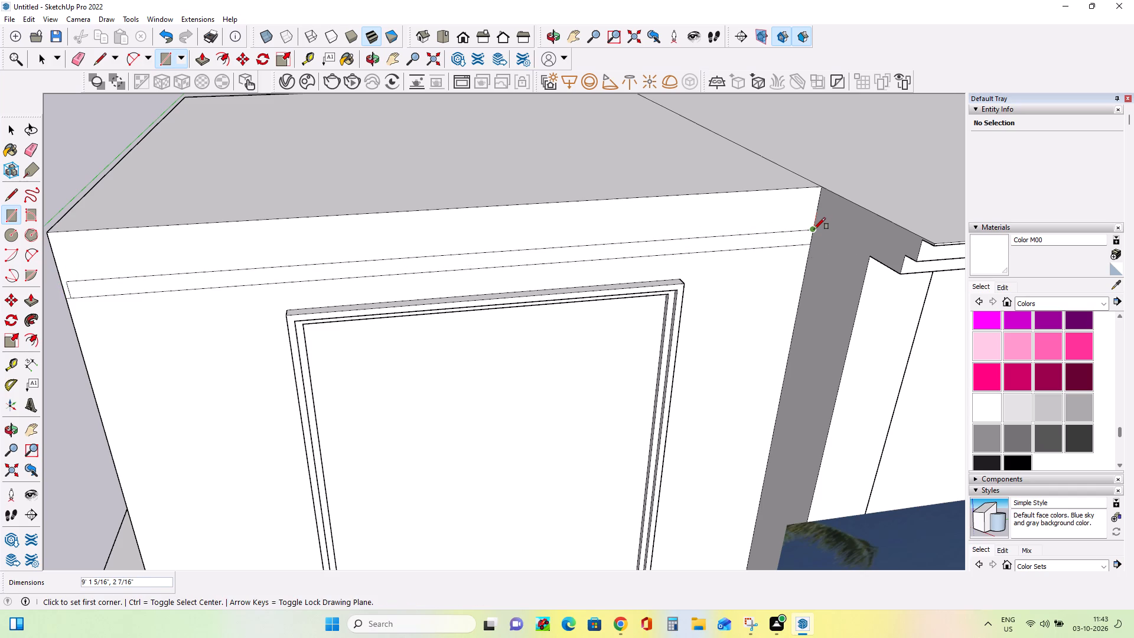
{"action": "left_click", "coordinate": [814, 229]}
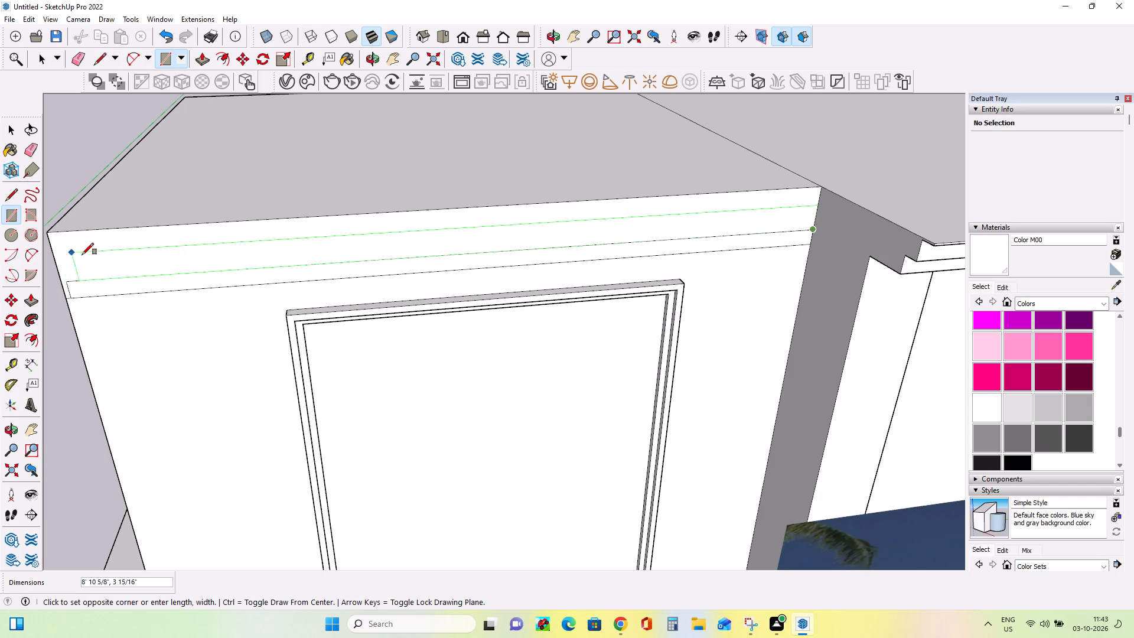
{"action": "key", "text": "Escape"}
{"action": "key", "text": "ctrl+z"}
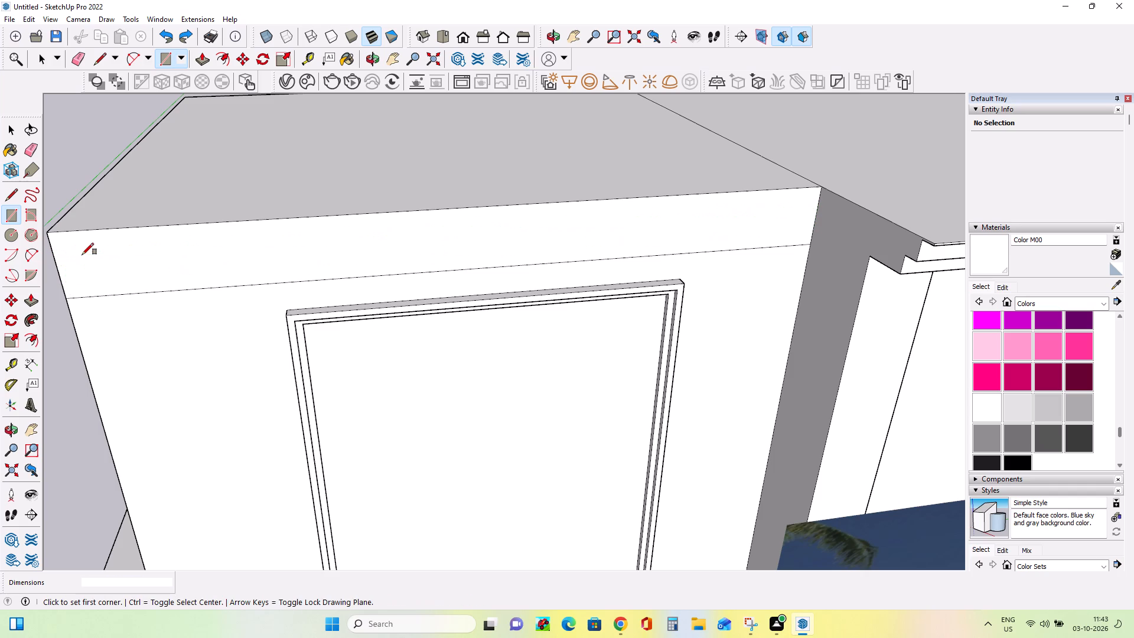
Divide the left block's cornice band with two stacked full-width rectangles, about 3 1/2 in and 4 3/4 in high, leaving a thin top strip.
{"action": "left_click", "coordinate": [809, 243]}
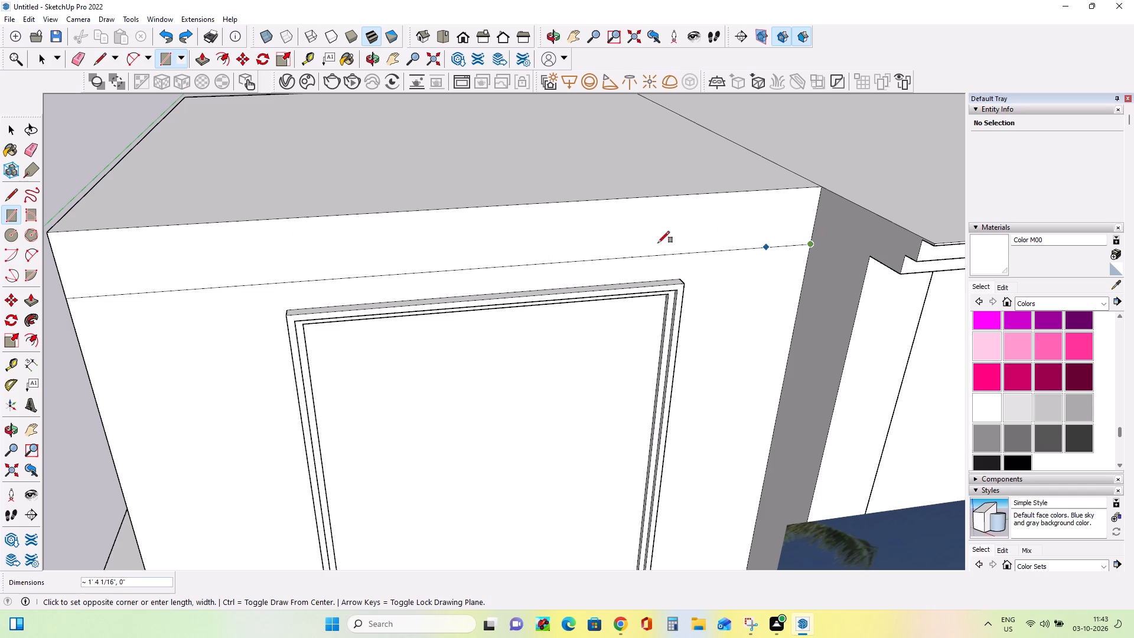
{"action": "left_click", "coordinate": [60, 277]}
{"action": "middle_click_drag", "start_coordinate": [104, 311], "coordinate": [128, 306]}
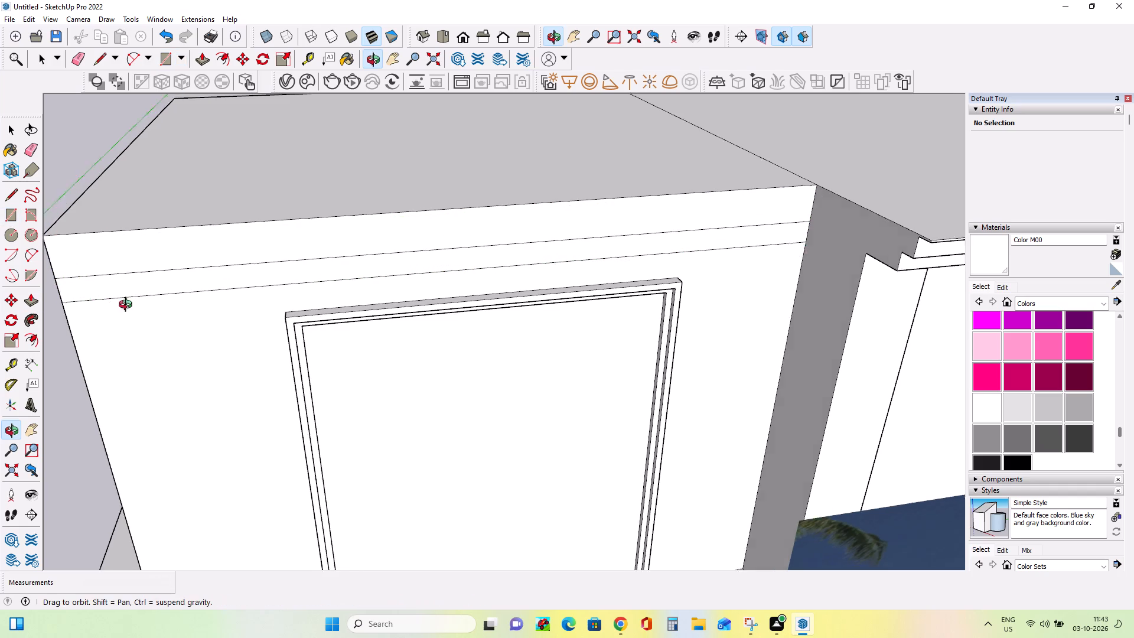
{"action": "middle_click_drag", "start_coordinate": [128, 306], "coordinate": [168, 270]}
{"action": "scroll", "coordinate": [697, 265], "scroll_direction": "down", "scroll_amount": 3}
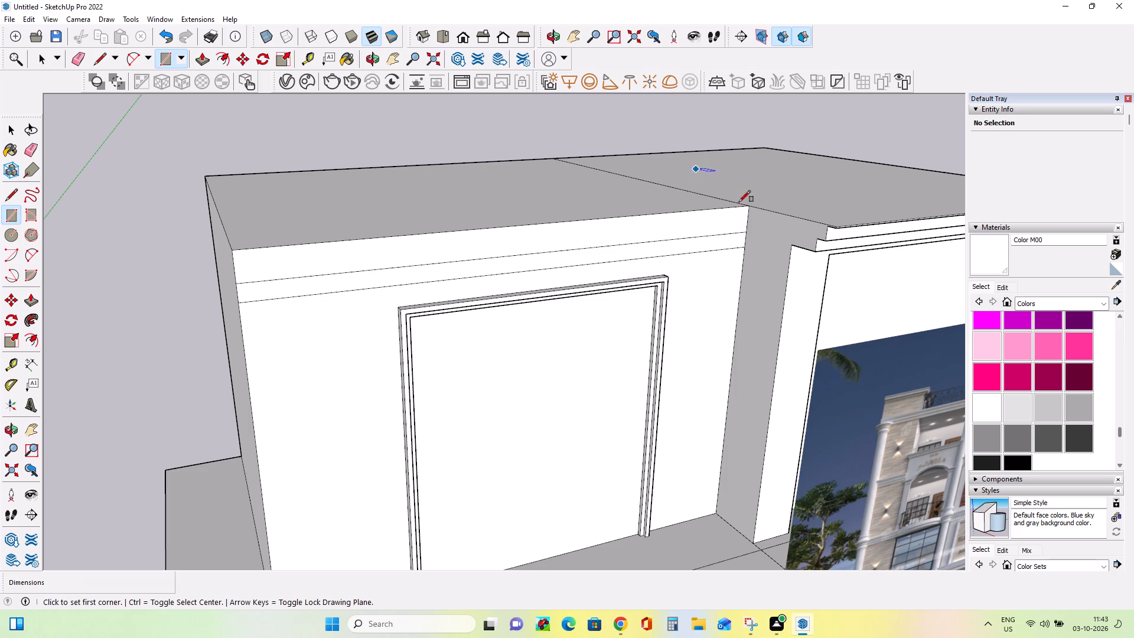
{"action": "left_click", "coordinate": [747, 231]}
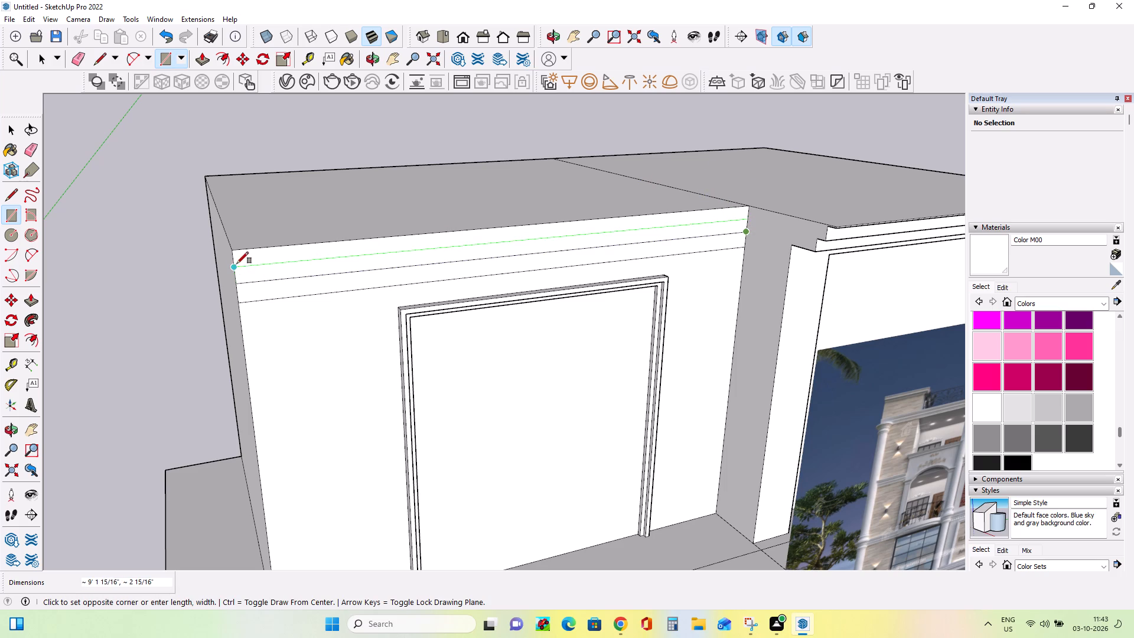
{"action": "scroll", "coordinate": [236, 262], "scroll_direction": "up", "scroll_amount": 1}
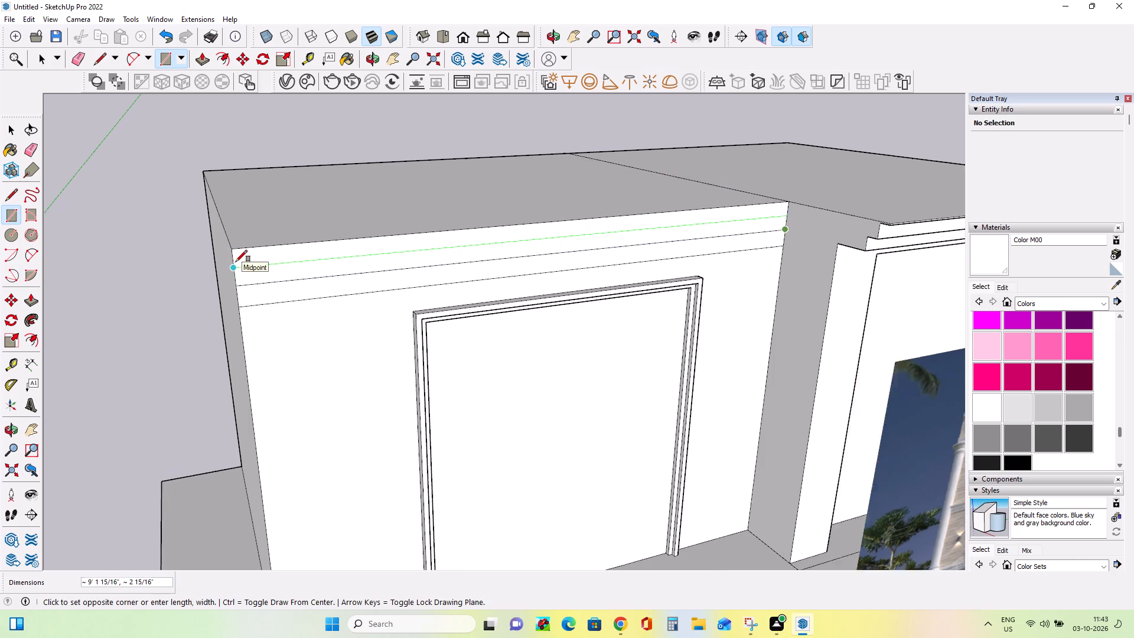
{"action": "scroll", "coordinate": [236, 262], "scroll_direction": "up", "scroll_amount": 2}
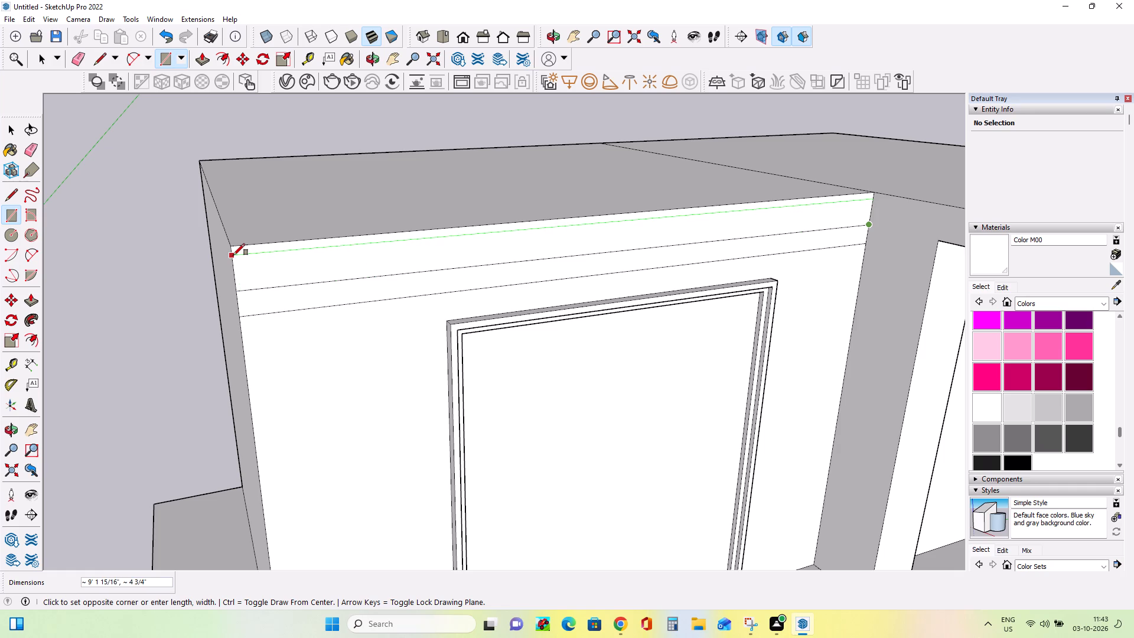
{"action": "left_click", "coordinate": [233, 255]}
Pull the left cornice's lowest band outward in two passes, about 1 ft 2 1/4 in and about 3 15/16 in.
{"action": "middle_click_drag", "start_coordinate": [386, 278], "coordinate": [320, 303]}
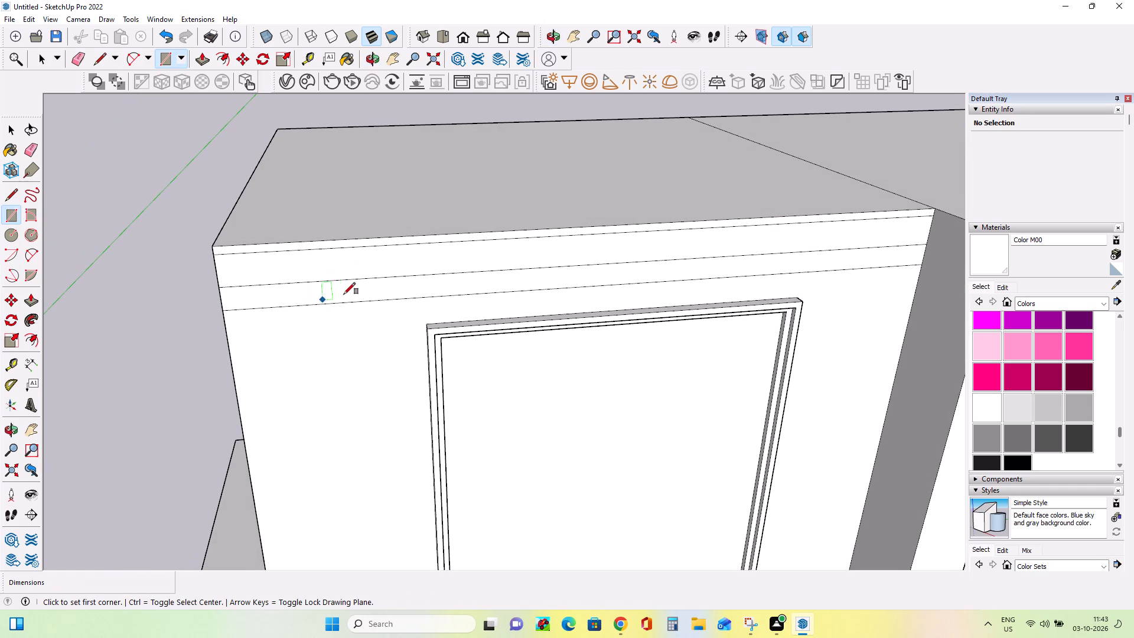
{"action": "middle_click", "coordinate": [351, 291]}
{"action": "scroll", "coordinate": [348, 292], "scroll_direction": "down", "scroll_amount": 4}
{"action": "middle_click_drag", "start_coordinate": [471, 334], "coordinate": [415, 314]}
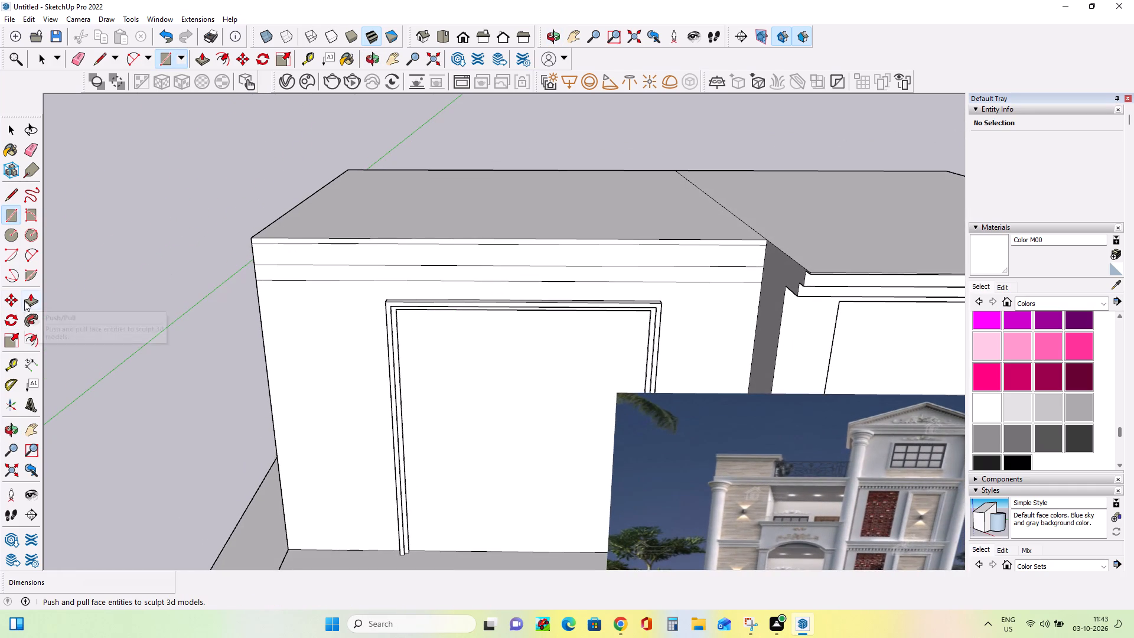
{"action": "left_click", "coordinate": [24, 301]}
{"action": "left_click", "coordinate": [353, 272]}
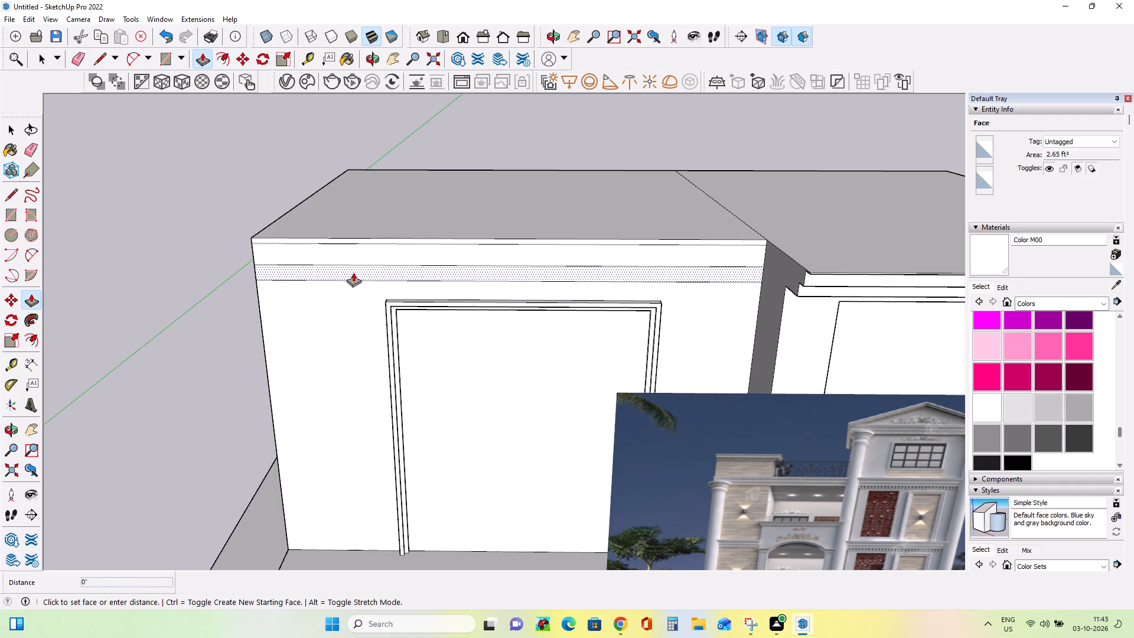
{"action": "left_click", "coordinate": [810, 286]}
{"action": "middle_click_drag", "start_coordinate": [724, 276], "coordinate": [659, 222]}
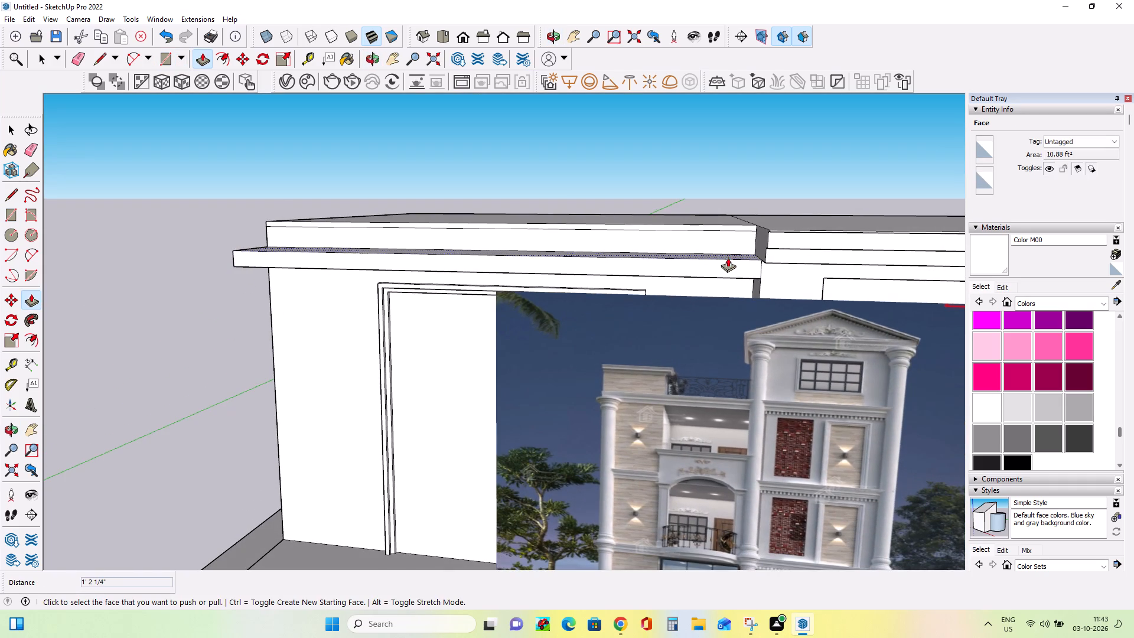
{"action": "left_click", "coordinate": [729, 260]}
{"action": "left_click", "coordinate": [724, 265]}
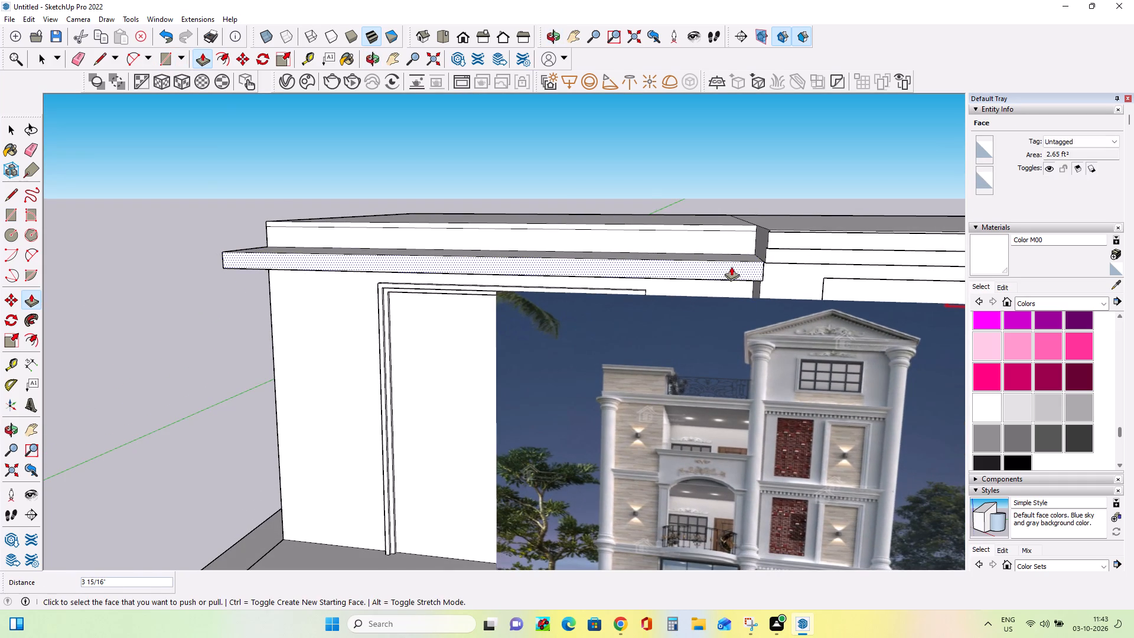
Push the underside of the left cornice's lowest band upward about 1 1/2 in to thin it.
{"action": "middle_click_drag", "start_coordinate": [731, 266], "coordinate": [823, 264]}
{"action": "middle_click_drag", "start_coordinate": [517, 289], "coordinate": [588, 304]}
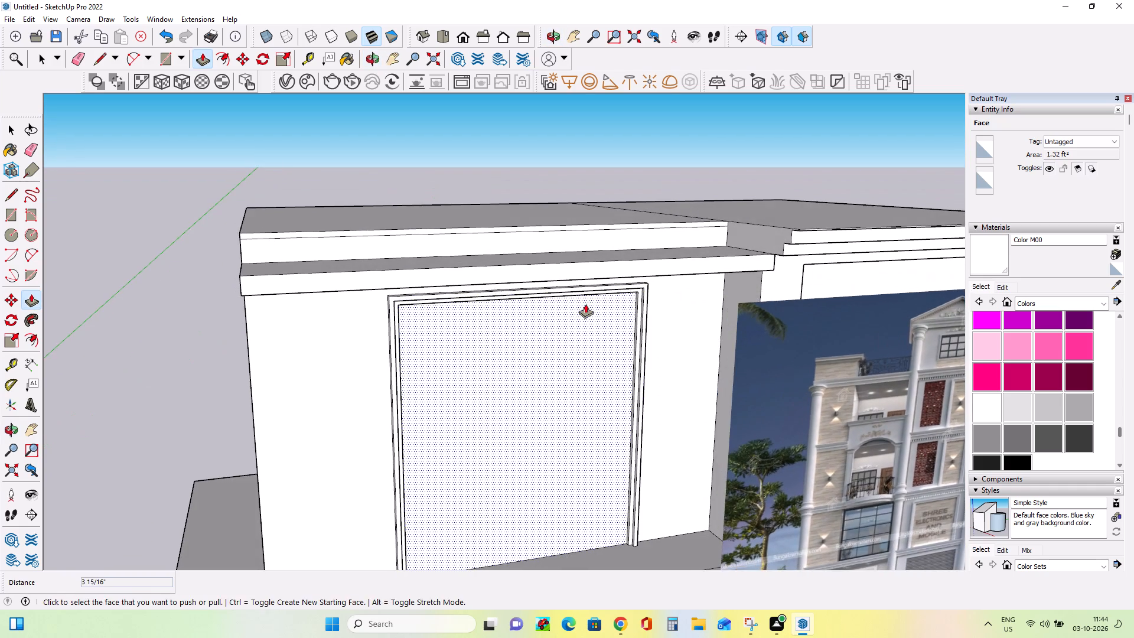
{"action": "middle_click_drag", "start_coordinate": [585, 304], "coordinate": [586, 280]}
{"action": "scroll", "coordinate": [575, 302], "scroll_direction": "up", "scroll_amount": 3}
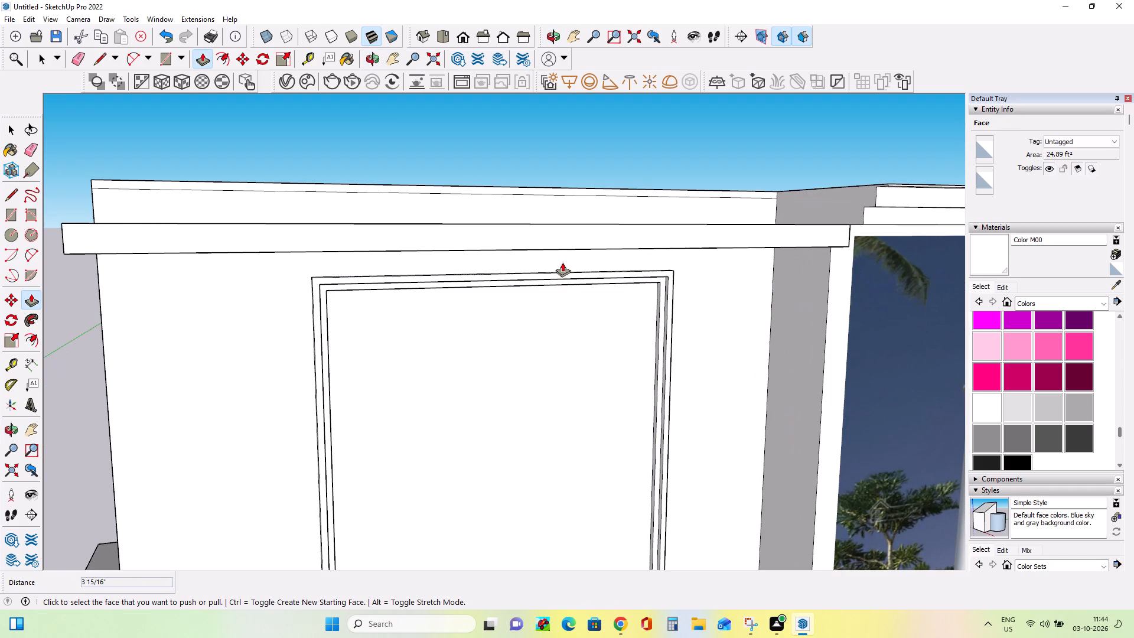
{"action": "middle_click_drag", "start_coordinate": [562, 261], "coordinate": [559, 224]}
{"action": "left_click", "coordinate": [533, 229]}
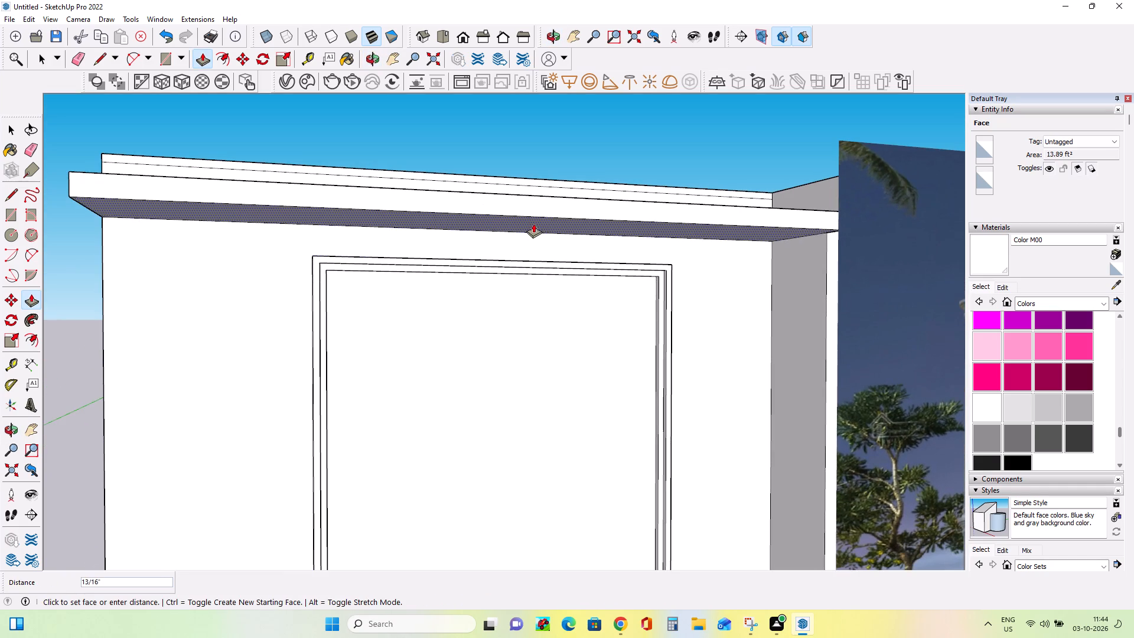
{"action": "left_click", "coordinate": [533, 219]}
Pull the left cornice's middle band outward in two passes, about 1 ft 6 3/16 in and about 2 11/16 in.
{"action": "middle_click_drag", "start_coordinate": [558, 255], "coordinate": [472, 367]}
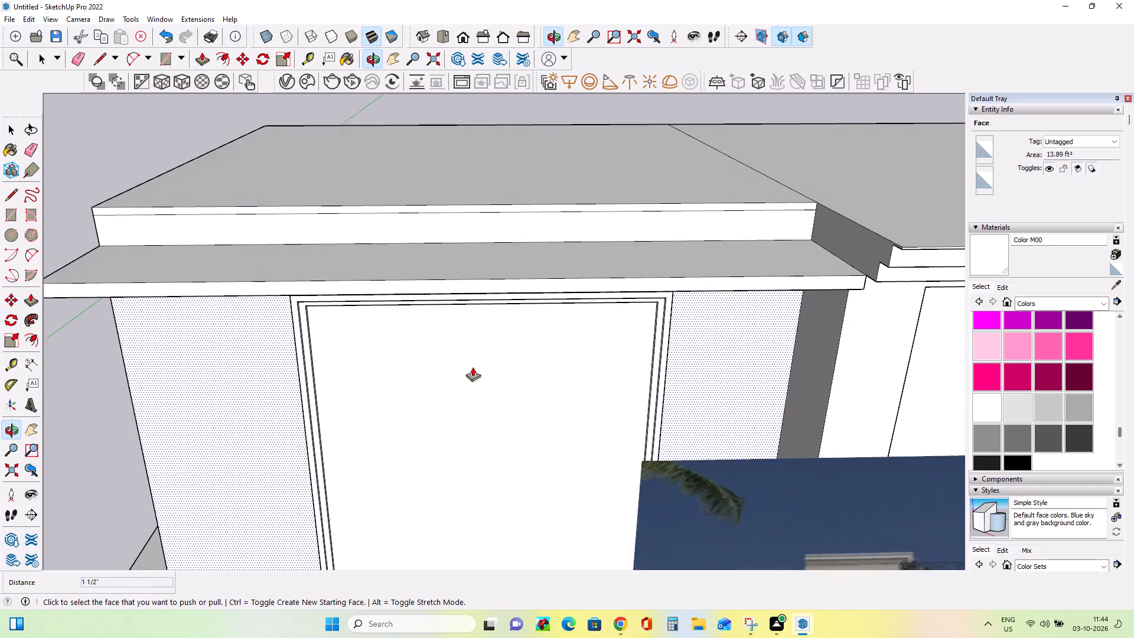
{"action": "left_click", "coordinate": [527, 223]}
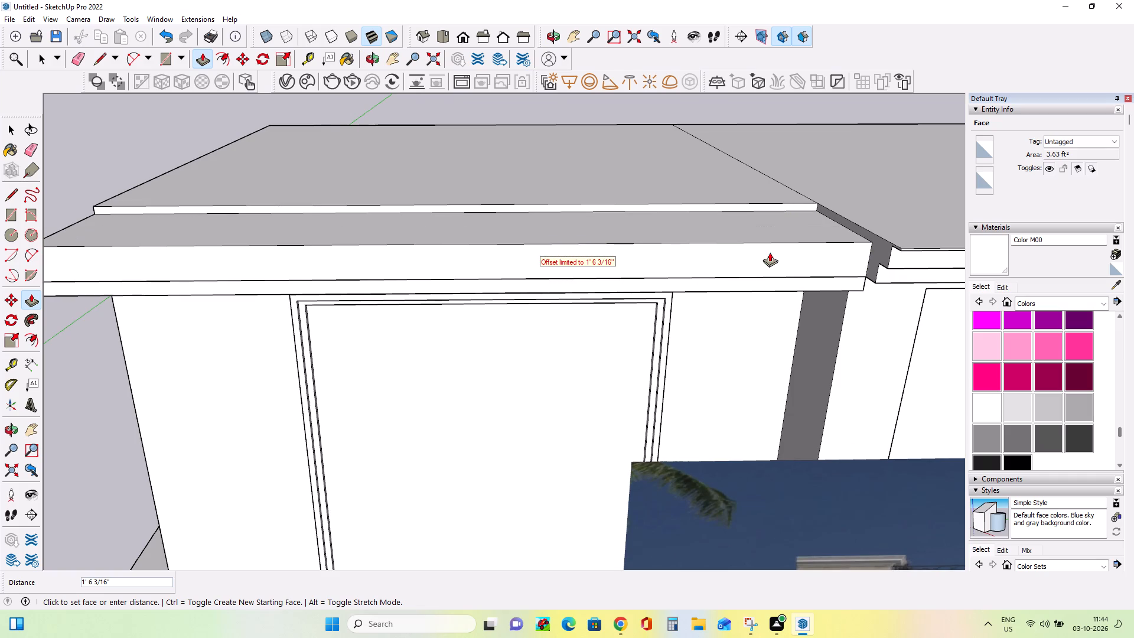
{"action": "left_click", "coordinate": [771, 251]}
{"action": "left_click", "coordinate": [780, 256]}
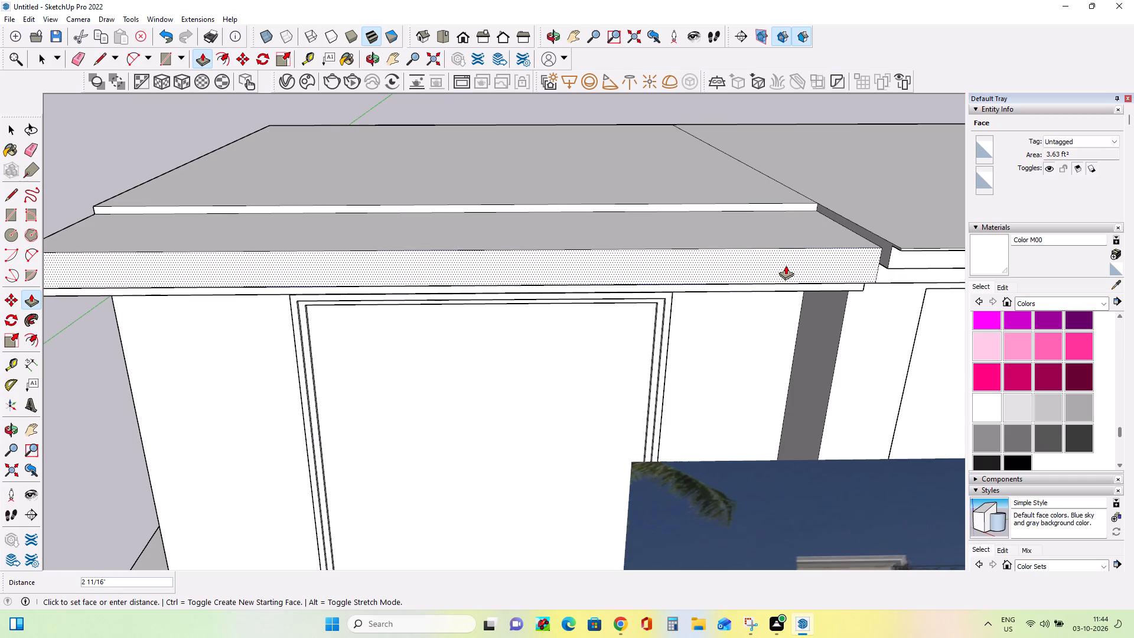
{"action": "double_click", "coordinate": [786, 265]}
Push the top face of the left cornice's projecting middle band down about 1 9/16 in.
{"action": "middle_click_drag", "start_coordinate": [801, 278], "coordinate": [662, 266]}
{"action": "scroll", "coordinate": [662, 266], "scroll_direction": "down", "scroll_amount": 1}
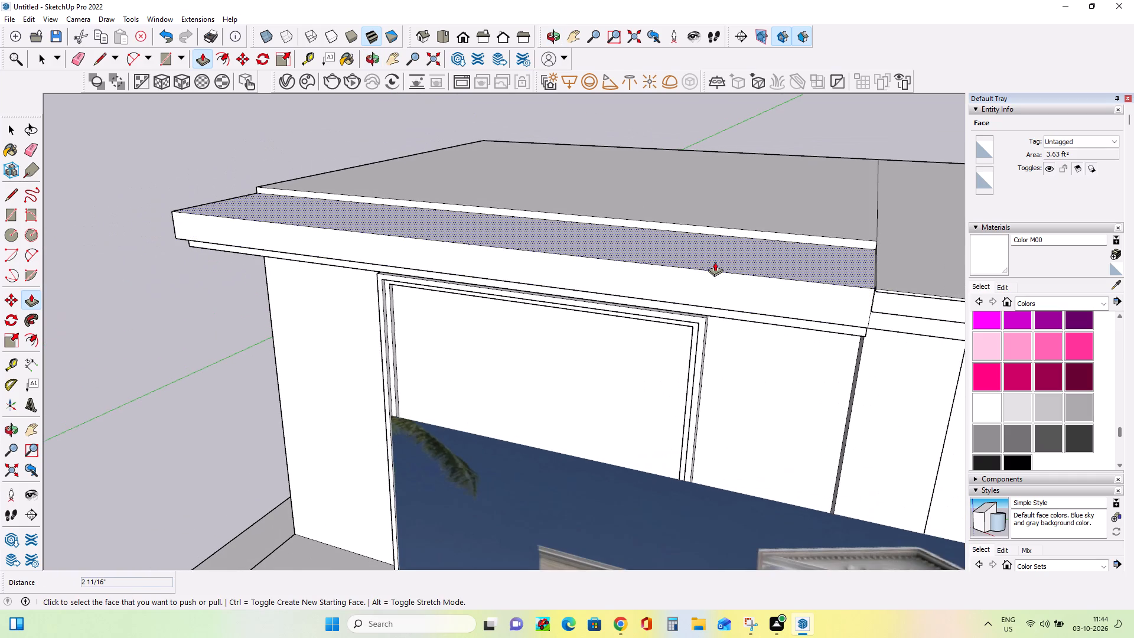
{"action": "middle_click_drag", "start_coordinate": [738, 268], "coordinate": [740, 280]}
{"action": "left_click", "coordinate": [734, 268]}
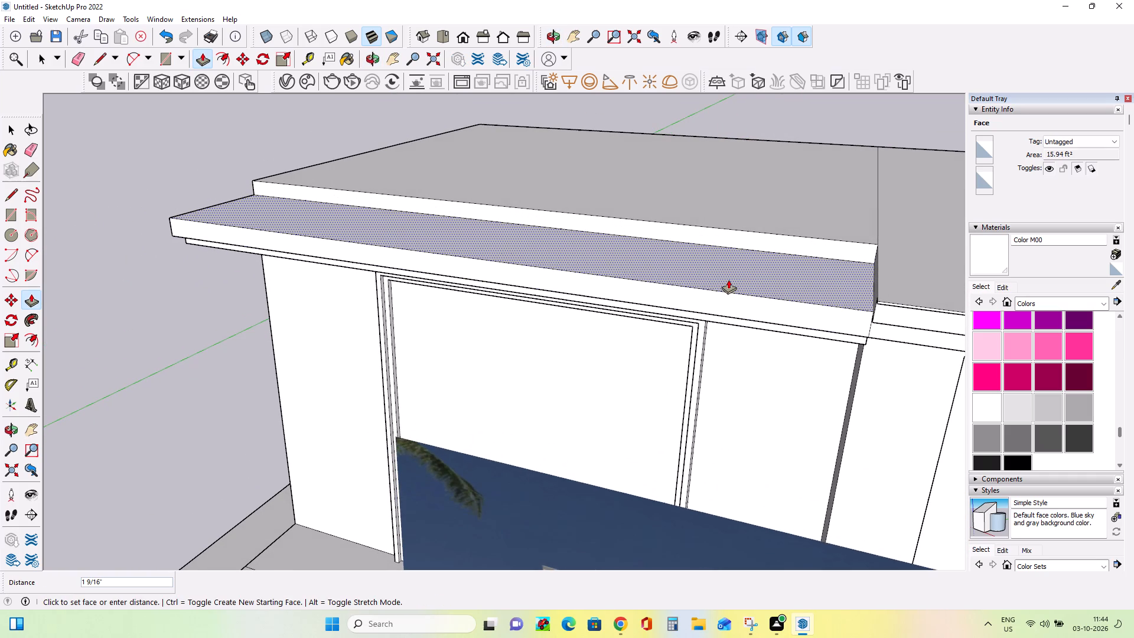
{"action": "left_click", "coordinate": [728, 279]}
Pull the left cornice's top strip outward about 1 ft 11 1/8 in, past the middle band.
{"action": "middle_click_drag", "start_coordinate": [625, 285], "coordinate": [679, 237]}
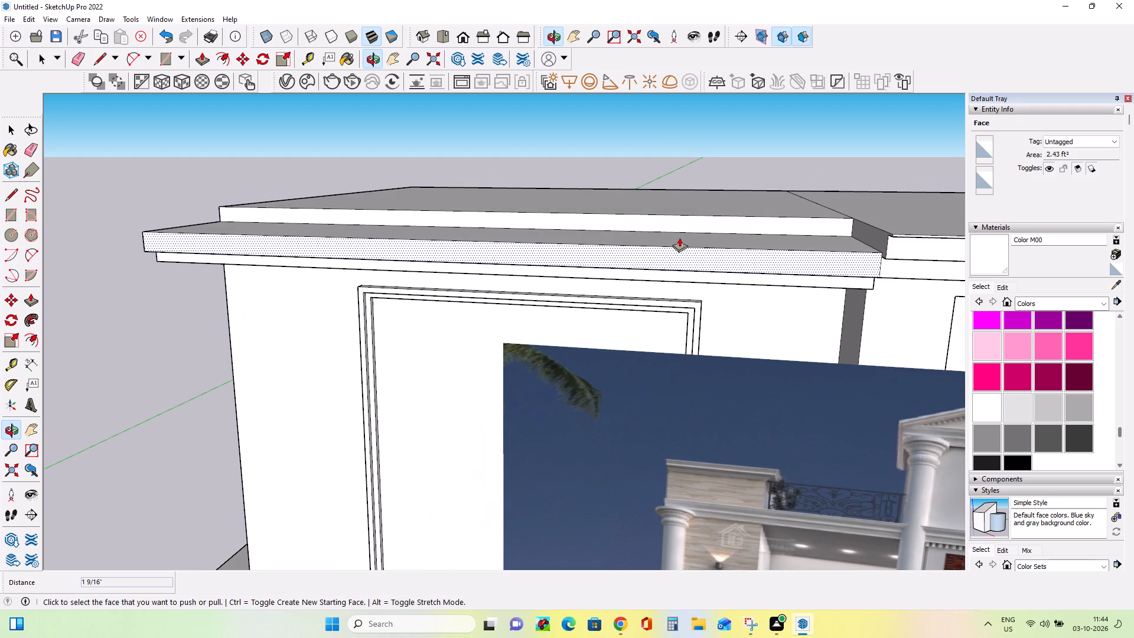
{"action": "middle_click_drag", "start_coordinate": [685, 237], "coordinate": [696, 254]}
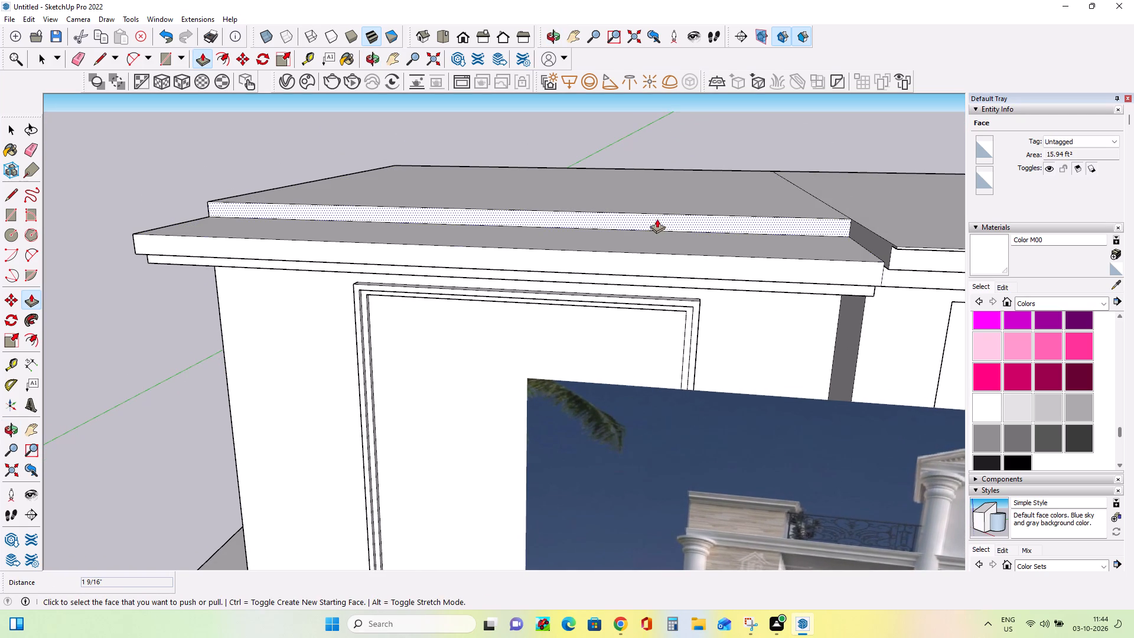
{"action": "left_click", "coordinate": [656, 223]}
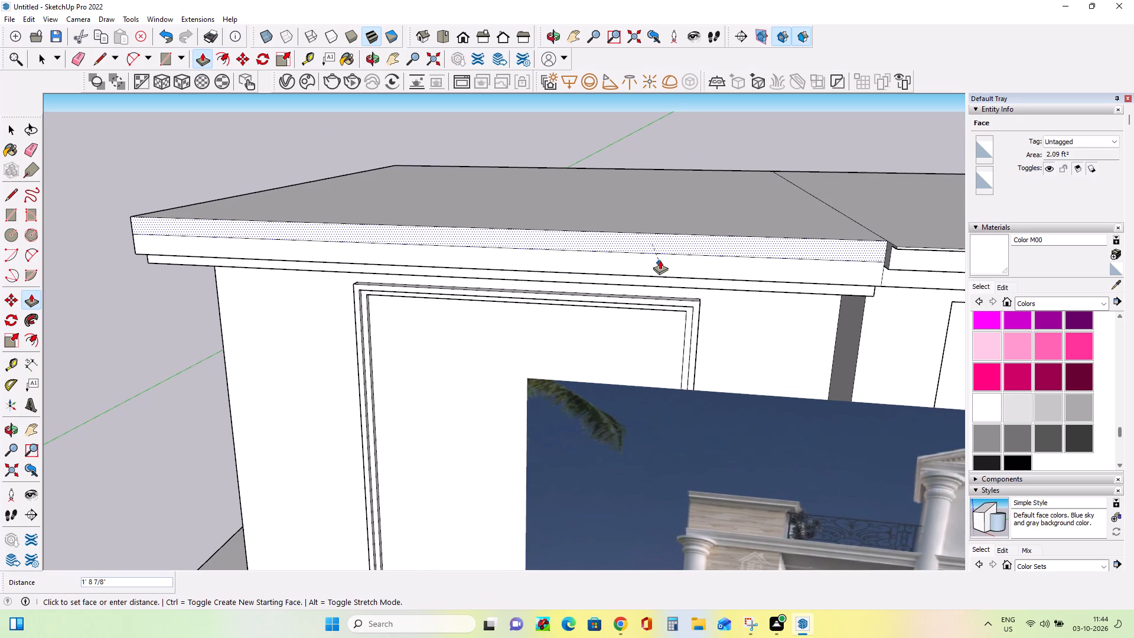
{"action": "double_click", "coordinate": [659, 249]}
Inspect the left block's stepped cornice from the front and from below.
{"action": "middle_click_drag", "start_coordinate": [542, 295], "coordinate": [618, 283]}
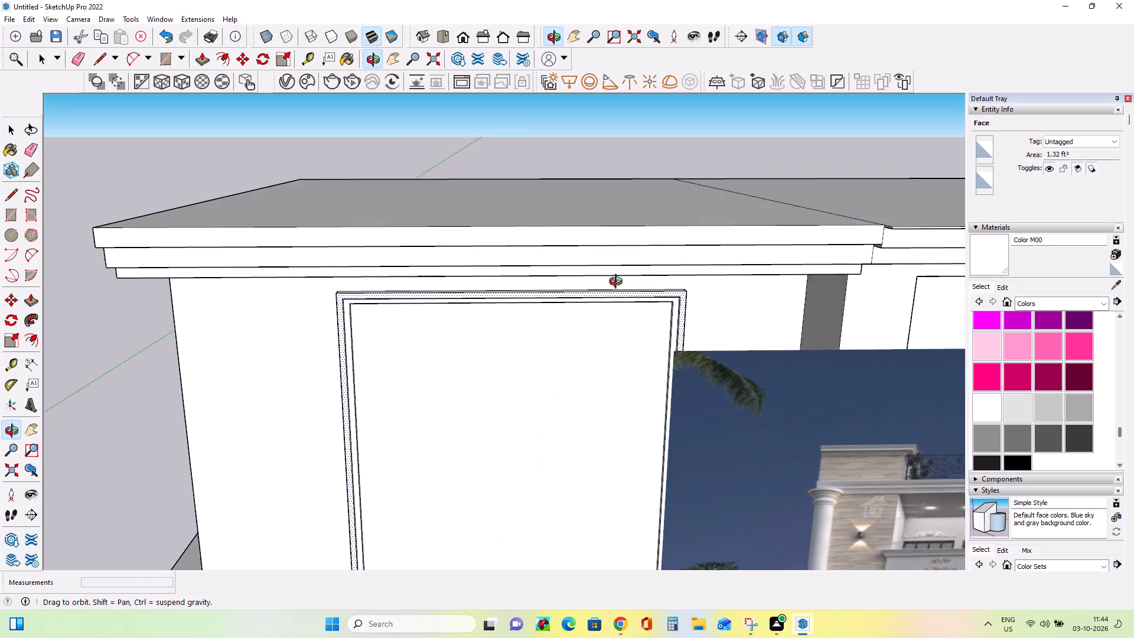
{"action": "middle_click_drag", "start_coordinate": [618, 283], "coordinate": [626, 276]}
{"action": "middle_click_drag", "start_coordinate": [626, 276], "coordinate": [619, 255]}
{"action": "scroll", "coordinate": [599, 249], "scroll_direction": "up", "scroll_amount": 1}
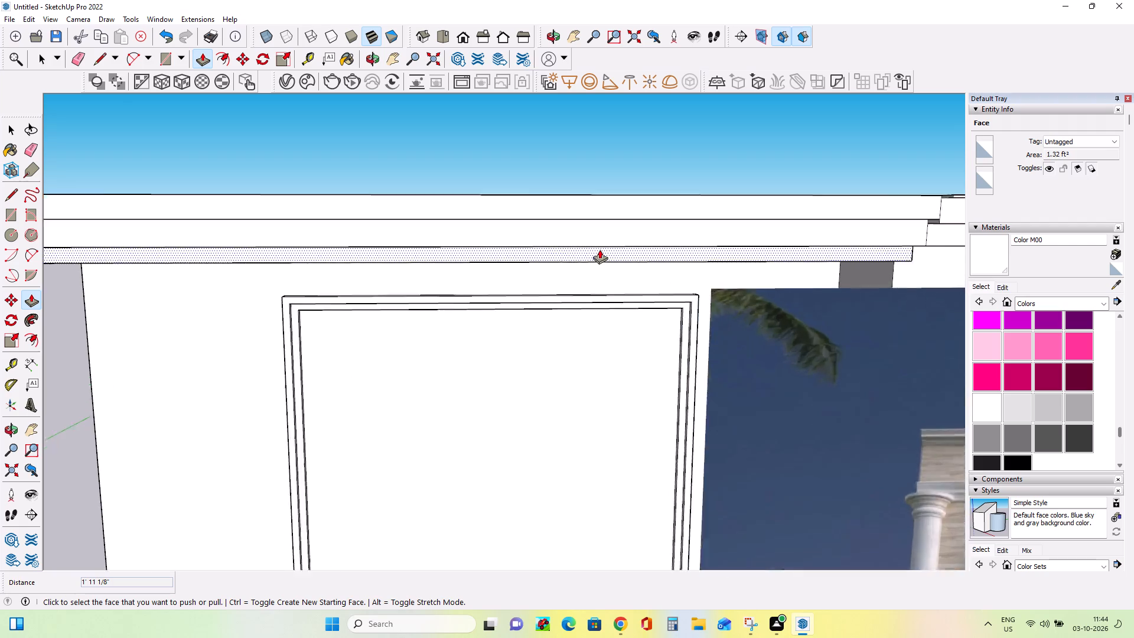
{"action": "scroll", "coordinate": [599, 249], "scroll_direction": "up", "scroll_amount": 4}
{"action": "middle_click_drag", "start_coordinate": [581, 235], "coordinate": [594, 189]}
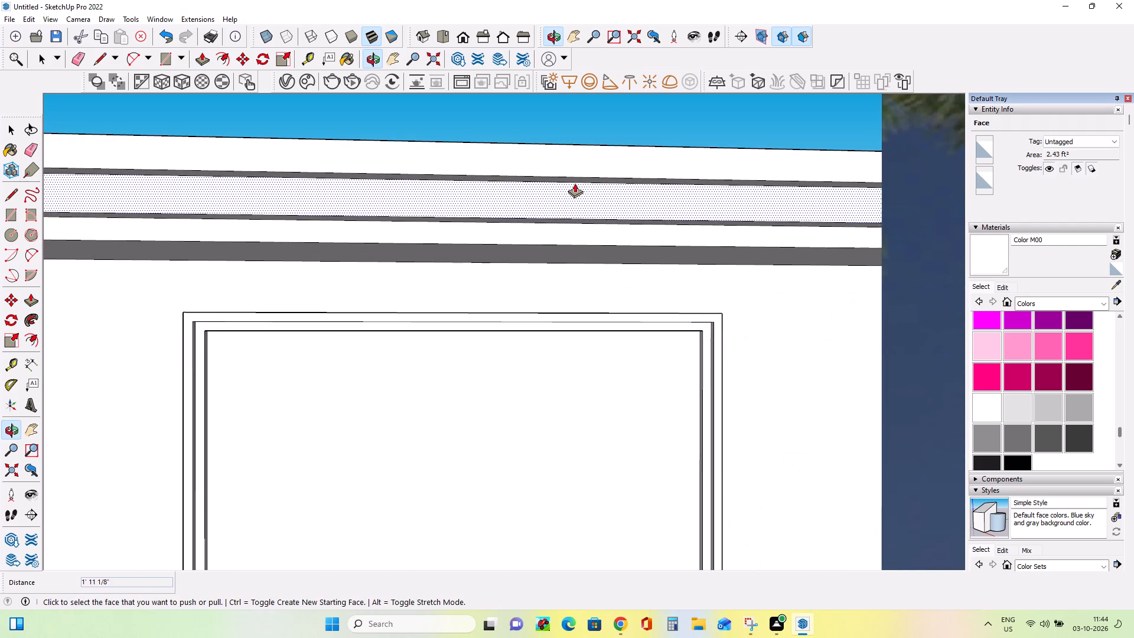
Raise the undersides of the left cornice's top strip and middle band about 1 7/16 in and about 1 5/16 in.
{"action": "left_click", "coordinate": [575, 178]}
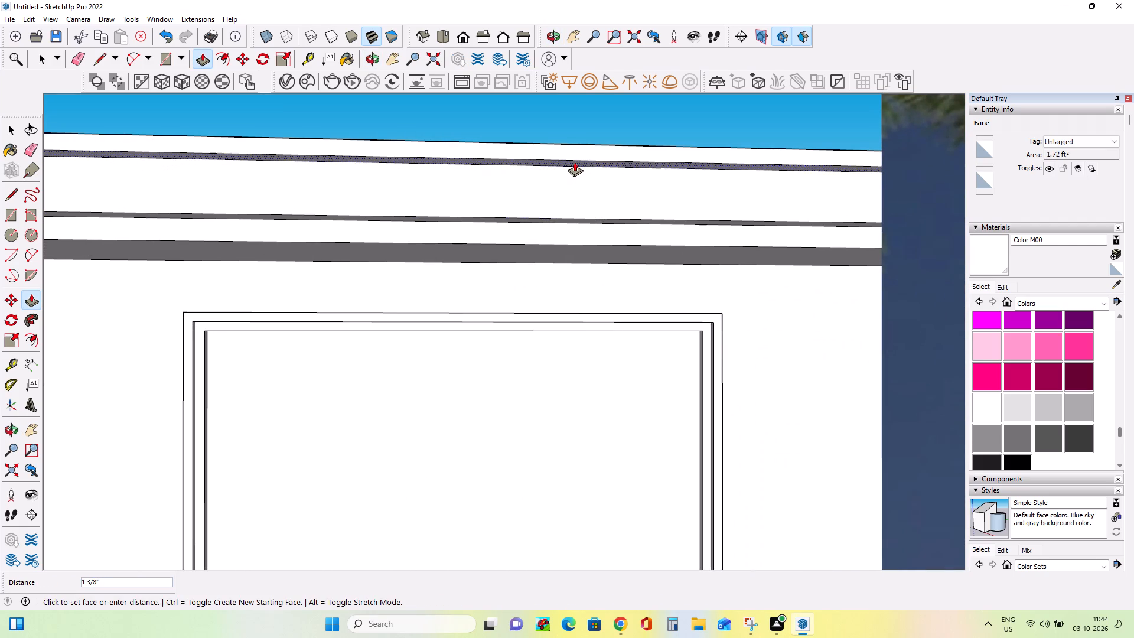
{"action": "left_click", "coordinate": [575, 162]}
{"action": "middle_click_drag", "start_coordinate": [595, 229], "coordinate": [606, 194]}
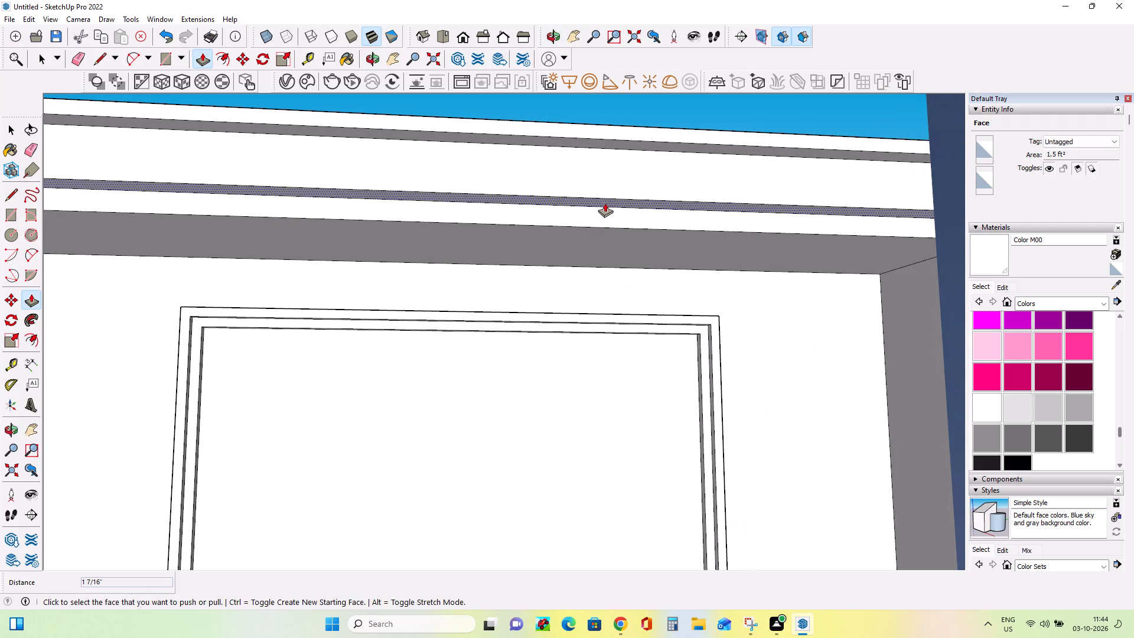
{"action": "left_click", "coordinate": [604, 203]}
{"action": "double_click", "coordinate": [602, 189]}
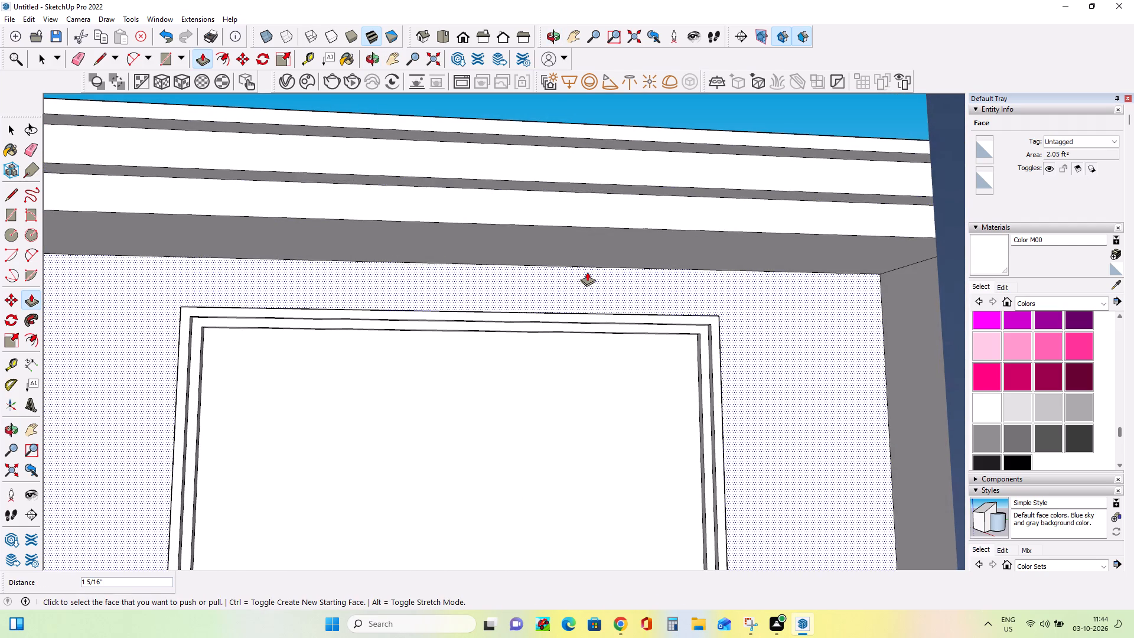
Examine the left block's cornice profile from several angles against the reference image's facade.
{"action": "middle_click_drag", "start_coordinate": [587, 272], "coordinate": [562, 318]}
{"action": "scroll", "coordinate": [585, 278], "scroll_direction": "down", "scroll_amount": 4}
{"action": "scroll", "coordinate": [553, 320], "scroll_direction": "down", "scroll_amount": 10}
{"action": "middle_click_drag", "start_coordinate": [588, 318], "coordinate": [591, 390]}
{"action": "scroll", "coordinate": [596, 382], "scroll_direction": "up", "scroll_amount": 6}
{"action": "middle_click_drag", "start_coordinate": [629, 248], "coordinate": [631, 292]}
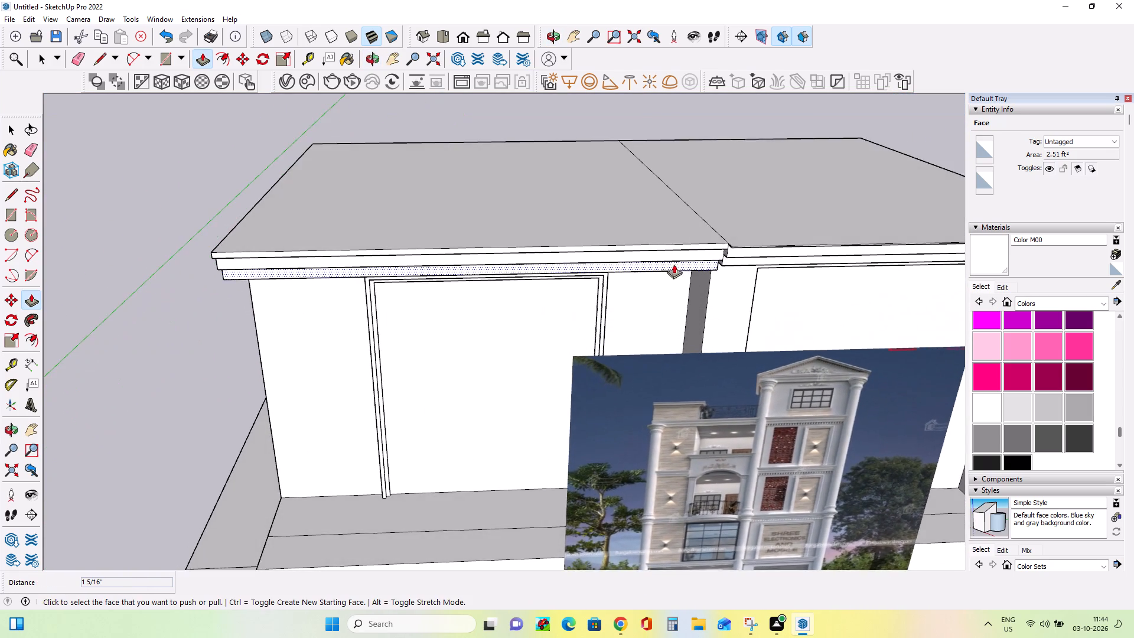
{"action": "scroll", "coordinate": [707, 263], "scroll_direction": "up", "scroll_amount": 4}
{"action": "scroll", "coordinate": [709, 263], "scroll_direction": "down", "scroll_amount": 4}
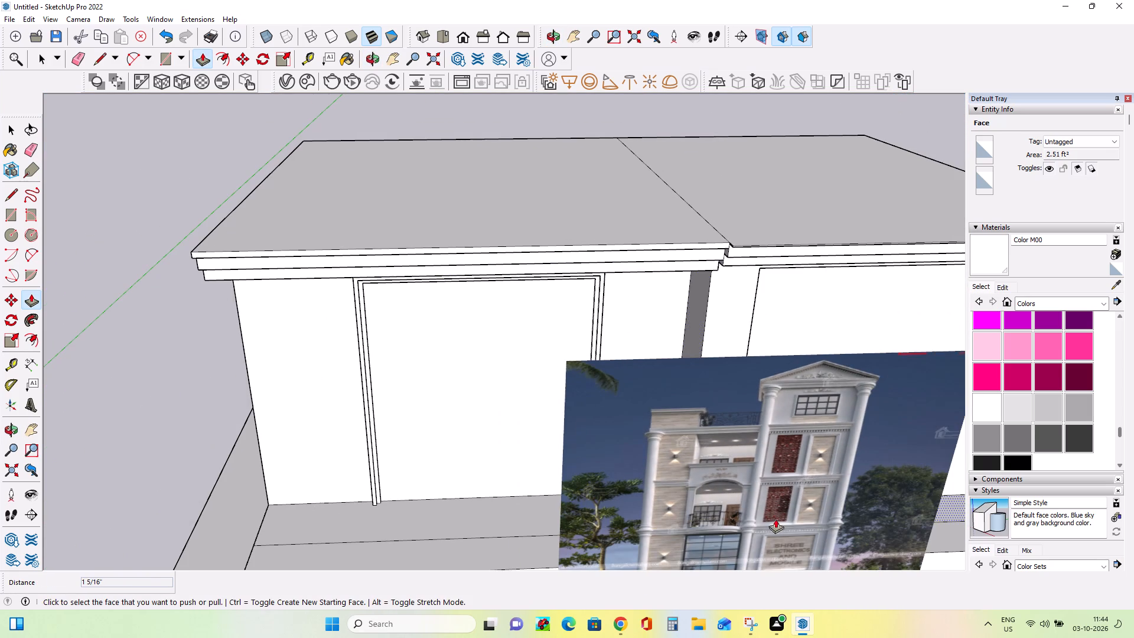
{"action": "scroll", "coordinate": [775, 515], "scroll_direction": "up", "scroll_amount": 3}
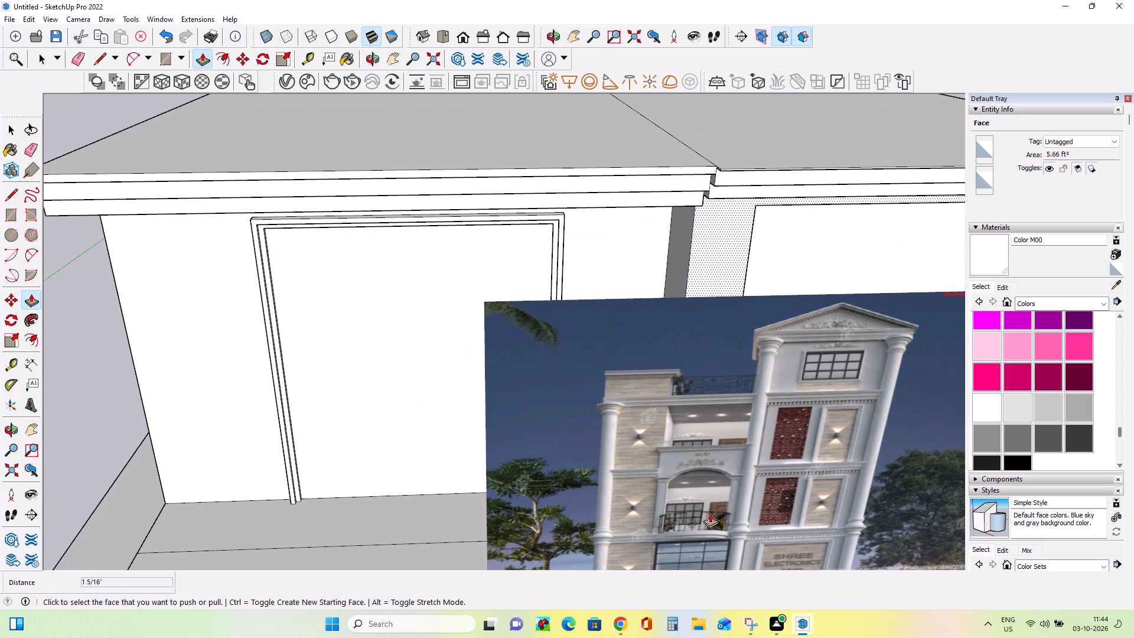
{"action": "middle_click_drag", "start_coordinate": [710, 513], "coordinate": [706, 431]}
{"action": "middle_click", "coordinate": [699, 414]}
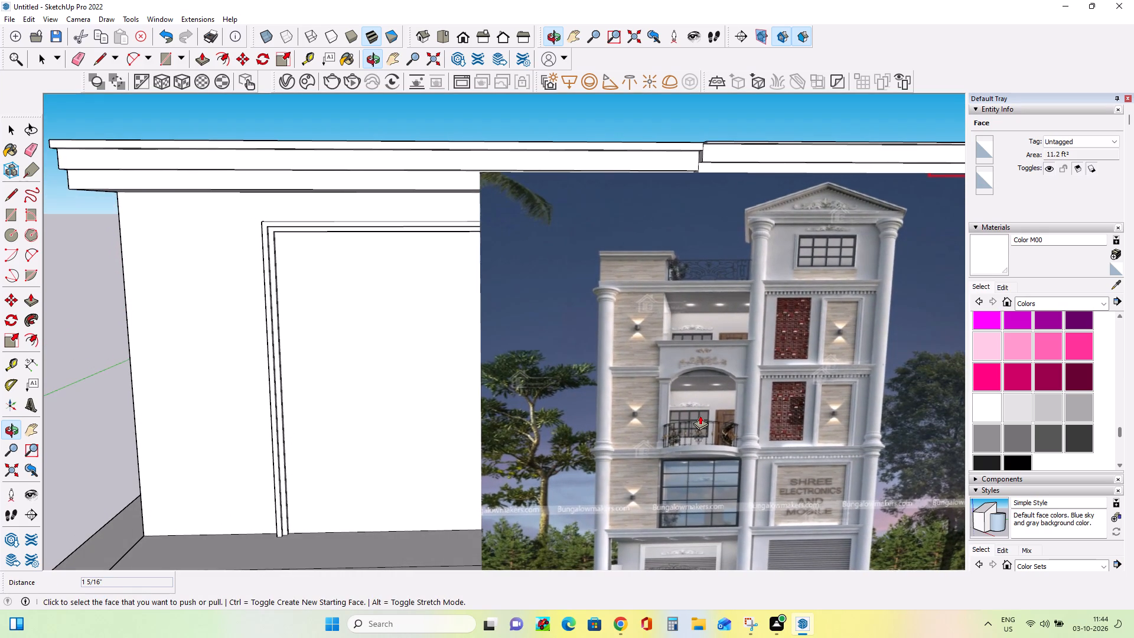
{"action": "scroll", "coordinate": [700, 423], "scroll_direction": "down", "scroll_amount": 4}
{"action": "middle_click_drag", "start_coordinate": [700, 428], "coordinate": [700, 461]}
{"action": "scroll", "coordinate": [700, 428], "scroll_direction": "down", "scroll_amount": 1}
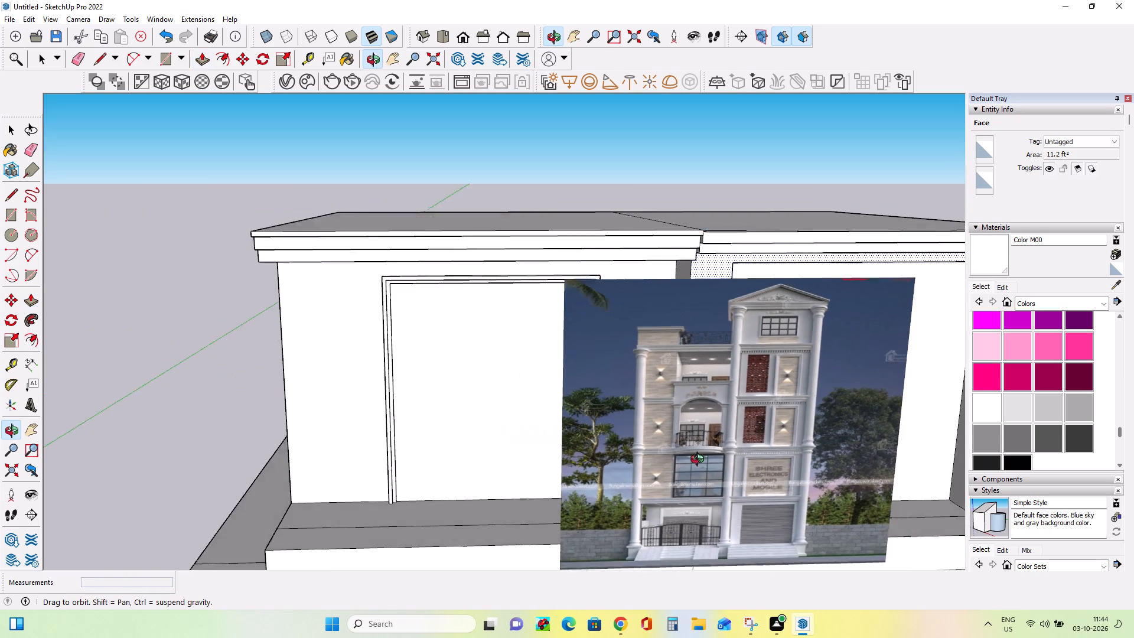
{"action": "middle_click_drag", "start_coordinate": [700, 461], "coordinate": [701, 488]}
{"action": "middle_click_drag", "start_coordinate": [701, 344], "coordinate": [591, 345]}
Push the underside of the left cornice's lowest band up about 1 1/4 in.
{"action": "scroll", "coordinate": [617, 263], "scroll_direction": "up", "scroll_amount": 4}
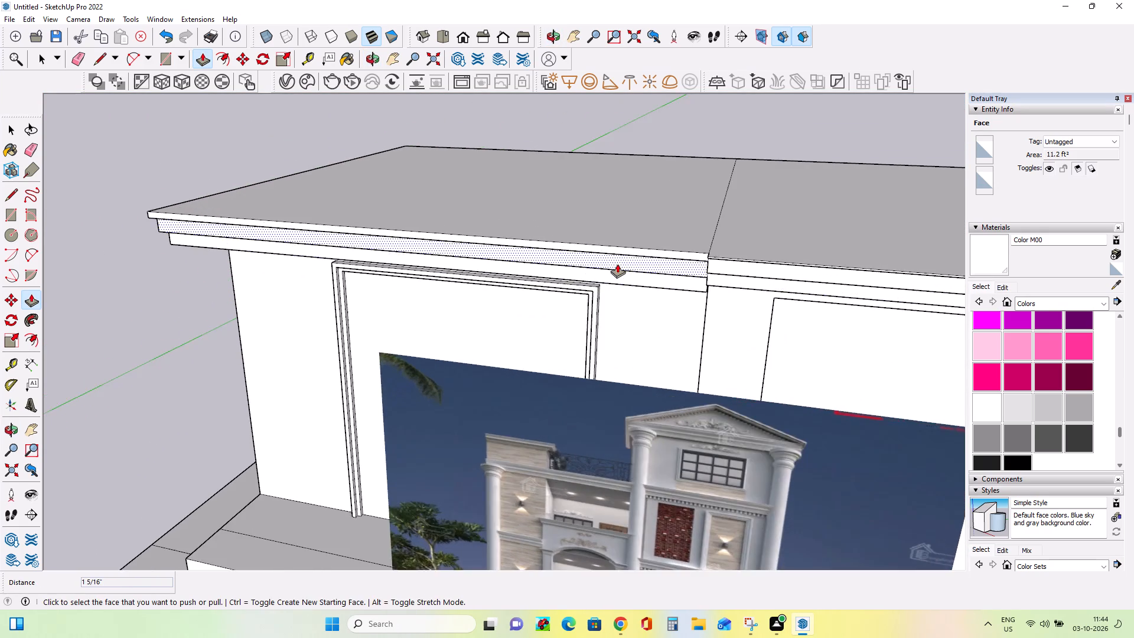
{"action": "scroll", "coordinate": [621, 278], "scroll_direction": "up", "scroll_amount": 4}
{"action": "middle_click_drag", "start_coordinate": [641, 312], "coordinate": [788, 212]}
{"action": "middle_click", "coordinate": [788, 212]}
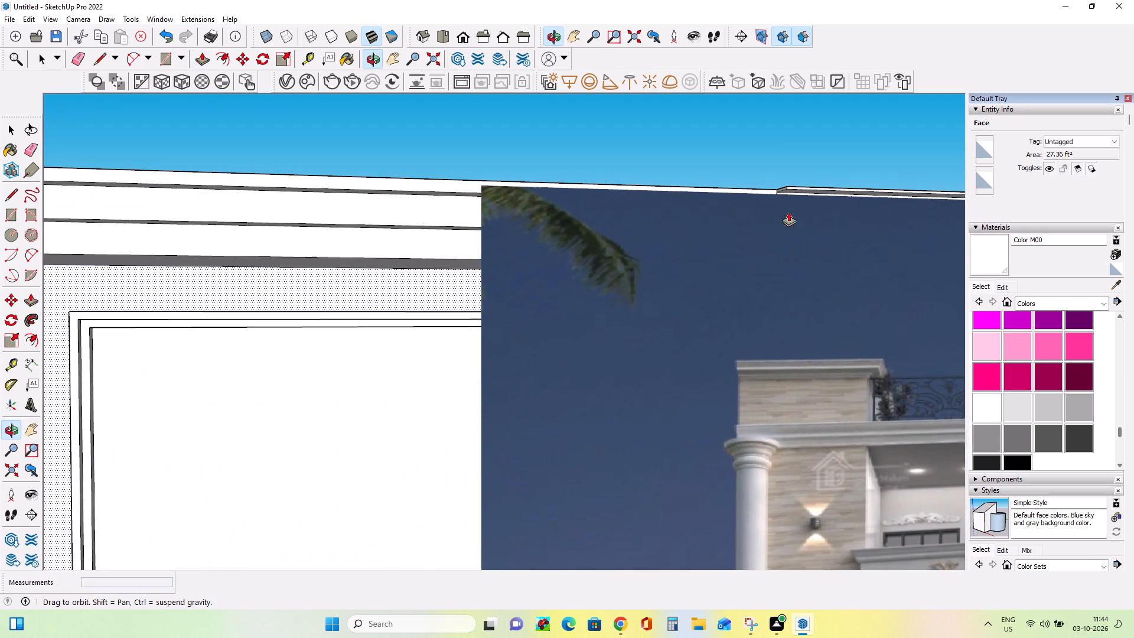
{"action": "left_click", "coordinate": [399, 262]}
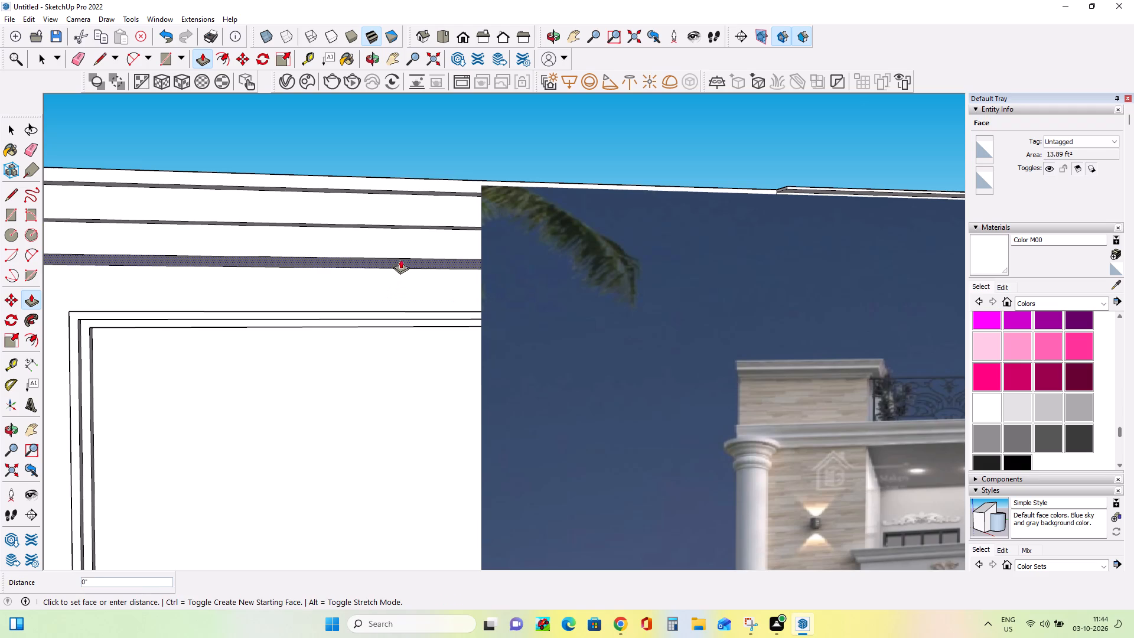
{"action": "left_click", "coordinate": [402, 251]}
Push the underside of the left cornice's middle band up about 1 3/16 in.
{"action": "middle_click_drag", "start_coordinate": [400, 270], "coordinate": [403, 343]}
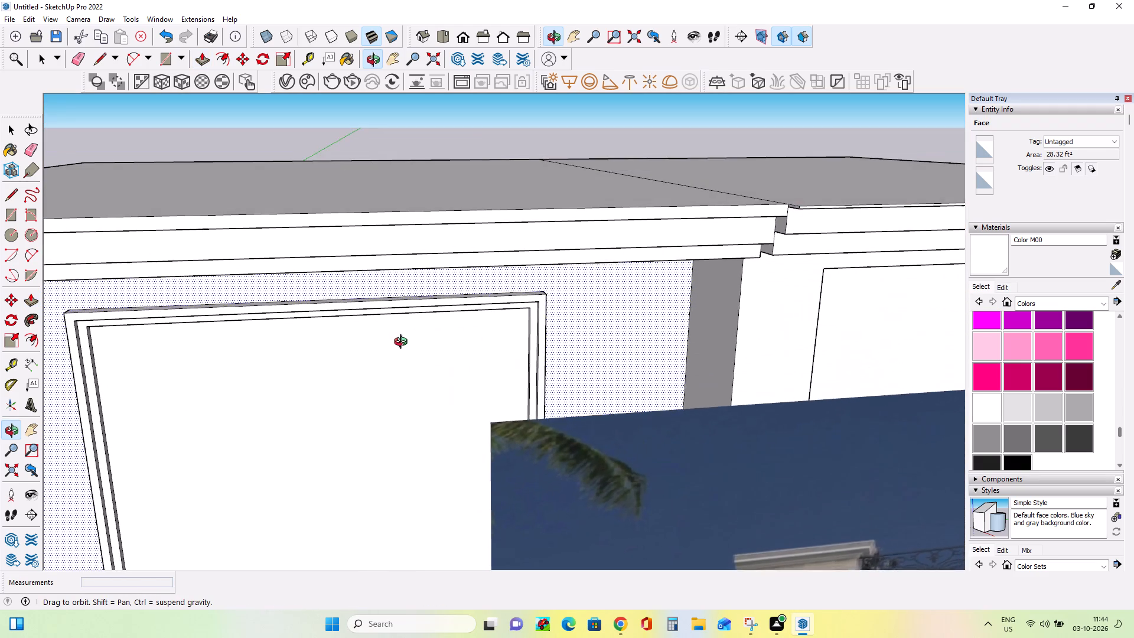
{"action": "middle_click_drag", "start_coordinate": [403, 343], "coordinate": [354, 341]}
{"action": "scroll", "coordinate": [386, 291], "scroll_direction": "up", "scroll_amount": 2}
{"action": "middle_click_drag", "start_coordinate": [390, 308], "coordinate": [403, 287]}
{"action": "scroll", "coordinate": [389, 246], "scroll_direction": "up", "scroll_amount": 3}
{"action": "middle_click_drag", "start_coordinate": [388, 258], "coordinate": [406, 215]}
{"action": "middle_click", "coordinate": [406, 213]}
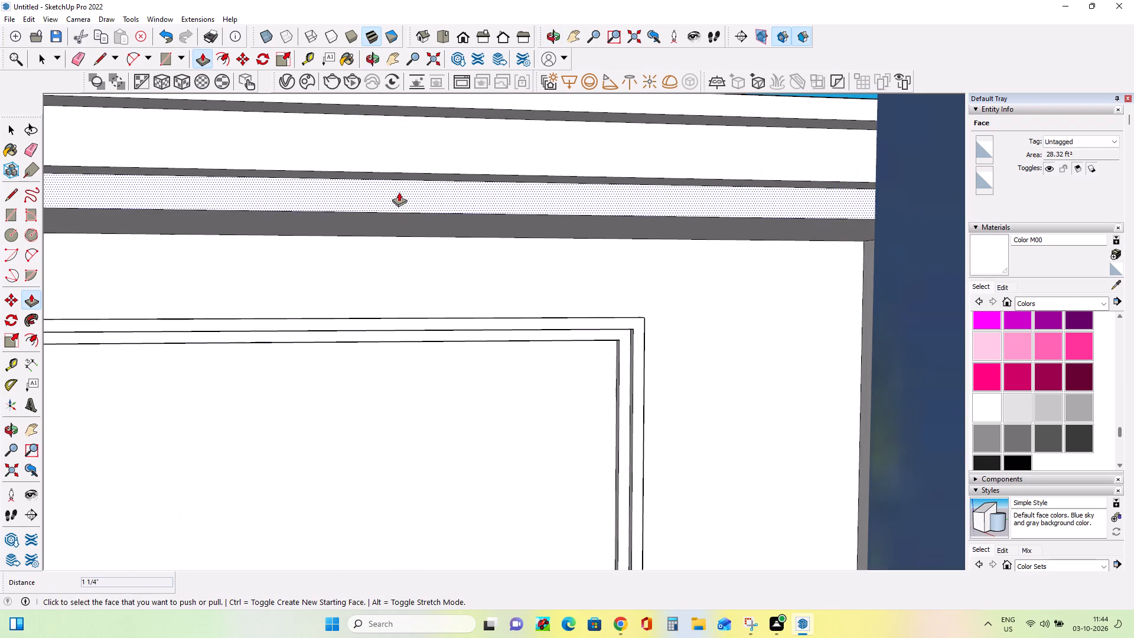
{"action": "left_click", "coordinate": [397, 174]}
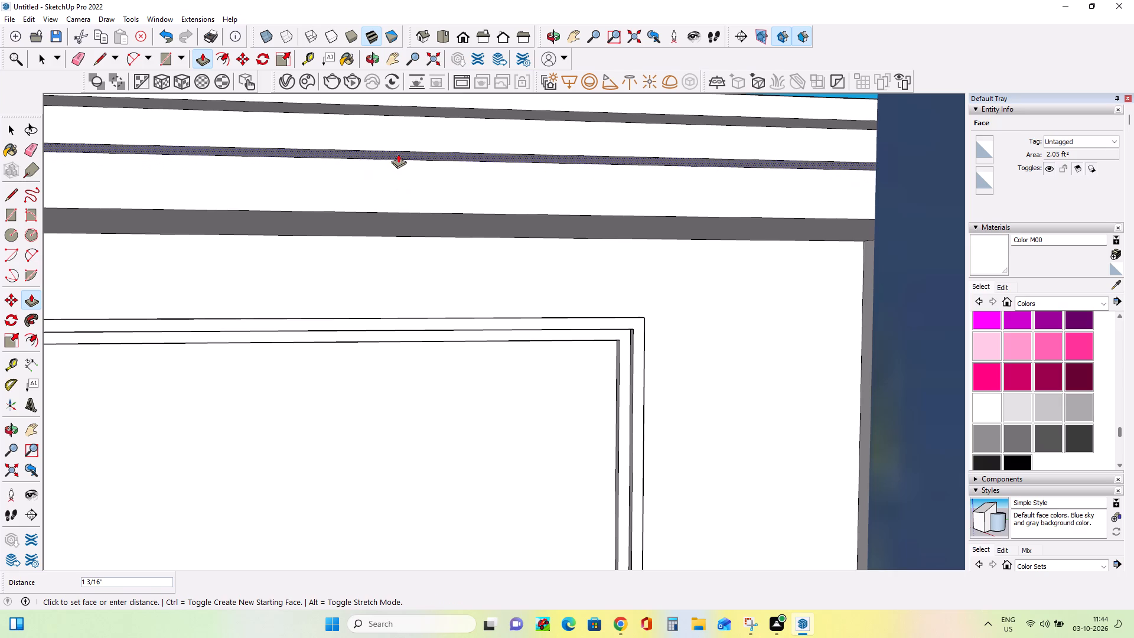
{"action": "left_click", "coordinate": [398, 154]}
Push the underside of the left cornice's lowest band up about 1 in.
{"action": "middle_click_drag", "start_coordinate": [421, 249], "coordinate": [419, 261]}
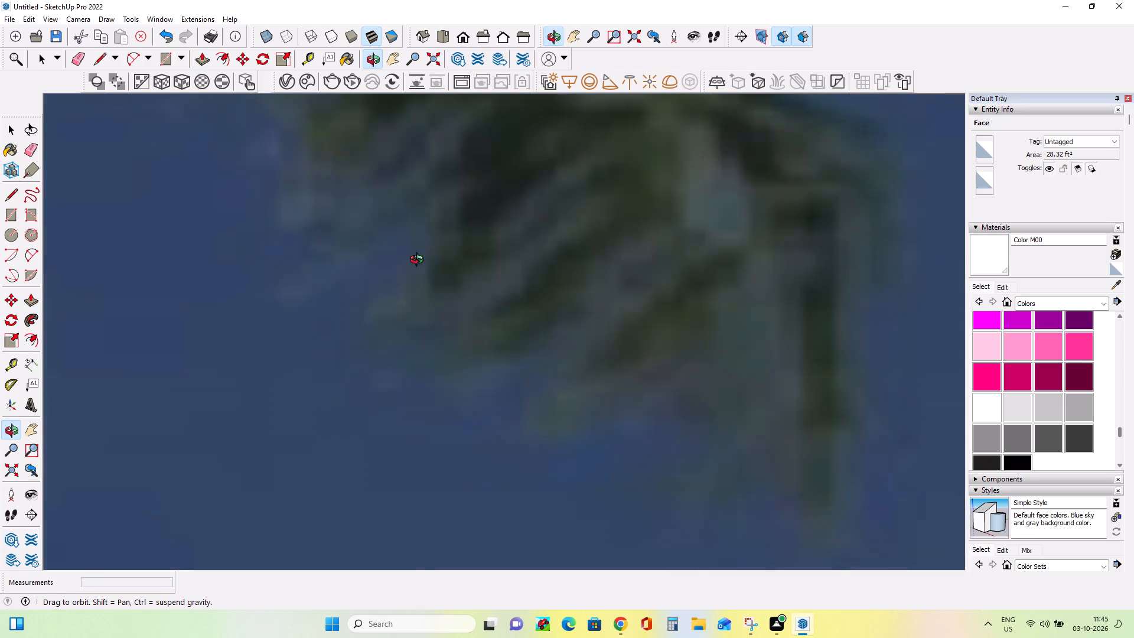
{"action": "middle_click_drag", "start_coordinate": [419, 261], "coordinate": [438, 255]}
{"action": "left_click", "coordinate": [430, 220]}
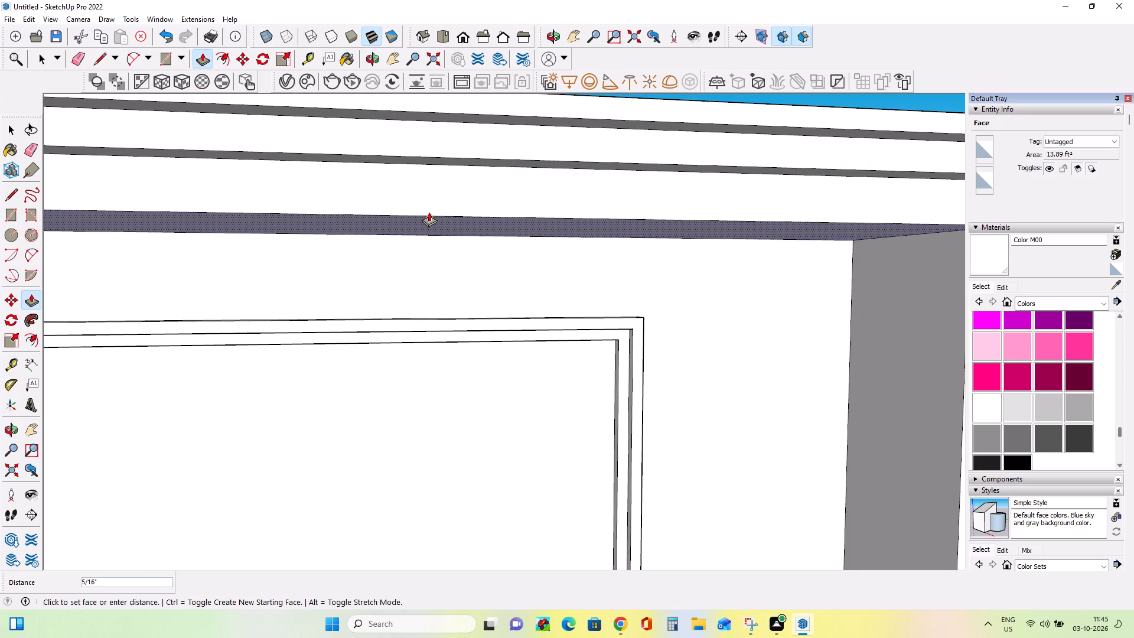
{"action": "left_click", "coordinate": [426, 204]}
Push the underside of the left cornice's top strip up about 3/4 in.
{"action": "scroll", "coordinate": [405, 265], "scroll_direction": "down", "scroll_amount": 1}
{"action": "middle_click_drag", "start_coordinate": [399, 275], "coordinate": [388, 321]}
{"action": "scroll", "coordinate": [388, 321], "scroll_direction": "down", "scroll_amount": 7}
{"action": "middle_click_drag", "start_coordinate": [460, 269], "coordinate": [445, 301]}
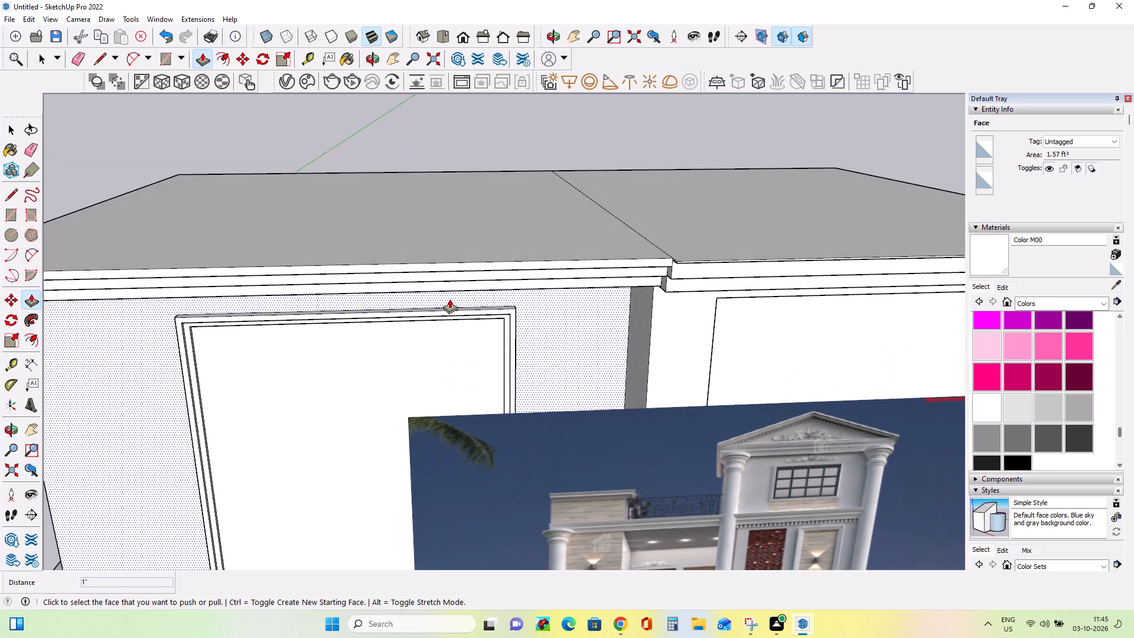
{"action": "scroll", "coordinate": [452, 295], "scroll_direction": "up", "scroll_amount": 3}
{"action": "middle_click_drag", "start_coordinate": [454, 307], "coordinate": [478, 249]}
{"action": "scroll", "coordinate": [442, 229], "scroll_direction": "up", "scroll_amount": 3}
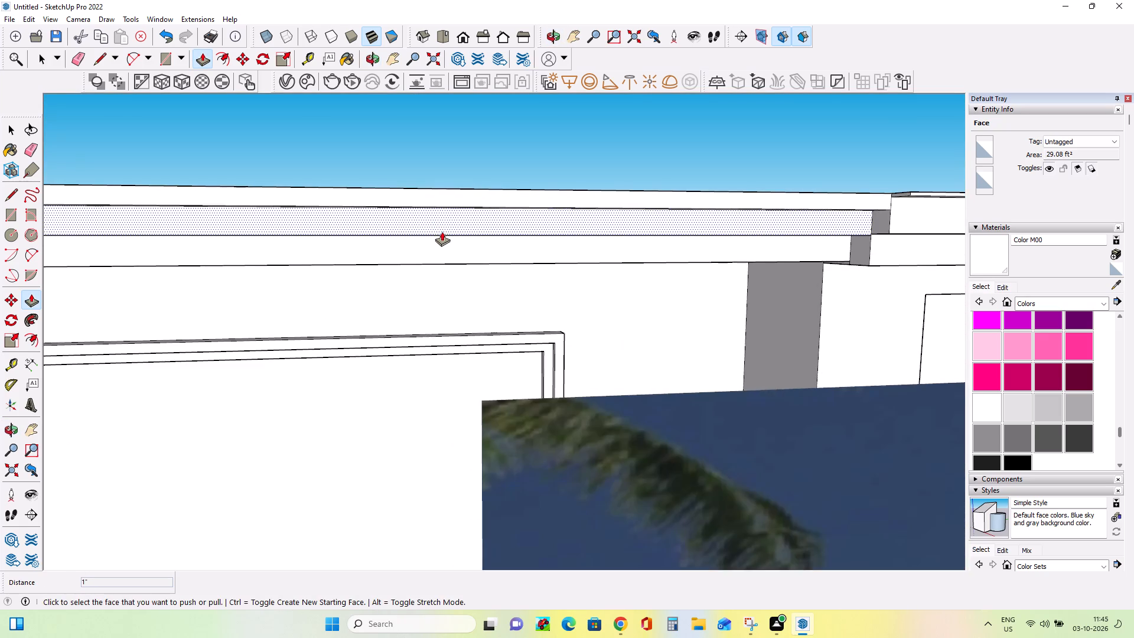
{"action": "middle_click_drag", "start_coordinate": [442, 232], "coordinate": [450, 198]}
{"action": "middle_click", "coordinate": [450, 198]}
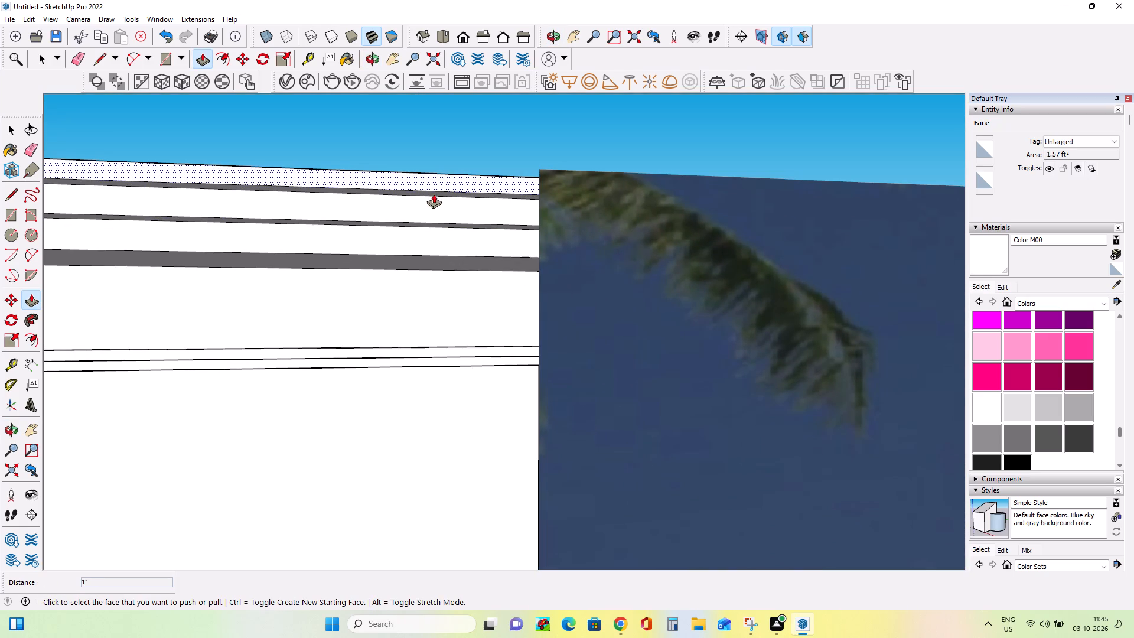
{"action": "left_click", "coordinate": [434, 194]}
{"action": "left_click", "coordinate": [434, 184]}
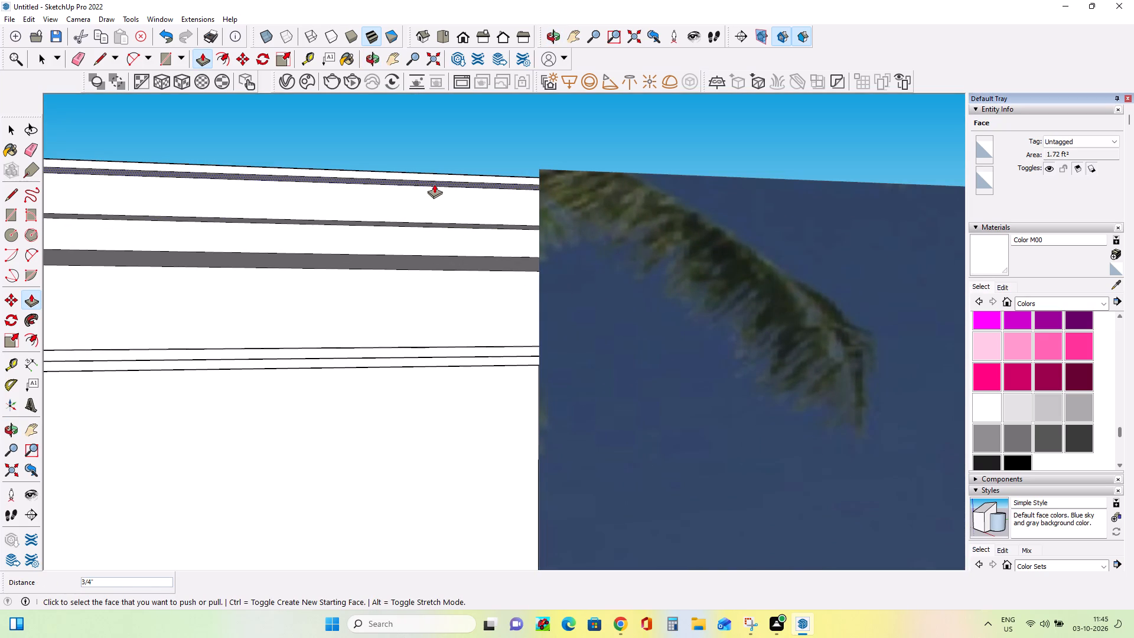
Examine the whole ground-floor model, comparing both blocks' cornices, the roof and the corner column.
{"action": "scroll", "coordinate": [408, 298], "scroll_direction": "down", "scroll_amount": 7}
{"action": "middle_click_drag", "start_coordinate": [409, 348], "coordinate": [377, 404]}
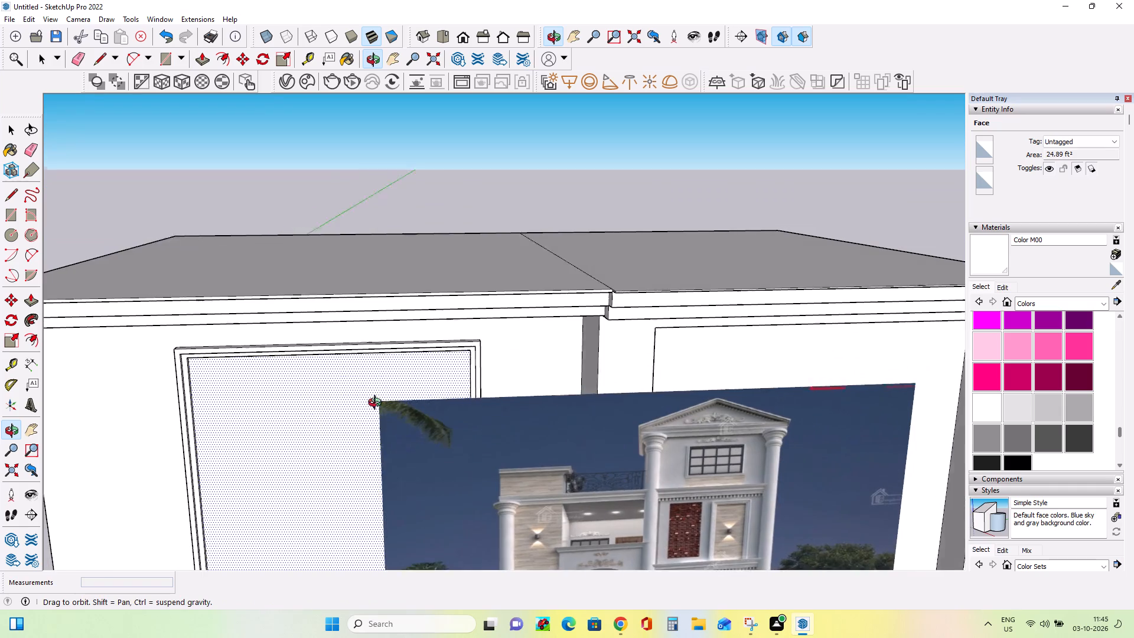
{"action": "middle_click_drag", "start_coordinate": [377, 404], "coordinate": [324, 404]}
{"action": "middle_click_drag", "start_coordinate": [440, 337], "coordinate": [448, 363]}
{"action": "scroll", "coordinate": [487, 372], "scroll_direction": "down", "scroll_amount": 4}
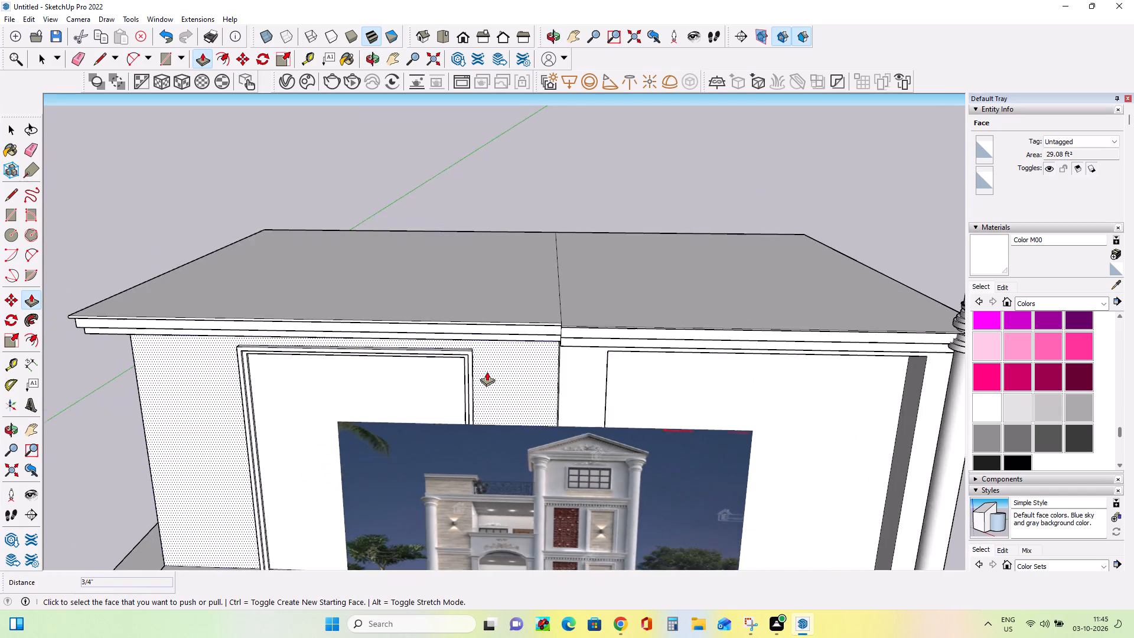
{"action": "scroll", "coordinate": [487, 372], "scroll_direction": "down", "scroll_amount": 5}
{"action": "middle_click_drag", "start_coordinate": [487, 397], "coordinate": [559, 471]}
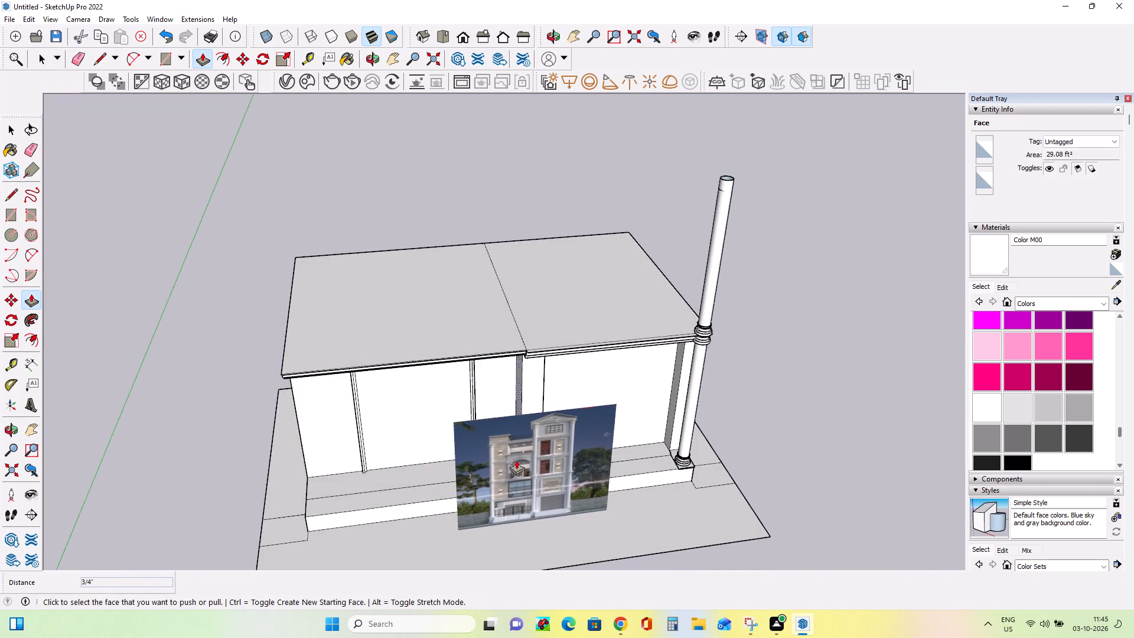
{"action": "scroll", "coordinate": [513, 457], "scroll_direction": "down", "scroll_amount": 3}
{"action": "middle_click_drag", "start_coordinate": [527, 479], "coordinate": [491, 411]}
{"action": "middle_click", "coordinate": [491, 410]}
{"action": "scroll", "coordinate": [491, 410], "scroll_direction": "down", "scroll_amount": 10}
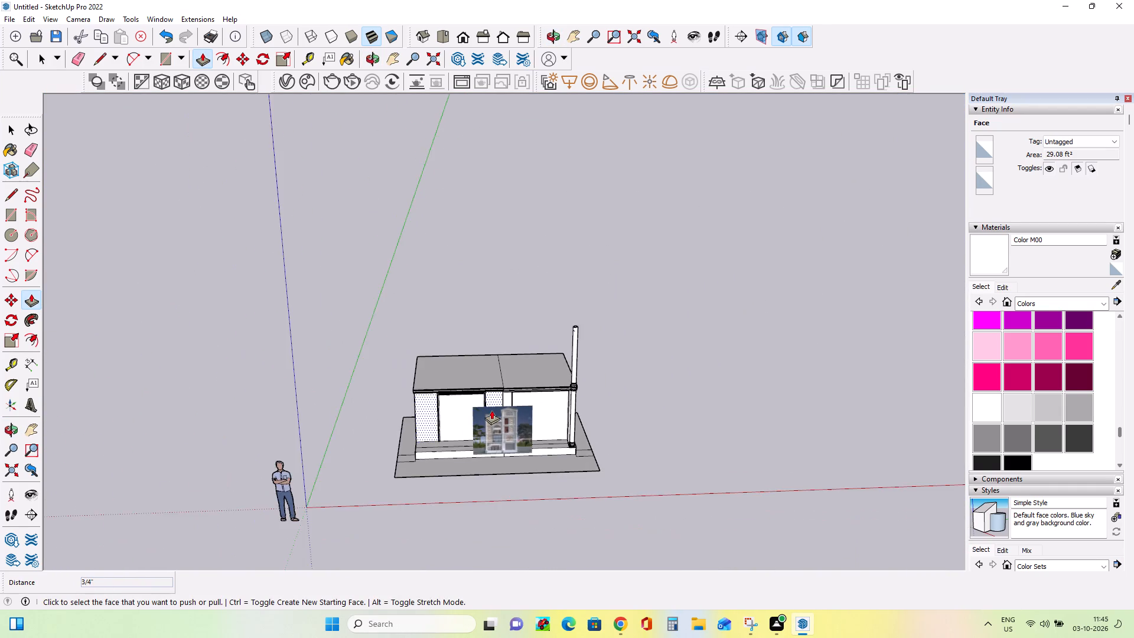
{"action": "scroll", "coordinate": [491, 410], "scroll_direction": "down", "scroll_amount": 3}
{"action": "scroll", "coordinate": [571, 412], "scroll_direction": "up", "scroll_amount": 17}
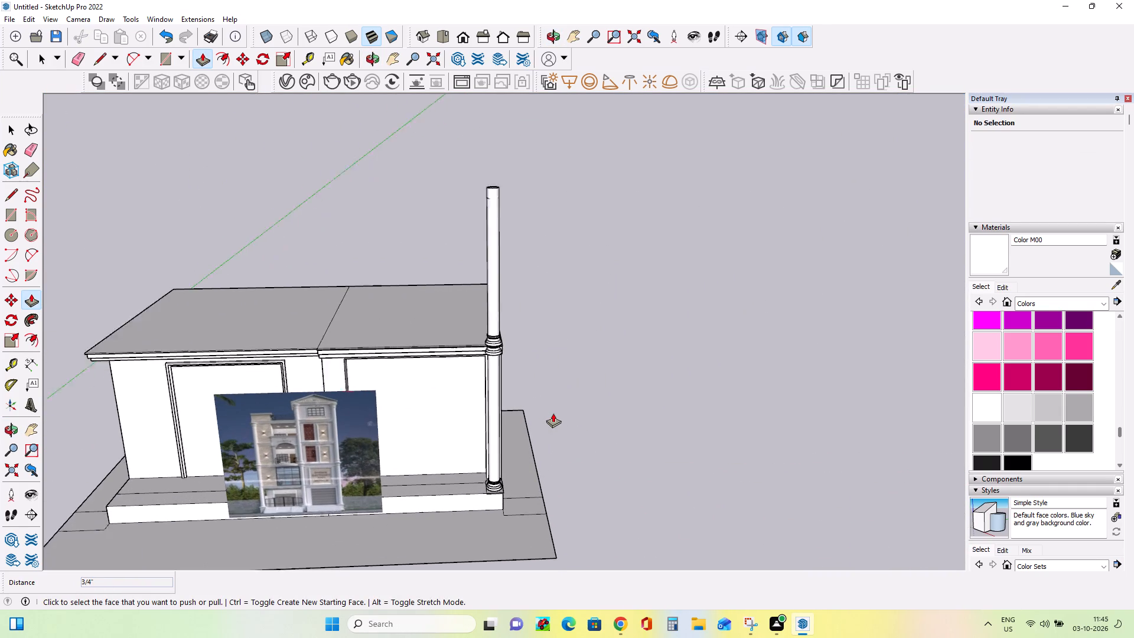
{"action": "scroll", "coordinate": [553, 413], "scroll_direction": "up", "scroll_amount": 1}
{"action": "scroll", "coordinate": [553, 413], "scroll_direction": "down", "scroll_amount": 9}
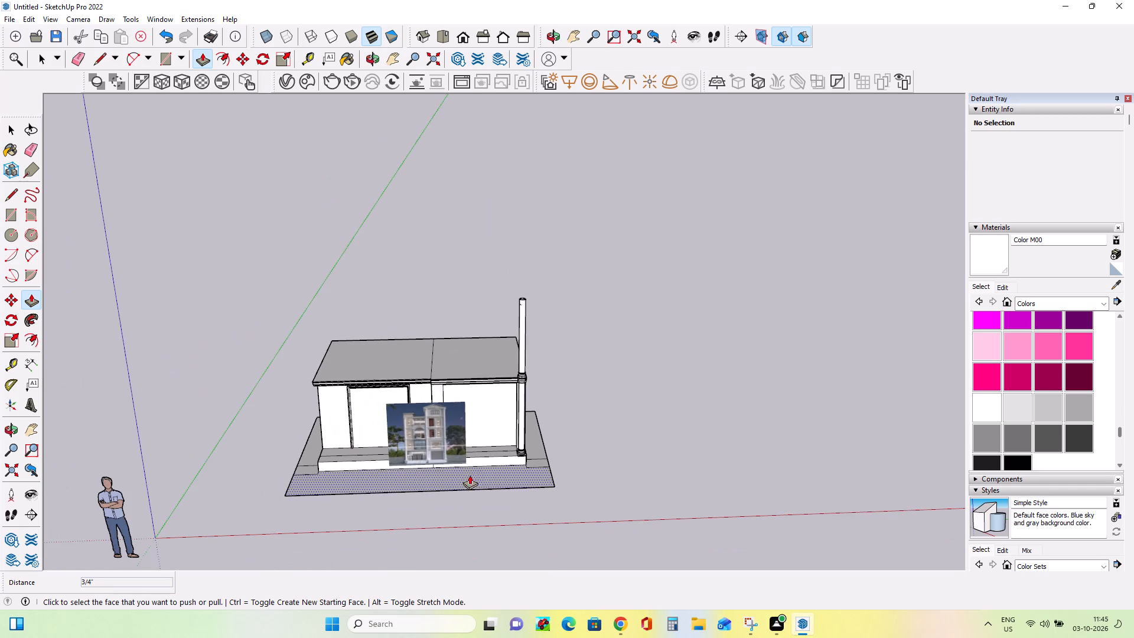
Move the reference image about 17 ft 1 1/2 in from the front of the building to beyond its left side.
{"action": "middle_click_drag", "start_coordinate": [470, 474], "coordinate": [490, 430]}
{"action": "scroll", "coordinate": [416, 448], "scroll_direction": "up", "scroll_amount": 4}
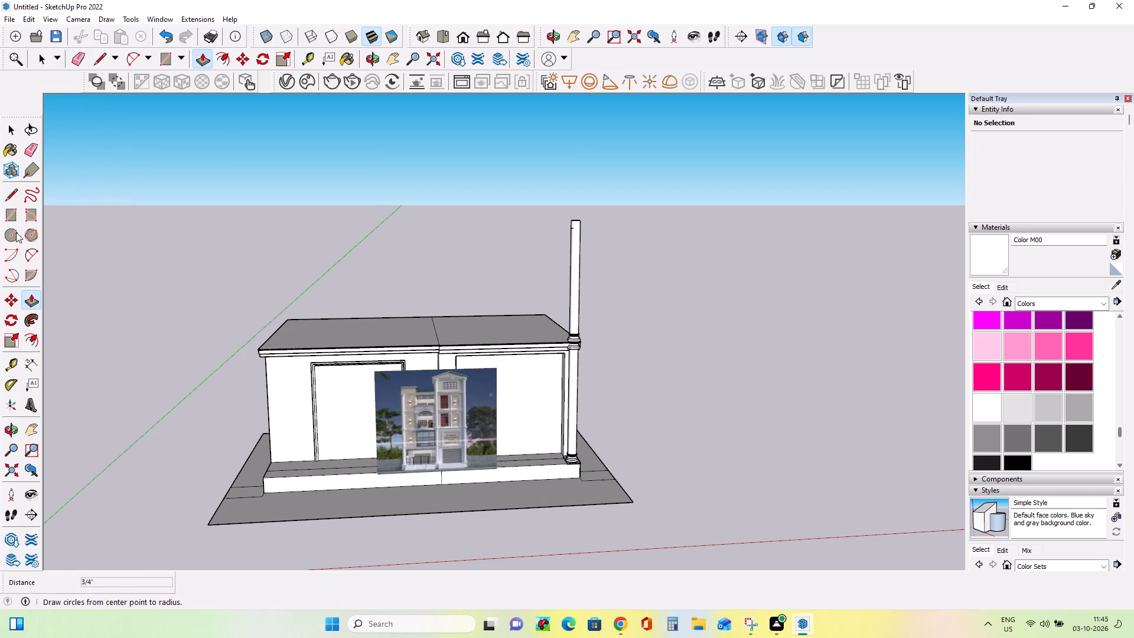
{"action": "left_click", "coordinate": [6, 129]}
{"action": "left_click", "coordinate": [411, 457]}
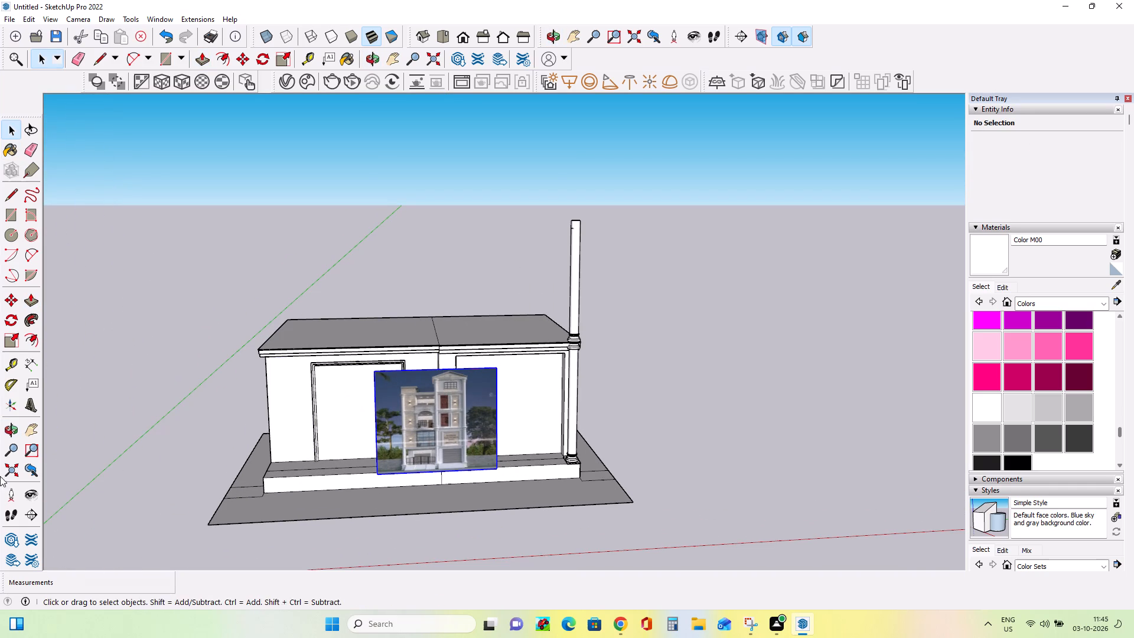
{"action": "left_click", "coordinate": [13, 296]}
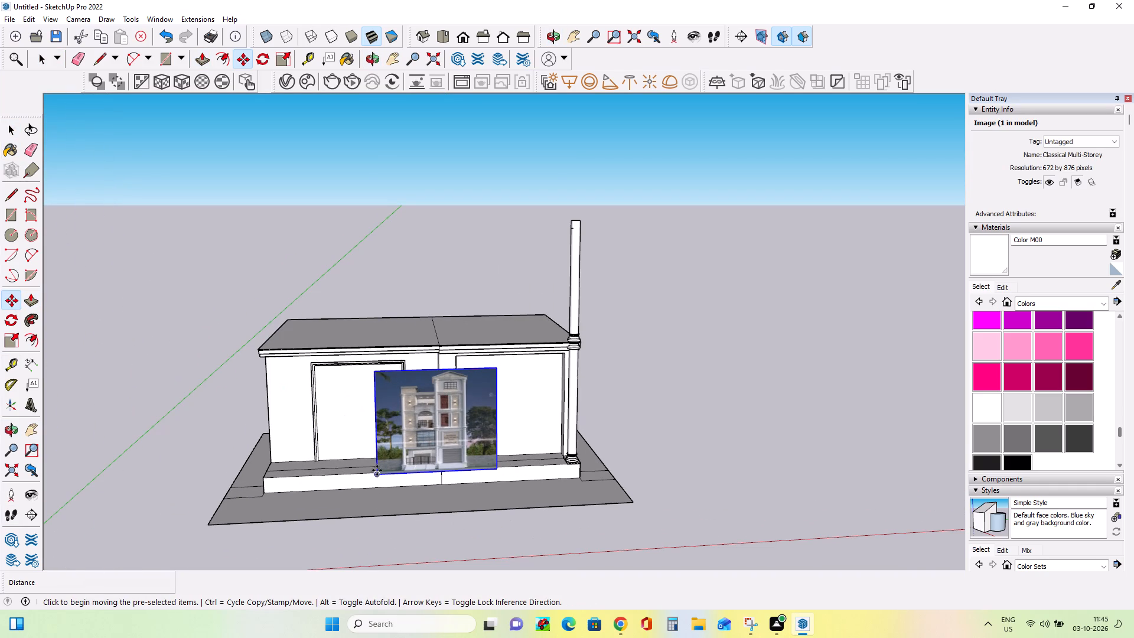
{"action": "left_click", "coordinate": [379, 473]}
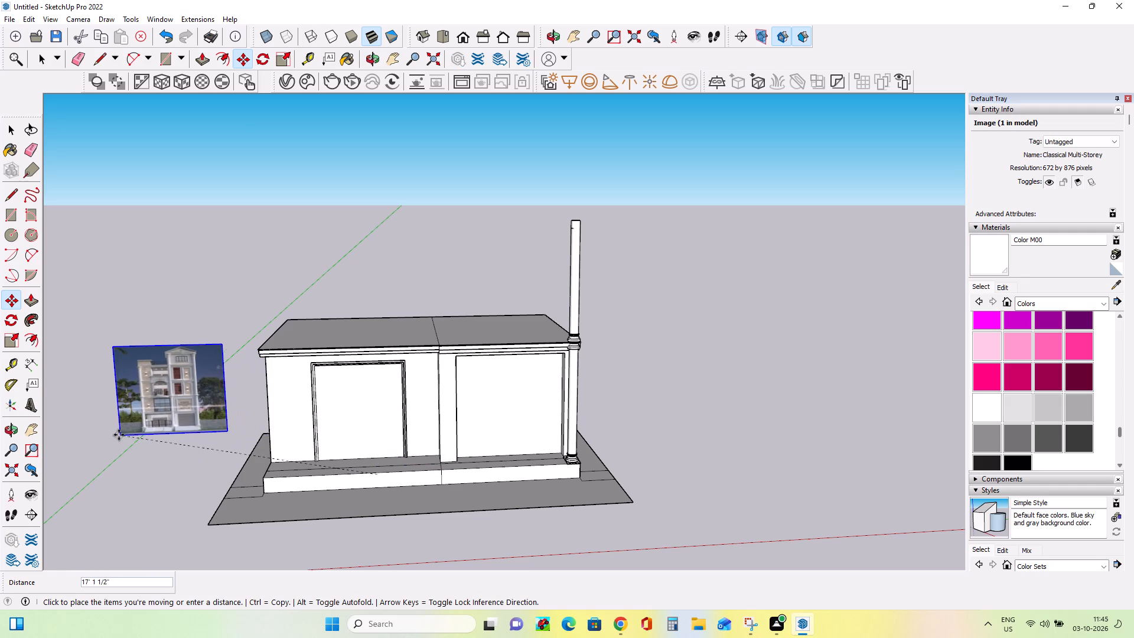
{"action": "left_click", "coordinate": [119, 435]}
Examine the reference image's facade beside the uncovered ground-floor model.
{"action": "scroll", "coordinate": [274, 440], "scroll_direction": "up", "scroll_amount": 3}
{"action": "middle_click_drag", "start_coordinate": [285, 446], "coordinate": [334, 469]}
{"action": "scroll", "coordinate": [77, 429], "scroll_direction": "up", "scroll_amount": 4}
{"action": "scroll", "coordinate": [110, 477], "scroll_direction": "up", "scroll_amount": 3}
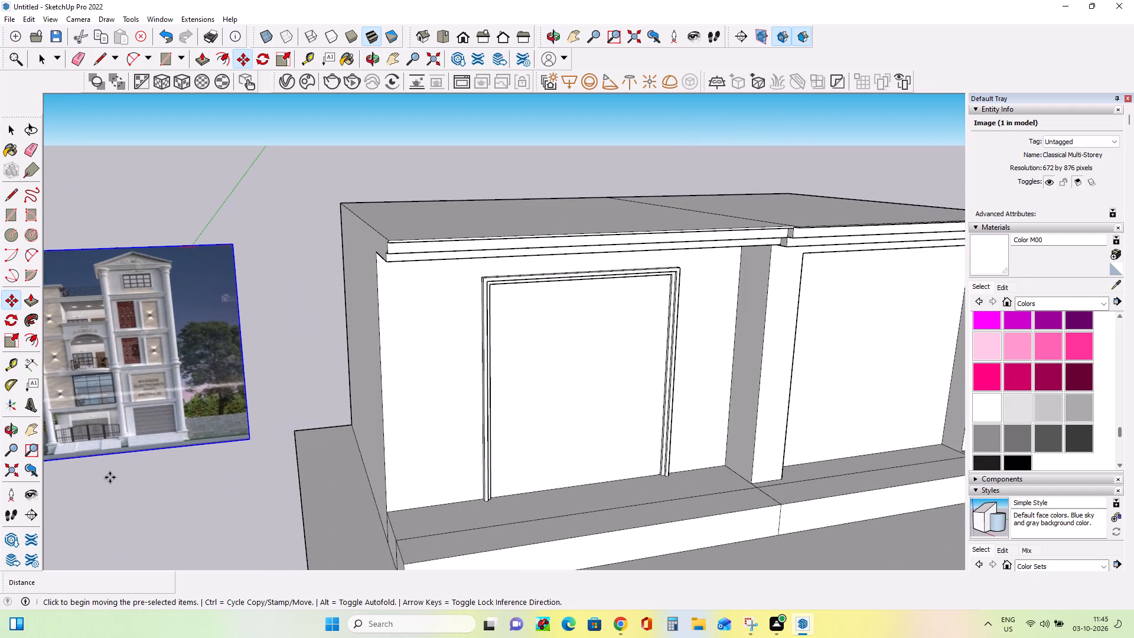
{"action": "scroll", "coordinate": [110, 477], "scroll_direction": "up", "scroll_amount": 4}
{"action": "scroll", "coordinate": [110, 477], "scroll_direction": "down", "scroll_amount": 9}
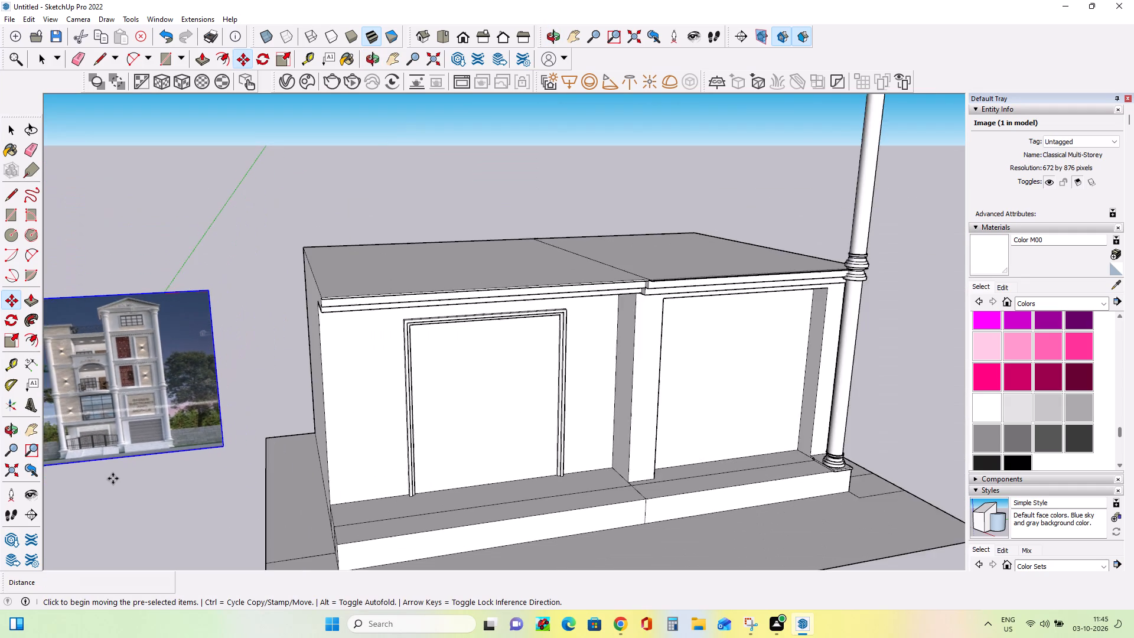
{"action": "scroll", "coordinate": [113, 479], "scroll_direction": "down", "scroll_amount": 3}
{"action": "scroll", "coordinate": [97, 449], "scroll_direction": "up", "scroll_amount": 9}
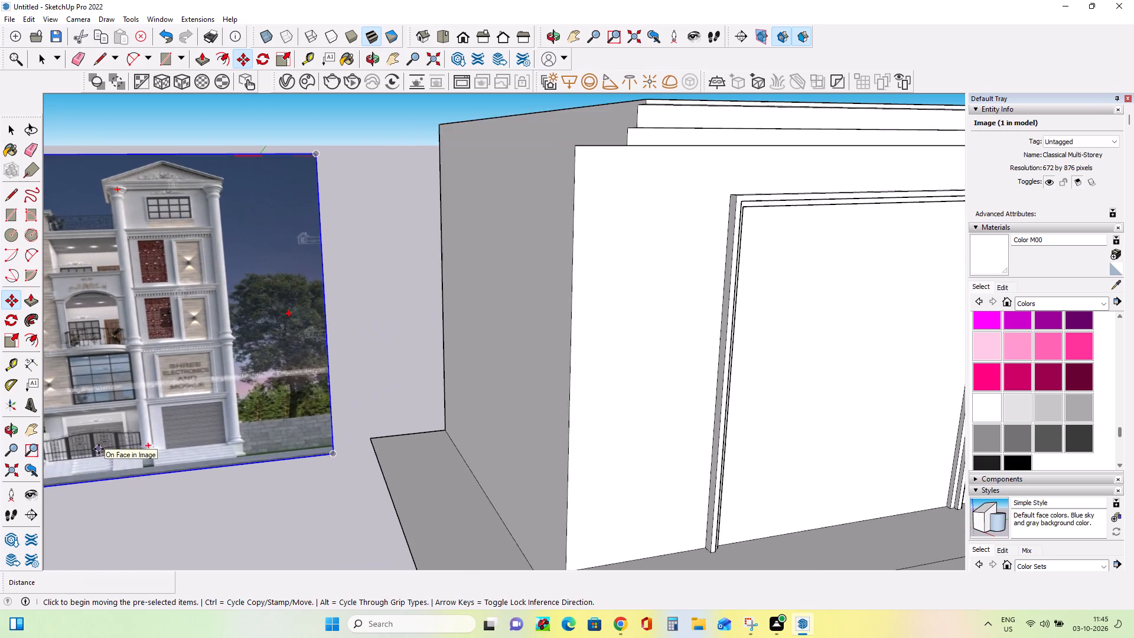
{"action": "scroll", "coordinate": [99, 449], "scroll_direction": "down", "scroll_amount": 14}
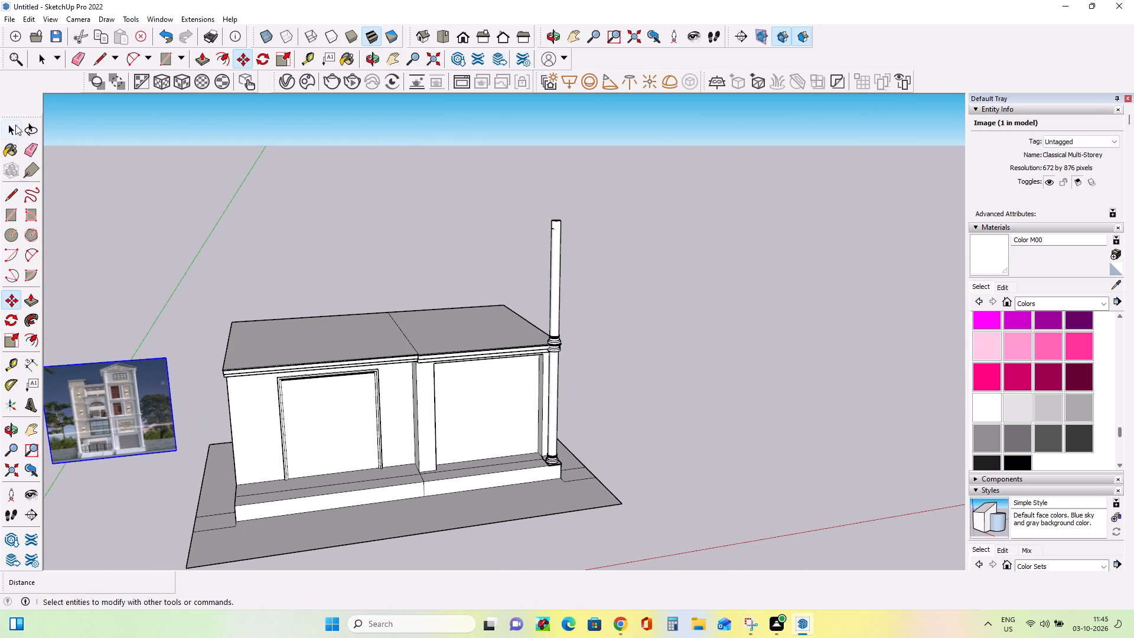
Copy the upper column from above the corner column onto the front plinth before the left block's wall, about 11 ft 1 11/16 in away.
{"action": "left_click", "coordinate": [13, 125]}
{"action": "left_click", "coordinate": [553, 302]}
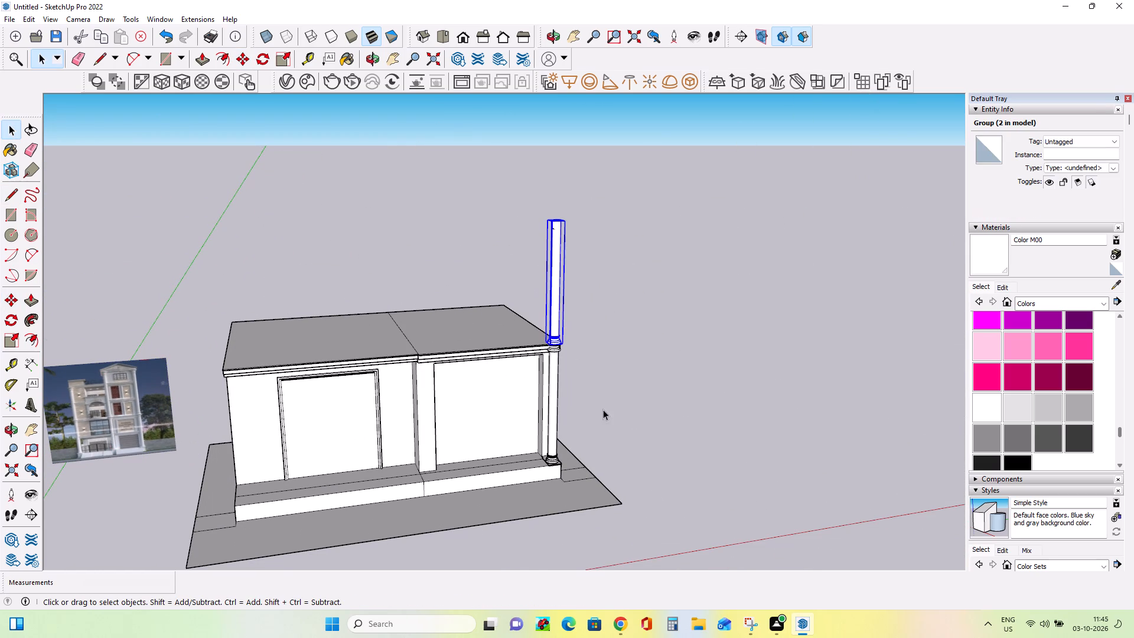
{"action": "left_click", "coordinate": [12, 298]}
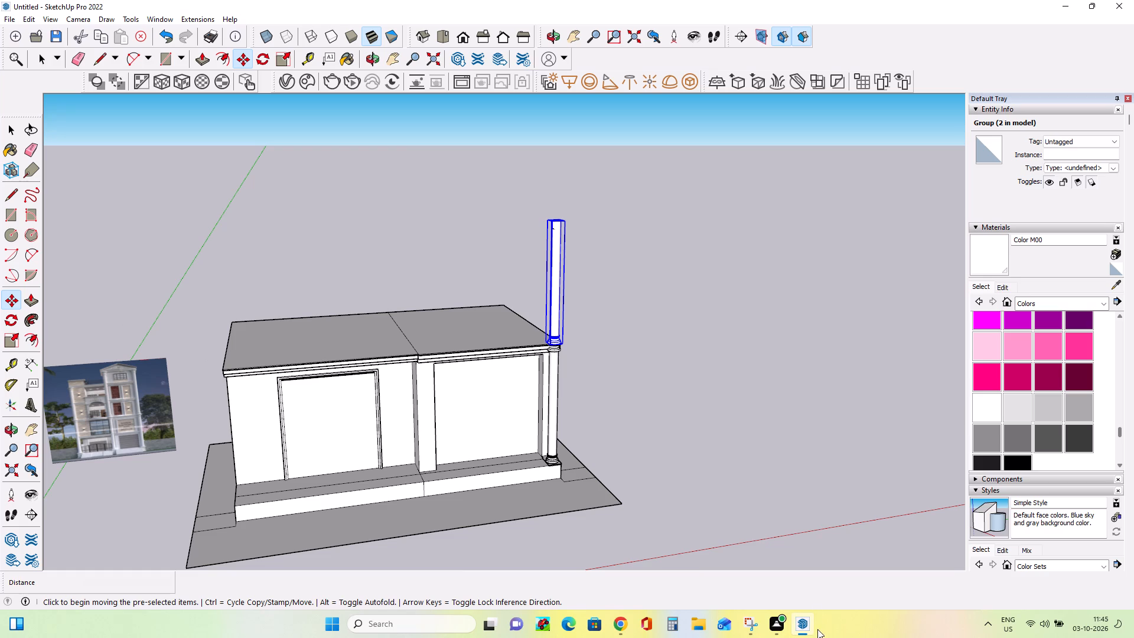
{"action": "left_click", "coordinate": [548, 343]}
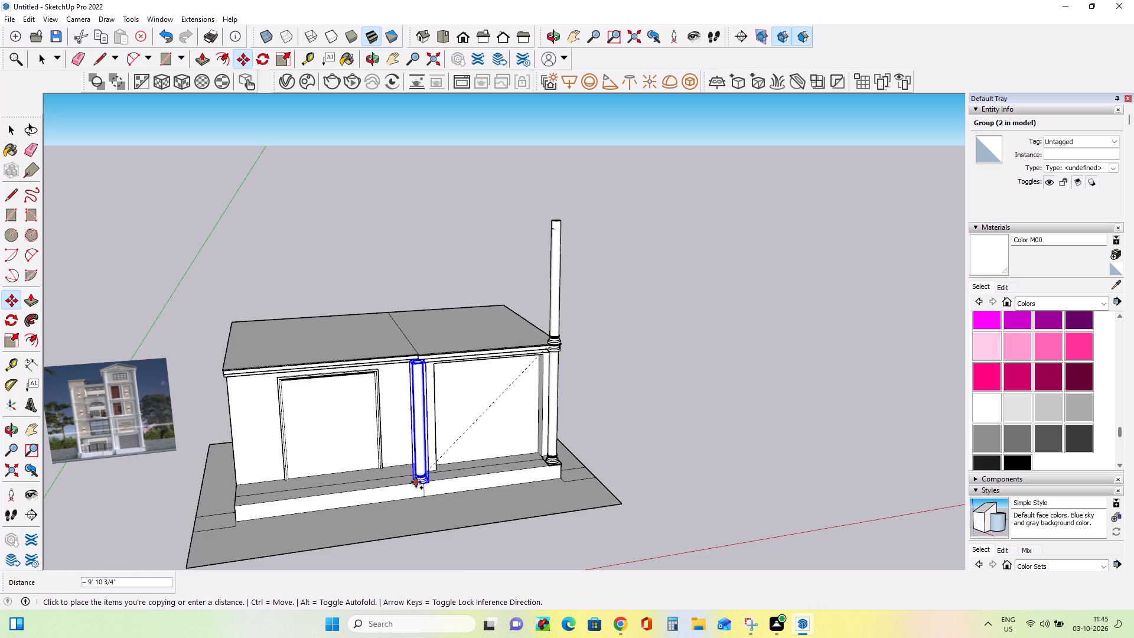
{"action": "scroll", "coordinate": [416, 482], "scroll_direction": "up", "scroll_amount": 8}
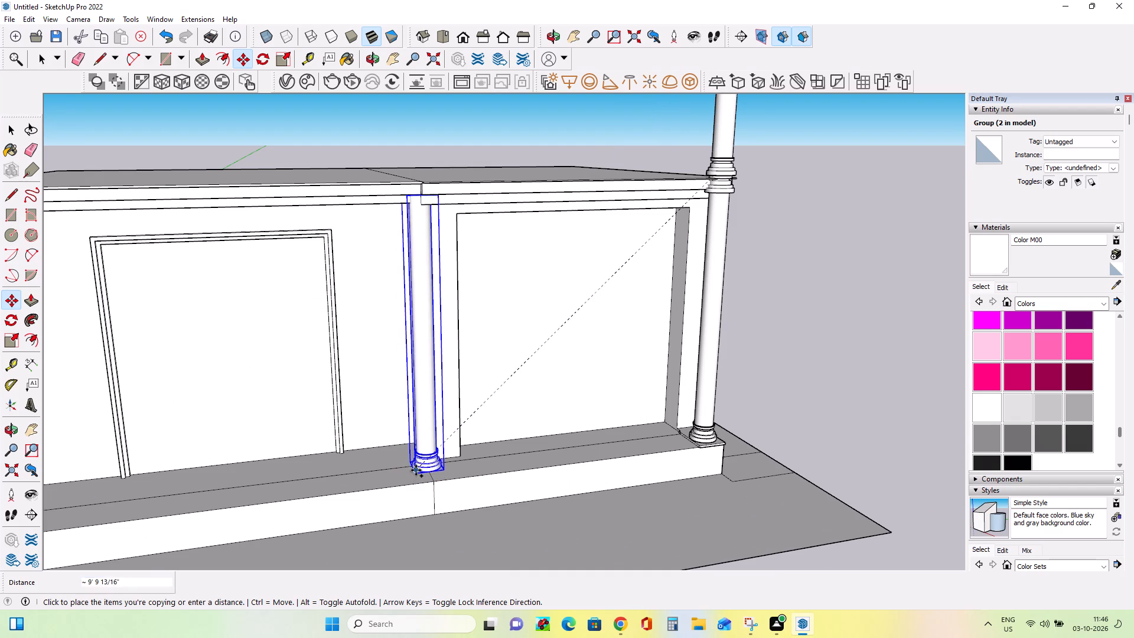
{"action": "left_click", "coordinate": [340, 476]}
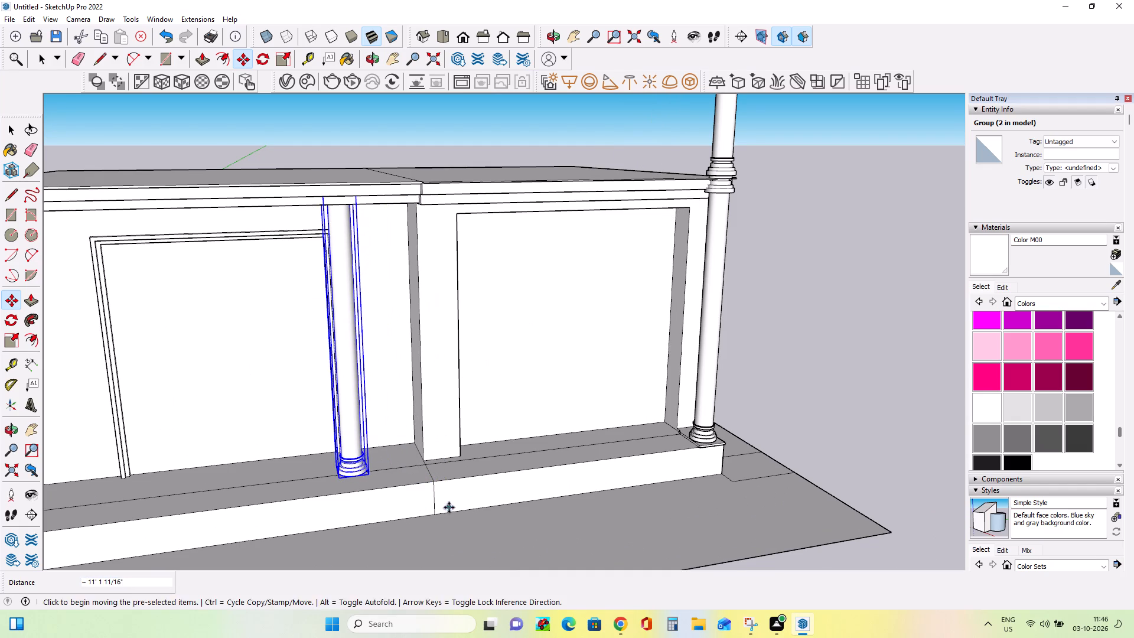
Draw a rectangle about 11 11/16 by 7 1/4 in on the plinth where the two blocks meet, and raise it 1 7/8 in.
{"action": "middle_click_drag", "start_coordinate": [449, 507], "coordinate": [442, 535]}
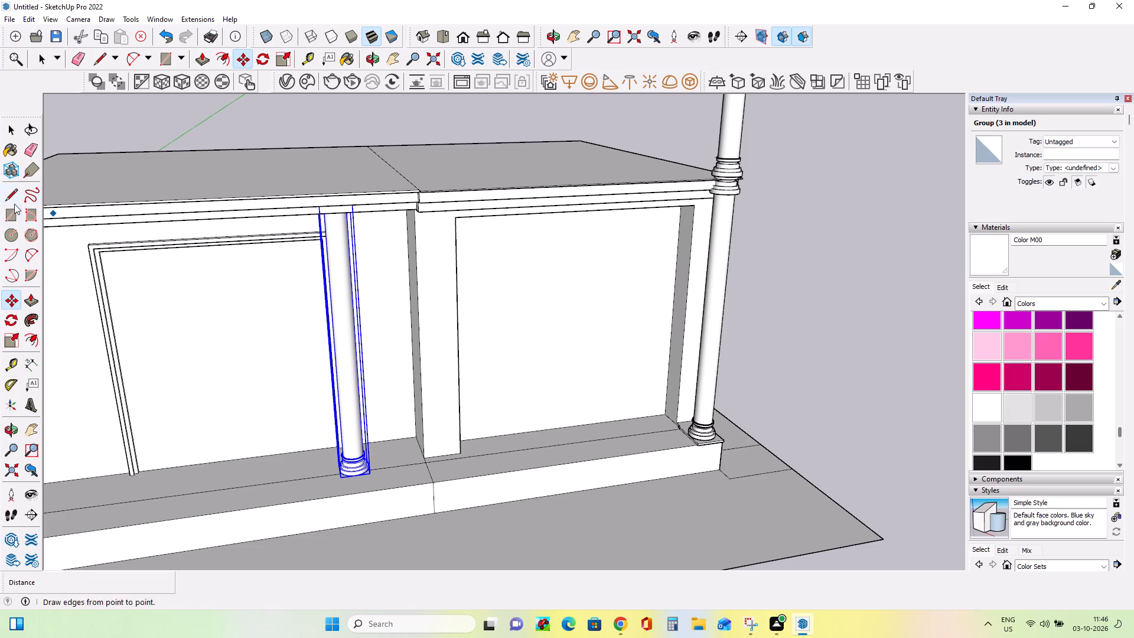
{"action": "left_click", "coordinate": [13, 211]}
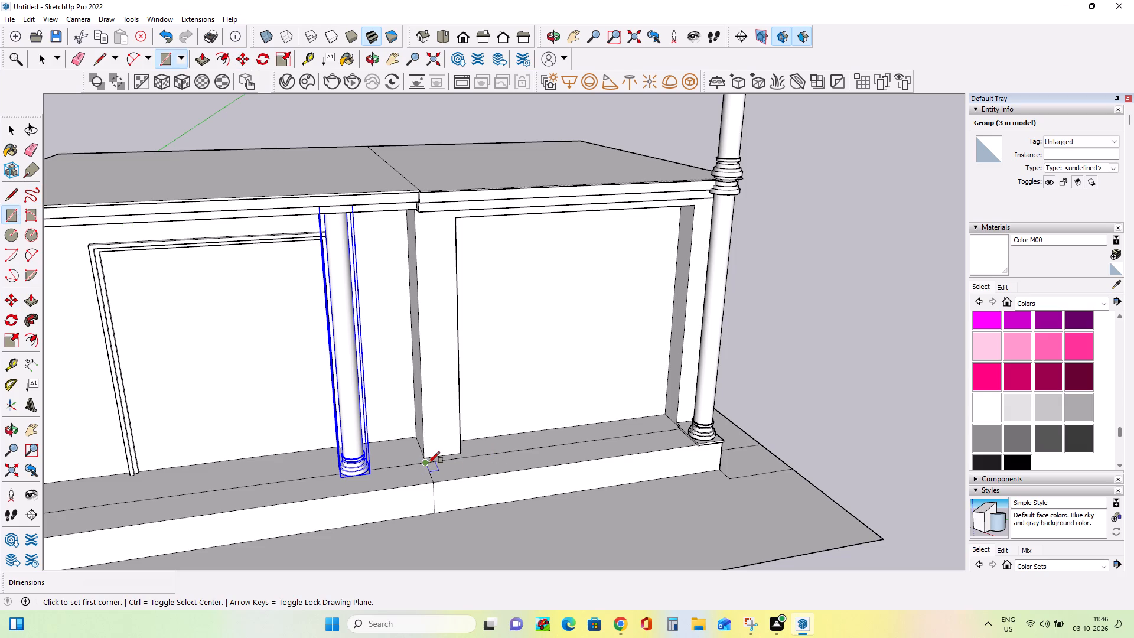
{"action": "left_click", "coordinate": [428, 463]}
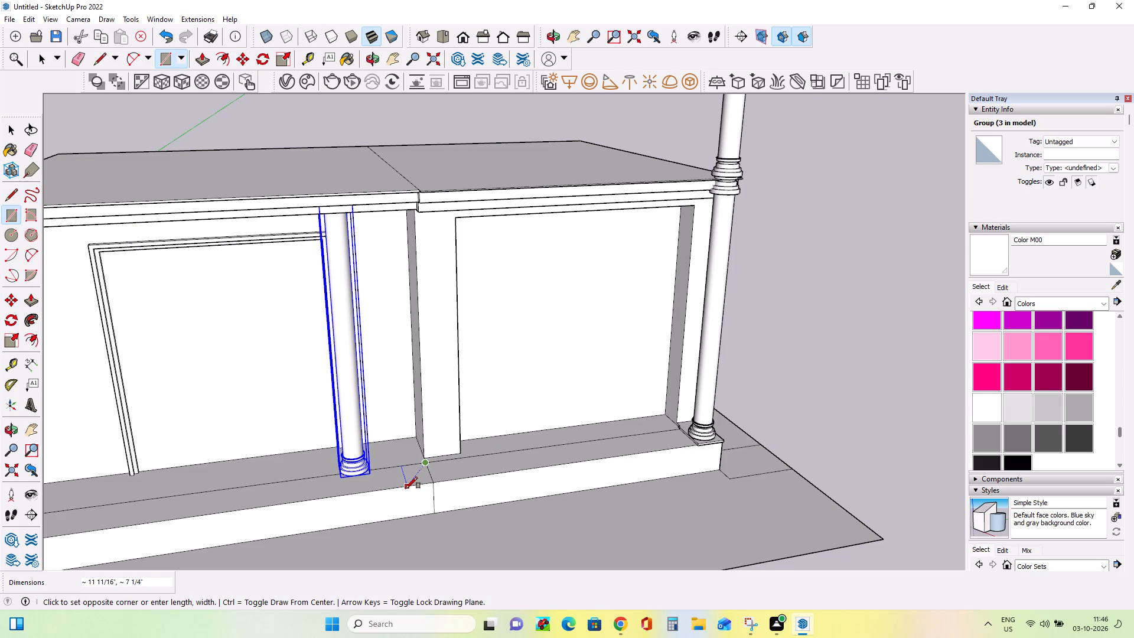
{"action": "left_click", "coordinate": [406, 489]}
{"action": "middle_click_drag", "start_coordinate": [462, 504], "coordinate": [449, 504]}
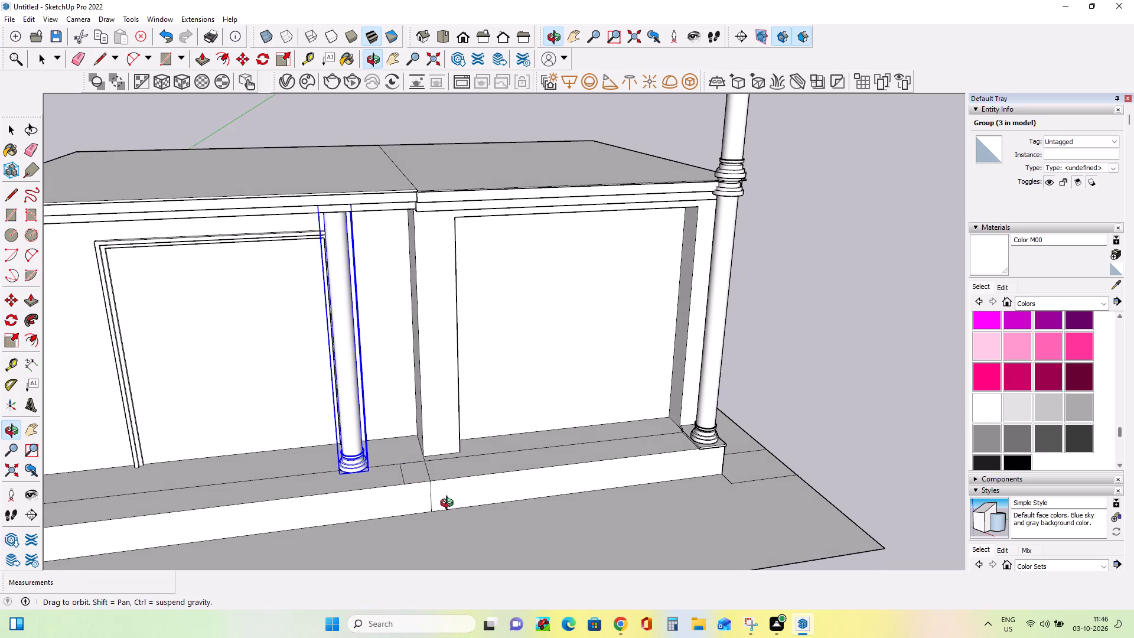
{"action": "middle_click_drag", "start_coordinate": [449, 504], "coordinate": [449, 504]}
{"action": "left_click", "coordinate": [27, 298]}
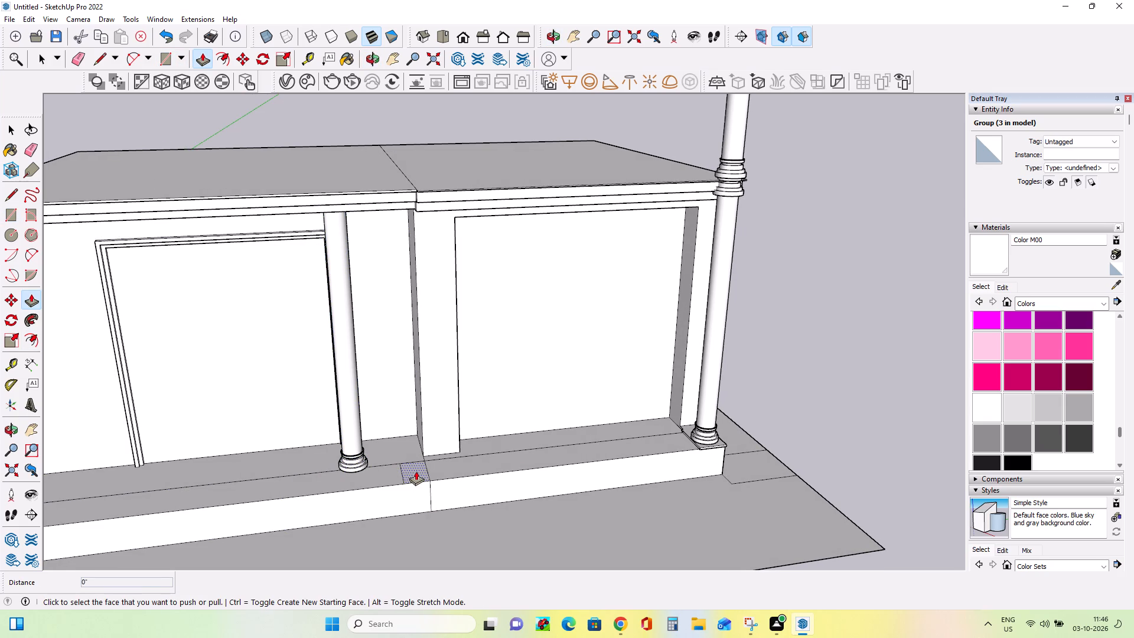
{"action": "left_click", "coordinate": [416, 471]}
{"action": "left_click", "coordinate": [416, 465]}
Draw lines at mid-height across the raised pad's front and both sides, about 7 1/4 in and 11 11/16 in long.
{"action": "middle_click_drag", "start_coordinate": [460, 496], "coordinate": [449, 461]}
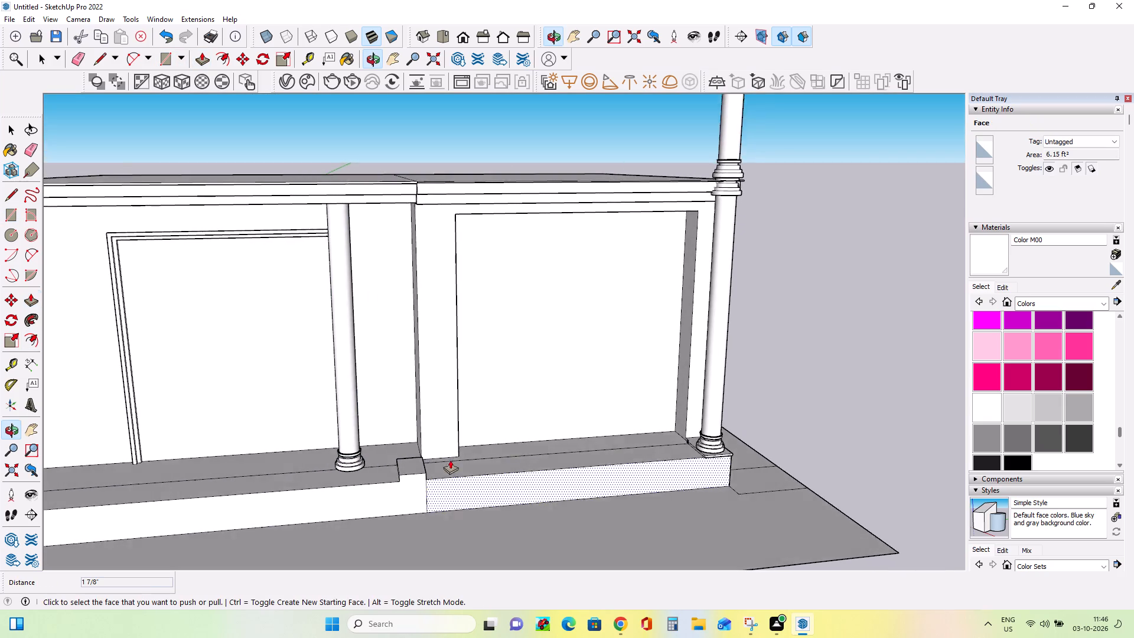
{"action": "scroll", "coordinate": [450, 468], "scroll_direction": "up", "scroll_amount": 3}
{"action": "middle_click_drag", "start_coordinate": [450, 468], "coordinate": [414, 479]}
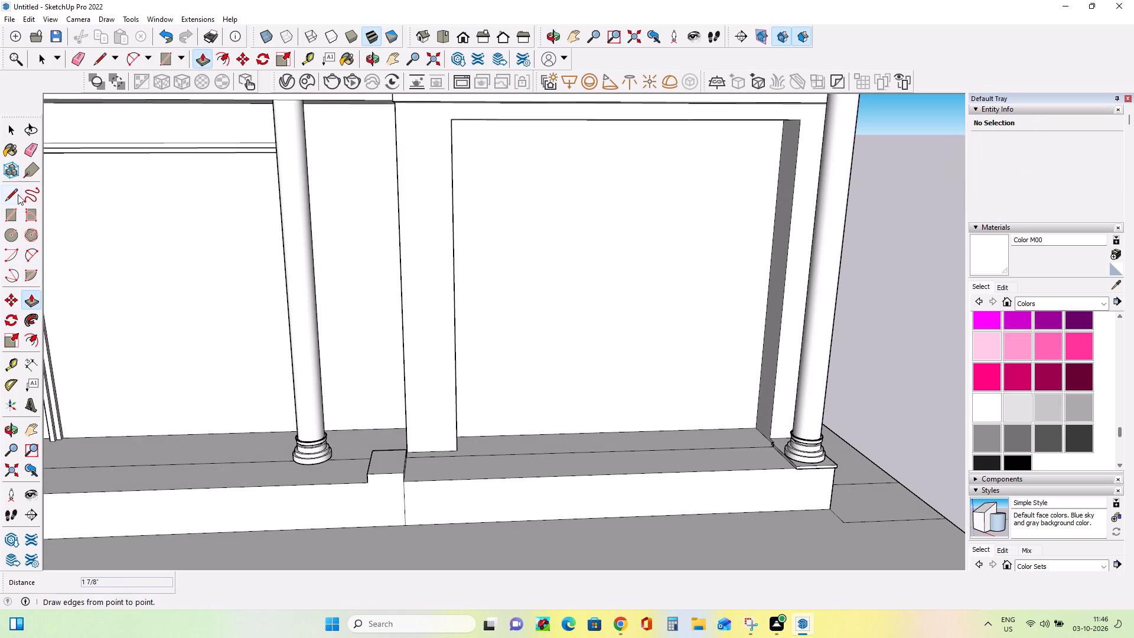
{"action": "left_click", "coordinate": [18, 194]}
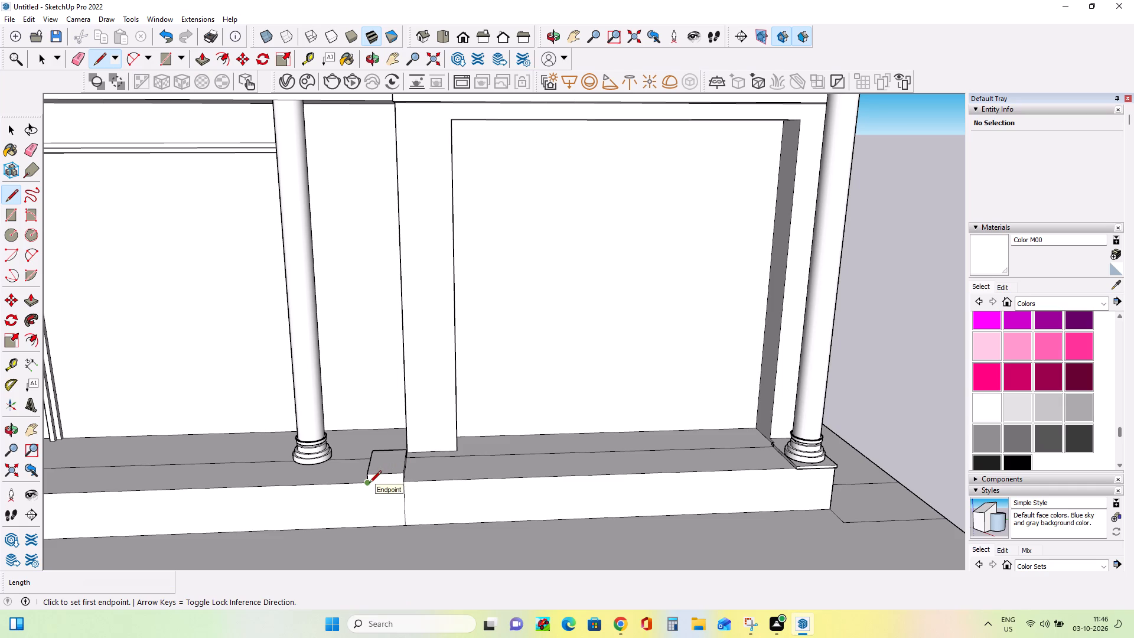
{"action": "scroll", "coordinate": [370, 485], "scroll_direction": "up", "scroll_amount": 7}
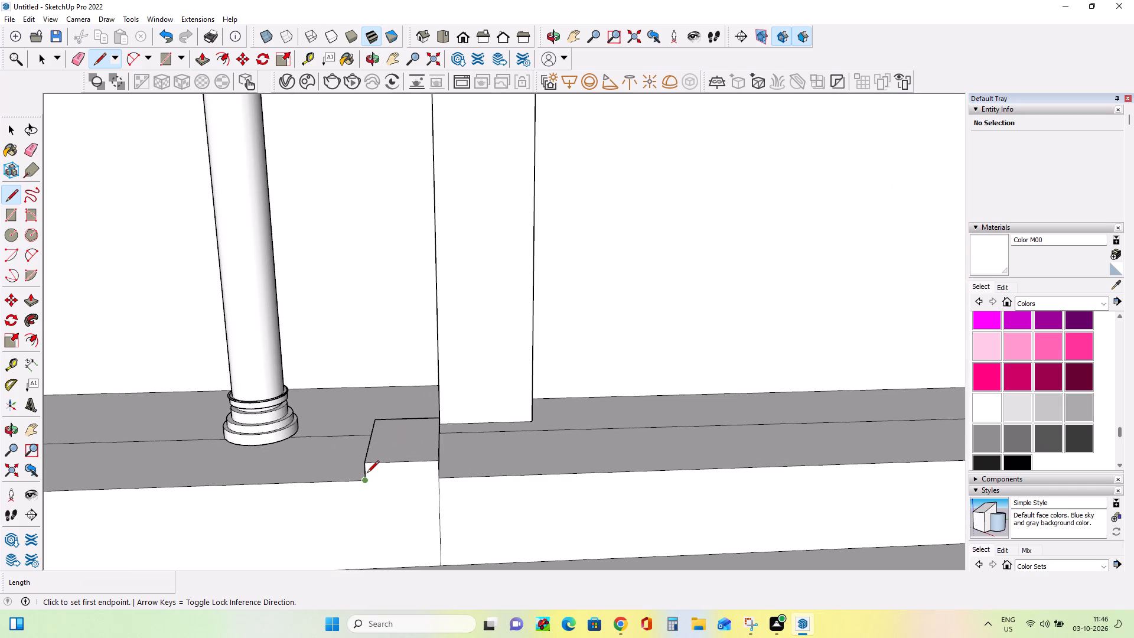
{"action": "left_click", "coordinate": [366, 471]}
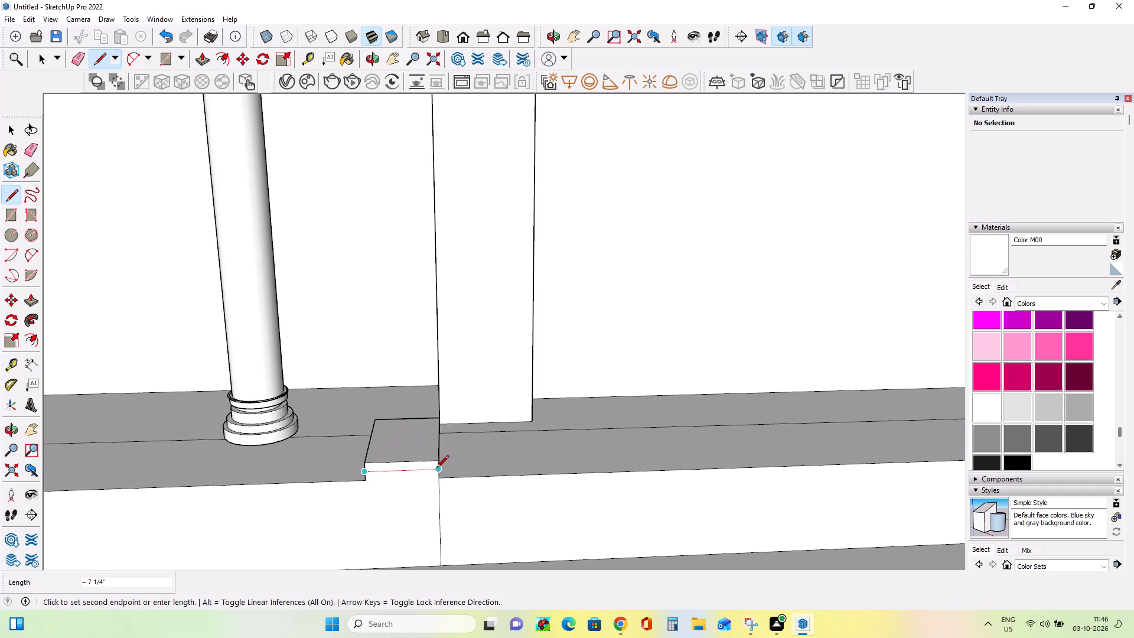
{"action": "left_click", "coordinate": [436, 468]}
{"action": "middle_click_drag", "start_coordinate": [496, 471], "coordinate": [395, 496]}
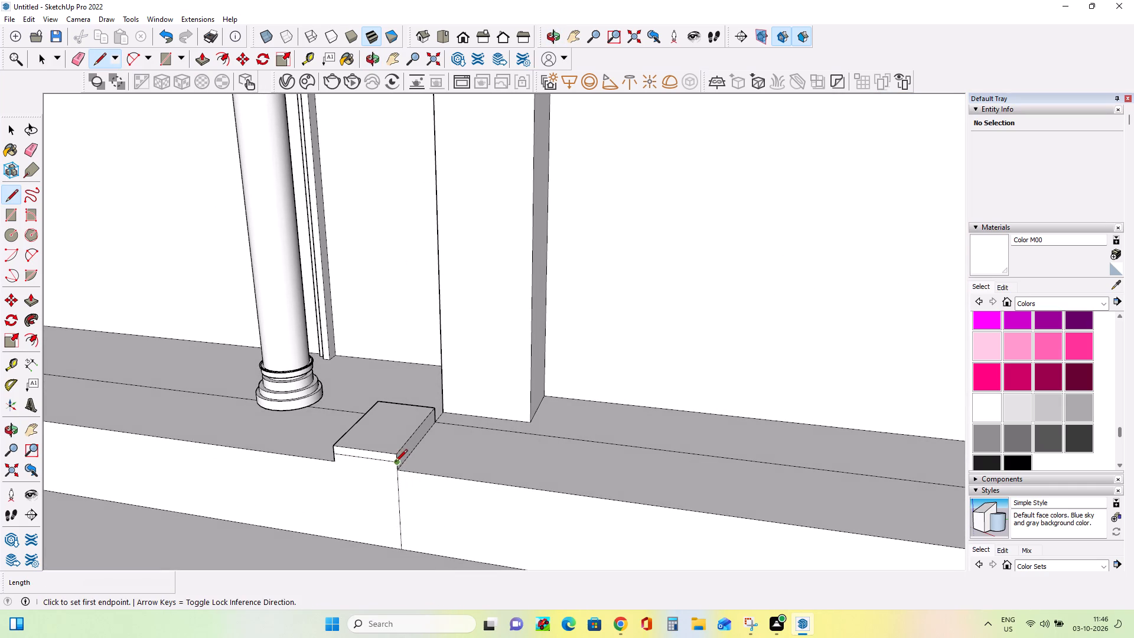
{"action": "left_click", "coordinate": [395, 463]}
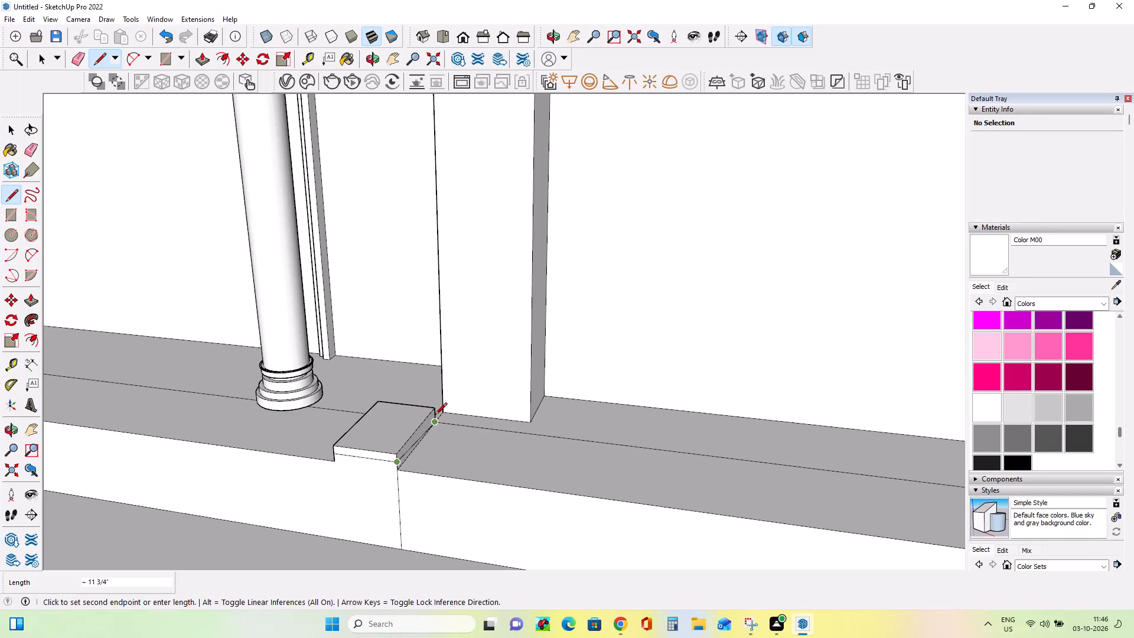
{"action": "scroll", "coordinate": [435, 416], "scroll_direction": "up", "scroll_amount": 7}
{"action": "left_click", "coordinate": [432, 411]}
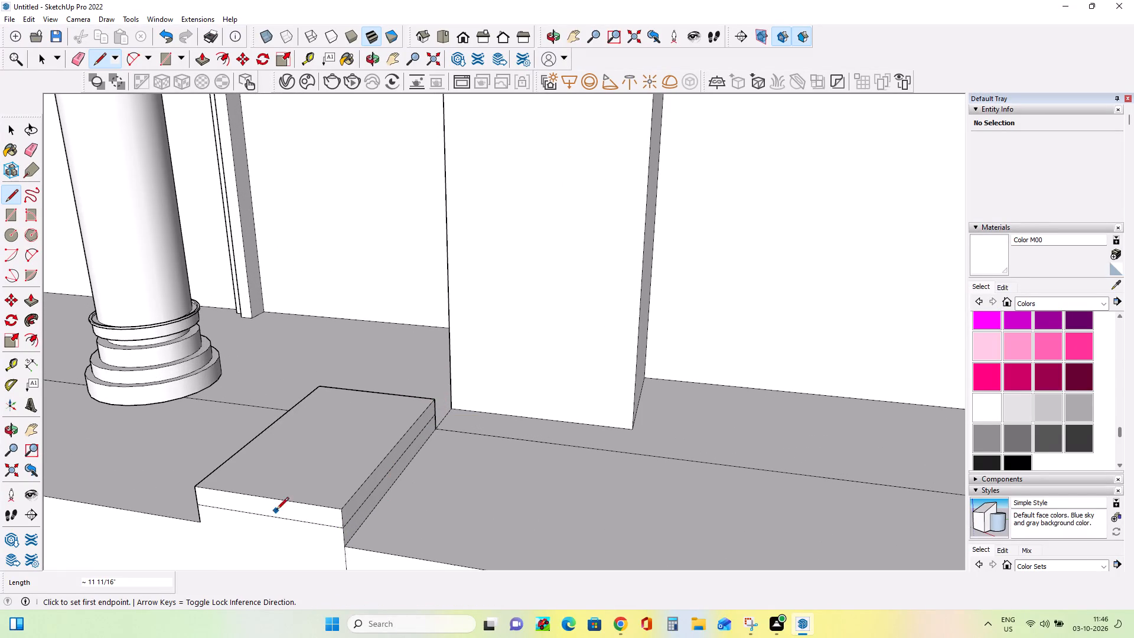
{"action": "middle_click_drag", "start_coordinate": [278, 509], "coordinate": [578, 418]}
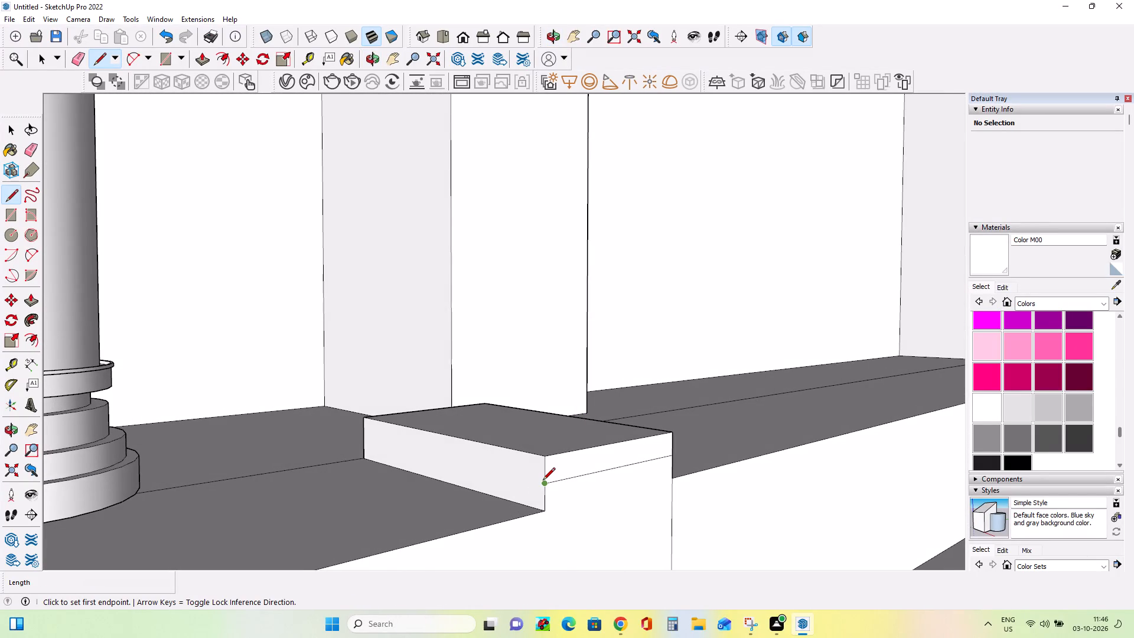
{"action": "left_click", "coordinate": [543, 481]}
{"action": "left_click", "coordinate": [367, 432]}
Pull the pad's upper band outward on three sides: front, left about 9/16 in, and right about 1 1/8 in.
{"action": "middle_click_drag", "start_coordinate": [494, 482], "coordinate": [401, 506]}
{"action": "scroll", "coordinate": [401, 506], "scroll_direction": "down", "scroll_amount": 2}
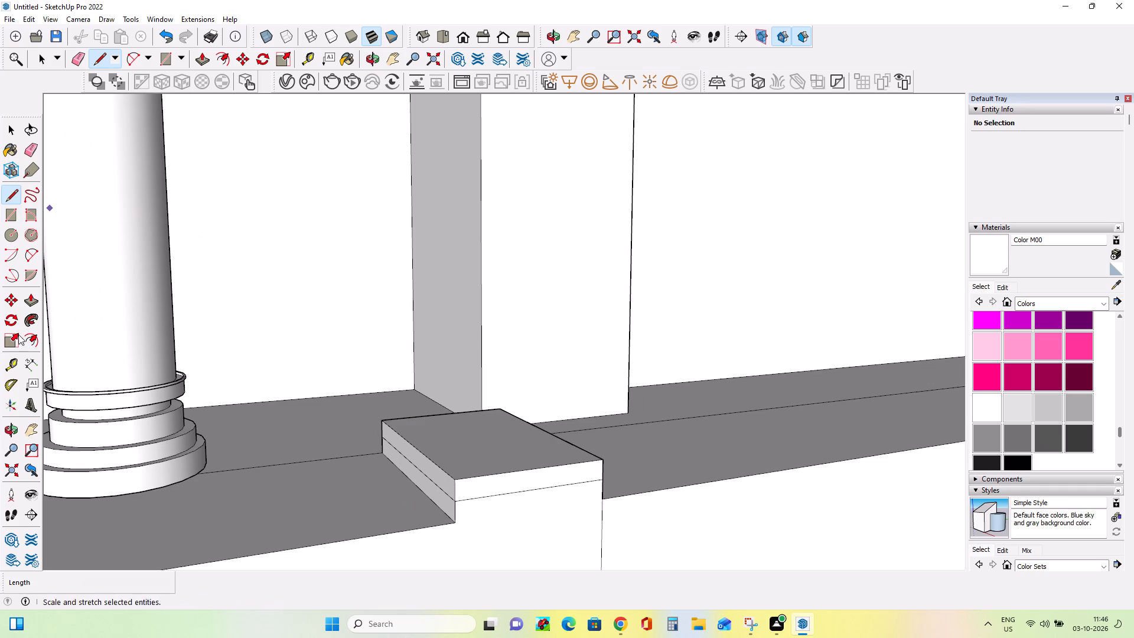
{"action": "left_click", "coordinate": [30, 298]}
{"action": "left_click", "coordinate": [533, 475]}
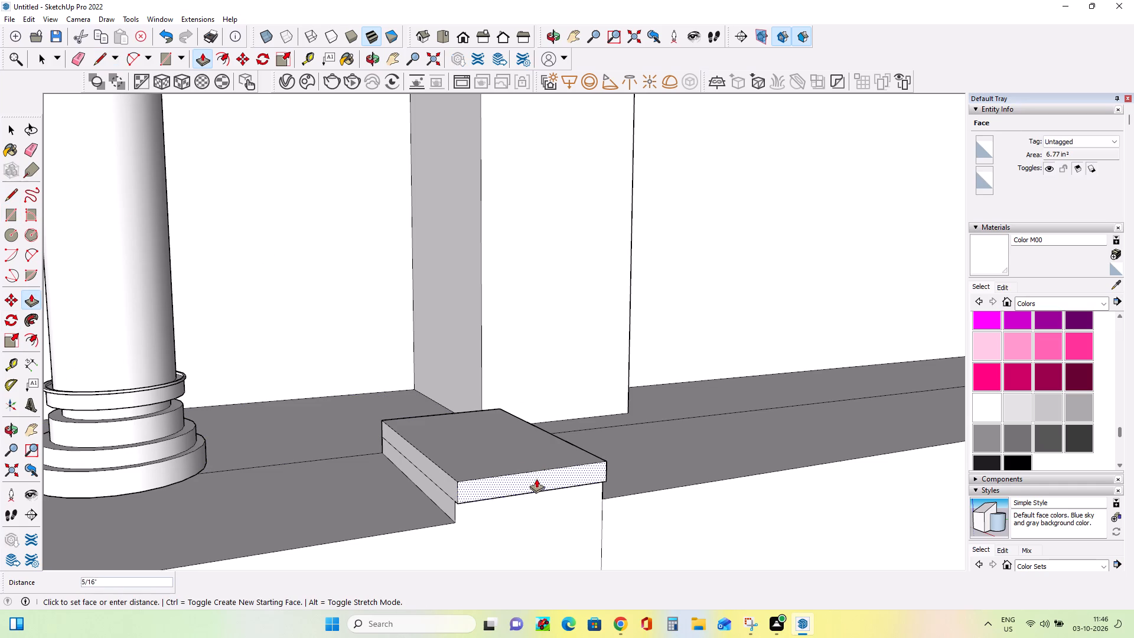
{"action": "left_click", "coordinate": [538, 481]}
{"action": "left_click", "coordinate": [445, 484]}
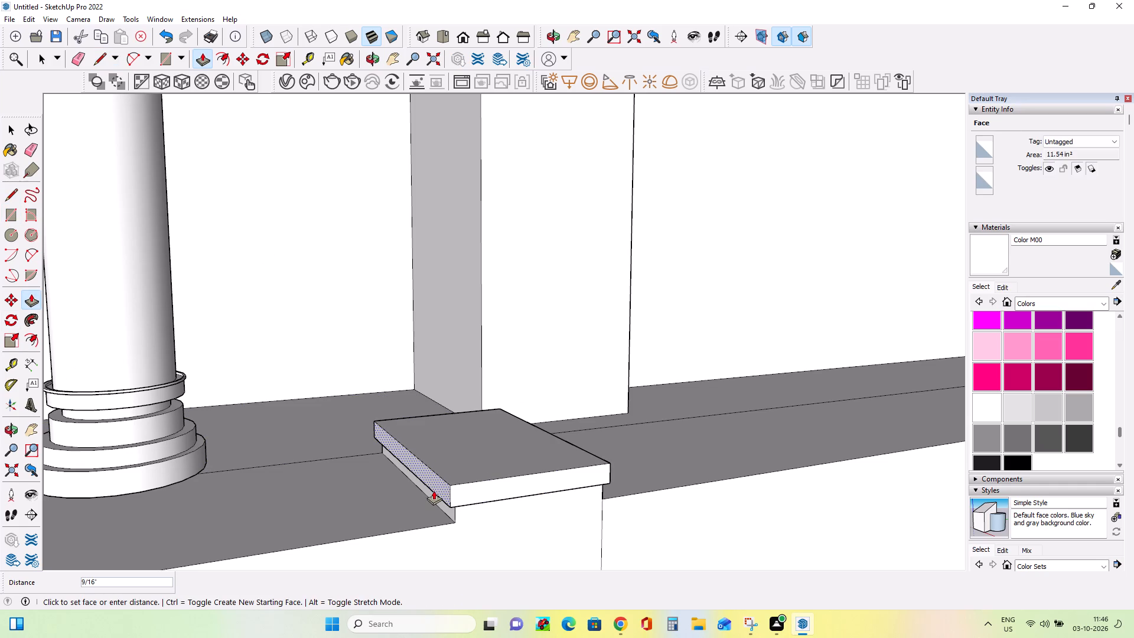
{"action": "left_click", "coordinate": [434, 490]}
{"action": "middle_click_drag", "start_coordinate": [604, 509], "coordinate": [256, 555]}
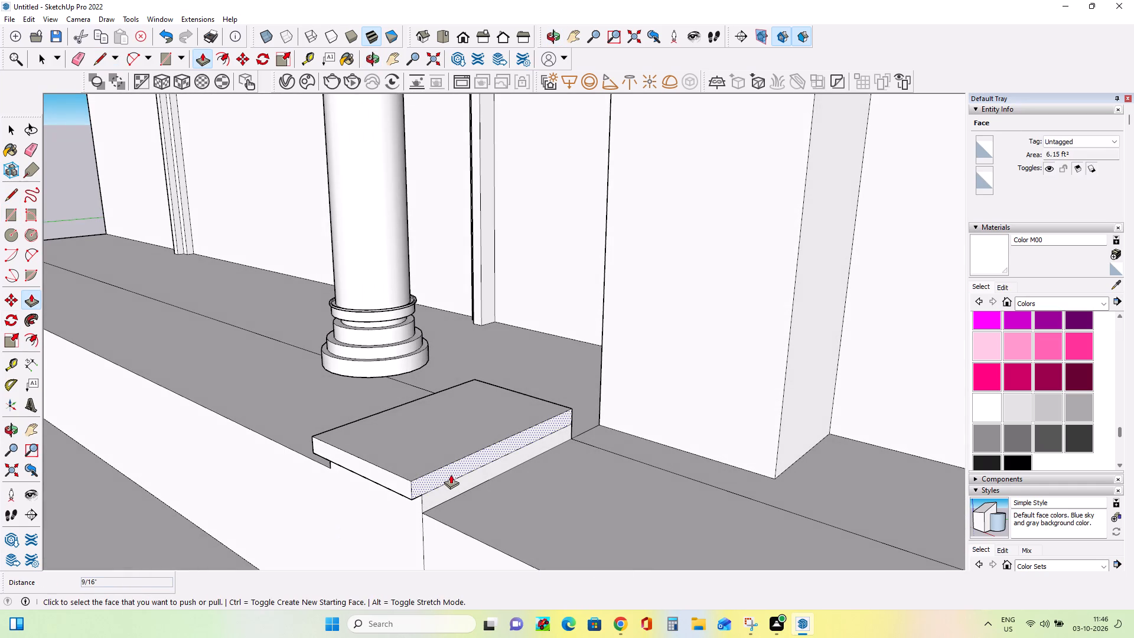
{"action": "left_click", "coordinate": [451, 474]}
{"action": "left_click", "coordinate": [467, 481]}
Examine the new column pad and copied column in relation to the whole ground-floor facade and the reference image.
{"action": "scroll", "coordinate": [361, 507], "scroll_direction": "down", "scroll_amount": 7}
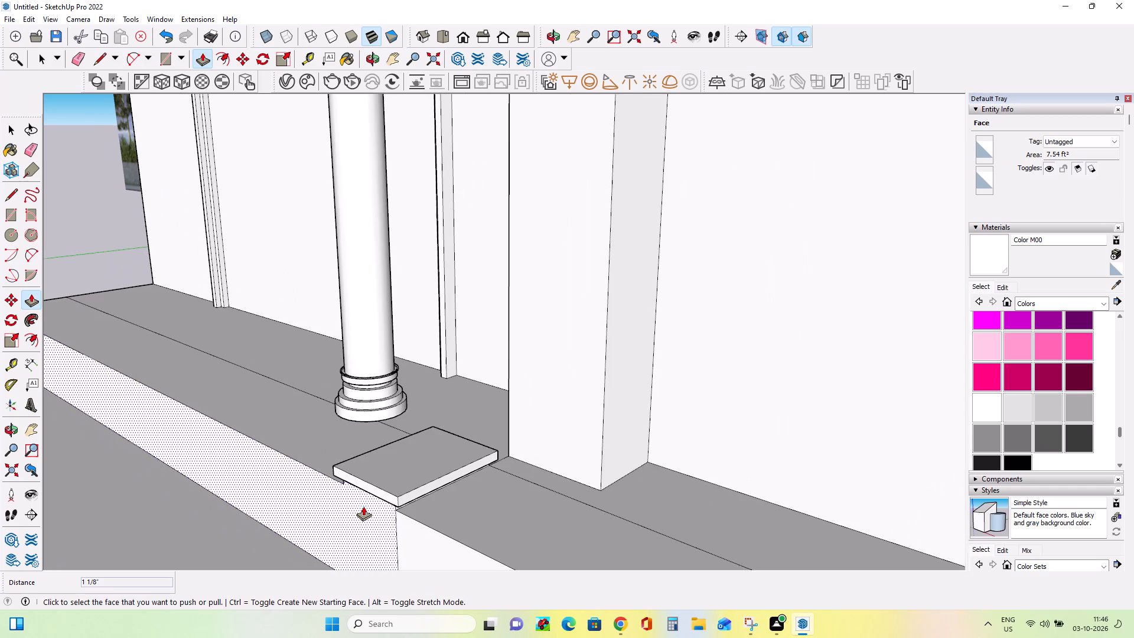
{"action": "scroll", "coordinate": [369, 506], "scroll_direction": "down", "scroll_amount": 1}
{"action": "middle_click_drag", "start_coordinate": [390, 506], "coordinate": [503, 482]}
{"action": "scroll", "coordinate": [504, 481], "scroll_direction": "down", "scroll_amount": 7}
{"action": "middle_click_drag", "start_coordinate": [454, 504], "coordinate": [499, 522]}
{"action": "scroll", "coordinate": [457, 506], "scroll_direction": "down", "scroll_amount": 1}
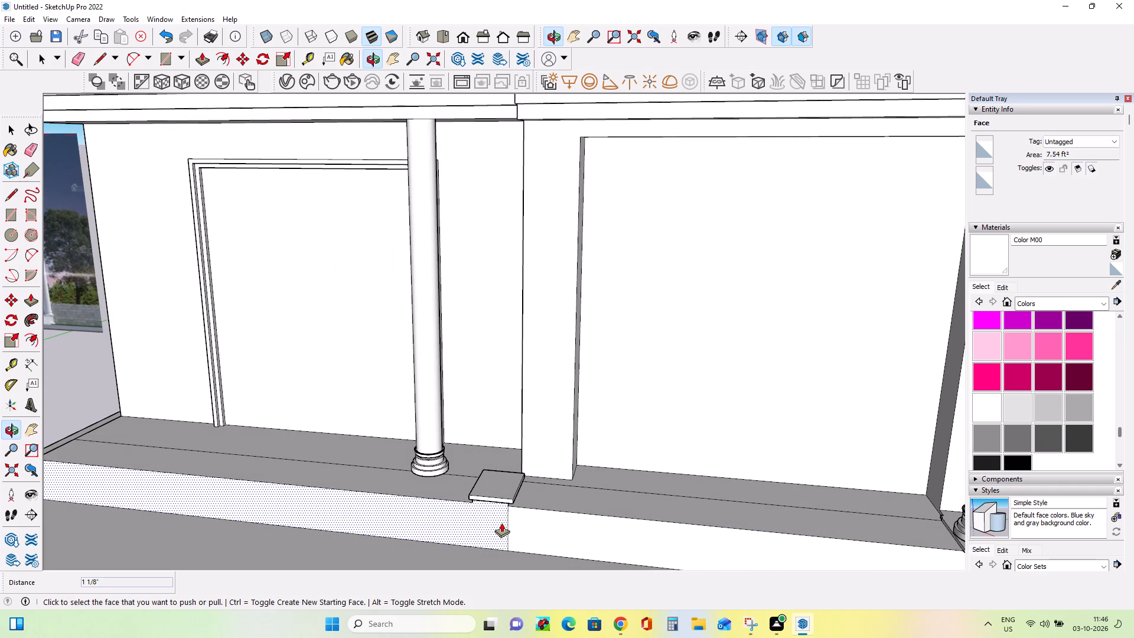
{"action": "scroll", "coordinate": [501, 523], "scroll_direction": "down", "scroll_amount": 6}
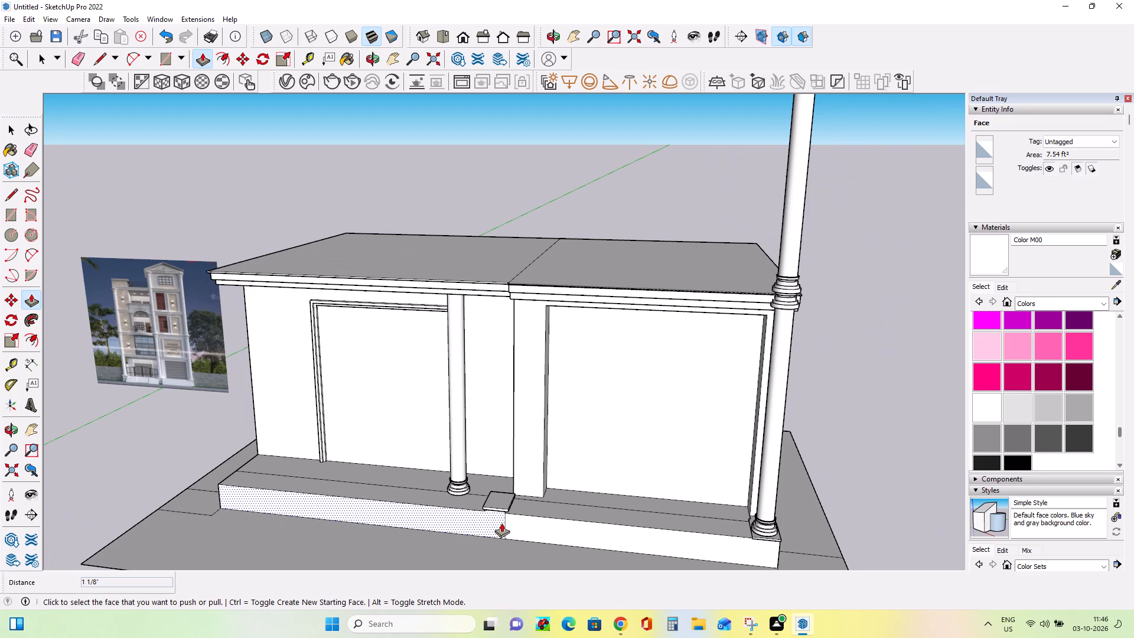
{"action": "middle_click_drag", "start_coordinate": [461, 496], "coordinate": [503, 511]}
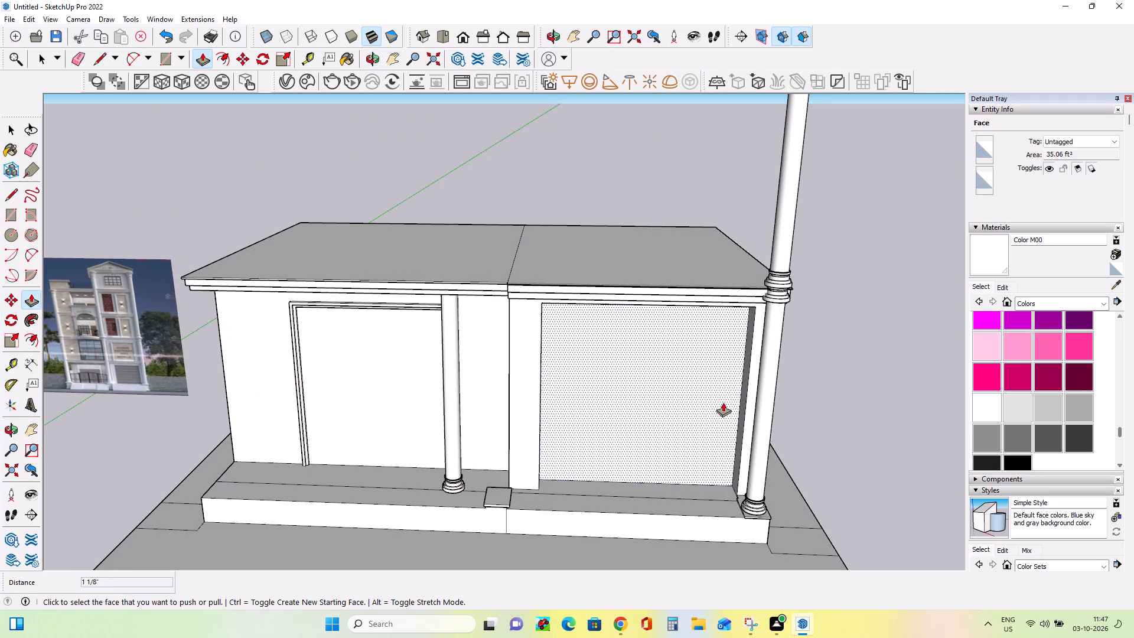
Move the copied column about 1 ft 3 1/2 in onto the new pad, and shift it another 15/16 in to seat it there.
{"action": "left_click", "coordinate": [14, 129]}
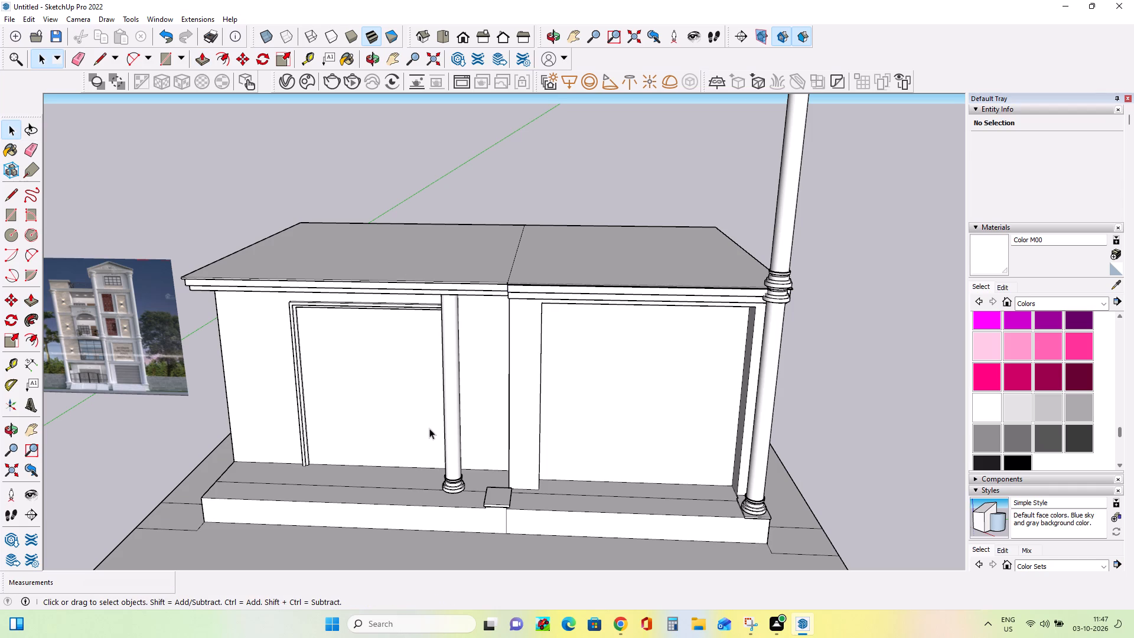
{"action": "left_click", "coordinate": [450, 428]}
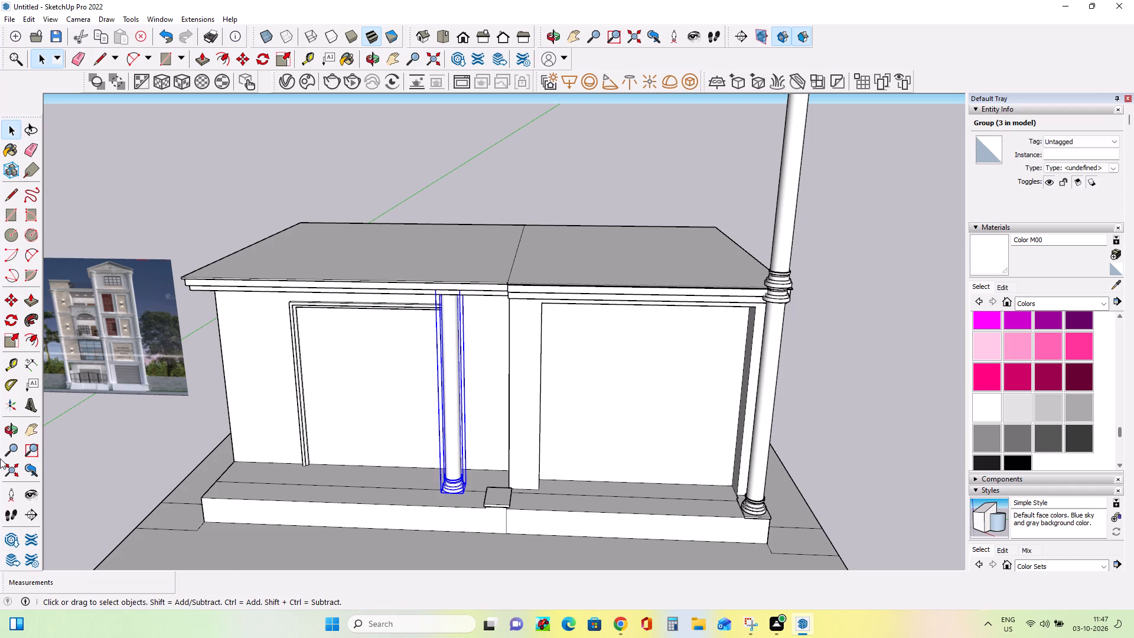
{"action": "left_click", "coordinate": [12, 301]}
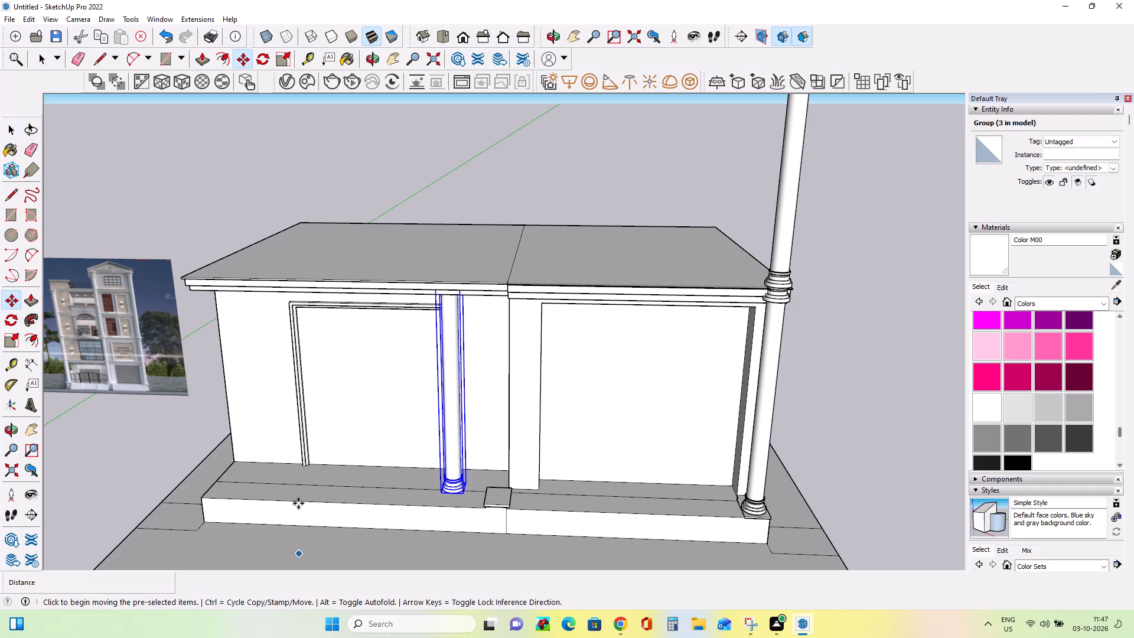
{"action": "left_click", "coordinate": [464, 496]}
{"action": "left_click", "coordinate": [505, 504]}
{"action": "scroll", "coordinate": [486, 519], "scroll_direction": "up", "scroll_amount": 9}
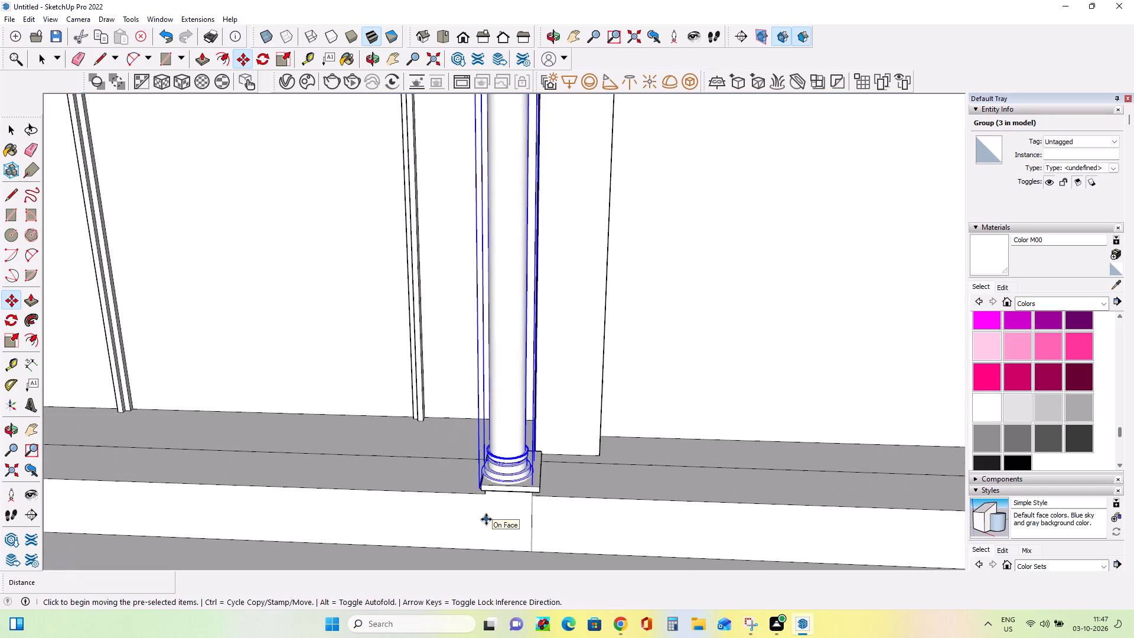
{"action": "scroll", "coordinate": [486, 519], "scroll_direction": "up", "scroll_amount": 3}
{"action": "left_click", "coordinate": [541, 460]}
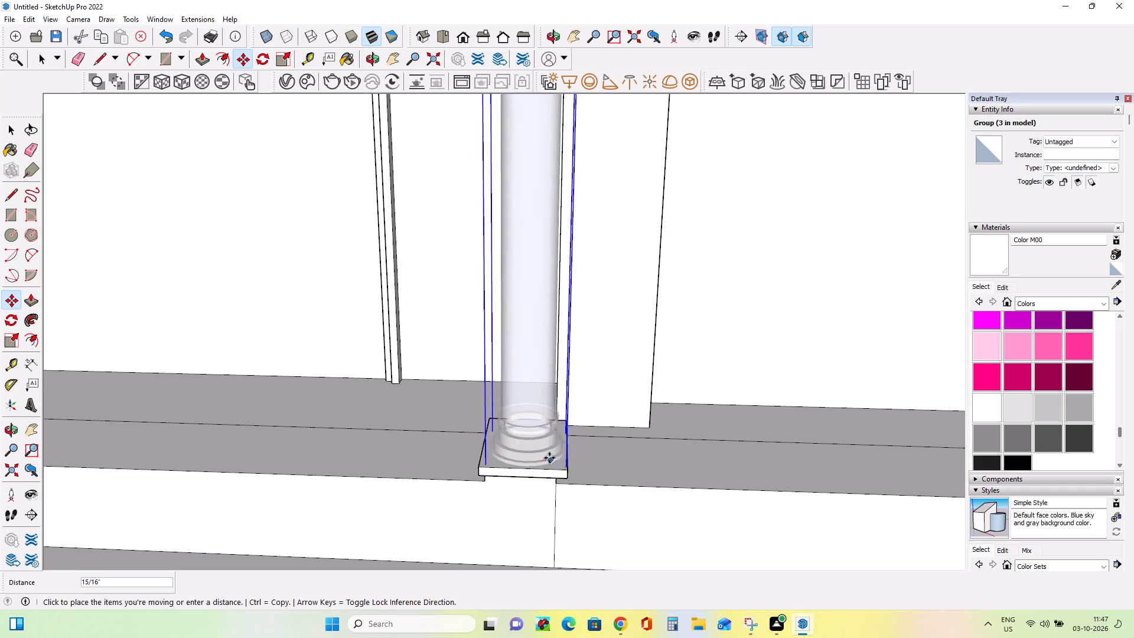
{"action": "left_click", "coordinate": [550, 454]}
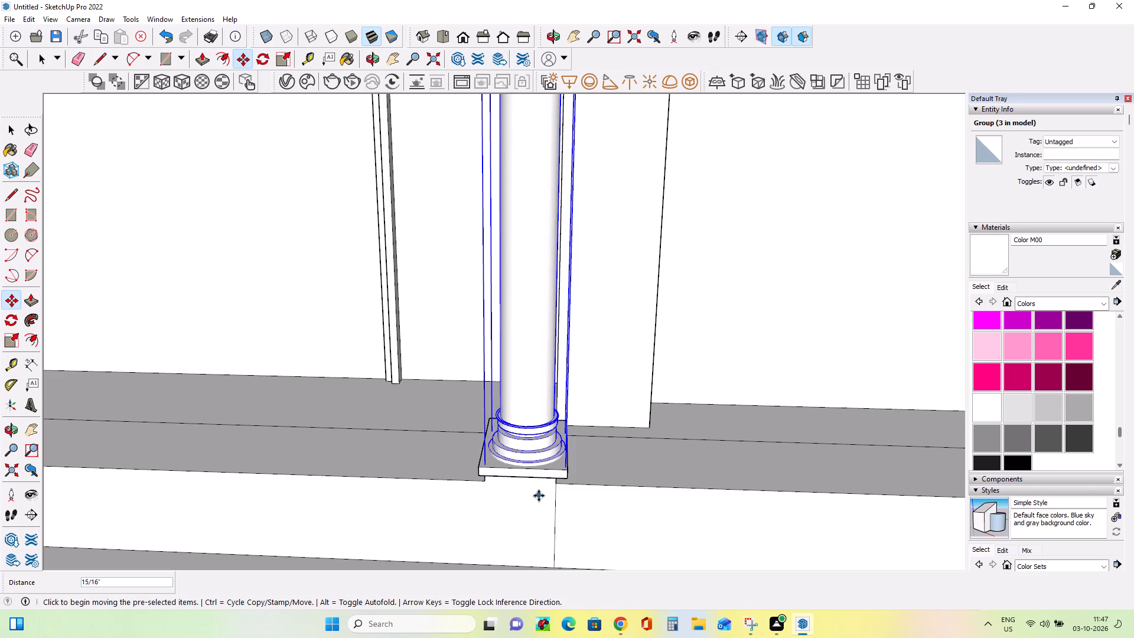
Copy the middle ground-floor column about 6 ft 1/4 in straight up so its base sits at the column's top.
{"action": "scroll", "coordinate": [539, 496], "scroll_direction": "down", "scroll_amount": 16}
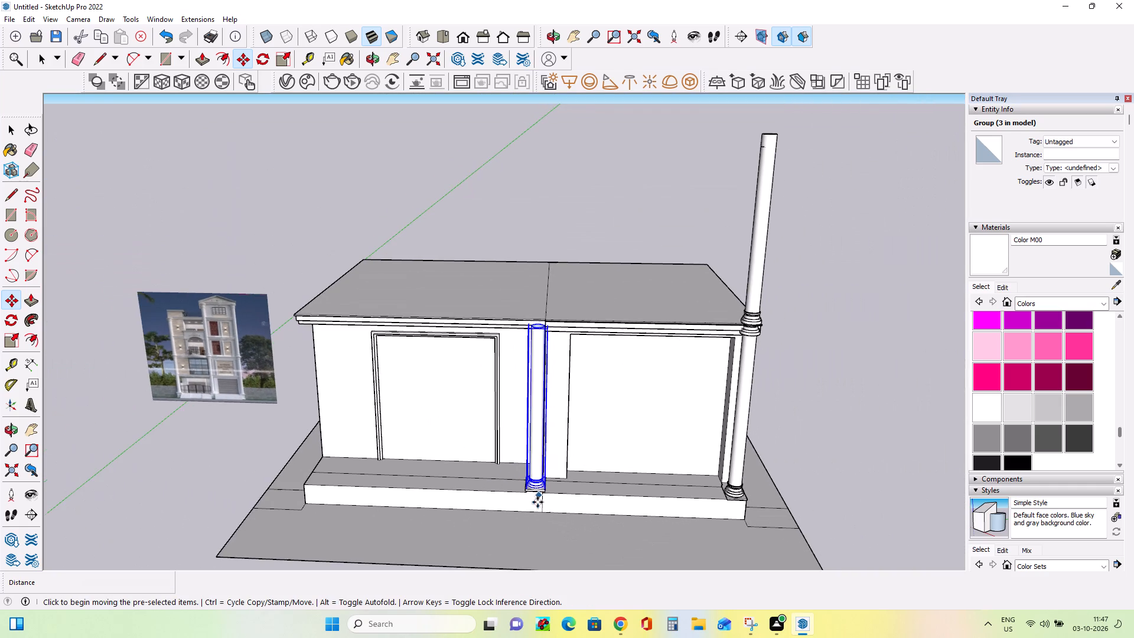
{"action": "middle_click_drag", "start_coordinate": [518, 544], "coordinate": [537, 543]}
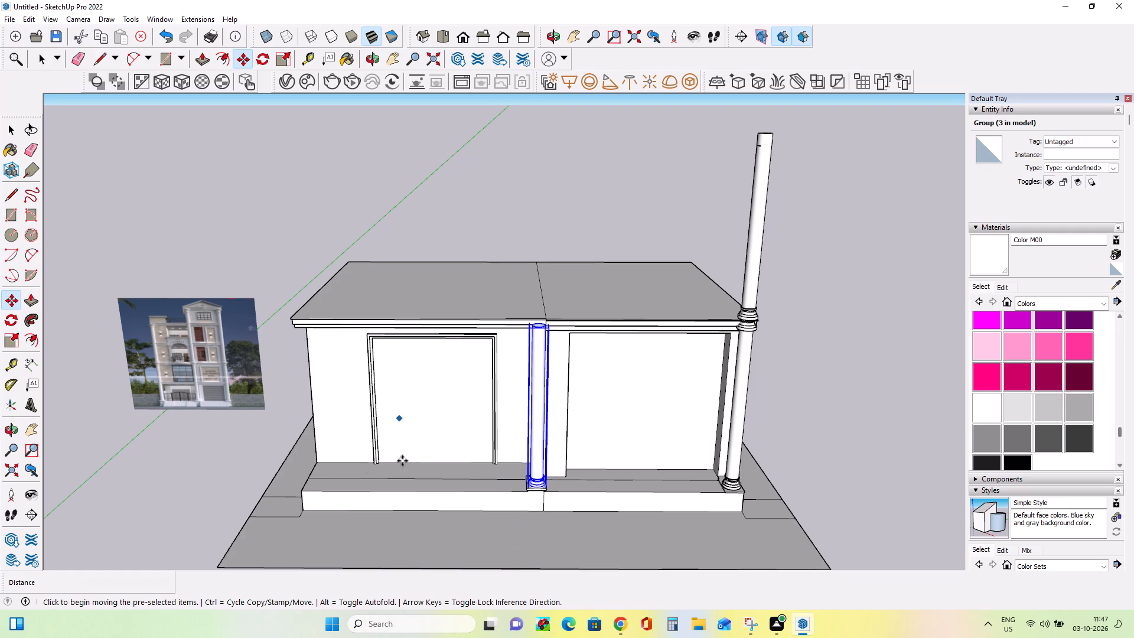
{"action": "left_click", "coordinate": [527, 487]}
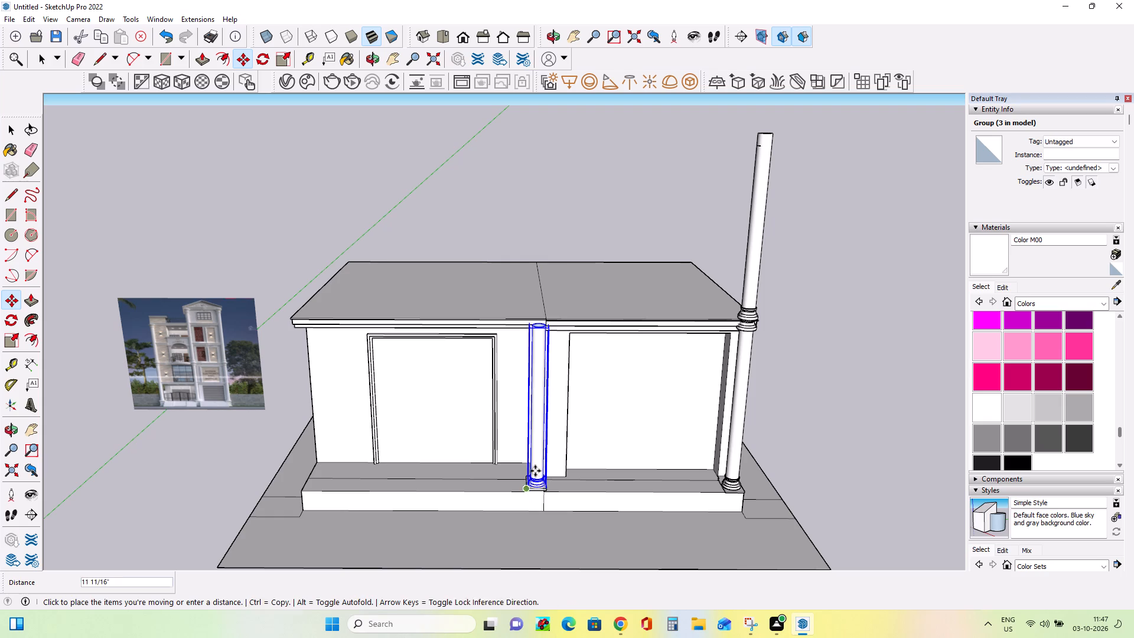
{"action": "left_click", "coordinate": [529, 331]}
{"action": "scroll", "coordinate": [545, 336], "scroll_direction": "up", "scroll_amount": 5}
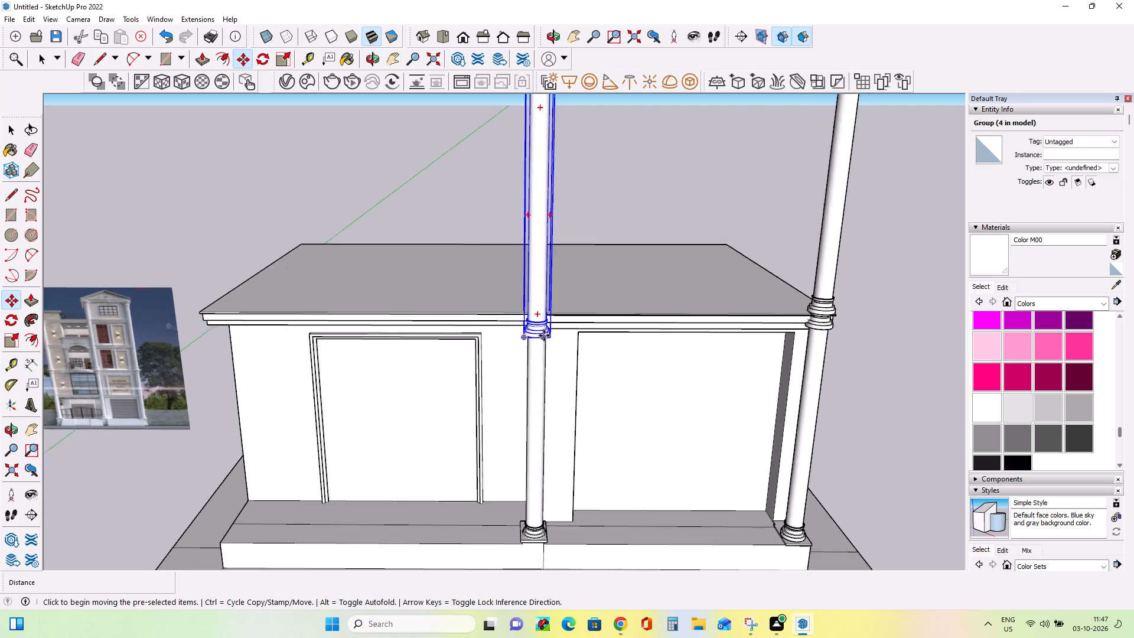
{"action": "scroll", "coordinate": [544, 336], "scroll_direction": "up", "scroll_amount": 6}
{"action": "scroll", "coordinate": [544, 337], "scroll_direction": "down", "scroll_amount": 9}
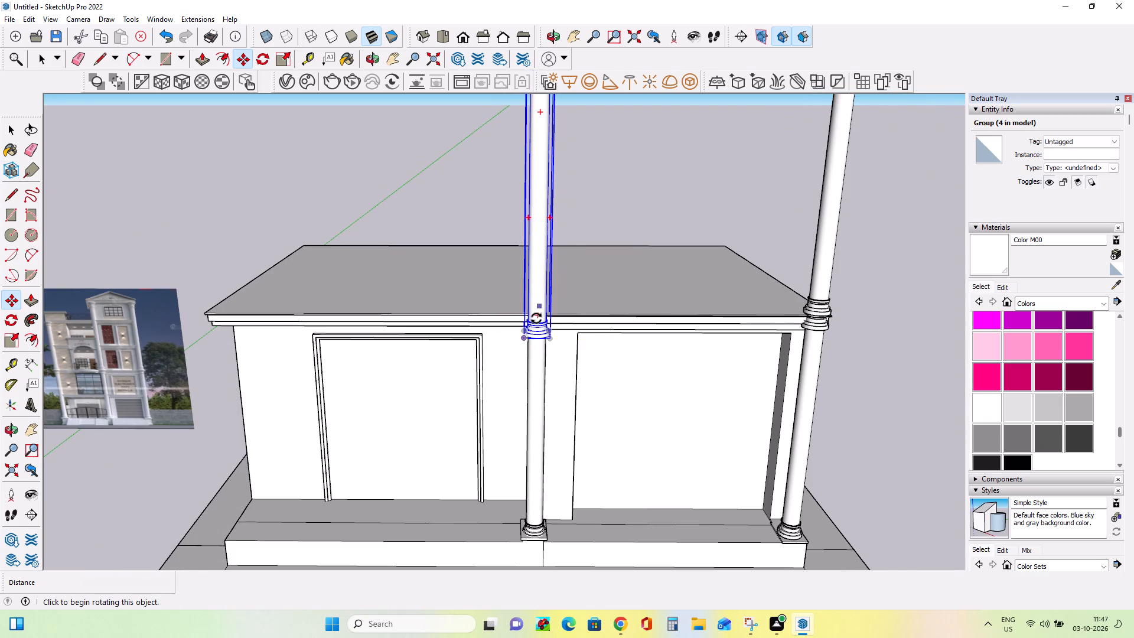
{"action": "scroll", "coordinate": [535, 320], "scroll_direction": "up", "scroll_amount": 6}
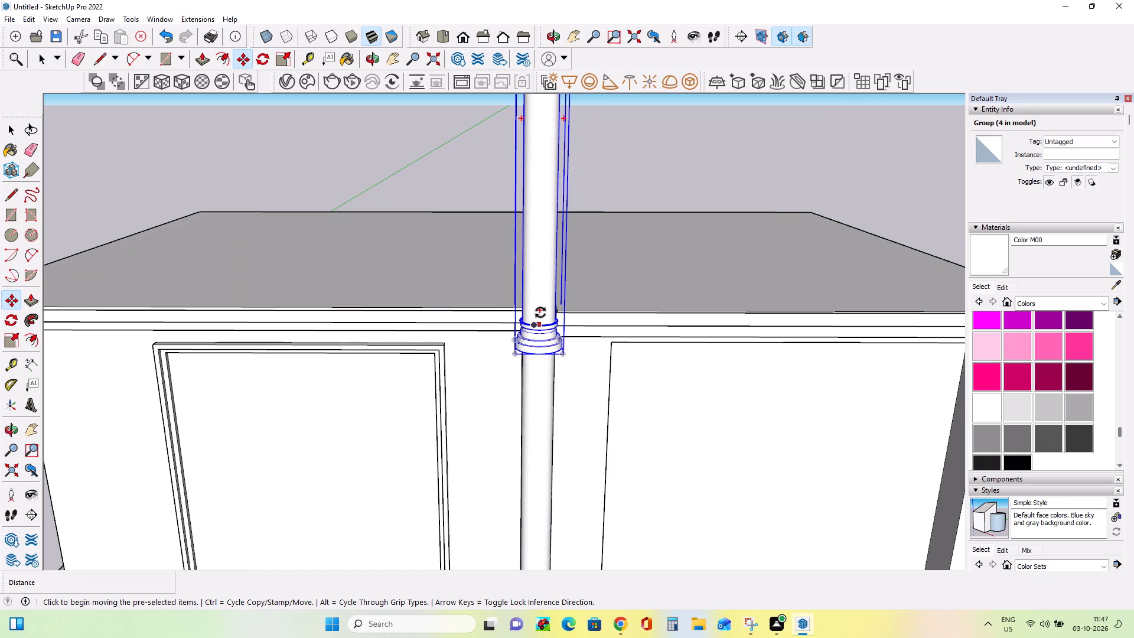
Explode the upper column copy and delete its shaft, keeping only the base mouldings as a capital.
{"action": "left_click", "coordinate": [9, 131]}
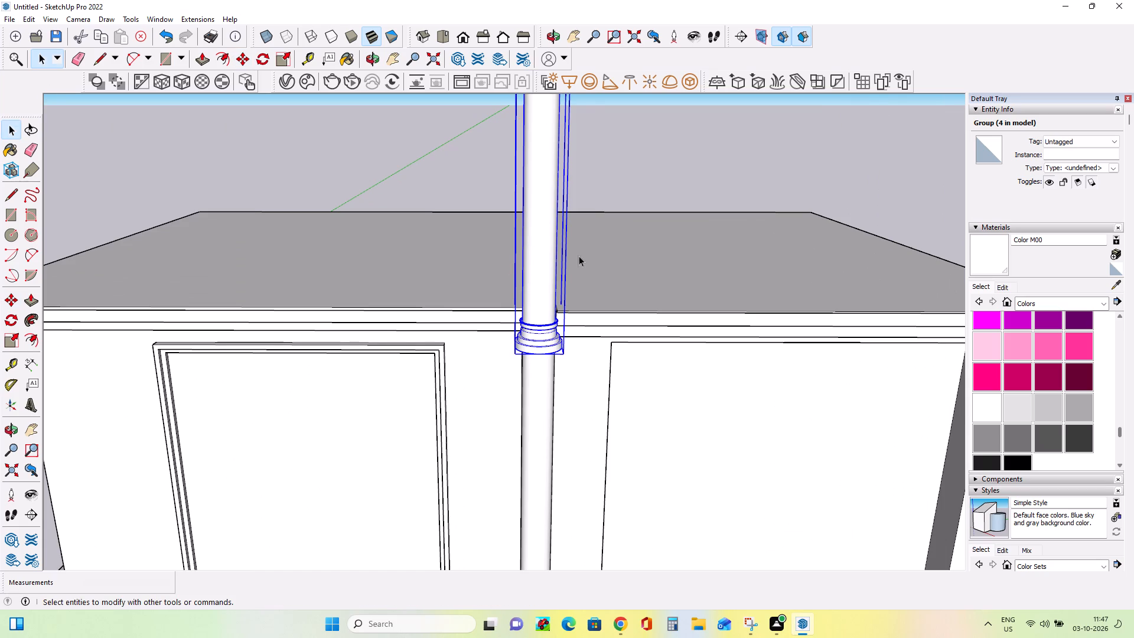
{"action": "right_click", "coordinate": [530, 255]}
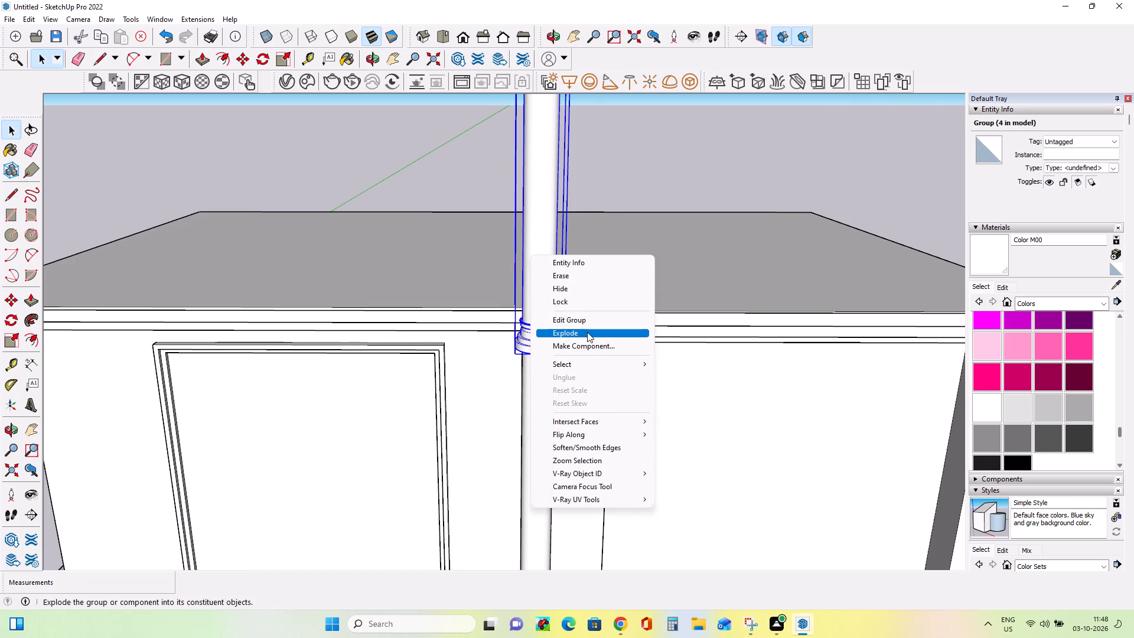
{"action": "double_click", "coordinate": [587, 332]}
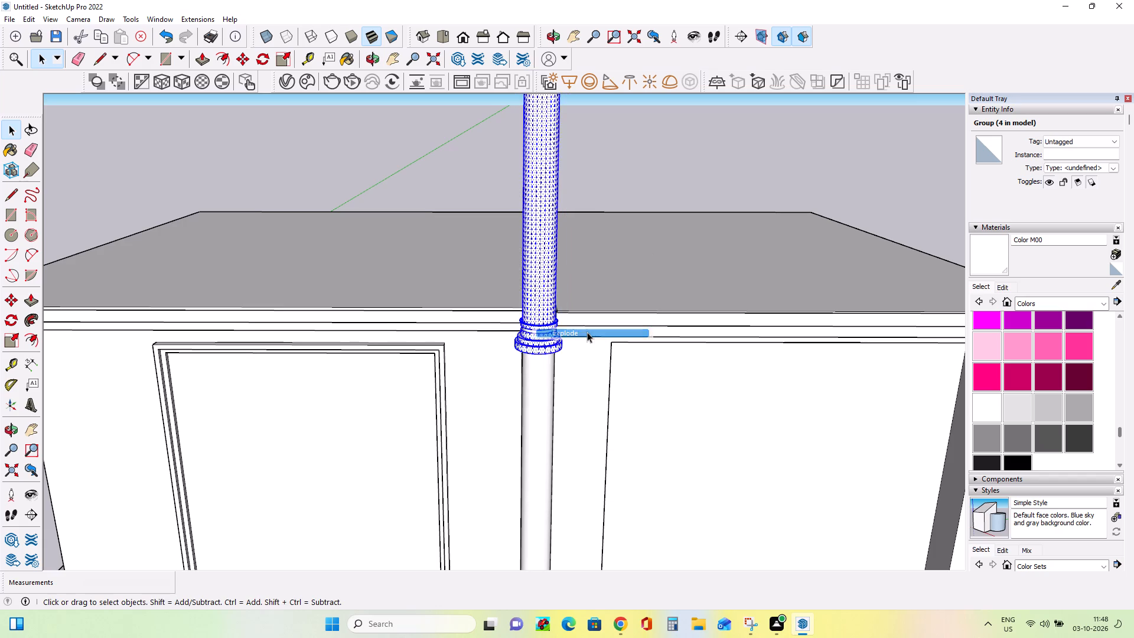
{"action": "left_click", "coordinate": [530, 306]}
{"action": "middle_click_drag", "start_coordinate": [552, 265], "coordinate": [576, 409]}
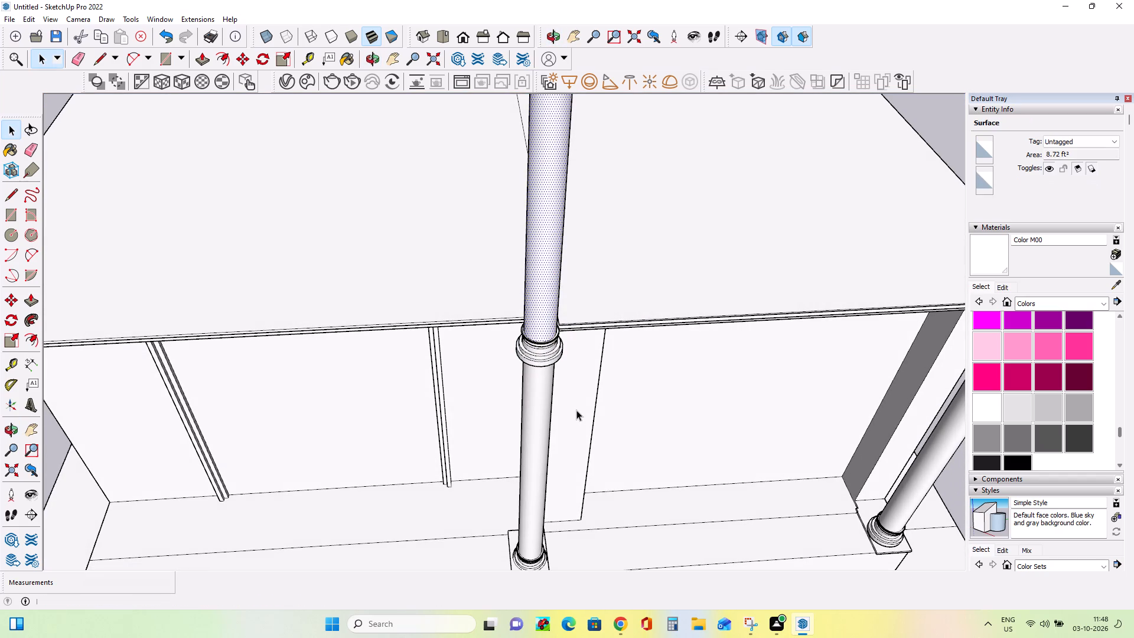
{"action": "key", "text": "Delete"}
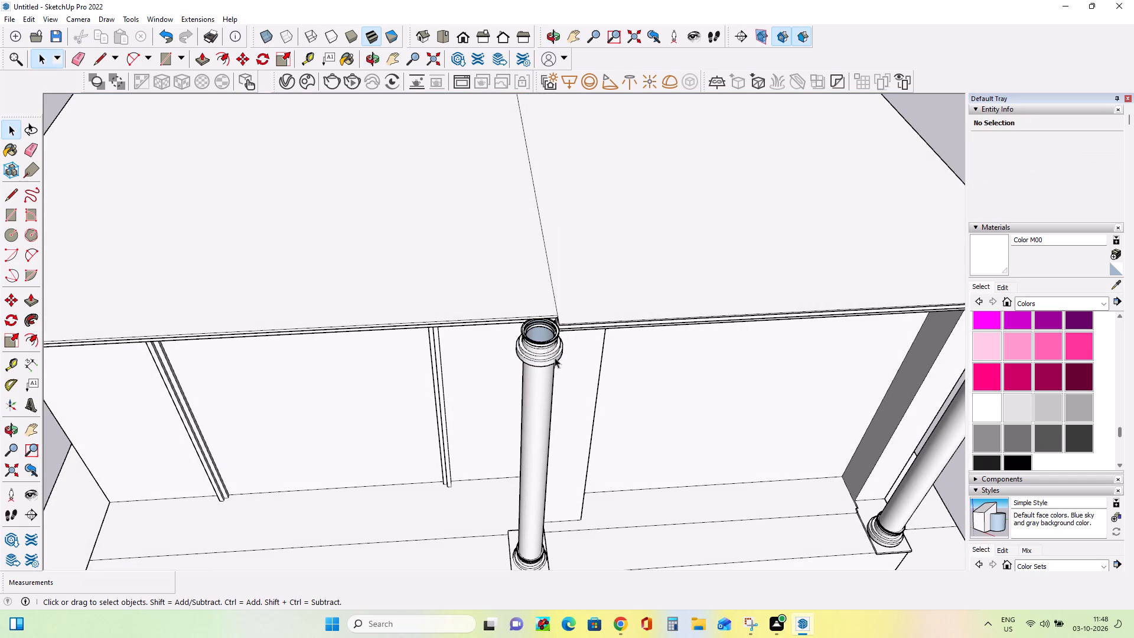
Copy the corner's upper column about 7 ft 5 in onto the middle column's capital, and lower it about 2 1/2 in.
{"action": "middle_click_drag", "start_coordinate": [555, 357], "coordinate": [546, 174]}
{"action": "scroll", "coordinate": [554, 222], "scroll_direction": "down", "scroll_amount": 8}
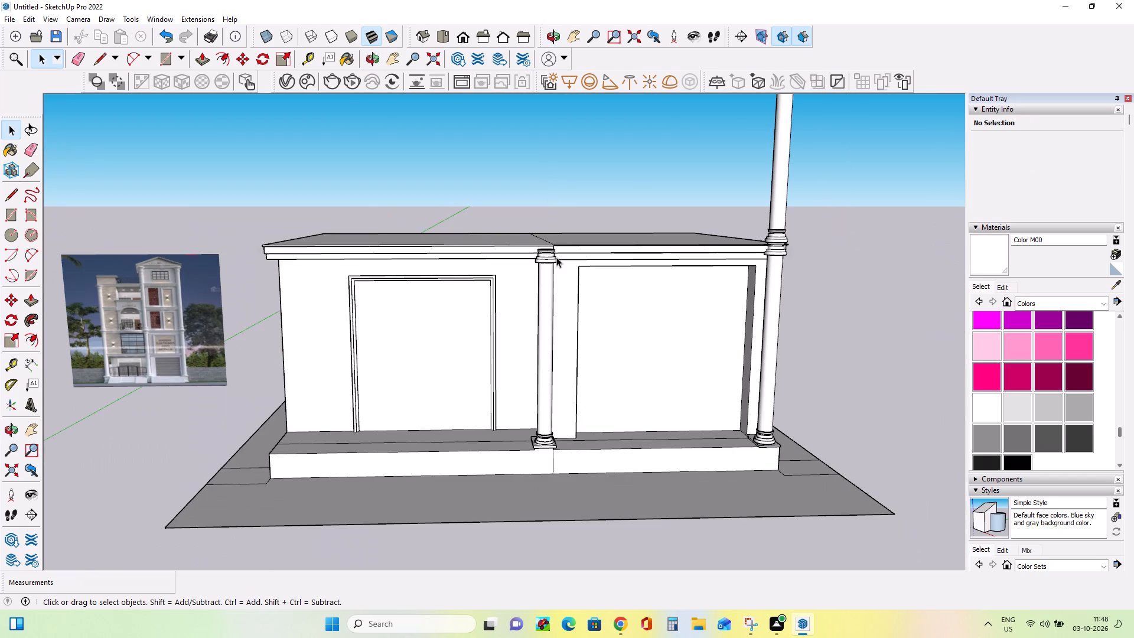
{"action": "left_click", "coordinate": [758, 209]}
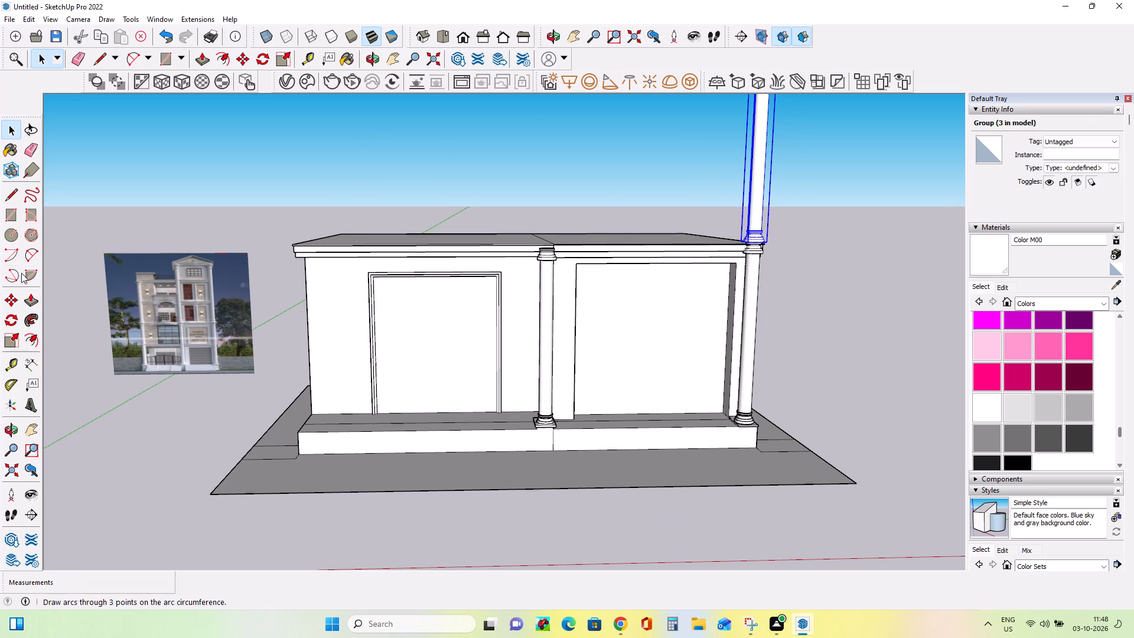
{"action": "left_click", "coordinate": [8, 301]}
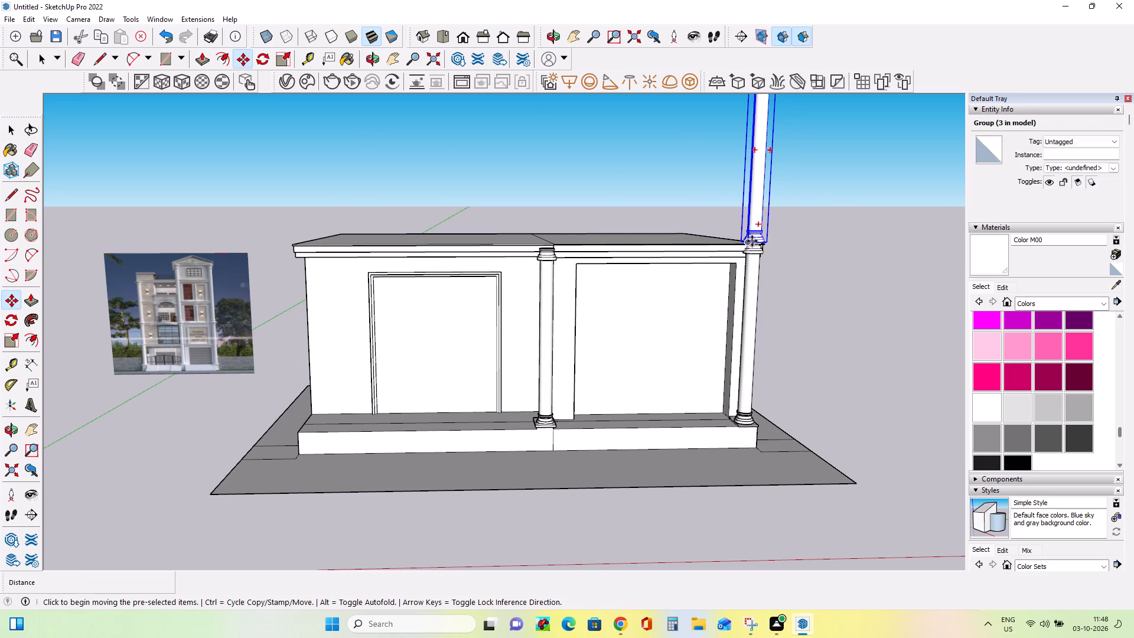
{"action": "left_click", "coordinate": [751, 242]}
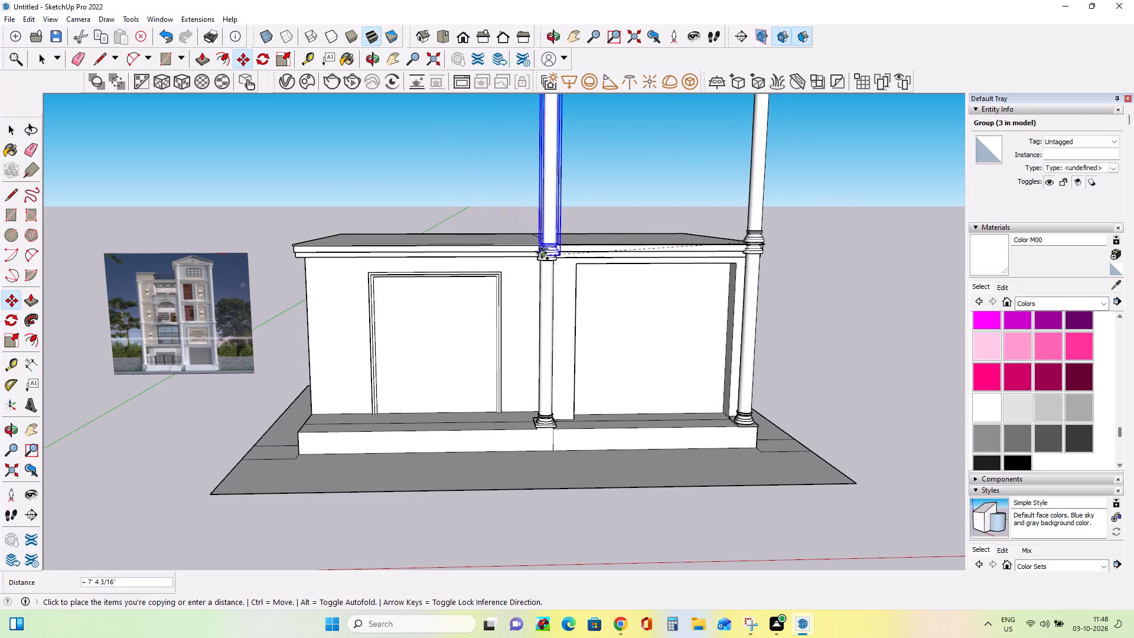
{"action": "left_click", "coordinate": [537, 246]}
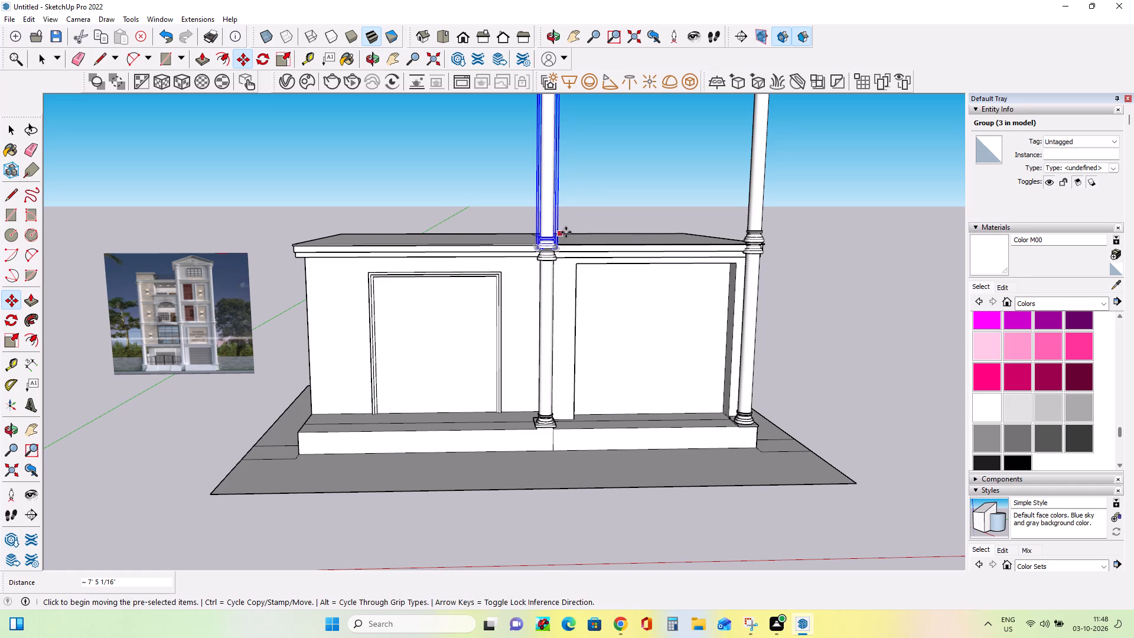
{"action": "scroll", "coordinate": [565, 231], "scroll_direction": "up", "scroll_amount": 14}
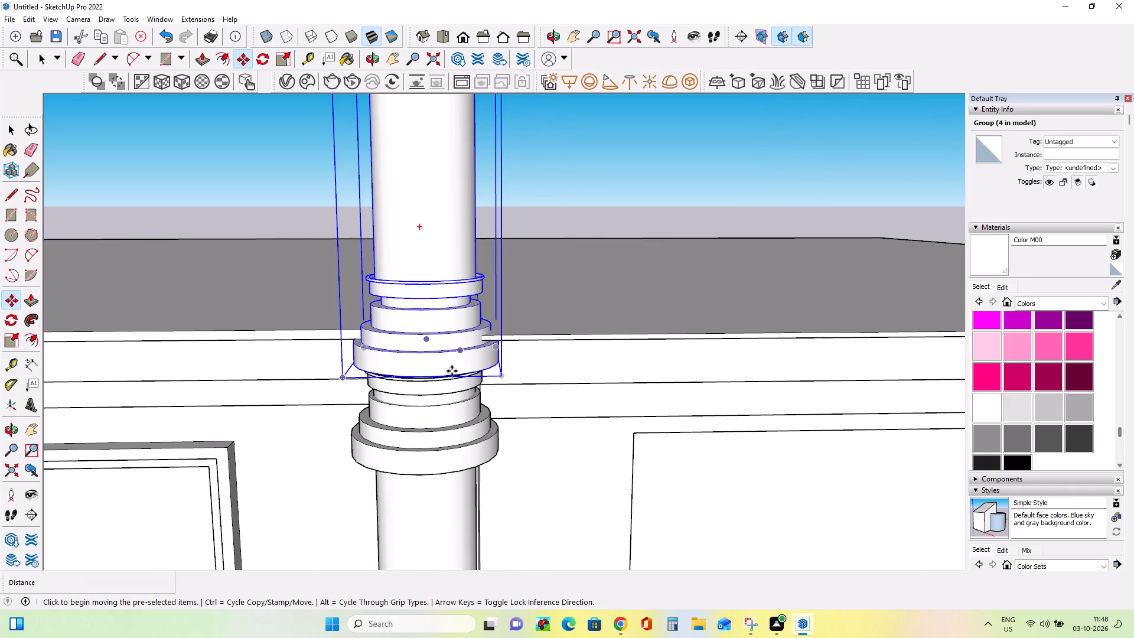
{"action": "left_click", "coordinate": [438, 373]}
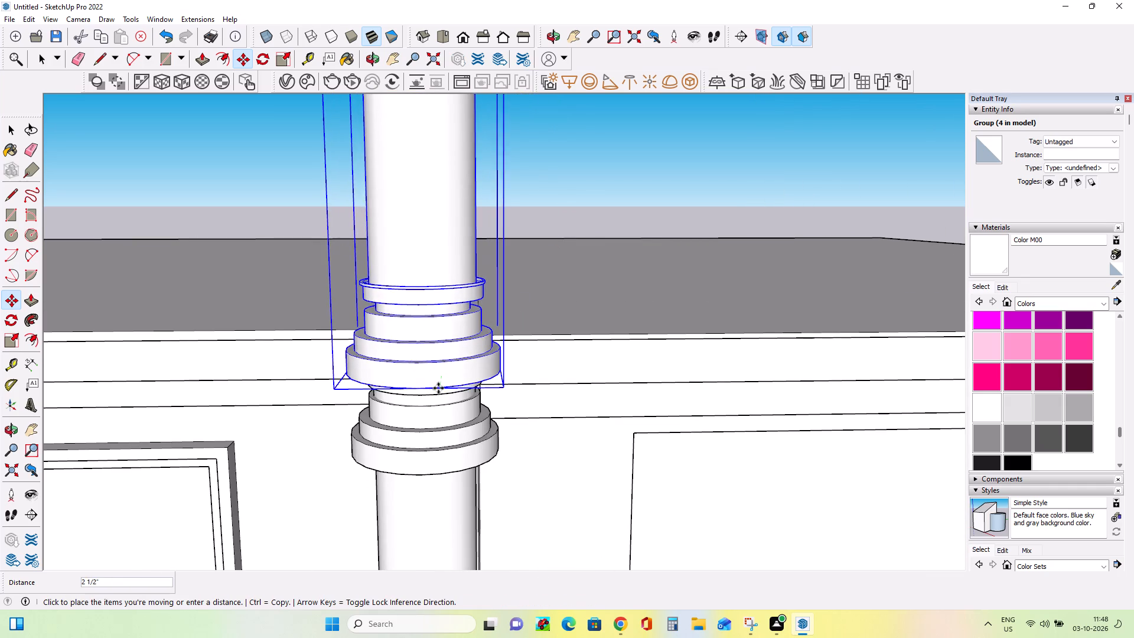
{"action": "left_click", "coordinate": [438, 388]}
Move the reference image from beside the building to above the roof of the block with the framed opening.
{"action": "scroll", "coordinate": [506, 359], "scroll_direction": "down", "scroll_amount": 17}
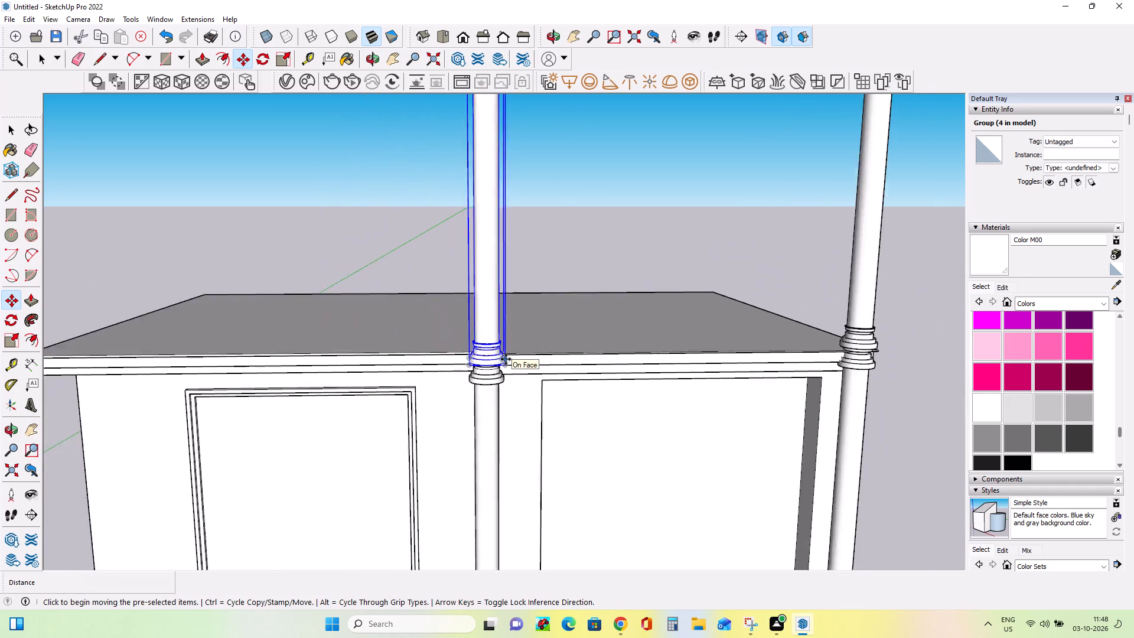
{"action": "scroll", "coordinate": [506, 359], "scroll_direction": "down", "scroll_amount": 10}
{"action": "scroll", "coordinate": [237, 403], "scroll_direction": "up", "scroll_amount": 4}
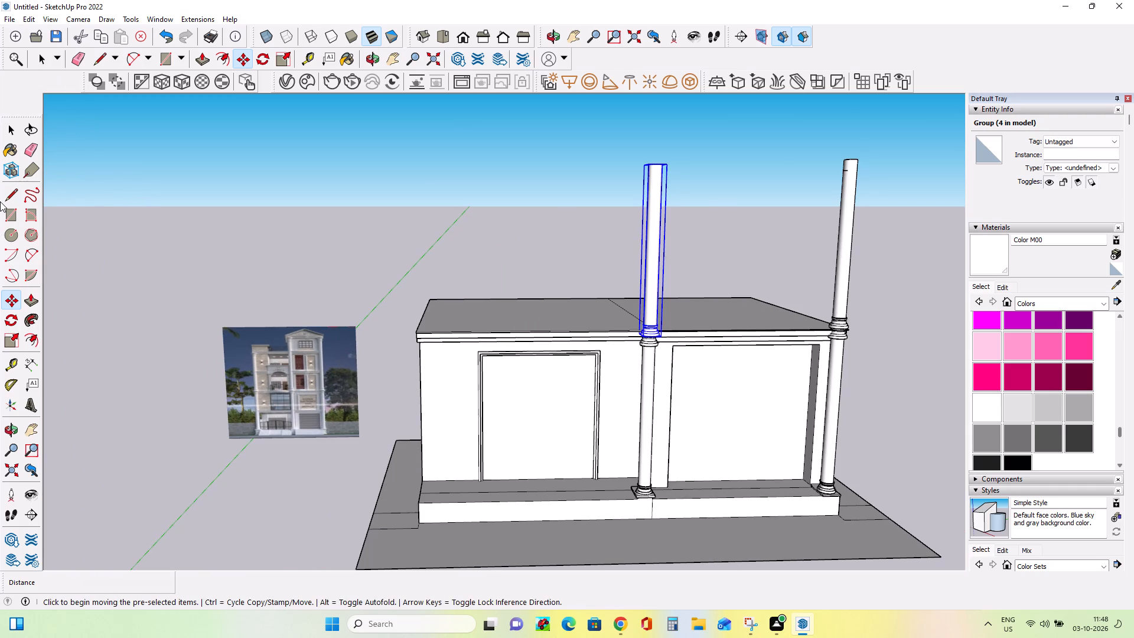
{"action": "left_click", "coordinate": [11, 132]}
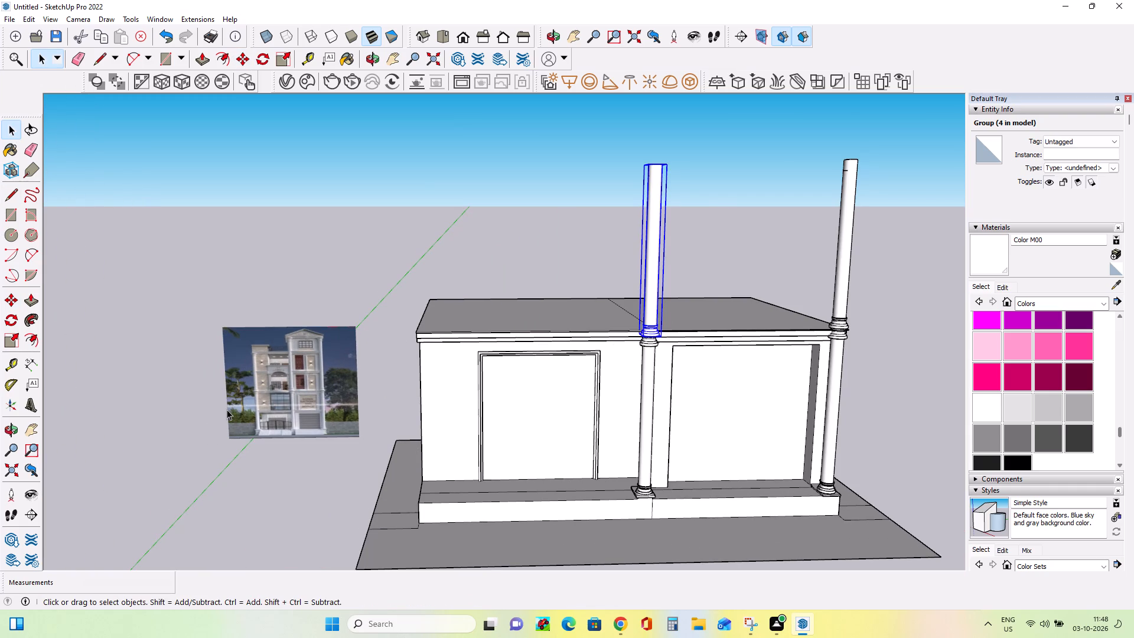
{"action": "left_click", "coordinate": [243, 406]}
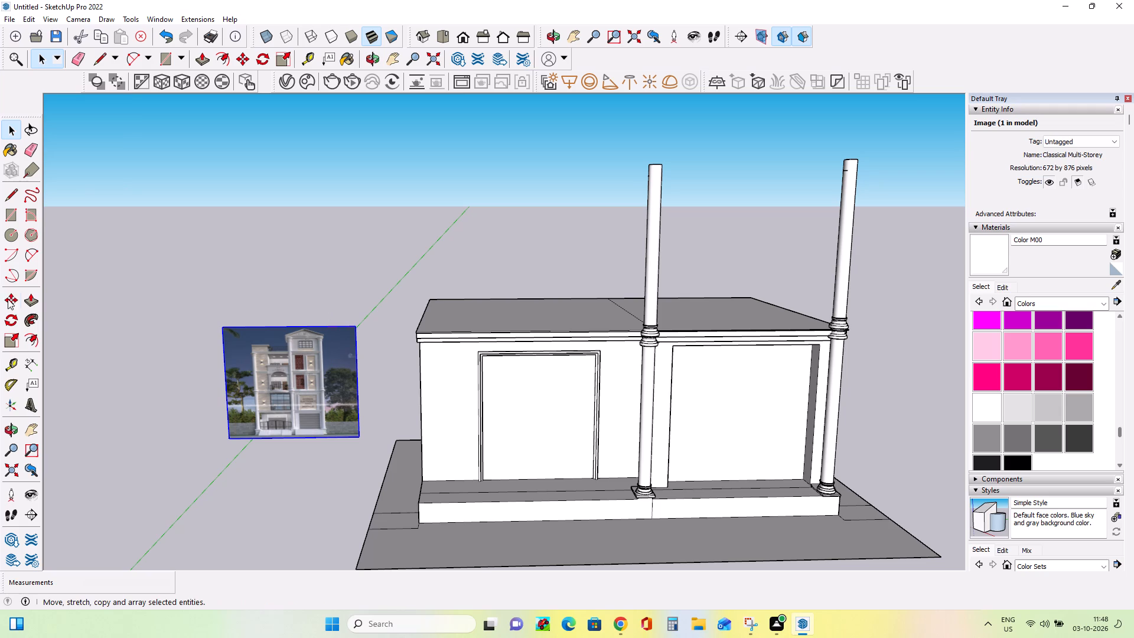
{"action": "left_click", "coordinate": [16, 303]}
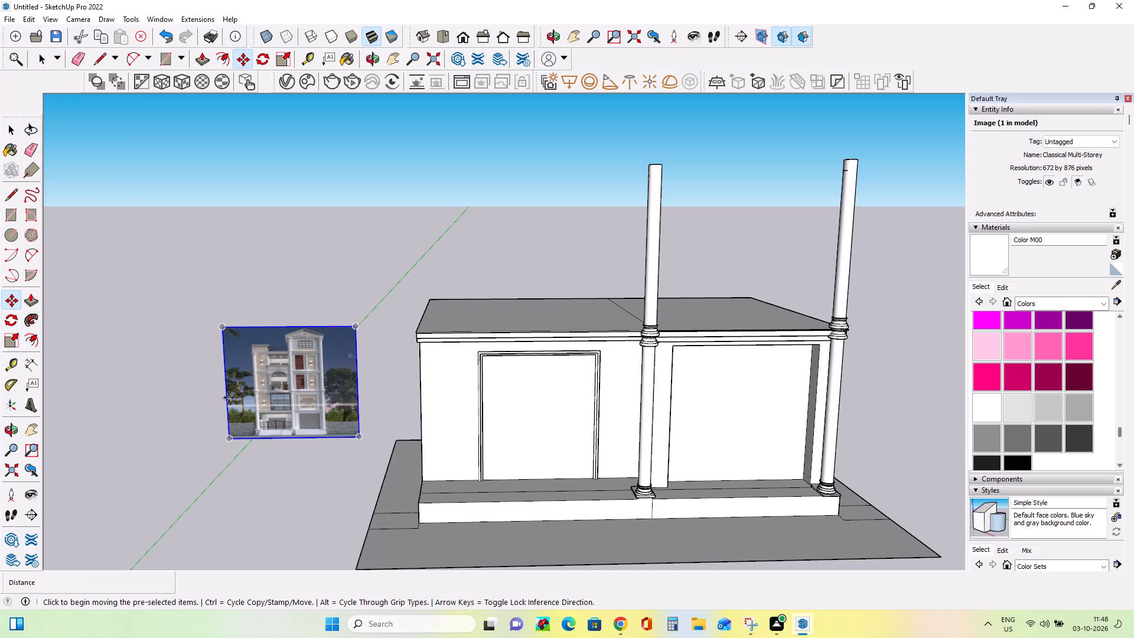
{"action": "double_click", "coordinate": [361, 442]}
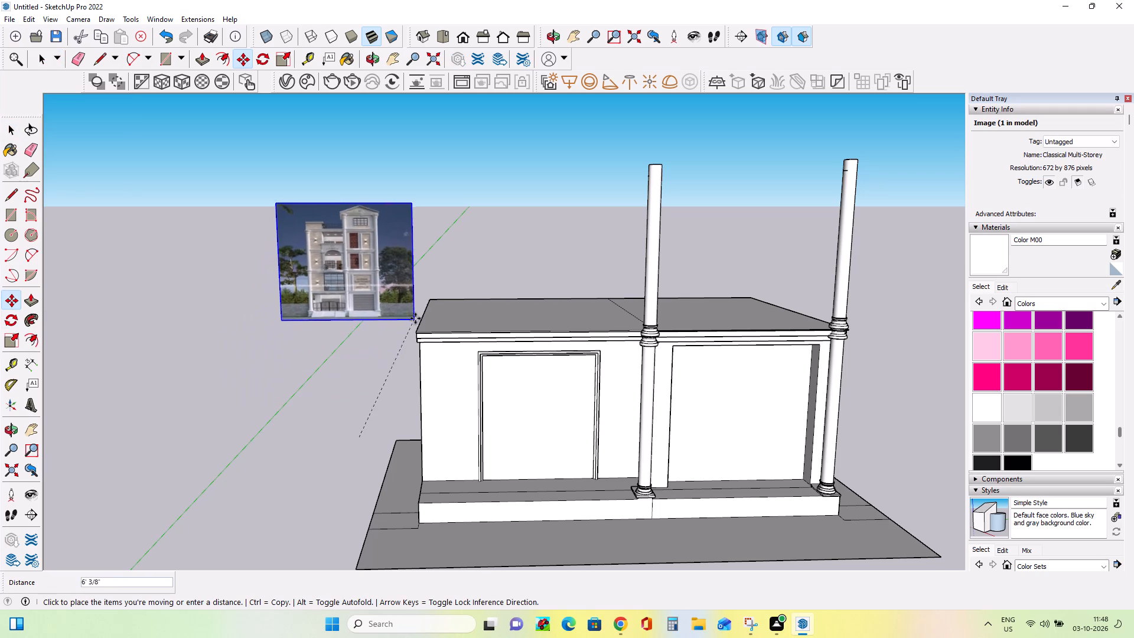
{"action": "double_click", "coordinate": [409, 414]}
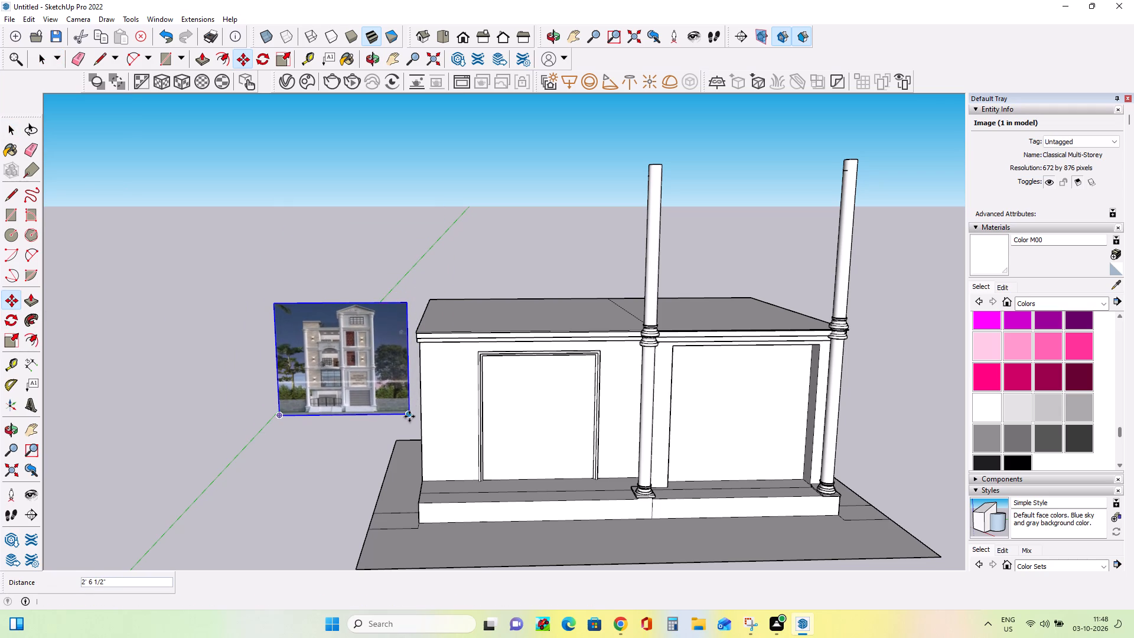
{"action": "scroll", "coordinate": [409, 417], "scroll_direction": "up", "scroll_amount": 2}
{"action": "middle_click_drag", "start_coordinate": [411, 417], "coordinate": [408, 360]}
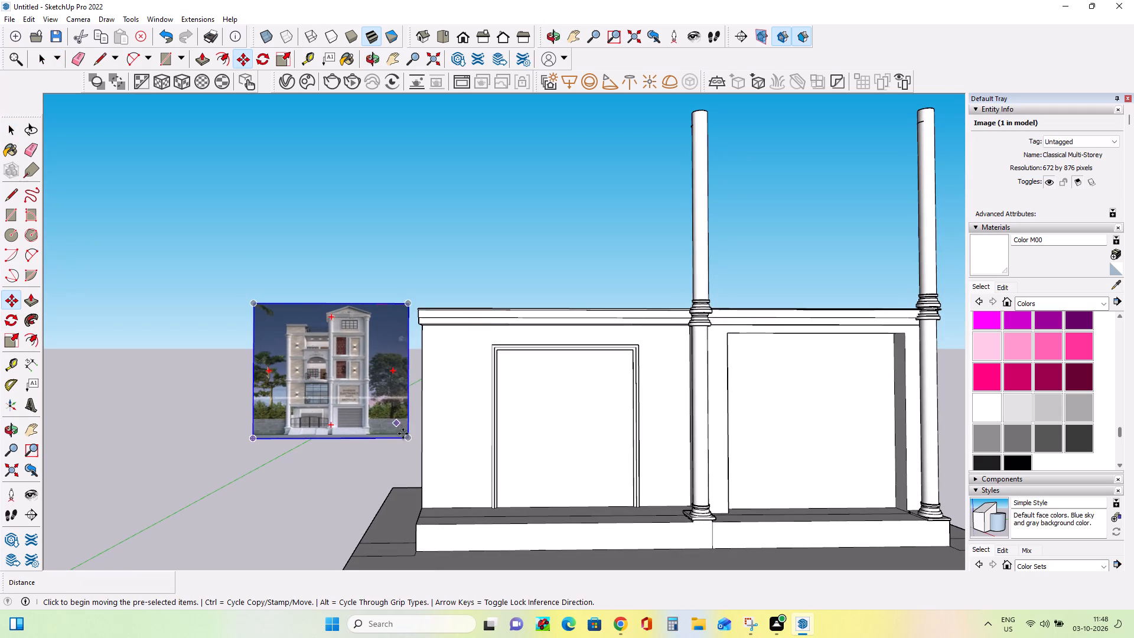
{"action": "left_click", "coordinate": [406, 440]}
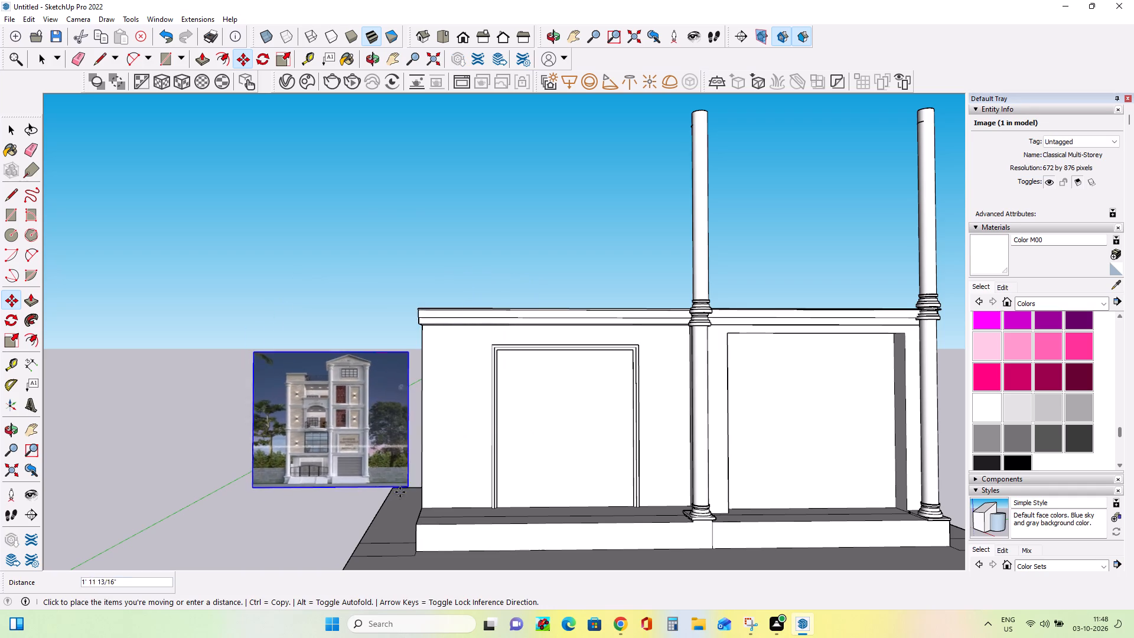
{"action": "left_click", "coordinate": [546, 302]}
Shift the middle upper column about 2 in to line it up over the capital of the column below.
{"action": "scroll", "coordinate": [630, 302], "scroll_direction": "up", "scroll_amount": 1}
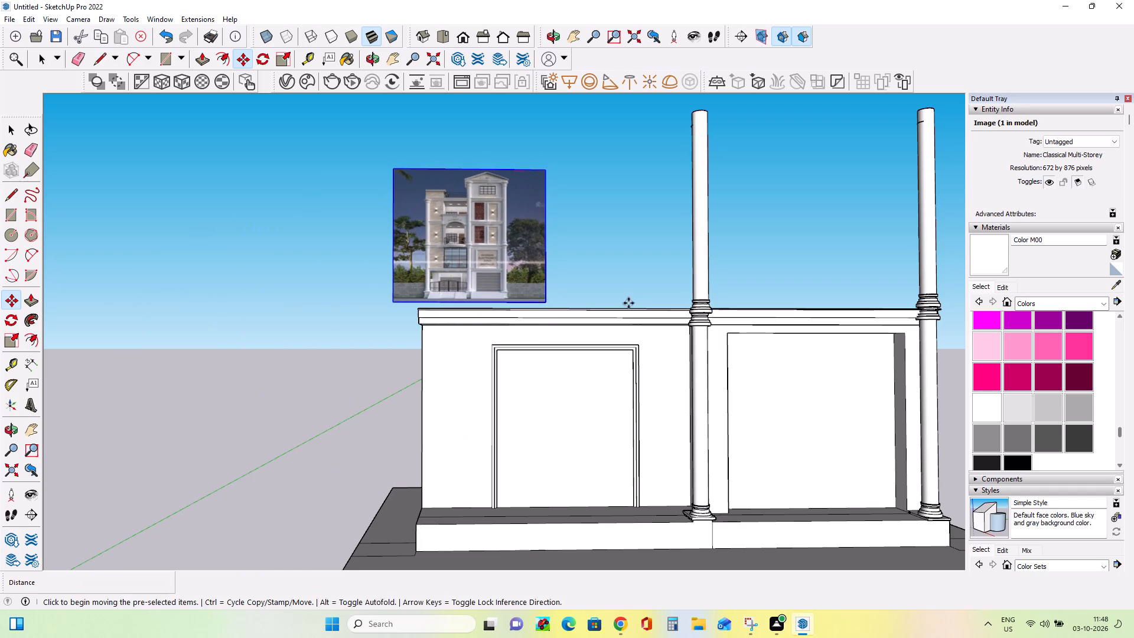
{"action": "middle_click_drag", "start_coordinate": [627, 306], "coordinate": [599, 411]}
{"action": "scroll", "coordinate": [461, 223], "scroll_direction": "up", "scroll_amount": 3}
{"action": "middle_click_drag", "start_coordinate": [458, 278], "coordinate": [535, 254]}
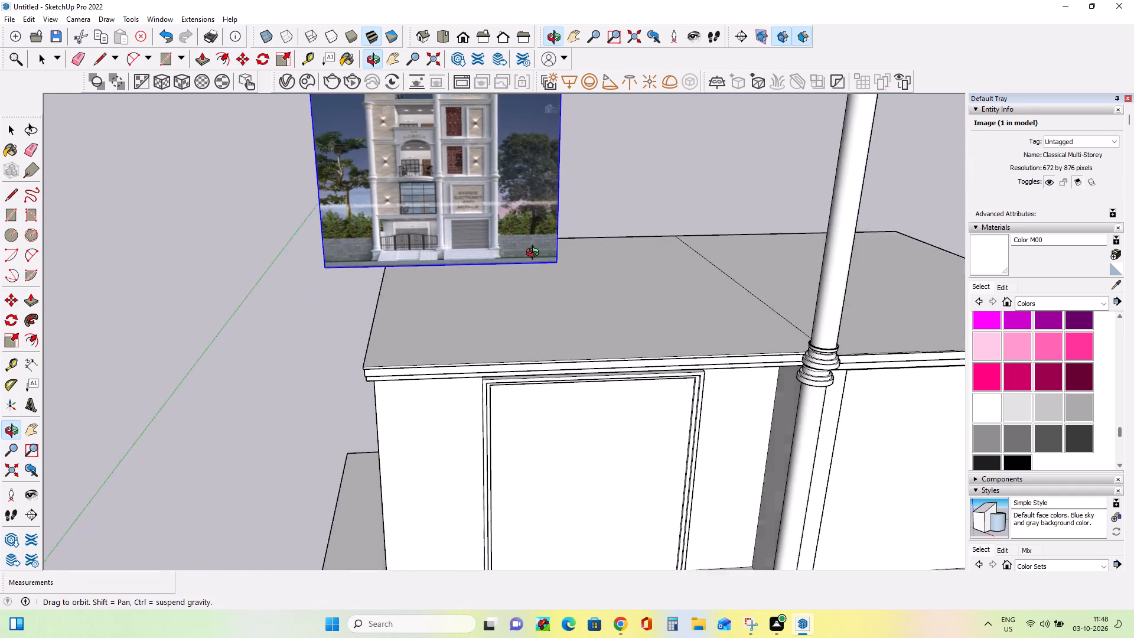
{"action": "middle_click_drag", "start_coordinate": [535, 254], "coordinate": [587, 198]}
{"action": "scroll", "coordinate": [706, 380], "scroll_direction": "up", "scroll_amount": 3}
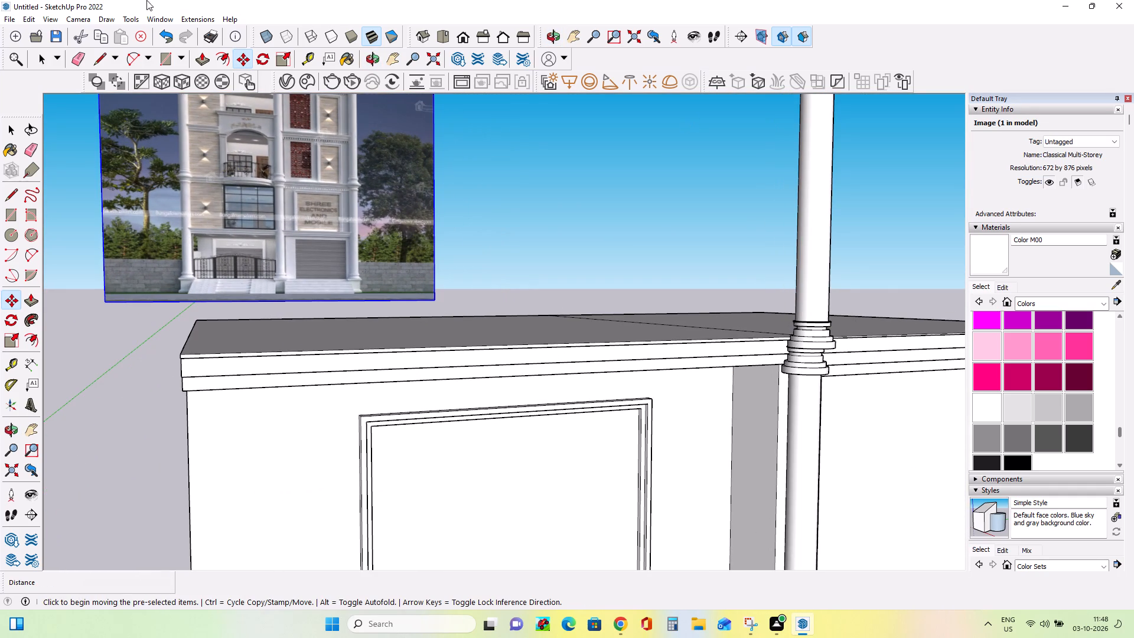
{"action": "left_click", "coordinate": [13, 132]}
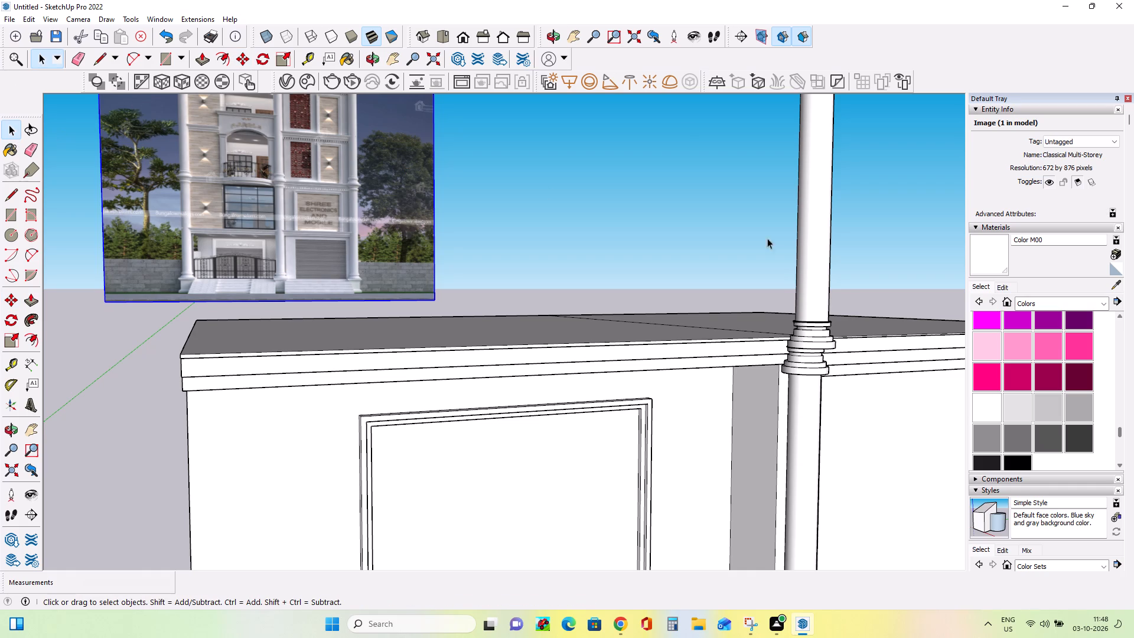
{"action": "left_click", "coordinate": [812, 336]}
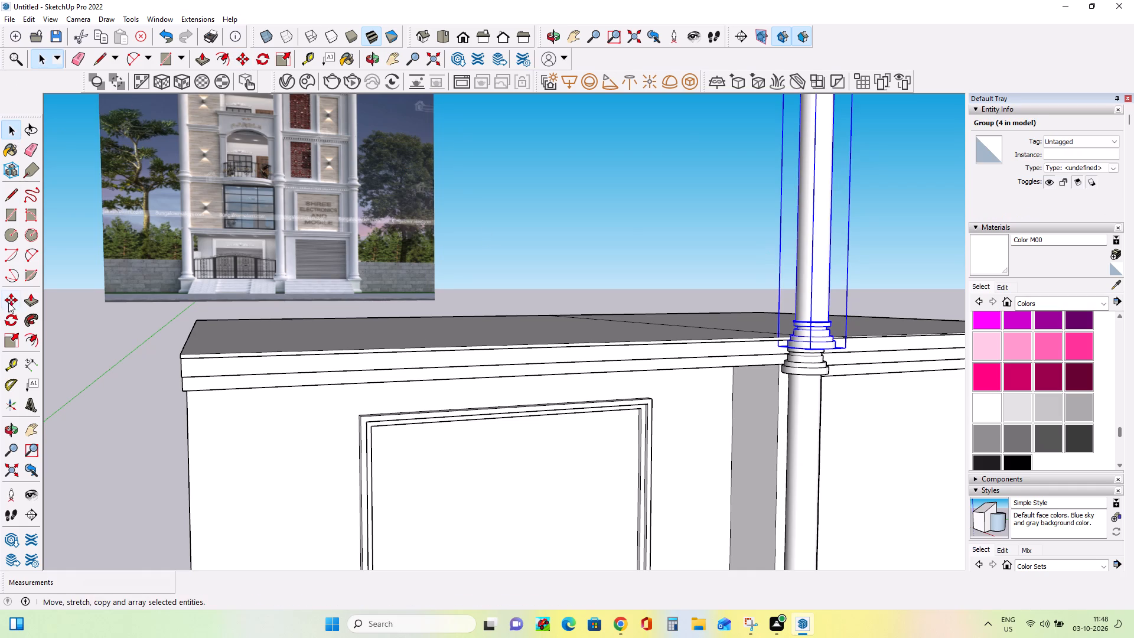
{"action": "left_click", "coordinate": [17, 300]}
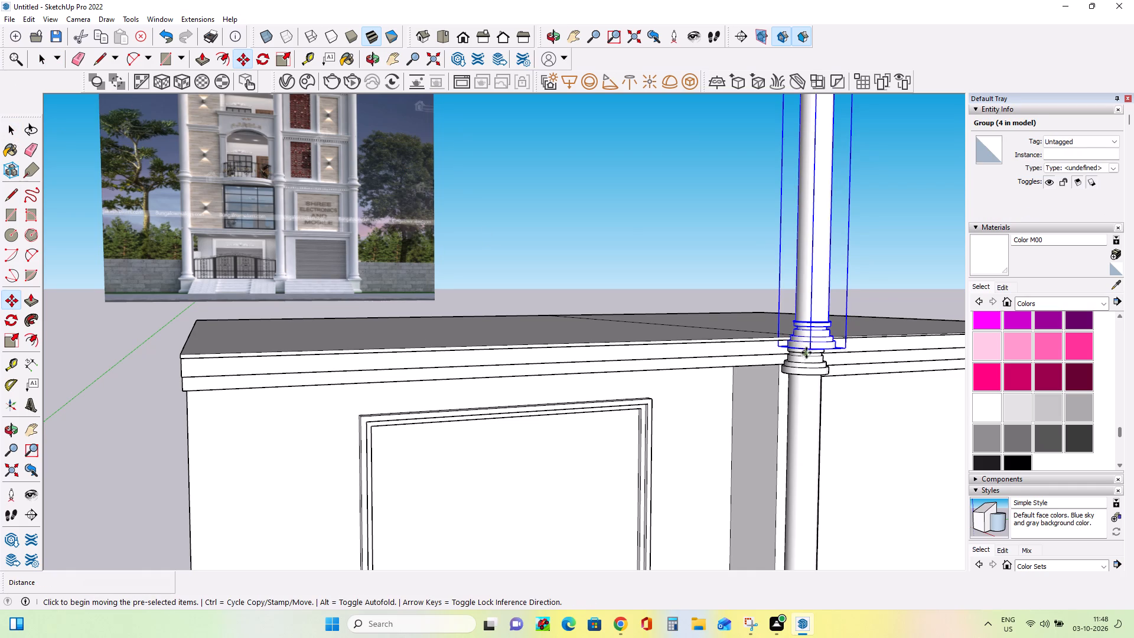
{"action": "left_click", "coordinate": [810, 351]}
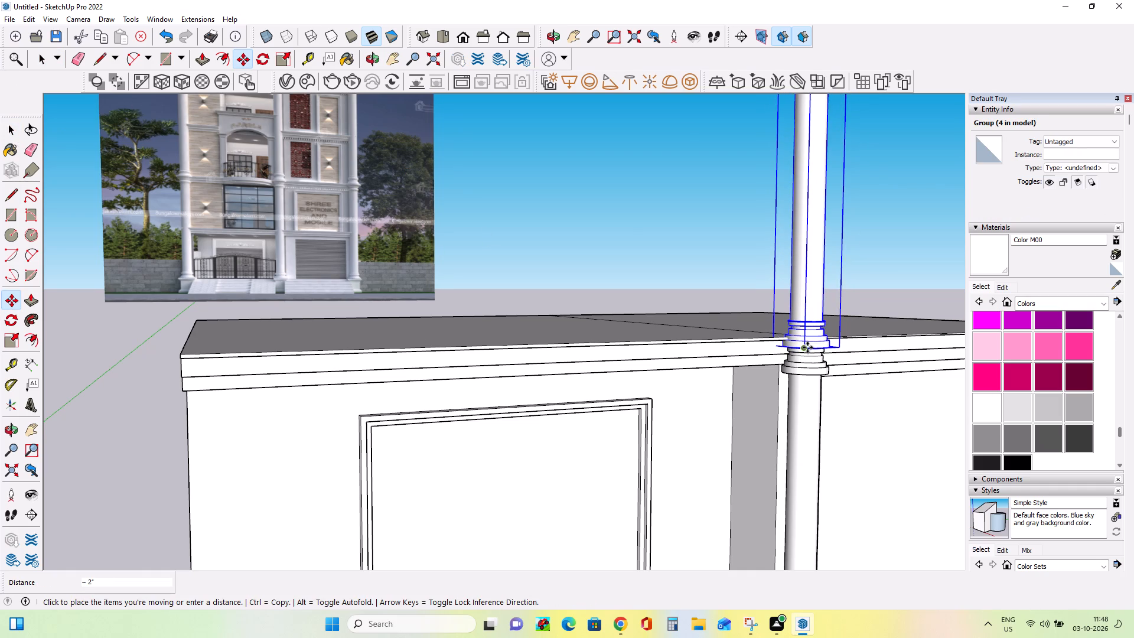
{"action": "left_click", "coordinate": [807, 347]}
{"action": "scroll", "coordinate": [804, 396], "scroll_direction": "down", "scroll_amount": 4}
{"action": "scroll", "coordinate": [754, 382], "scroll_direction": "down", "scroll_amount": 8}
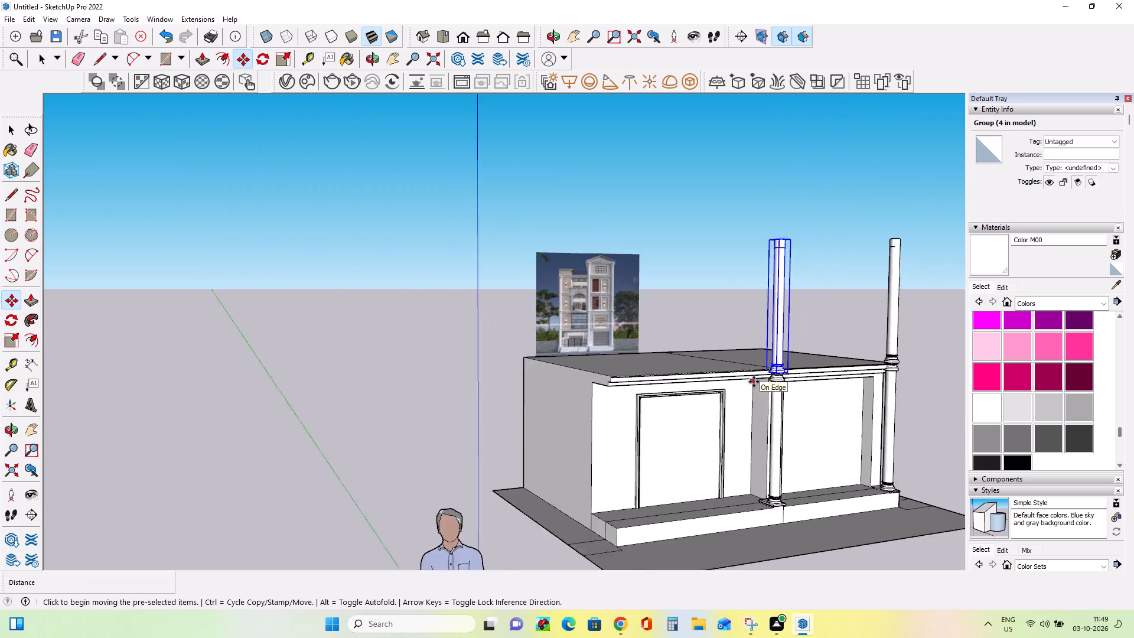
Examine the reference image's column bases, capitals and storey mouldings against the modelled columns.
{"action": "scroll", "coordinate": [754, 382], "scroll_direction": "down", "scroll_amount": 2}
{"action": "scroll", "coordinate": [879, 378], "scroll_direction": "up", "scroll_amount": 9}
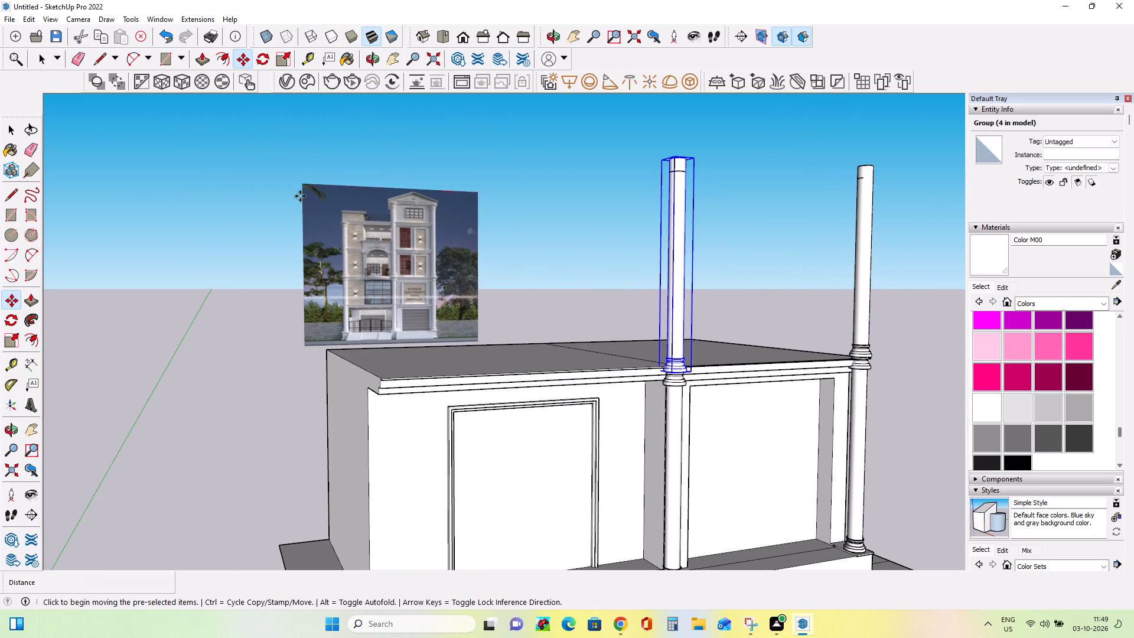
{"action": "scroll", "coordinate": [382, 331], "scroll_direction": "up", "scroll_amount": 3}
{"action": "middle_click_drag", "start_coordinate": [383, 331], "coordinate": [395, 390]}
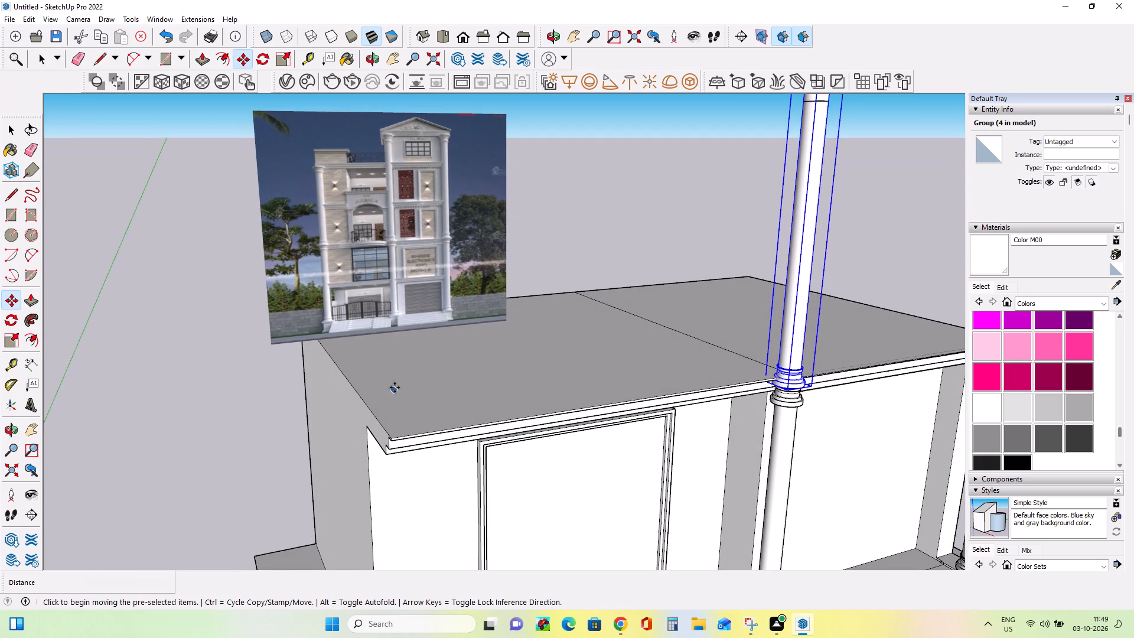
{"action": "scroll", "coordinate": [327, 283], "scroll_direction": "up", "scroll_amount": 13}
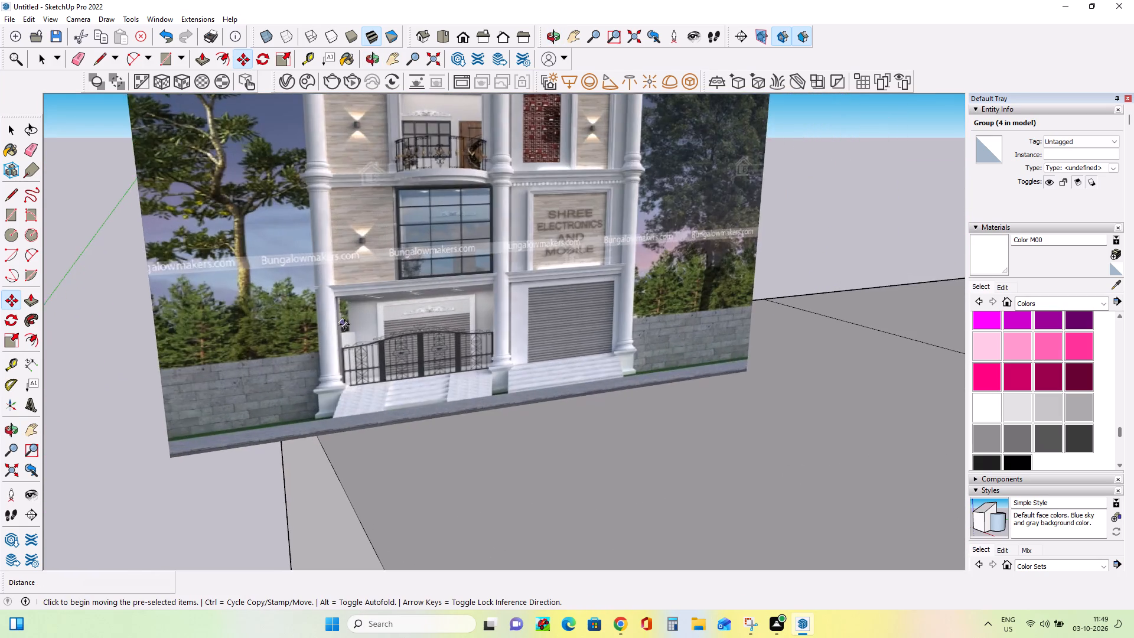
{"action": "scroll", "coordinate": [344, 324], "scroll_direction": "up", "scroll_amount": 2}
{"action": "scroll", "coordinate": [348, 320], "scroll_direction": "down", "scroll_amount": 9}
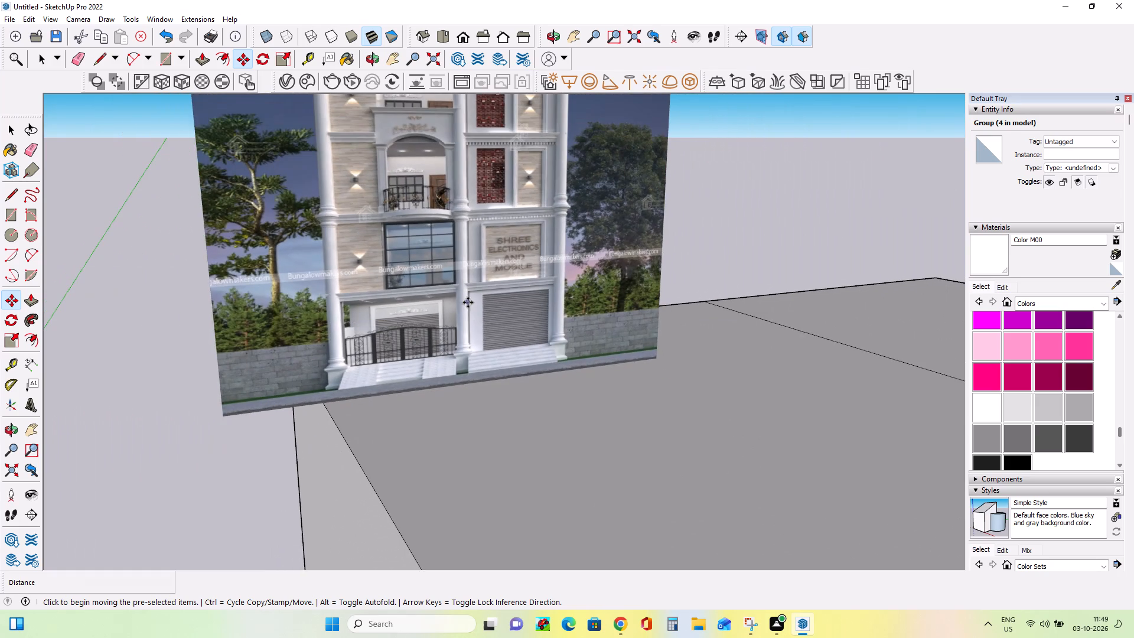
{"action": "scroll", "coordinate": [464, 300], "scroll_direction": "up", "scroll_amount": 4}
{"action": "scroll", "coordinate": [464, 300], "scroll_direction": "down", "scroll_amount": 10}
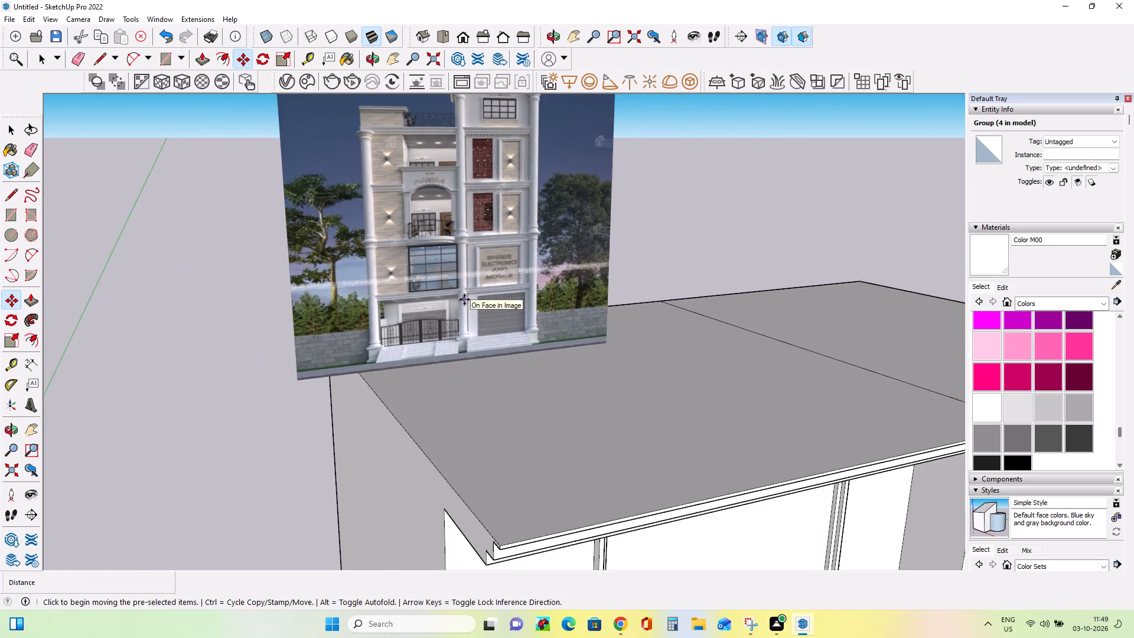
{"action": "scroll", "coordinate": [464, 300], "scroll_direction": "down", "scroll_amount": 9}
{"action": "scroll", "coordinate": [652, 359], "scroll_direction": "up", "scroll_amount": 3}
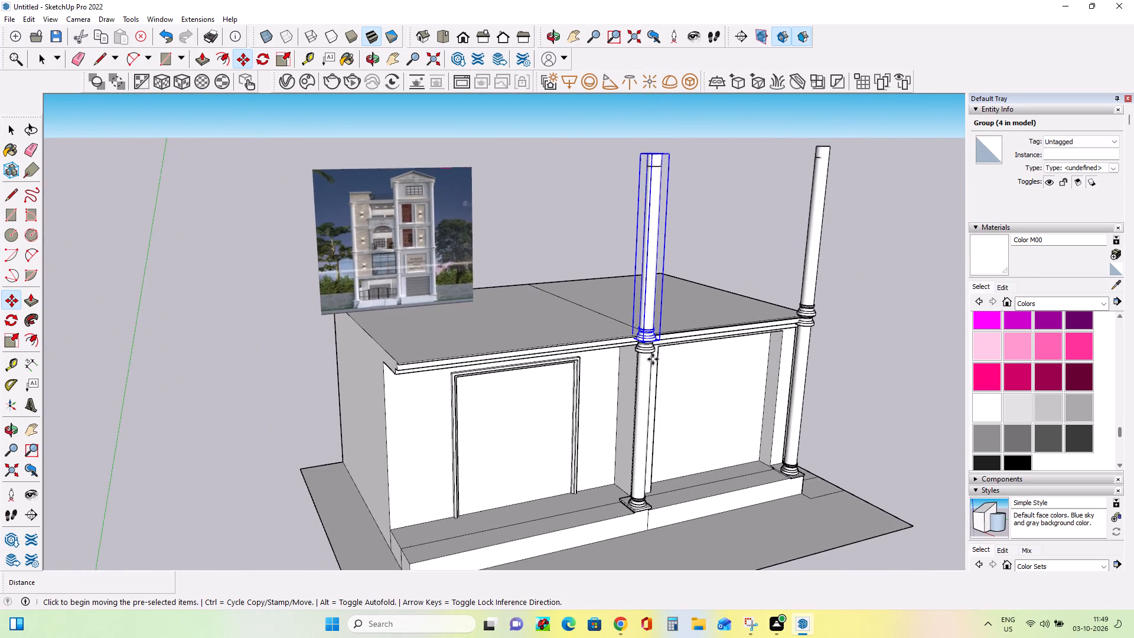
{"action": "scroll", "coordinate": [660, 362], "scroll_direction": "up", "scroll_amount": 2}
{"action": "scroll", "coordinate": [382, 245], "scroll_direction": "up", "scroll_amount": 12}
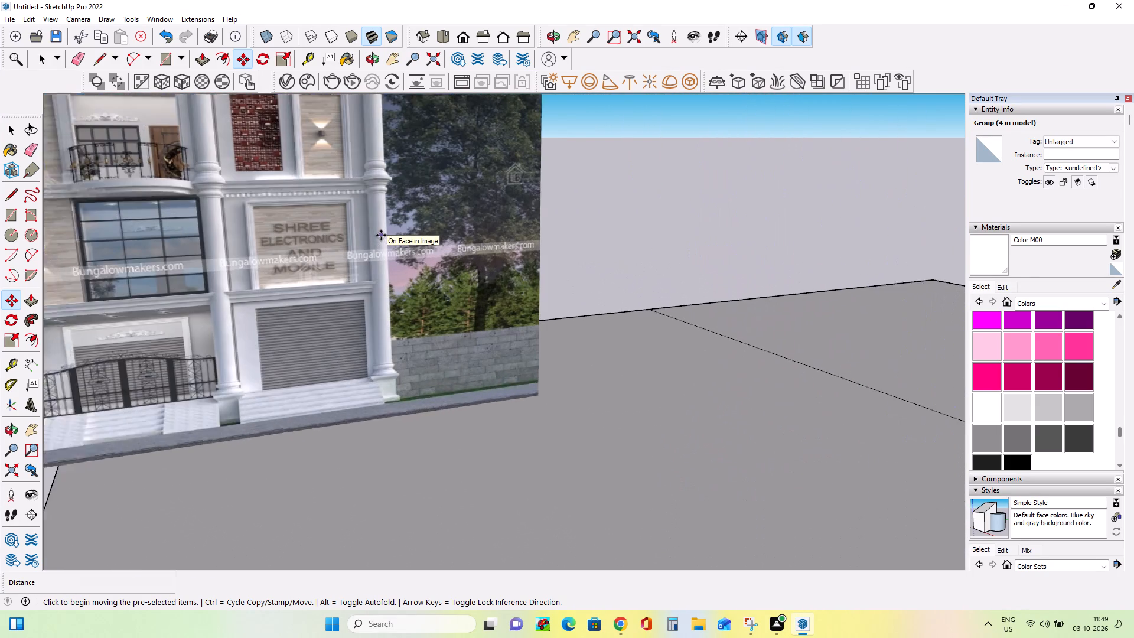
{"action": "scroll", "coordinate": [381, 235], "scroll_direction": "up", "scroll_amount": 1}
{"action": "scroll", "coordinate": [381, 235], "scroll_direction": "down", "scroll_amount": 9}
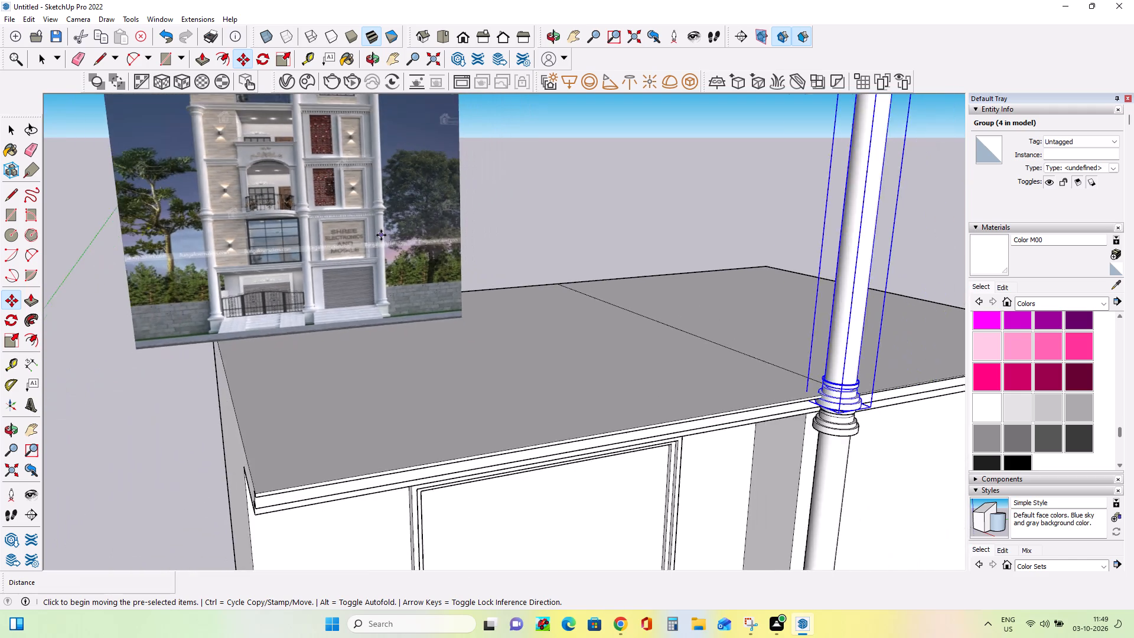
{"action": "scroll", "coordinate": [381, 235], "scroll_direction": "down", "scroll_amount": 5}
{"action": "scroll", "coordinate": [386, 216], "scroll_direction": "up", "scroll_amount": 8}
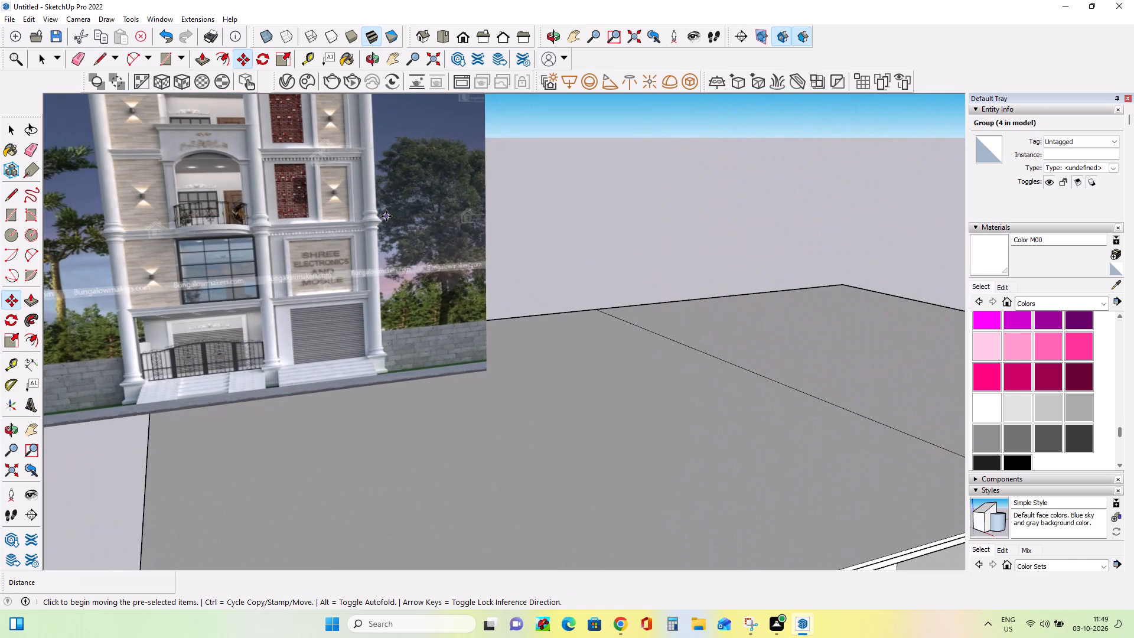
{"action": "scroll", "coordinate": [386, 216], "scroll_direction": "down", "scroll_amount": 16}
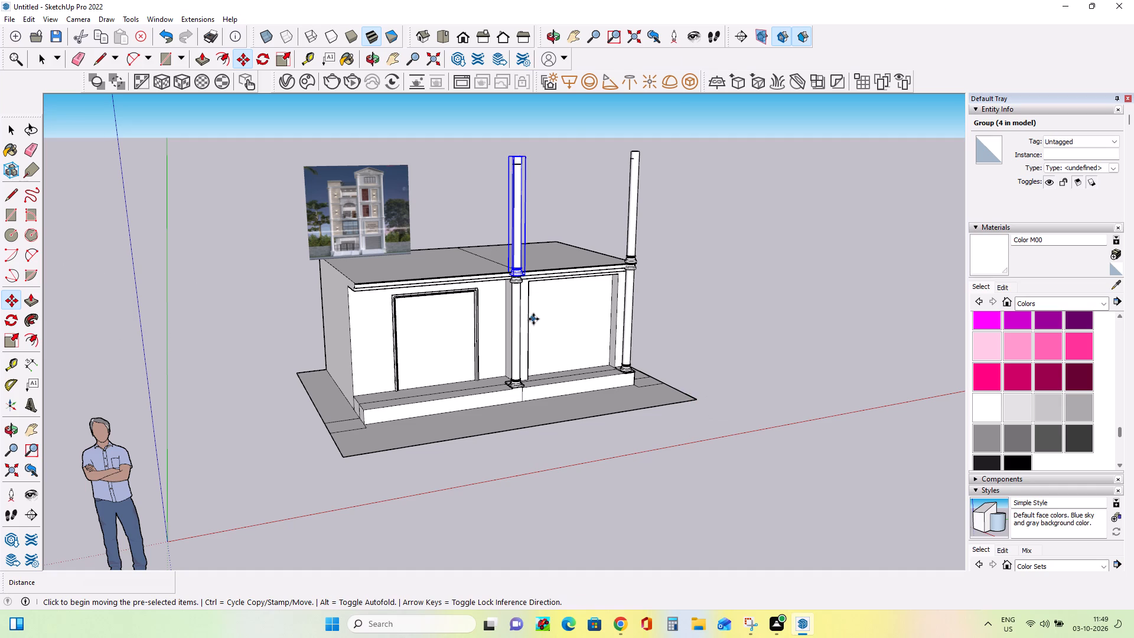
Undo the recent edits back through the reference image move and the middle column's added upper column and capital.
{"action": "key", "text": "ctrl+z"}
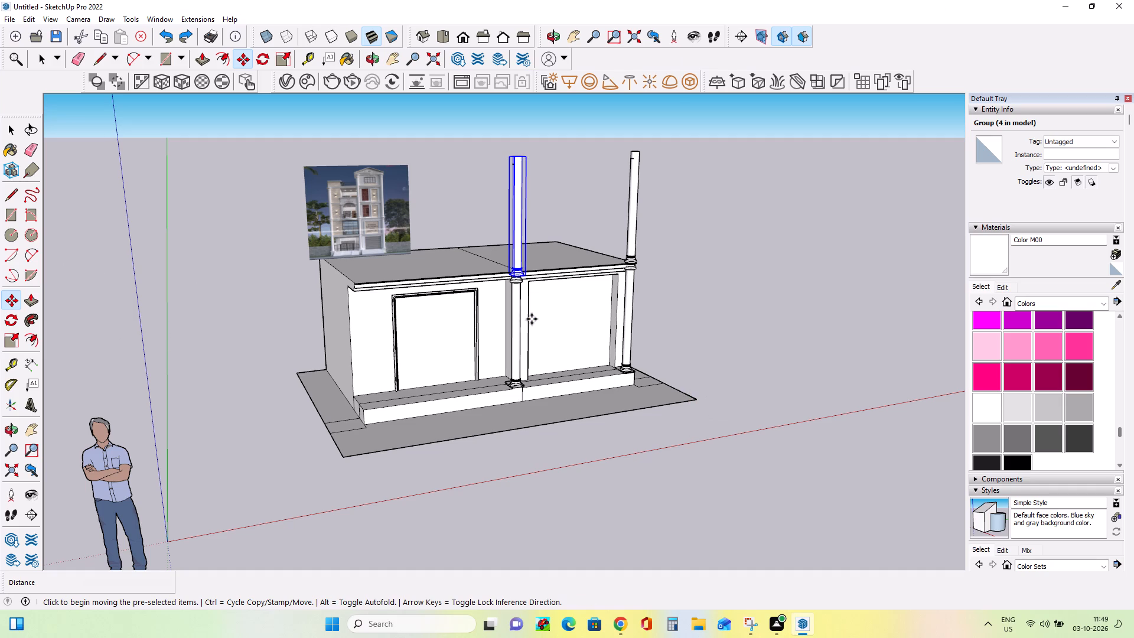
{"action": "key", "text": "ctrl+z"}
{"action": "key", "text": "ctrl+z"}
{"action": "key", "text": "ctrl+z"}
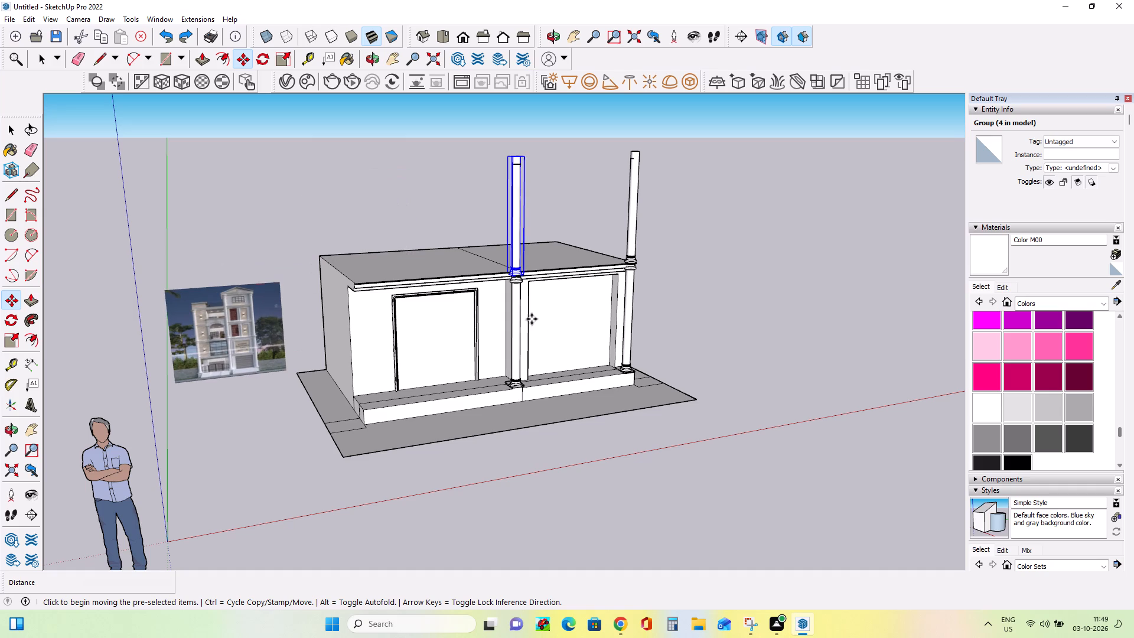
{"action": "key", "text": "ctrl+z"}
{"action": "key", "text": "ctrl+z"}
{"action": "key", "text": "ctrl+z"}
{"action": "key", "text": "ctrl+z"}
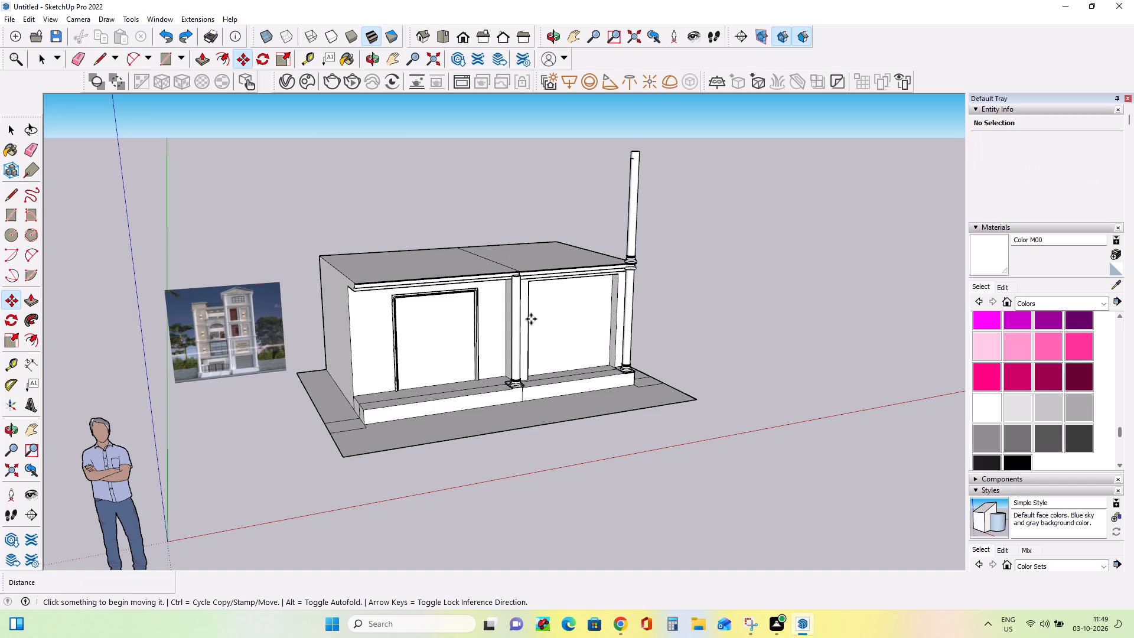
{"action": "key", "text": "ctrl+z"}
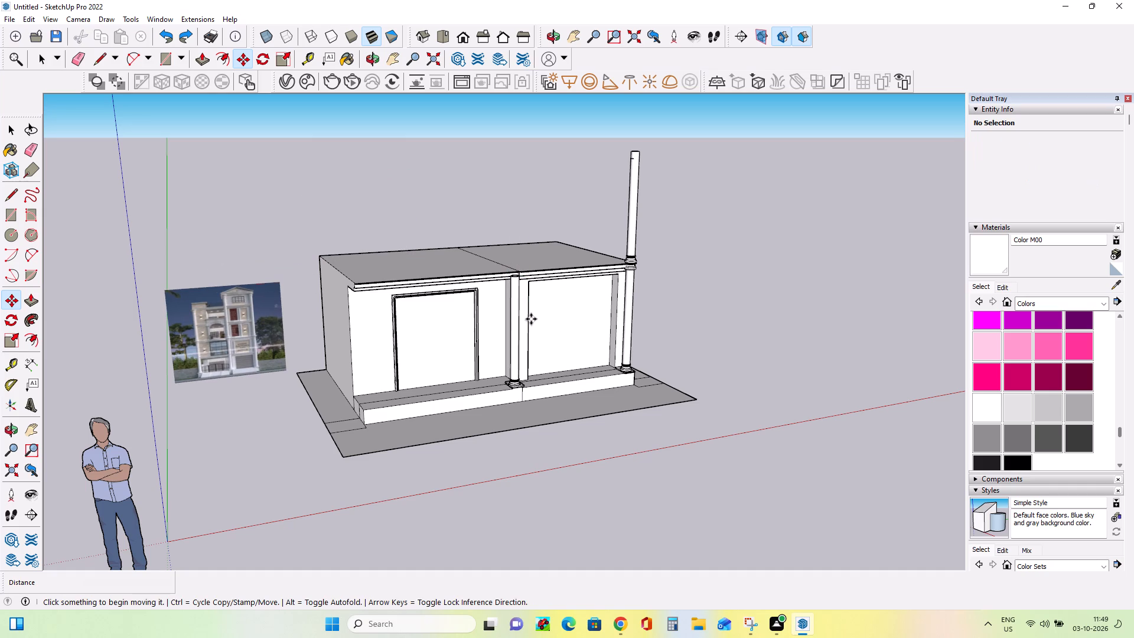
Move the corner's upper column about 13 ft 3 in off its capital to the open ground beside the building.
{"action": "scroll", "coordinate": [514, 319], "scroll_direction": "up", "scroll_amount": 3}
{"action": "middle_click_drag", "start_coordinate": [539, 323], "coordinate": [484, 339]}
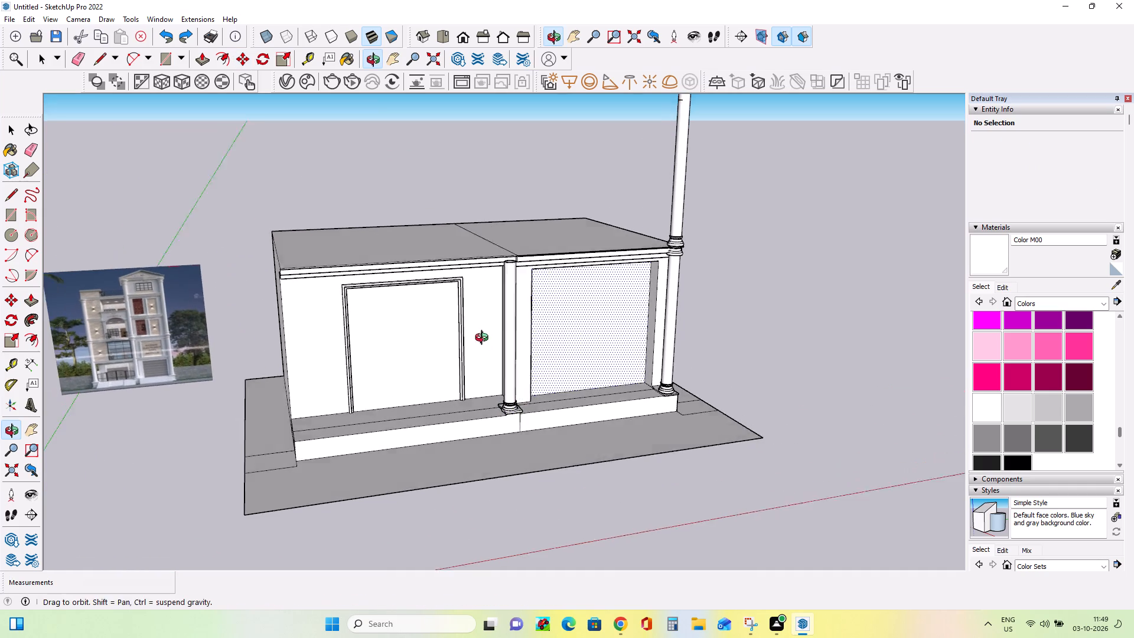
{"action": "middle_click_drag", "start_coordinate": [484, 339], "coordinate": [470, 346]}
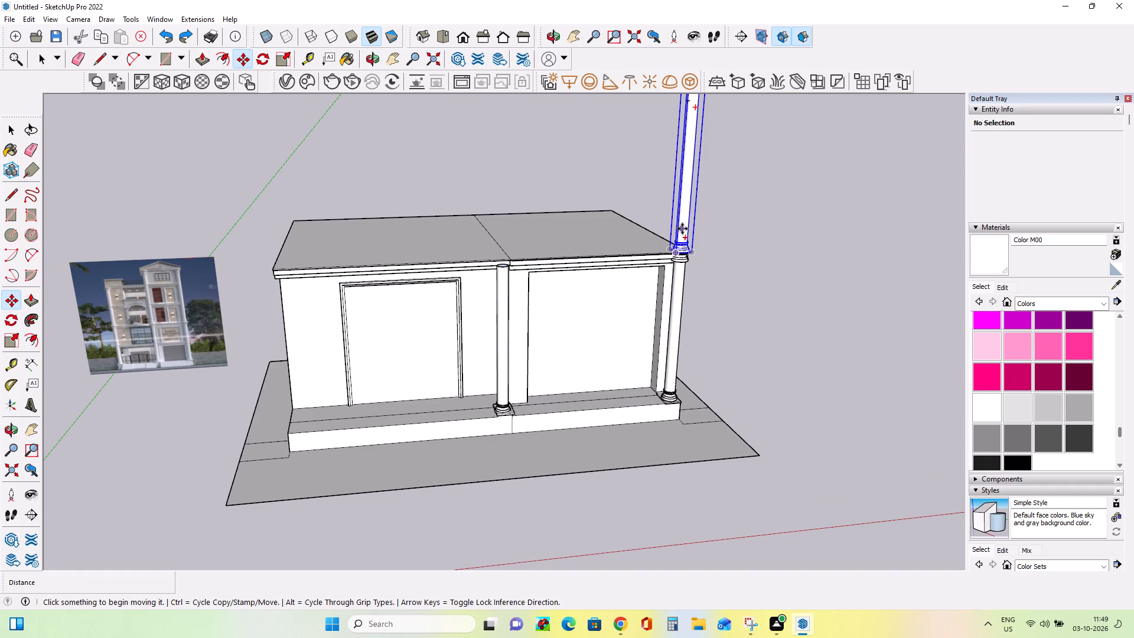
{"action": "middle_click_drag", "start_coordinate": [689, 233], "coordinate": [639, 285]}
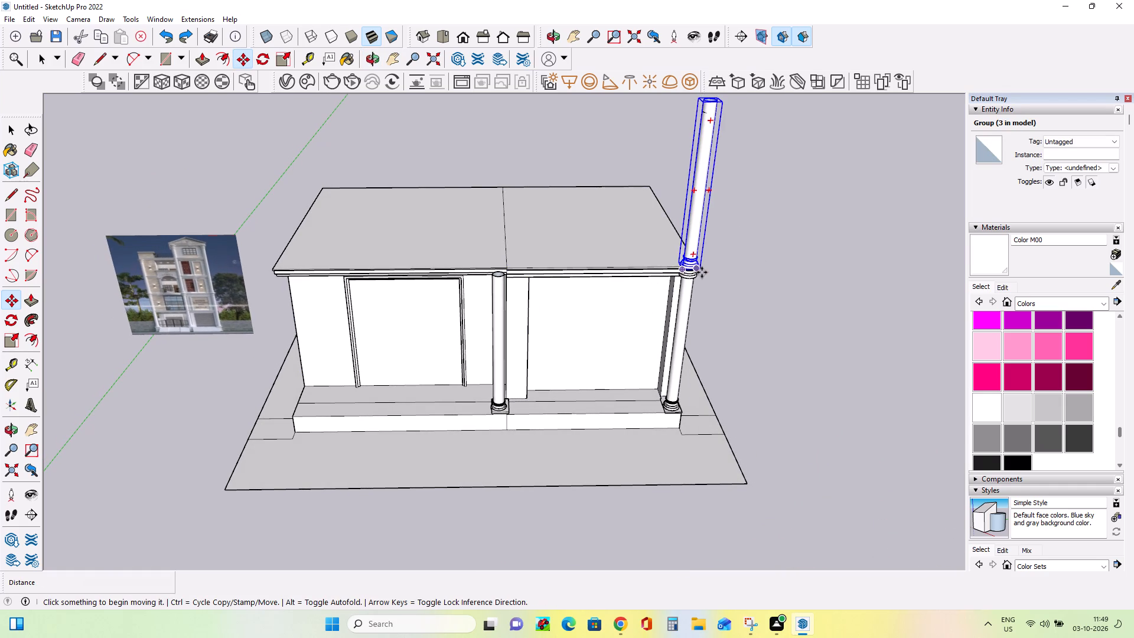
{"action": "left_click", "coordinate": [699, 266]}
{"action": "left_click", "coordinate": [856, 492]}
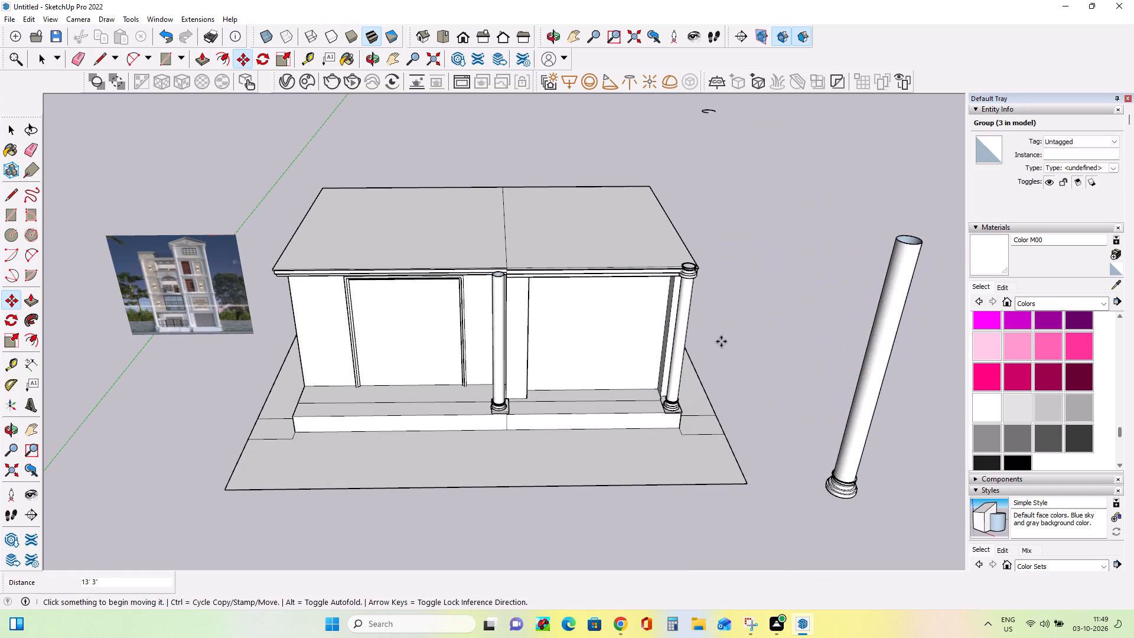
Delete the neck band and the top disc from the capital on the corner column.
{"action": "scroll", "coordinate": [702, 298], "scroll_direction": "up", "scroll_amount": 14}
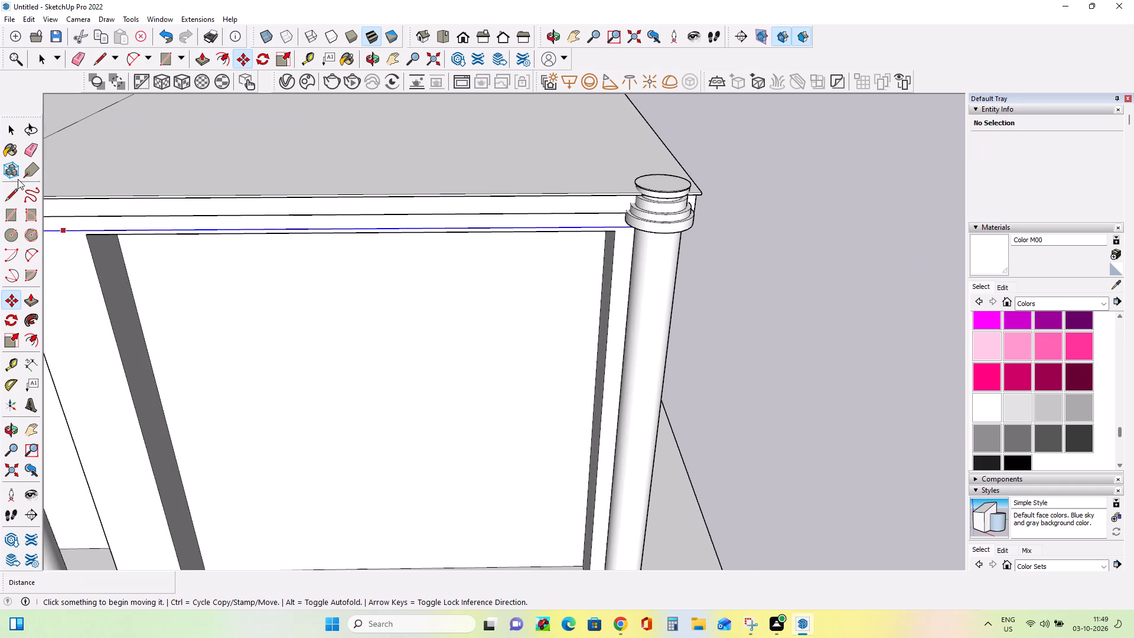
{"action": "left_click", "coordinate": [12, 126]}
{"action": "left_click", "coordinate": [658, 198]}
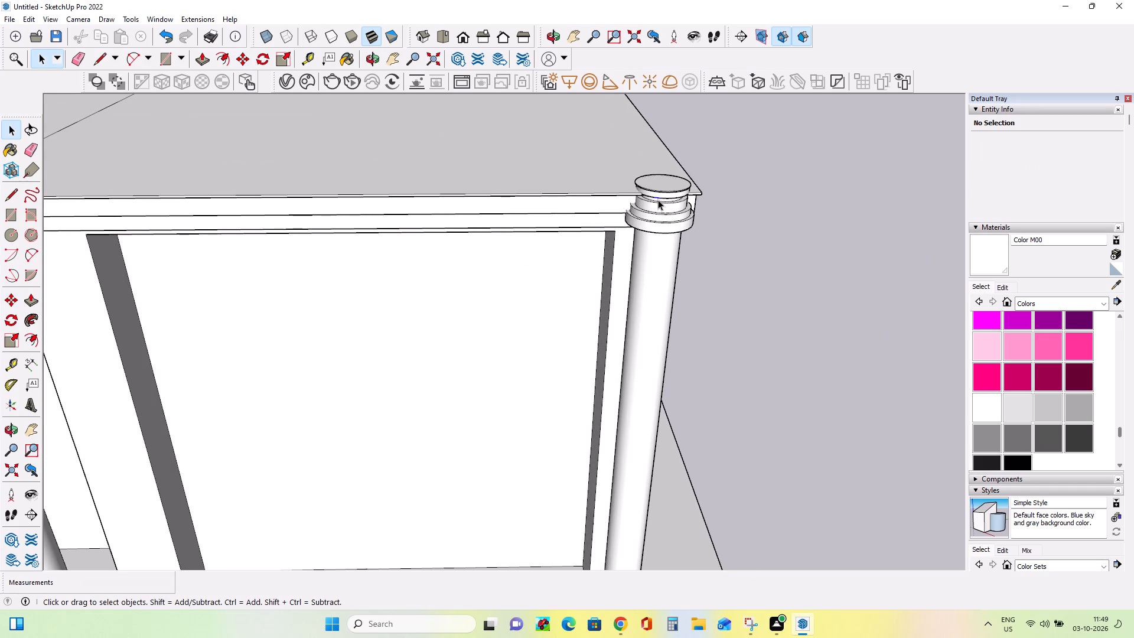
{"action": "left_click", "coordinate": [663, 209]}
{"action": "scroll", "coordinate": [665, 203], "scroll_direction": "up", "scroll_amount": 7}
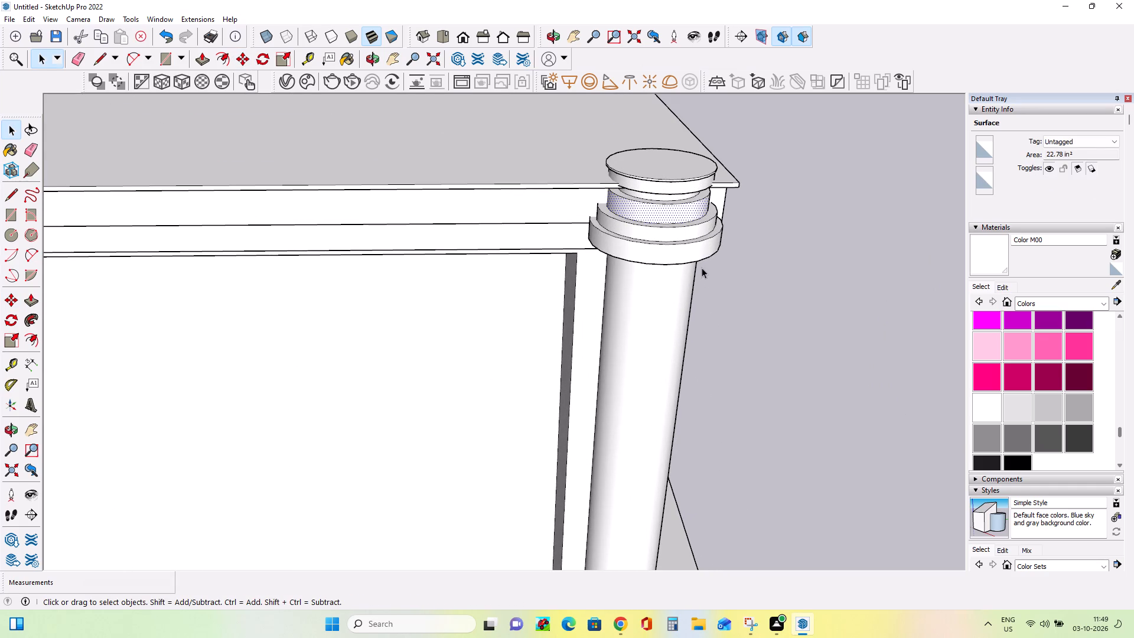
{"action": "key", "text": "Delete"}
{"action": "left_click", "coordinate": [672, 184]}
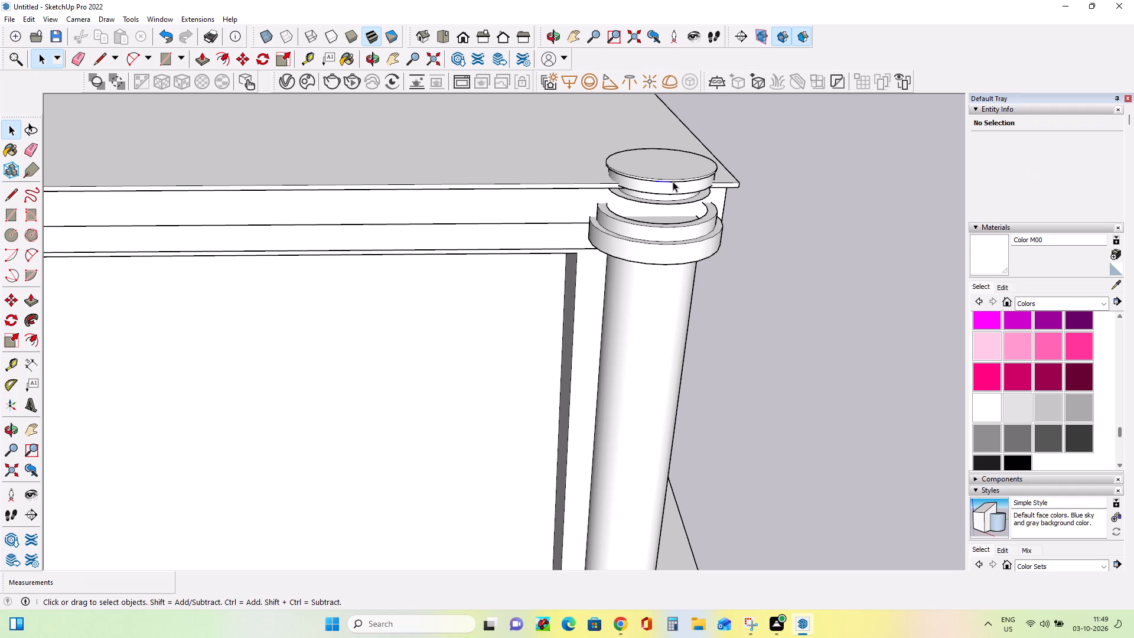
{"action": "key", "text": "Delete"}
{"action": "left_click", "coordinate": [674, 175]}
{"action": "key", "text": "Delete"}
Delete the inner and outer faces of the raised rim ring at the top of the corner capital.
{"action": "scroll", "coordinate": [676, 172], "scroll_direction": "up", "scroll_amount": 1}
{"action": "middle_click_drag", "start_coordinate": [676, 175], "coordinate": [684, 214]}
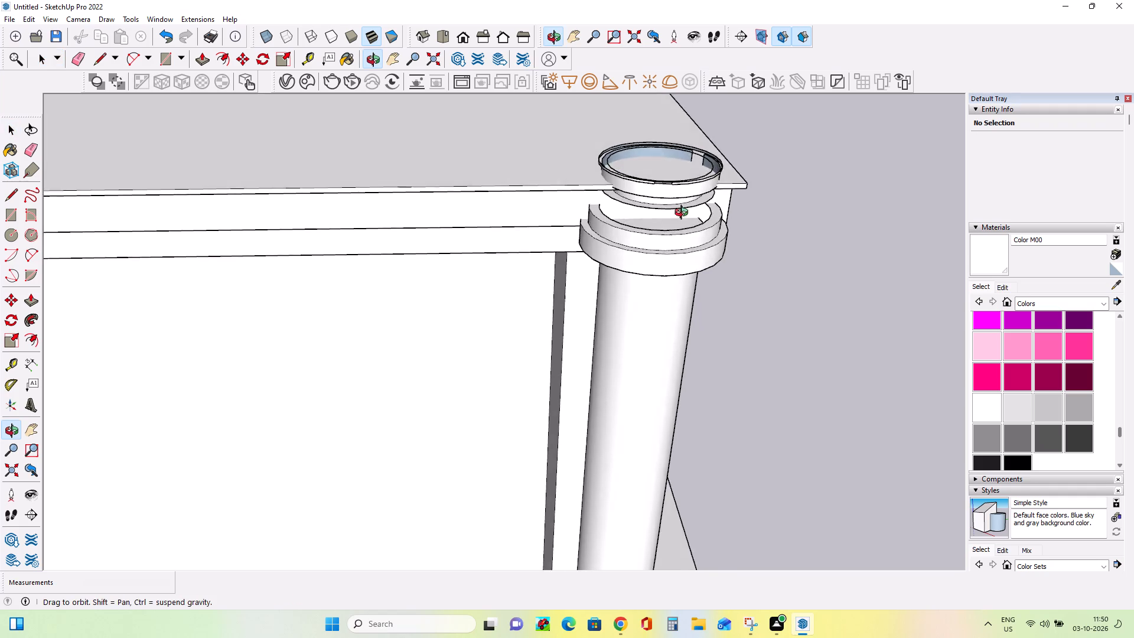
{"action": "middle_click_drag", "start_coordinate": [684, 214], "coordinate": [708, 310]}
{"action": "left_click", "coordinate": [693, 193]}
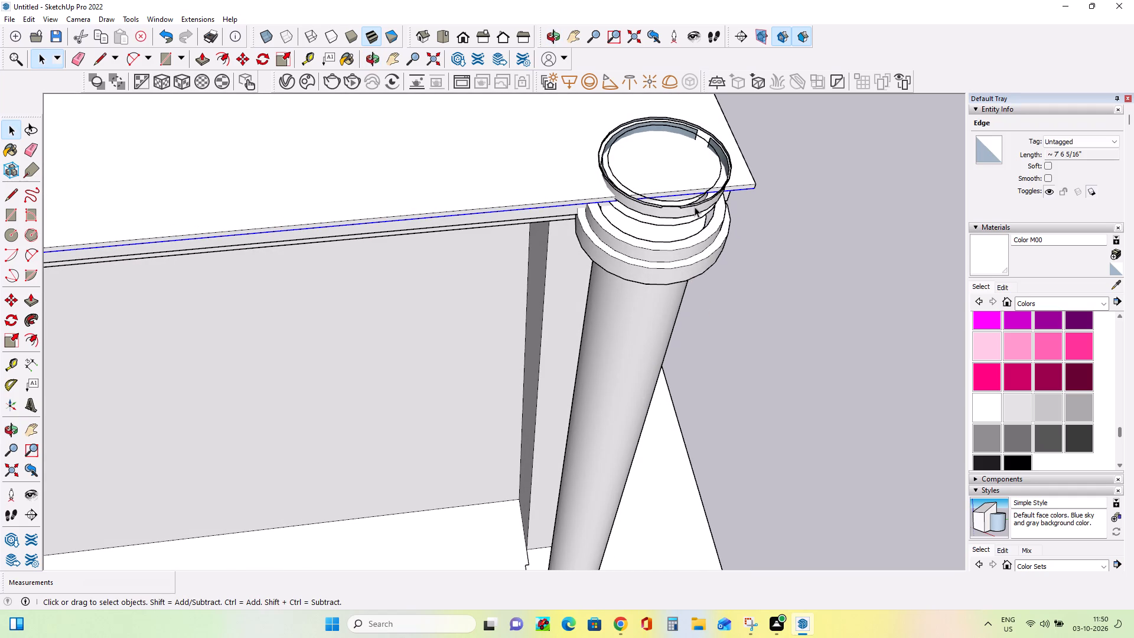
{"action": "left_click", "coordinate": [774, 208]}
{"action": "left_click", "coordinate": [693, 198]}
{"action": "key", "text": "Delete"}
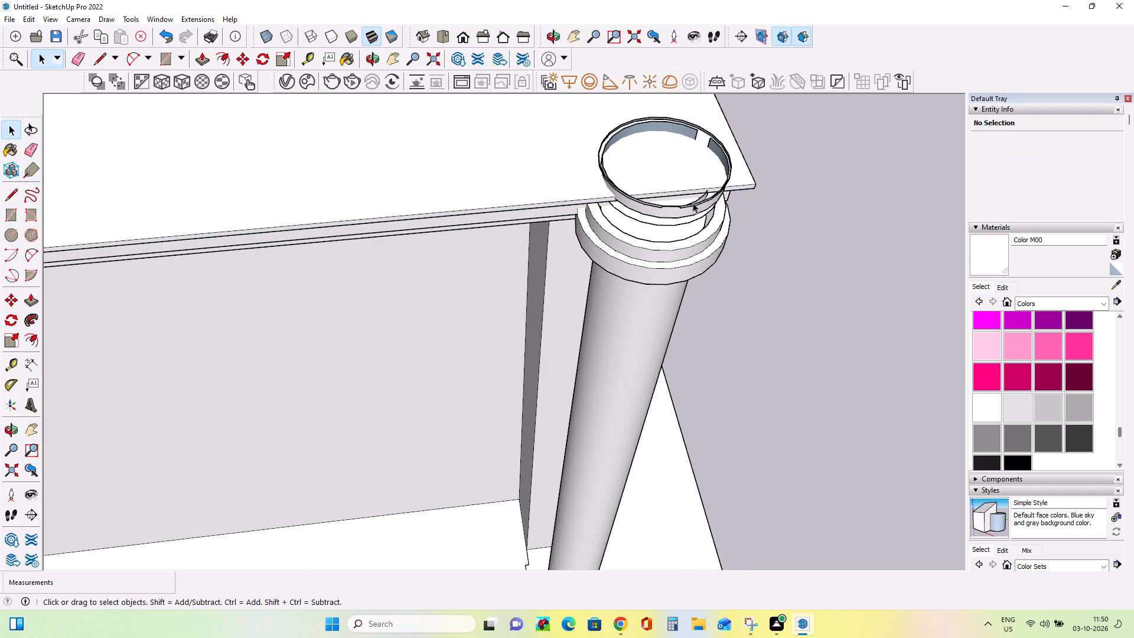
{"action": "left_click", "coordinate": [693, 203]}
{"action": "key", "text": "Delete"}
{"action": "left_click", "coordinate": [693, 206]}
{"action": "key", "text": "Delete"}
{"action": "double_click", "coordinate": [691, 209]}
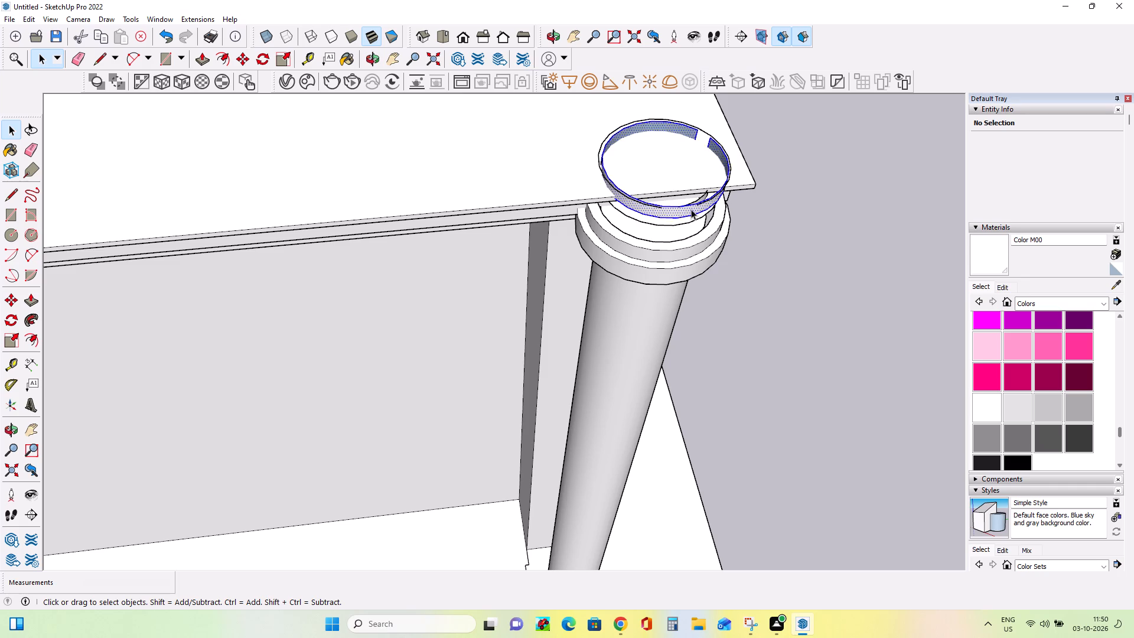
{"action": "key", "text": "Delete"}
{"action": "key", "text": "Delete"}
Delete the leftover face and edge fragments inside the corner capital, including the face covering the shaft opening.
{"action": "left_click", "coordinate": [704, 198]}
{"action": "key", "text": "Delete"}
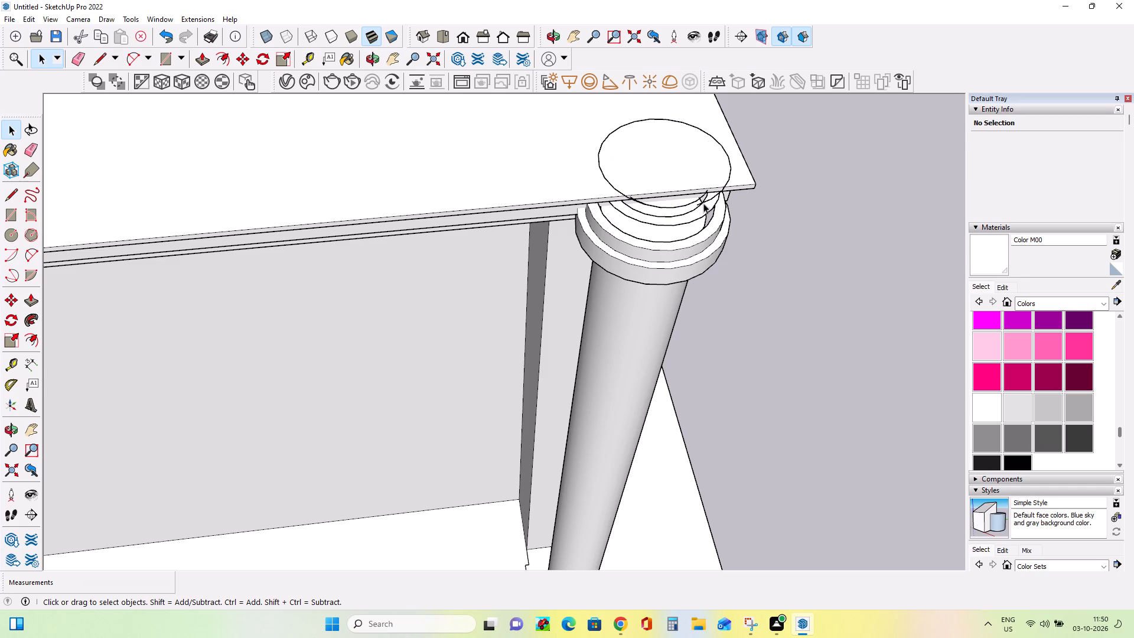
{"action": "left_click", "coordinate": [705, 199]}
{"action": "key", "text": "Delete"}
{"action": "left_click", "coordinate": [705, 196]}
{"action": "key", "text": "Delete"}
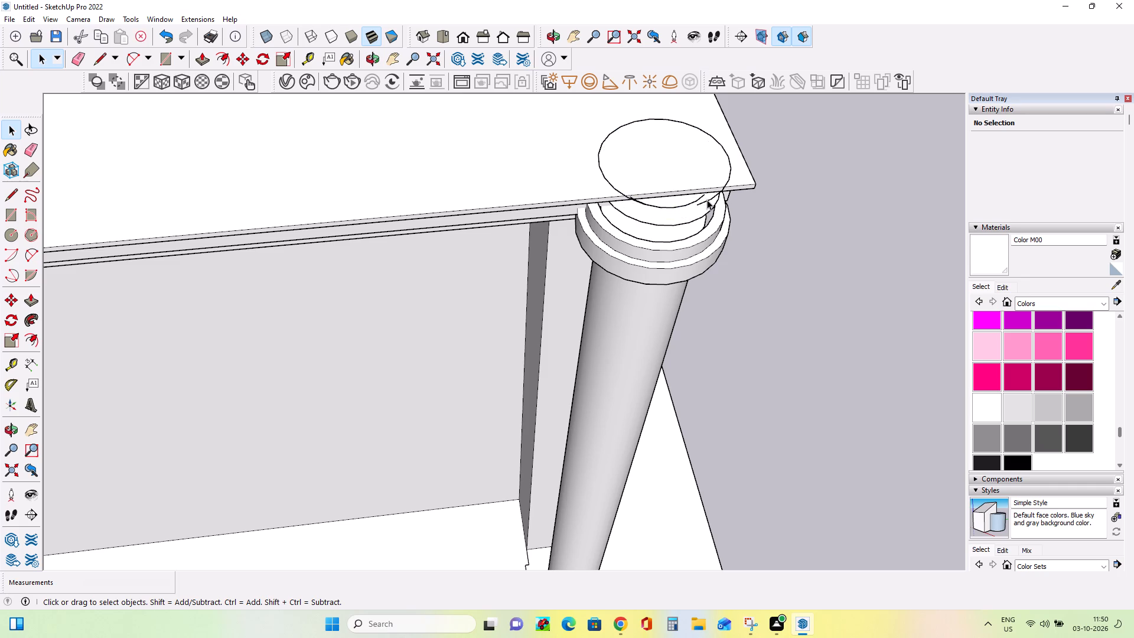
{"action": "left_click", "coordinate": [707, 200]}
{"action": "key", "text": "Delete"}
{"action": "left_click", "coordinate": [689, 201]}
{"action": "key", "text": "Delete"}
{"action": "left_click", "coordinate": [677, 222]}
{"action": "key", "text": "Delete"}
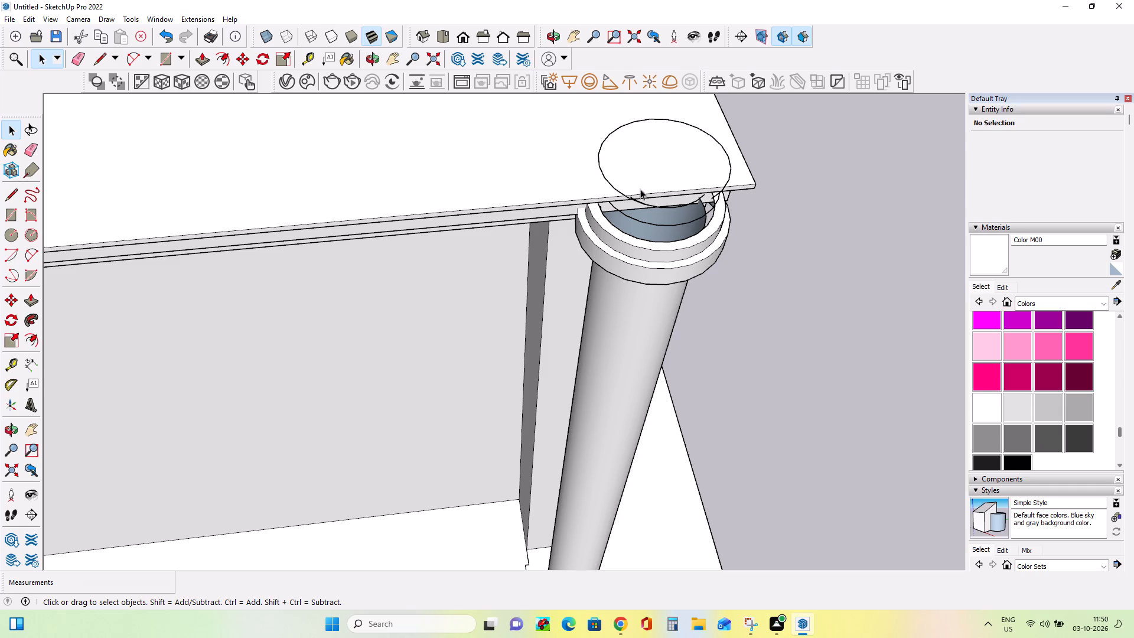
Delete the leftover edge fragments crossing the corner capital's opening just below the slab's front edge.
{"action": "left_click", "coordinate": [611, 180]}
{"action": "left_click", "coordinate": [614, 188]}
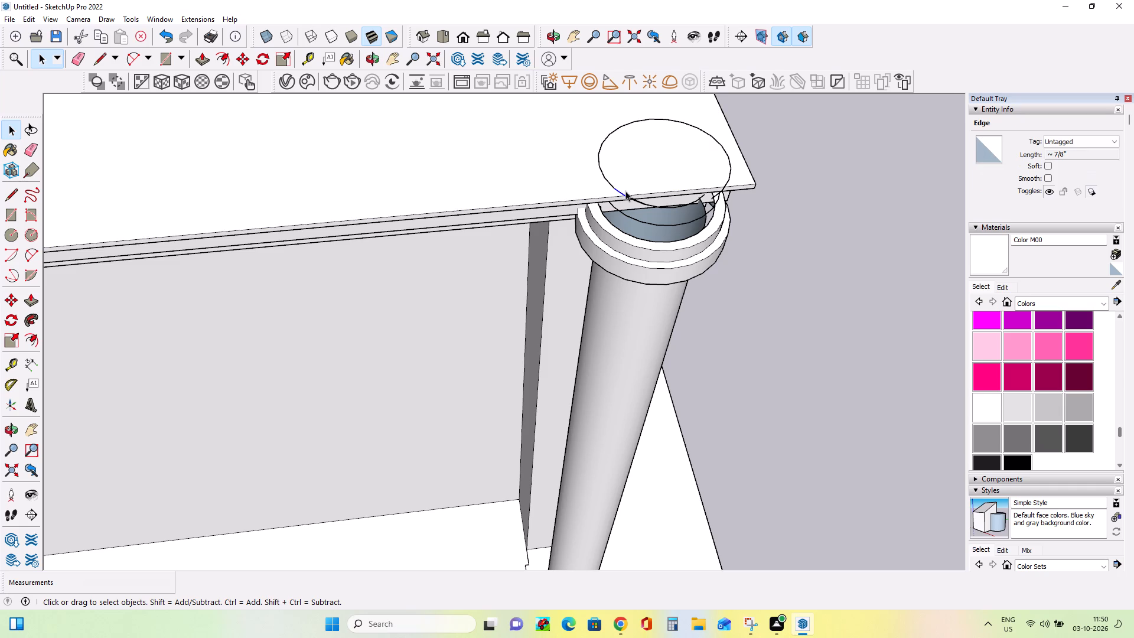
{"action": "scroll", "coordinate": [649, 201], "scroll_direction": "up", "scroll_amount": 3}
{"action": "middle_click_drag", "start_coordinate": [649, 201], "coordinate": [661, 272]}
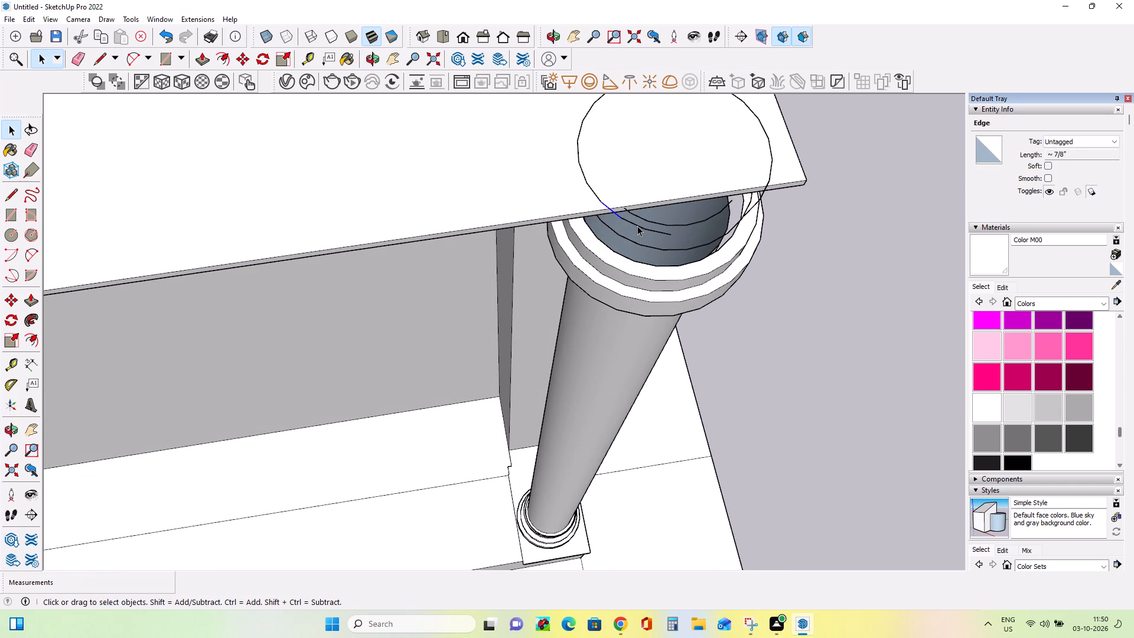
{"action": "left_click", "coordinate": [637, 226]}
{"action": "key", "text": "Delete"}
{"action": "double_click", "coordinate": [655, 232]}
{"action": "key", "text": "Delete"}
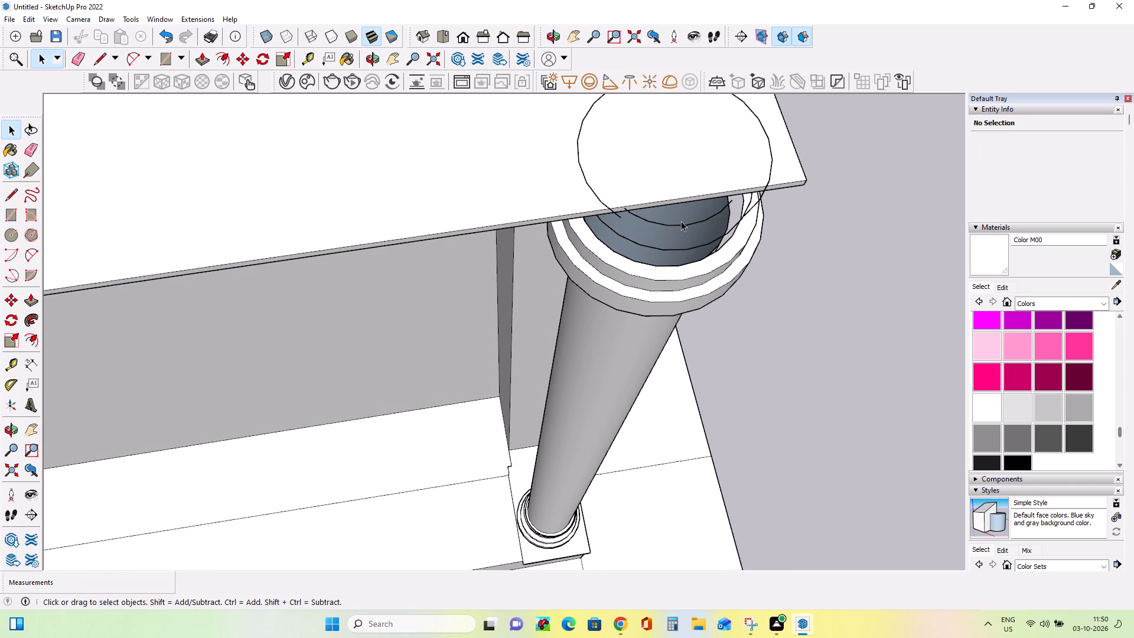
{"action": "left_click", "coordinate": [681, 221]}
{"action": "left_click", "coordinate": [877, 241]}
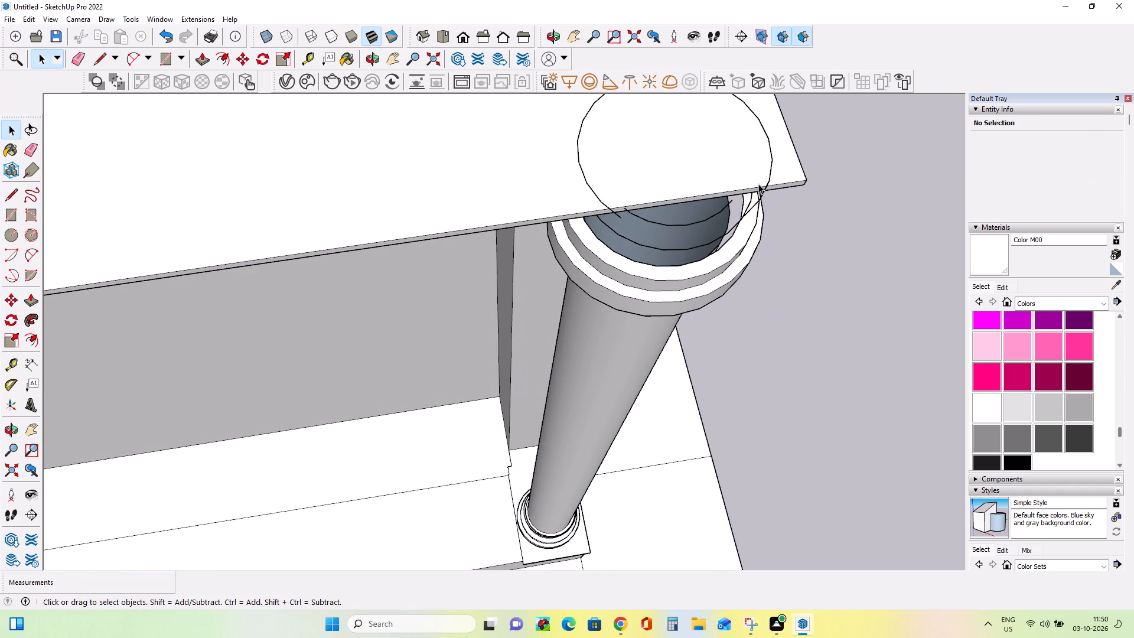
Delete the stray edges between the slab's circle outline and the outer side of the corner capital's rim.
{"action": "left_click", "coordinate": [764, 187]}
{"action": "key", "text": "Delete"}
{"action": "left_click", "coordinate": [752, 206]}
{"action": "key", "text": "Delete"}
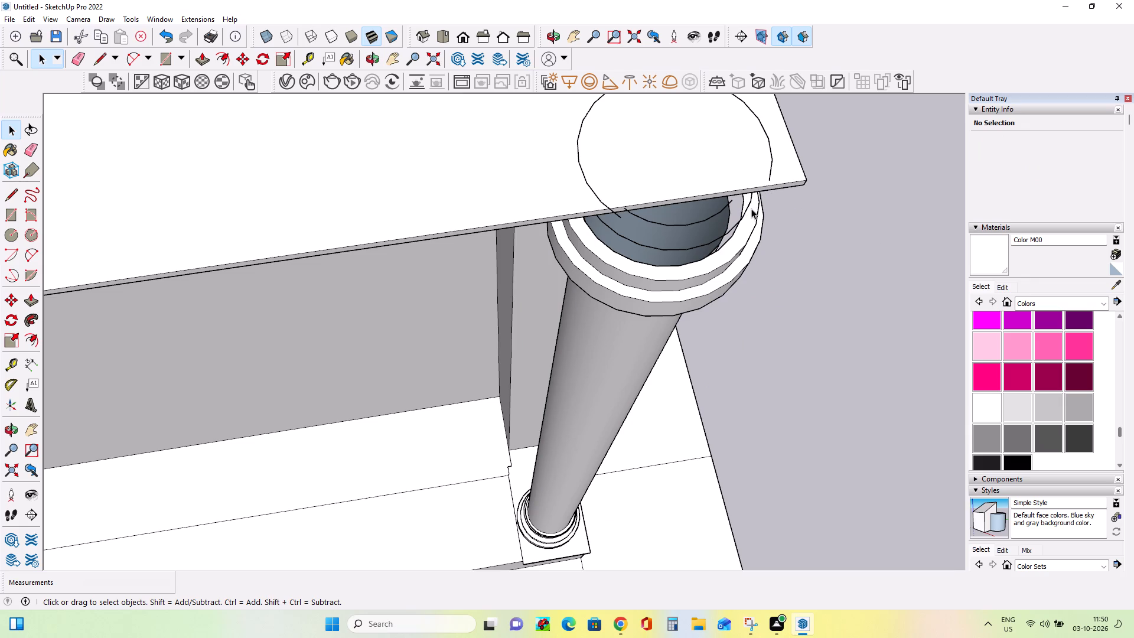
{"action": "left_click", "coordinate": [725, 207]}
{"action": "key", "text": "Delete"}
Delete the leftover circle outline's segments nearest the slab's front edge, at both ends of the arc above the corner capital.
{"action": "left_click", "coordinate": [769, 173]}
{"action": "key", "text": "Delete"}
{"action": "left_click", "coordinate": [771, 158]}
{"action": "key", "text": "Delete"}
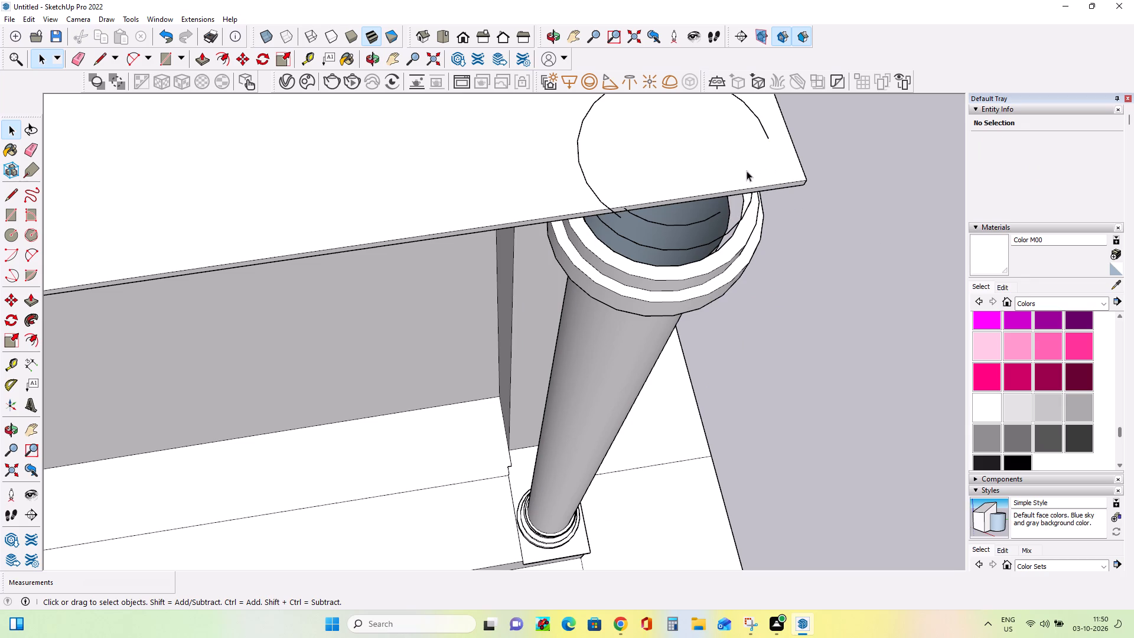
{"action": "left_click", "coordinate": [617, 214]}
{"action": "key", "text": "Delete"}
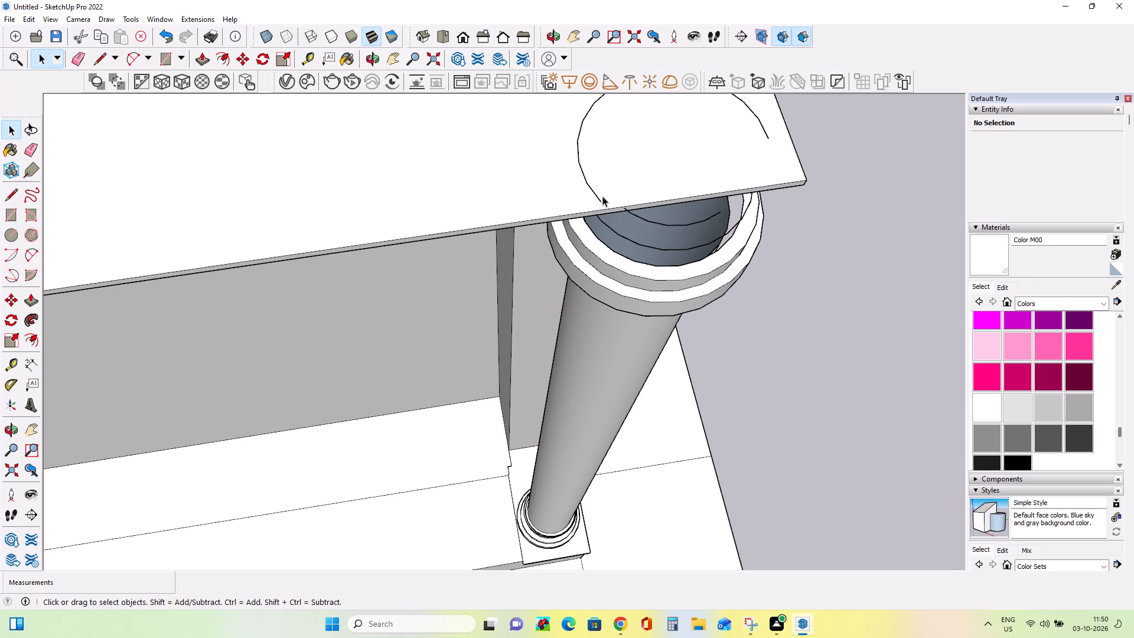
{"action": "left_click", "coordinate": [599, 199]}
{"action": "key", "text": "Delete"}
Delete the circle outline's segments on the side facing away from the slab's corner, keeping the slab's top face.
{"action": "left_click", "coordinate": [588, 177]}
{"action": "left_click", "coordinate": [586, 180]}
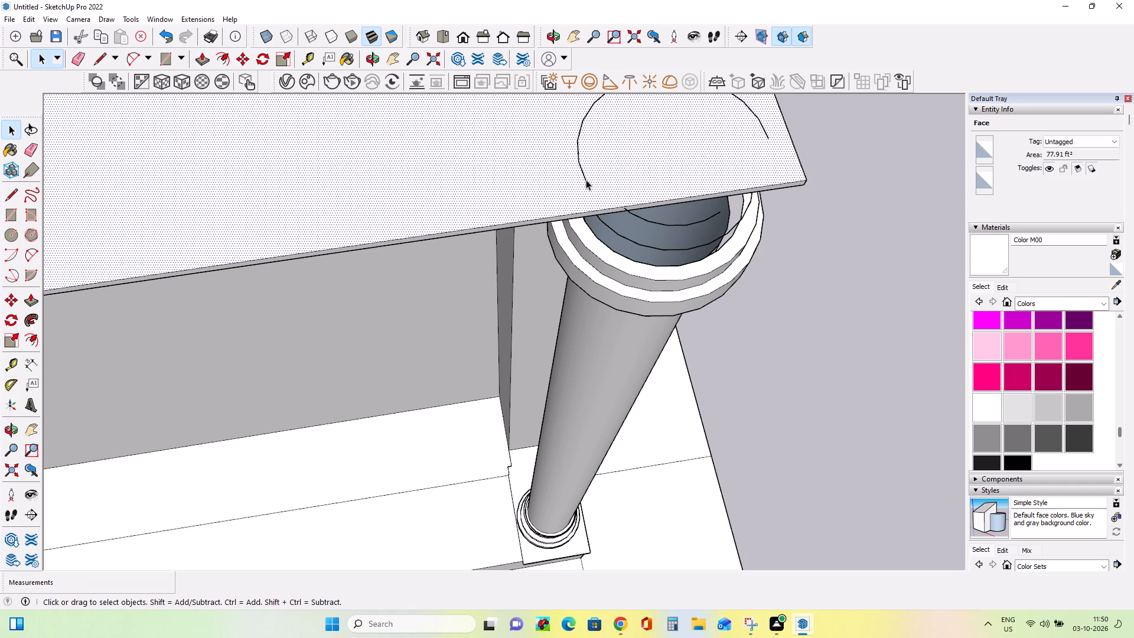
{"action": "key", "text": "Delete"}
{"action": "left_click", "coordinate": [580, 157]}
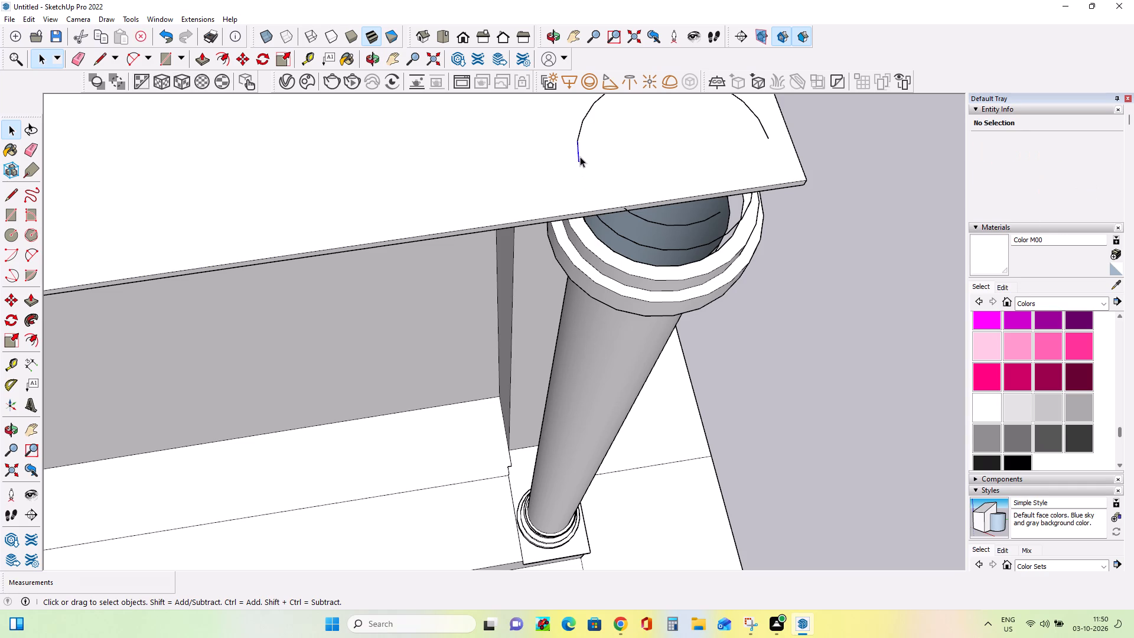
{"action": "key", "text": "Delete"}
{"action": "left_click", "coordinate": [579, 131]}
{"action": "key", "text": "Delete"}
{"action": "left_click", "coordinate": [584, 115]}
{"action": "key", "text": "Delete"}
Delete the arc's end segment nearest the slab's side edge, and undo the accidental deletion of the slab's top face.
{"action": "left_click", "coordinate": [767, 136]}
{"action": "key", "text": "Delete"}
{"action": "left_click", "coordinate": [754, 110]}
{"action": "key", "text": "Delete"}
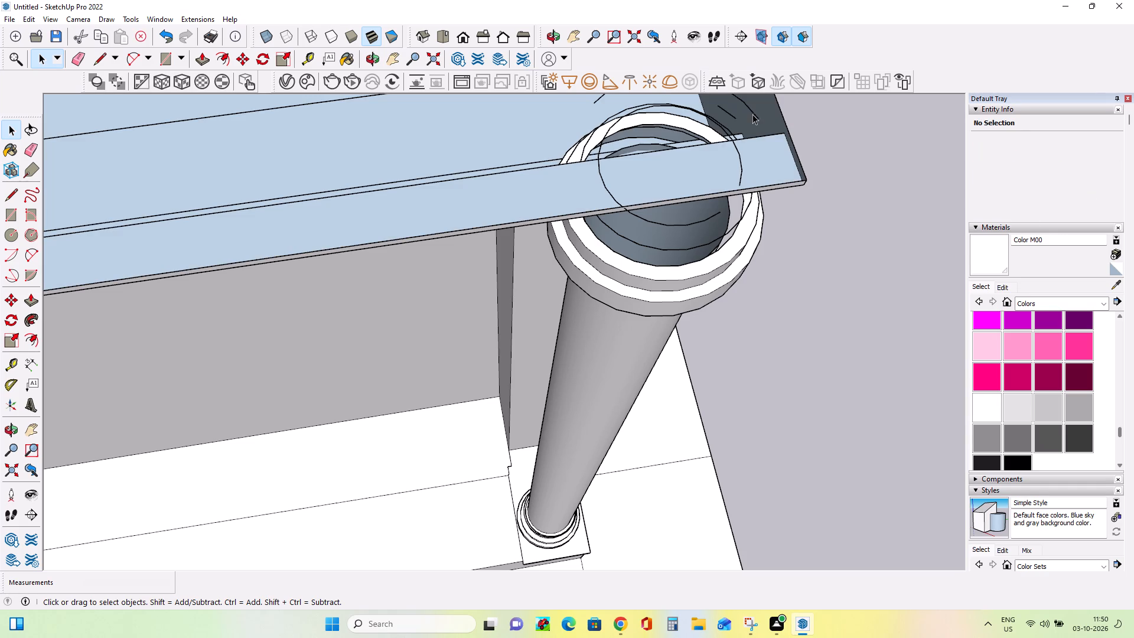
{"action": "key", "text": "ctrl+z"}
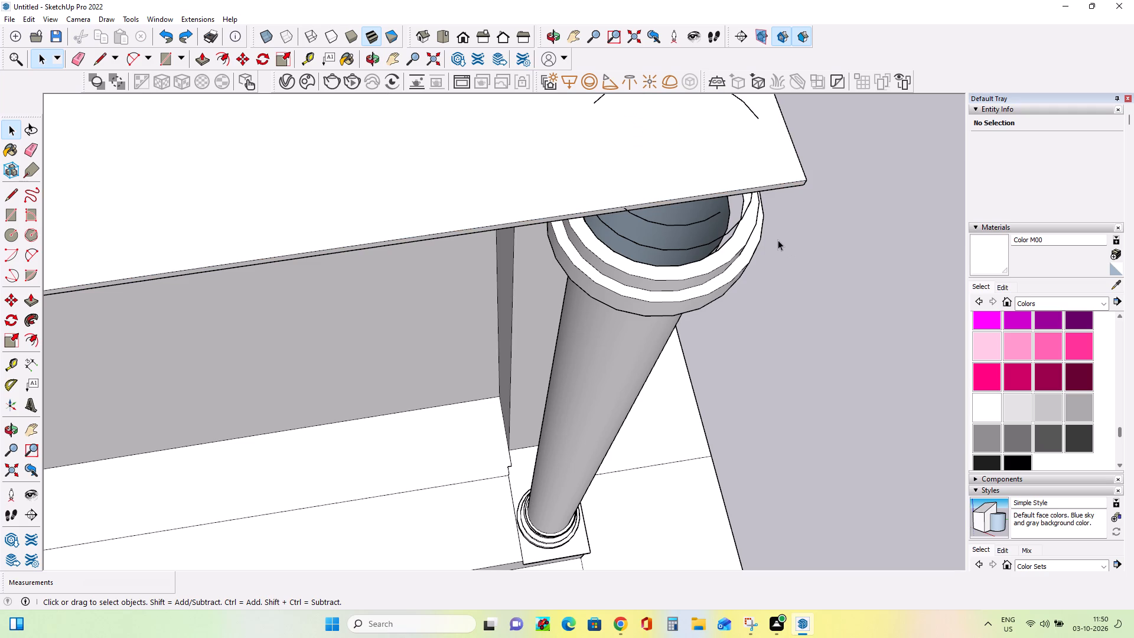
Delete three more segments from the corner end of the slab's leftover arc, undoing the accidental deletion of the top face.
{"action": "scroll", "coordinate": [780, 156], "scroll_direction": "down", "scroll_amount": 9}
{"action": "scroll", "coordinate": [757, 99], "scroll_direction": "up", "scroll_amount": 5}
{"action": "scroll", "coordinate": [758, 104], "scroll_direction": "down", "scroll_amount": 1}
{"action": "scroll", "coordinate": [758, 104], "scroll_direction": "up", "scroll_amount": 3}
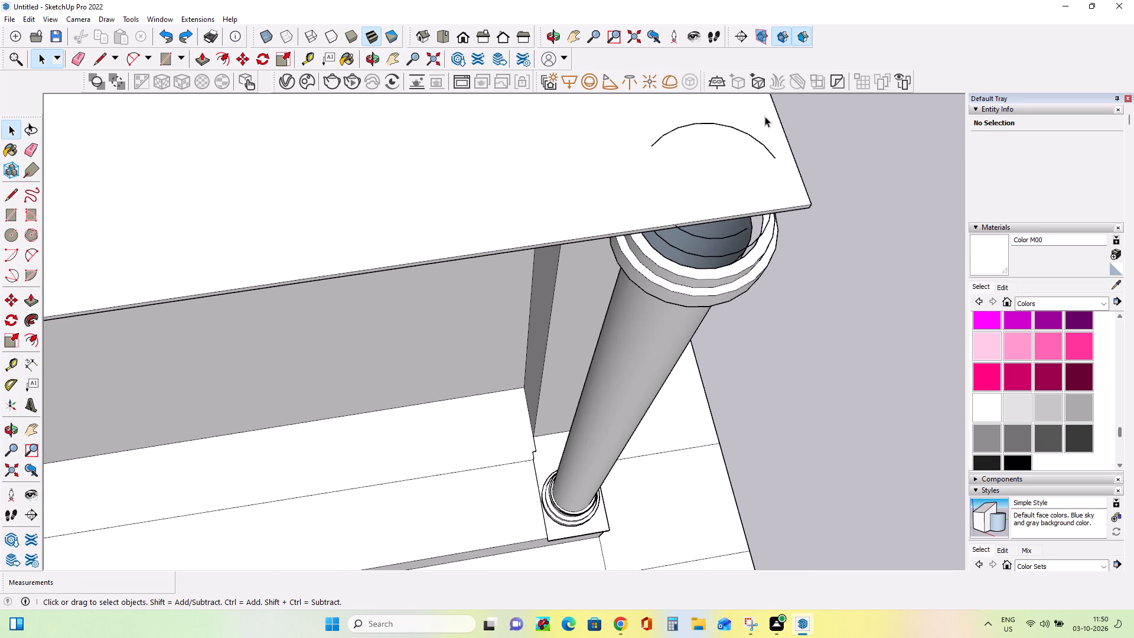
{"action": "left_click", "coordinate": [774, 162]}
{"action": "key", "text": "Delete"}
{"action": "left_click", "coordinate": [762, 151]}
{"action": "key", "text": "Delete"}
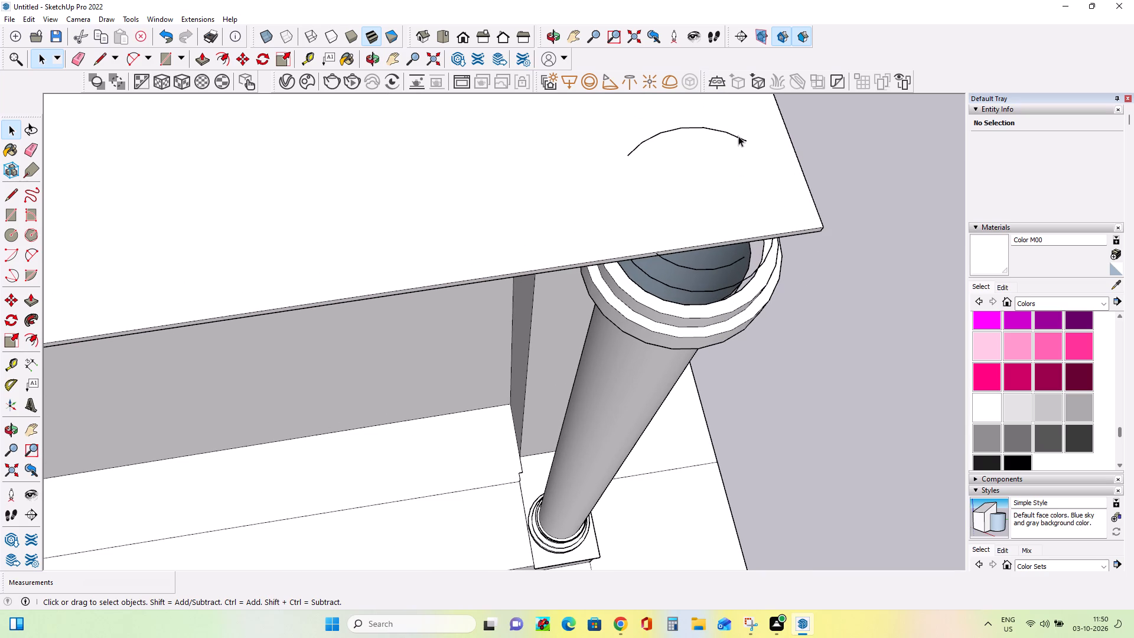
{"action": "left_click", "coordinate": [738, 136]}
{"action": "key", "text": "Delete"}
{"action": "left_click", "coordinate": [715, 126]}
{"action": "key", "text": "Delete"}
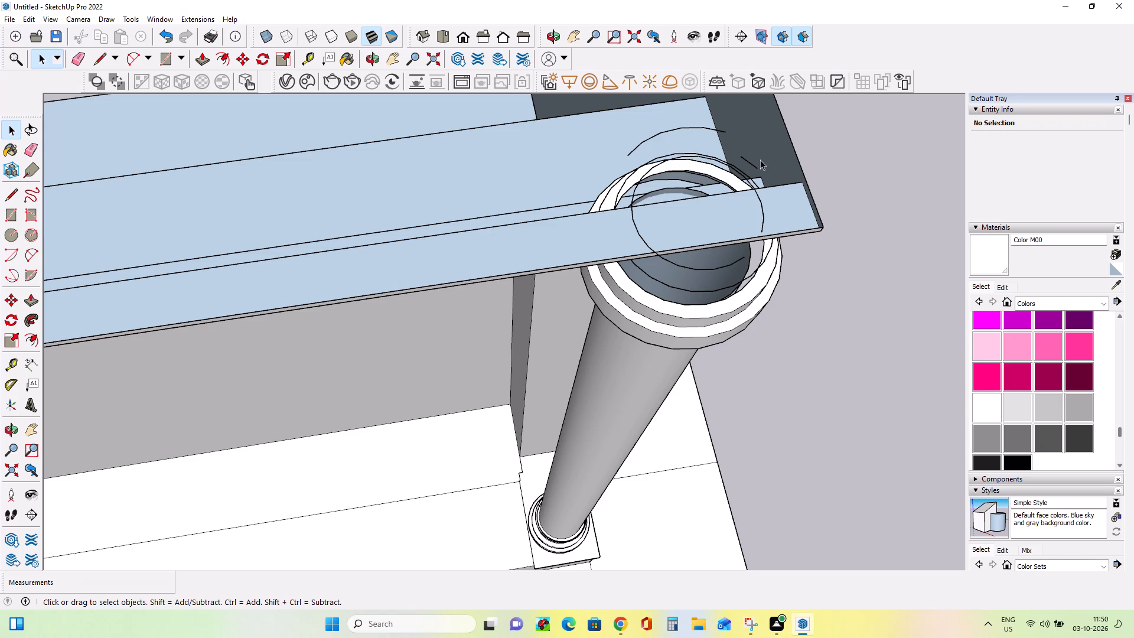
{"action": "key", "text": "ctrl+z"}
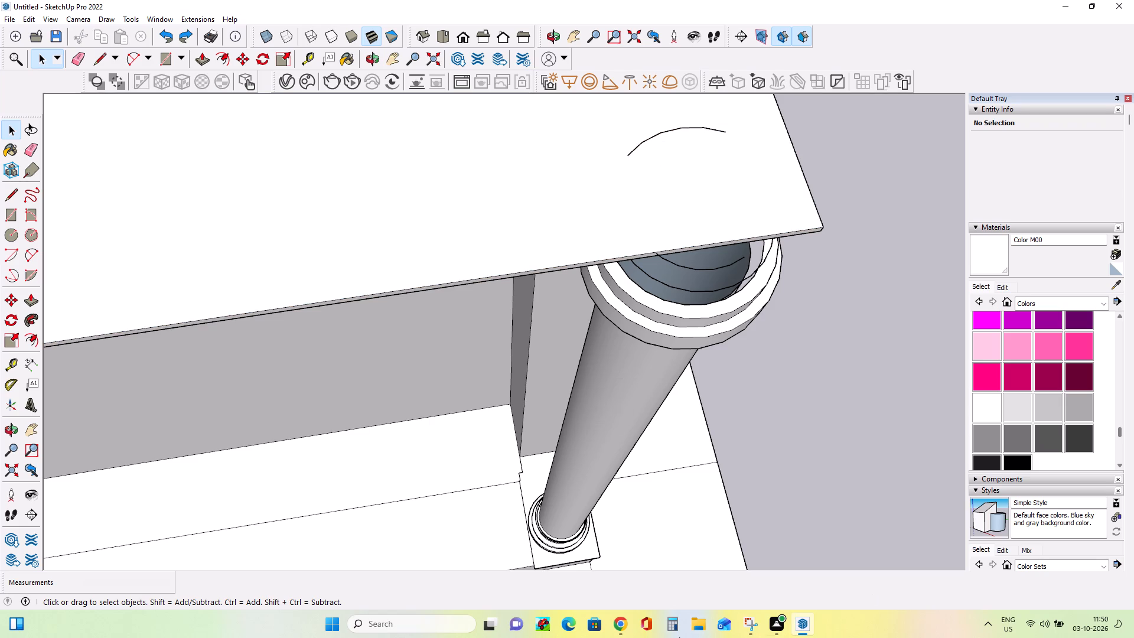
Delete two further segments from the corner end of the slab's remaining arc, undoing the accidental deletion of the top face.
{"action": "left_click", "coordinate": [689, 126]}
{"action": "left_click", "coordinate": [801, 131]}
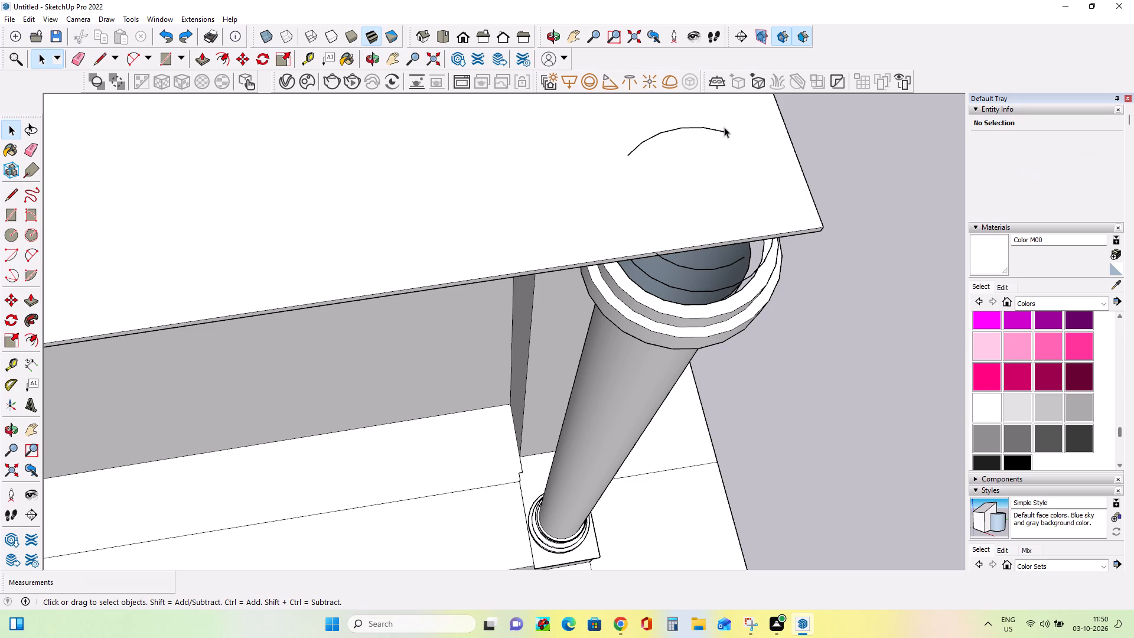
{"action": "left_click", "coordinate": [722, 129]}
{"action": "key", "text": "Delete"}
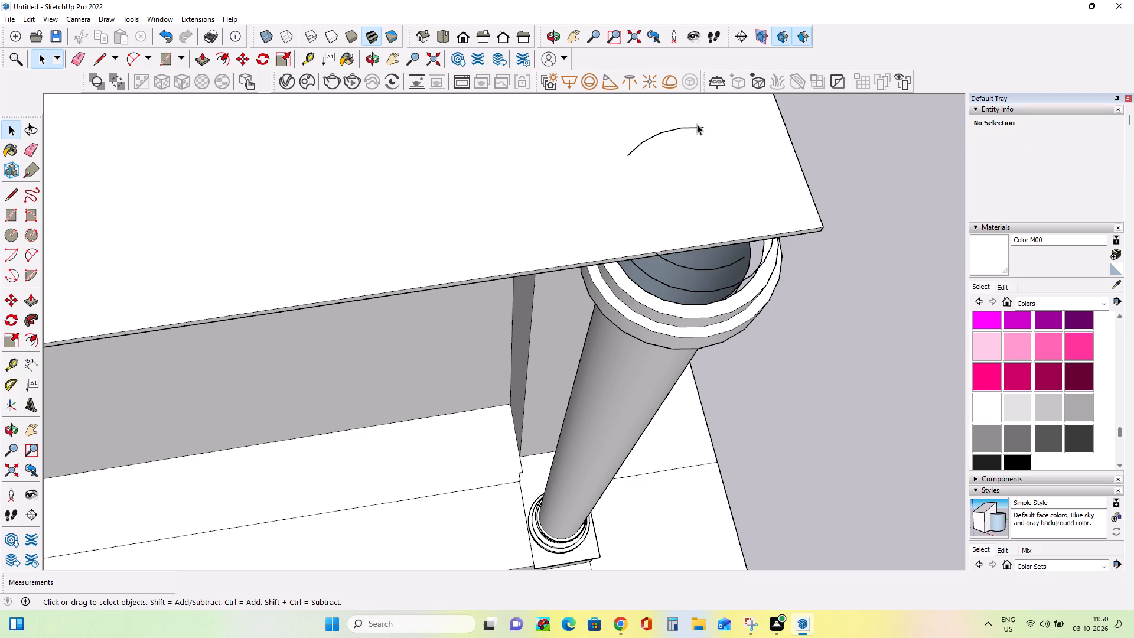
{"action": "left_click", "coordinate": [697, 124]}
{"action": "left_click", "coordinate": [852, 109]}
{"action": "left_click", "coordinate": [702, 126]}
{"action": "key", "text": "Delete"}
{"action": "left_click", "coordinate": [674, 127]}
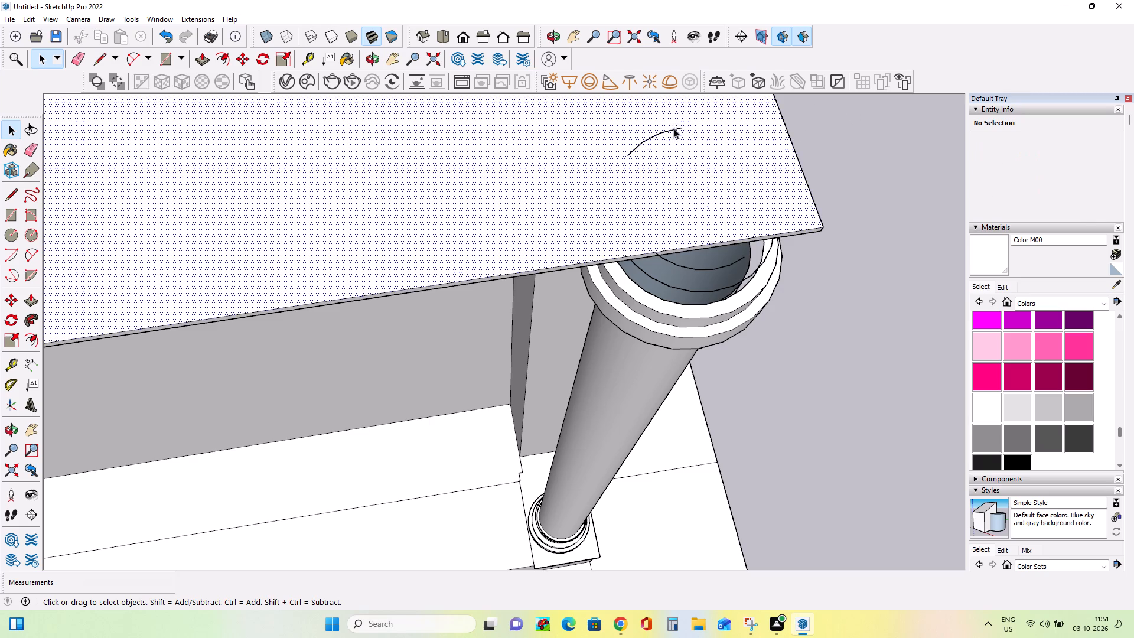
{"action": "key", "text": "Delete"}
{"action": "key", "text": "ctrl+z"}
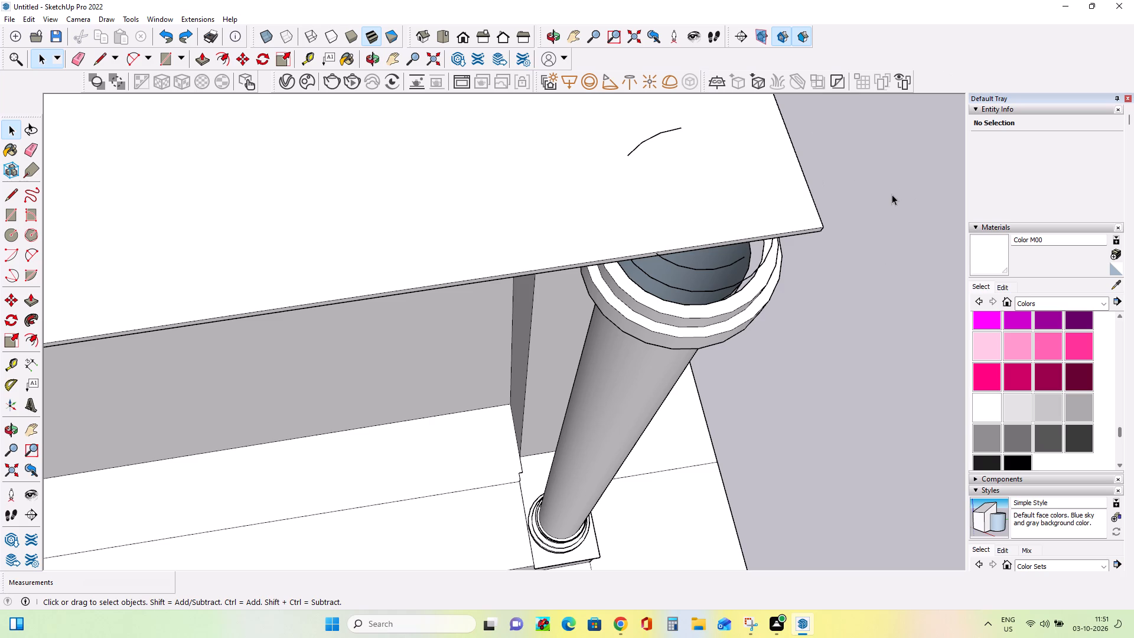
Delete the last three segments of the leftover arc on the slab's top face.
{"action": "left_click", "coordinate": [671, 128]}
{"action": "left_click", "coordinate": [840, 132]}
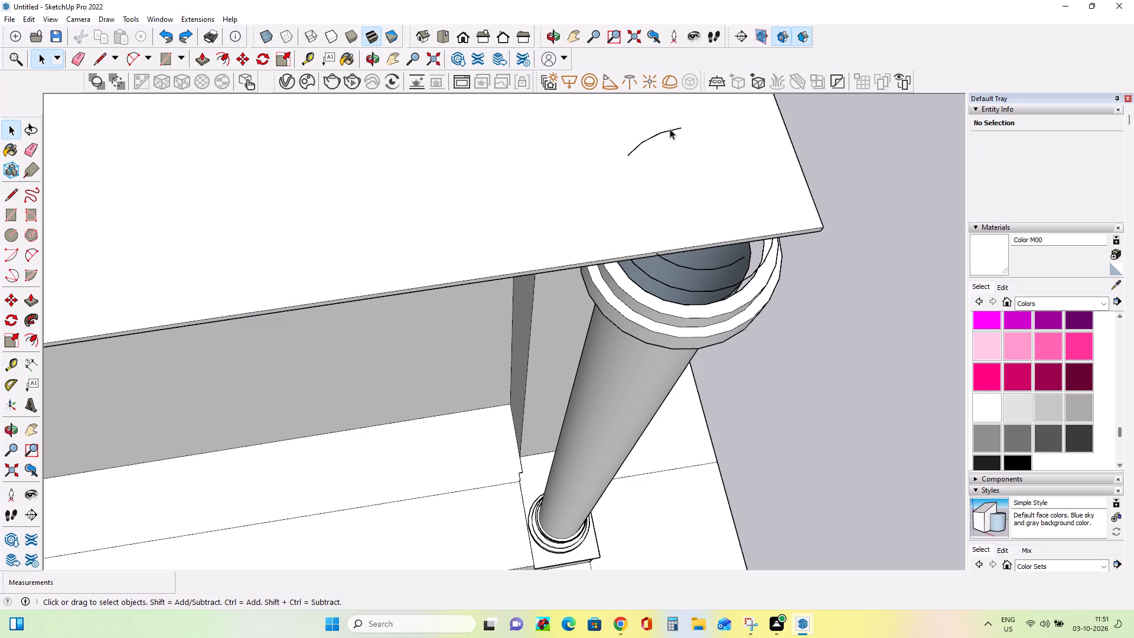
{"action": "left_click", "coordinate": [670, 129]}
{"action": "key", "text": "Delete"}
{"action": "left_click", "coordinate": [657, 131]}
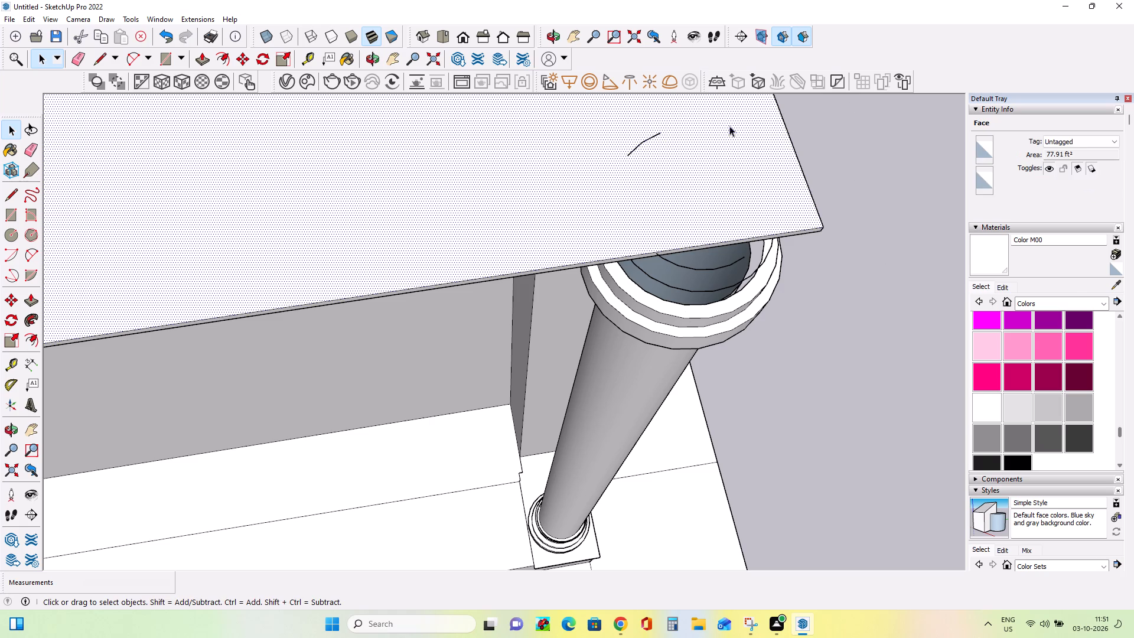
{"action": "left_click", "coordinate": [847, 115]}
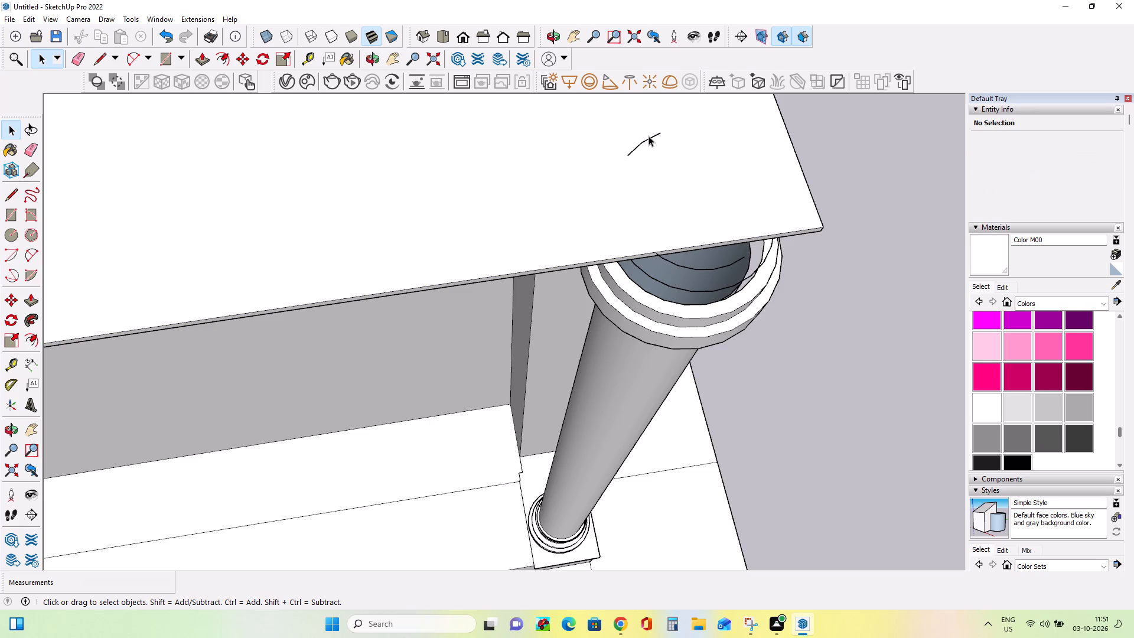
{"action": "left_click", "coordinate": [650, 136]}
{"action": "key", "text": "Delete"}
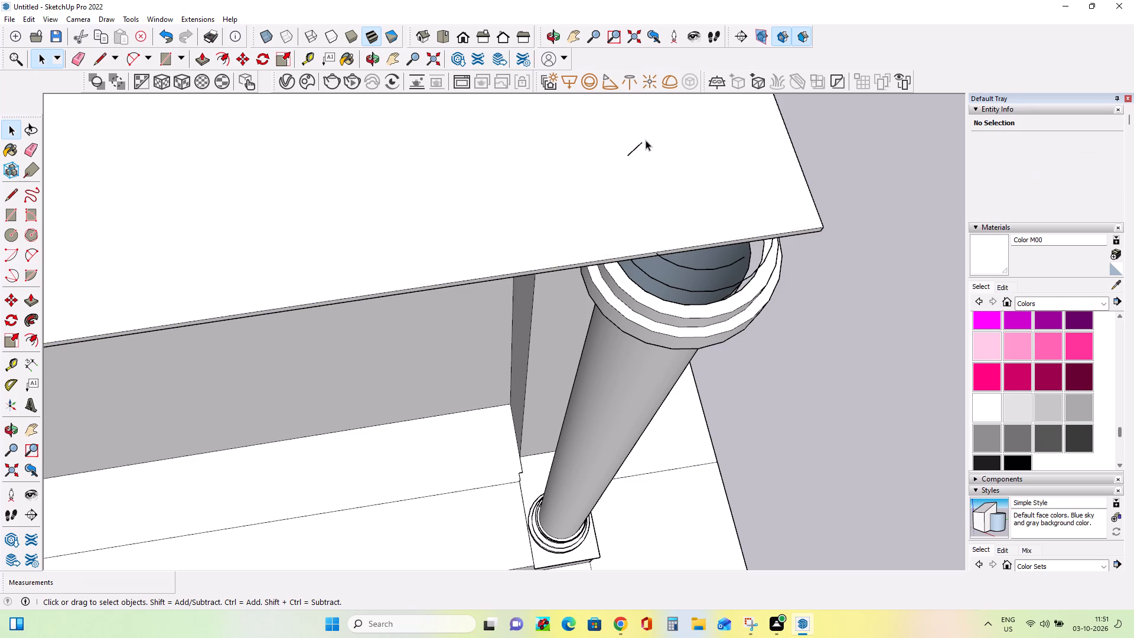
{"action": "left_click", "coordinate": [639, 142]}
{"action": "left_click", "coordinate": [896, 123]}
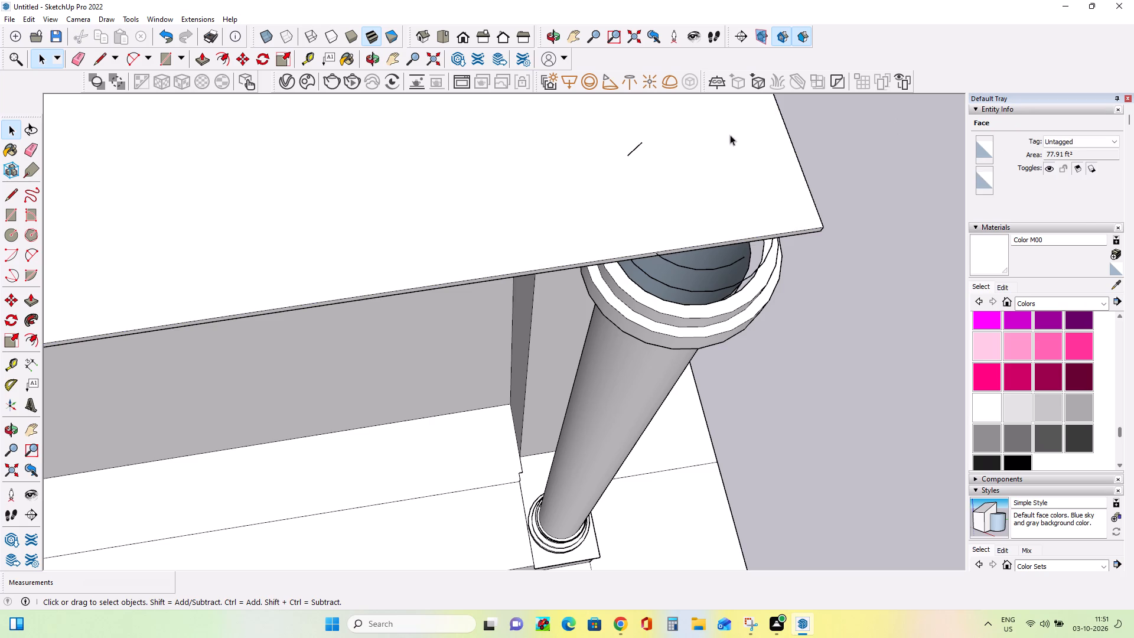
{"action": "left_click", "coordinate": [632, 148]}
{"action": "key", "text": "Delete"}
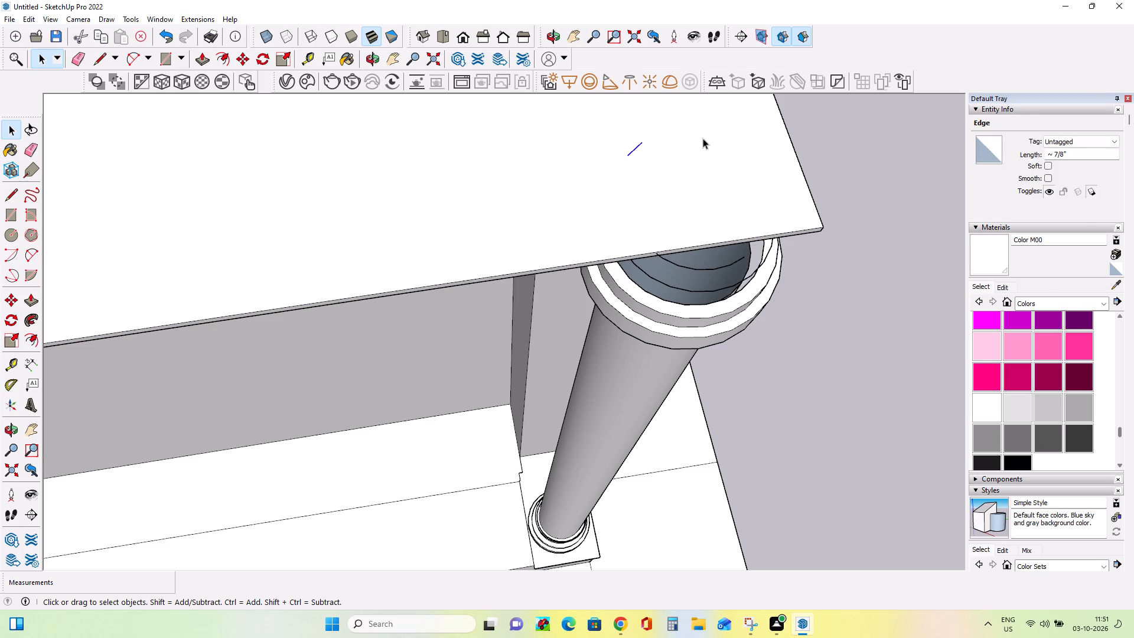
Delete the loose curved edge floating between the slab and the corner capital's upper ring.
{"action": "scroll", "coordinate": [703, 138], "scroll_direction": "down", "scroll_amount": 3}
{"action": "middle_click_drag", "start_coordinate": [738, 240], "coordinate": [712, 3]}
{"action": "scroll", "coordinate": [709, 235], "scroll_direction": "up", "scroll_amount": 6}
{"action": "left_click", "coordinate": [711, 253]}
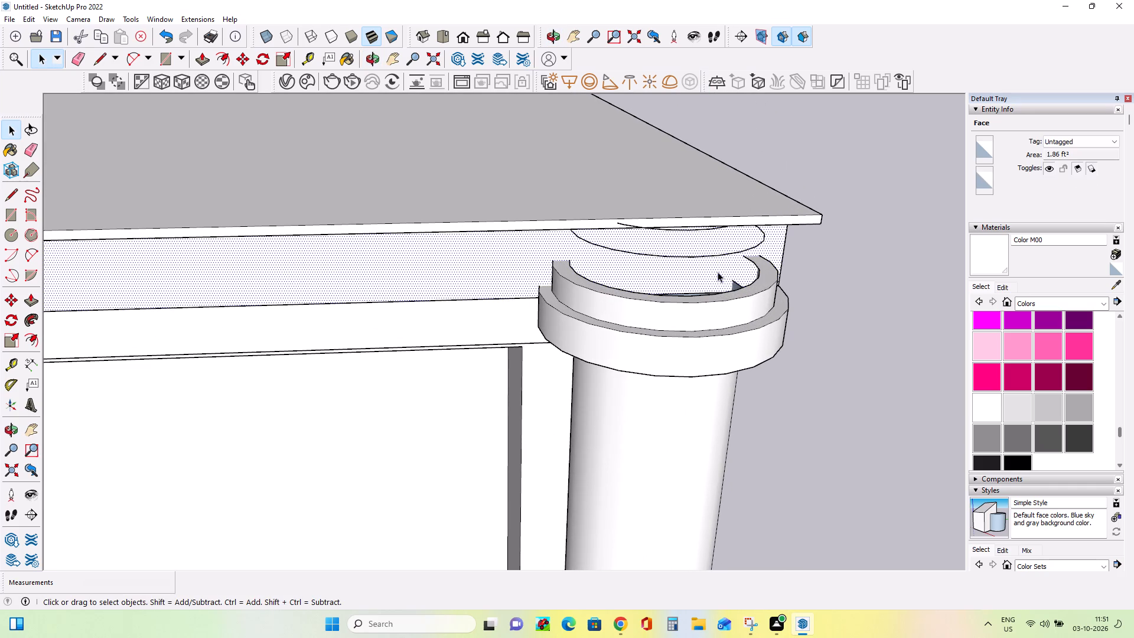
{"action": "left_click", "coordinate": [741, 251]}
{"action": "key", "text": "Delete"}
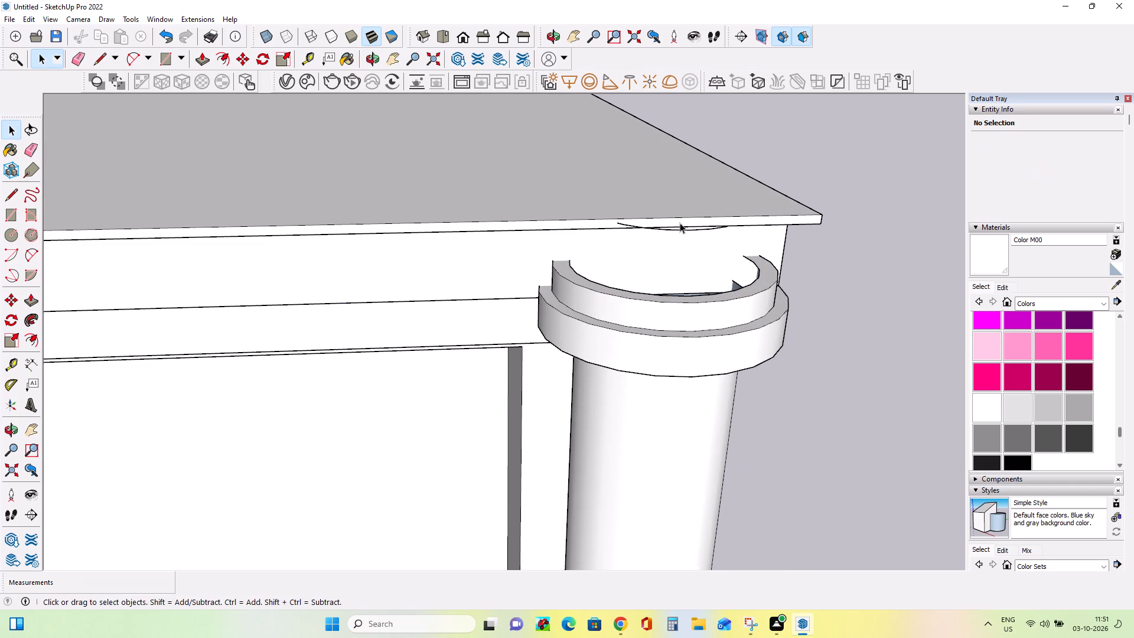
Delete the remaining segments of the loose curved edge that crosses the slab's front edge above the corner capital.
{"action": "scroll", "coordinate": [680, 223], "scroll_direction": "up", "scroll_amount": 7}
{"action": "left_click", "coordinate": [685, 235]}
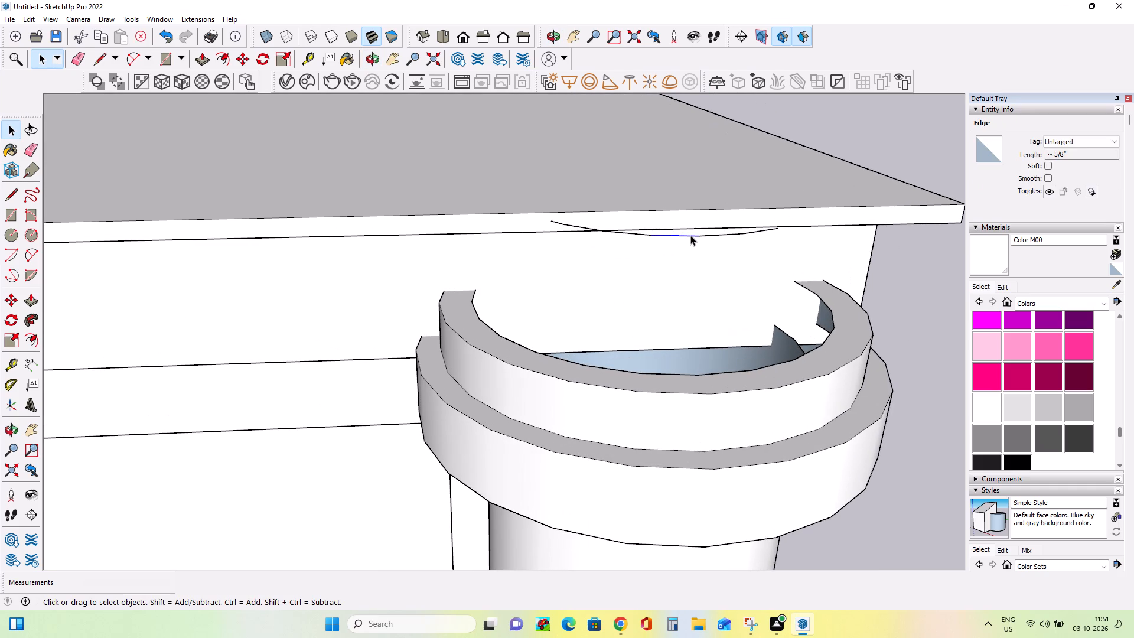
{"action": "key", "text": "Delete"}
{"action": "left_click", "coordinate": [706, 234]}
{"action": "key", "text": "Delete"}
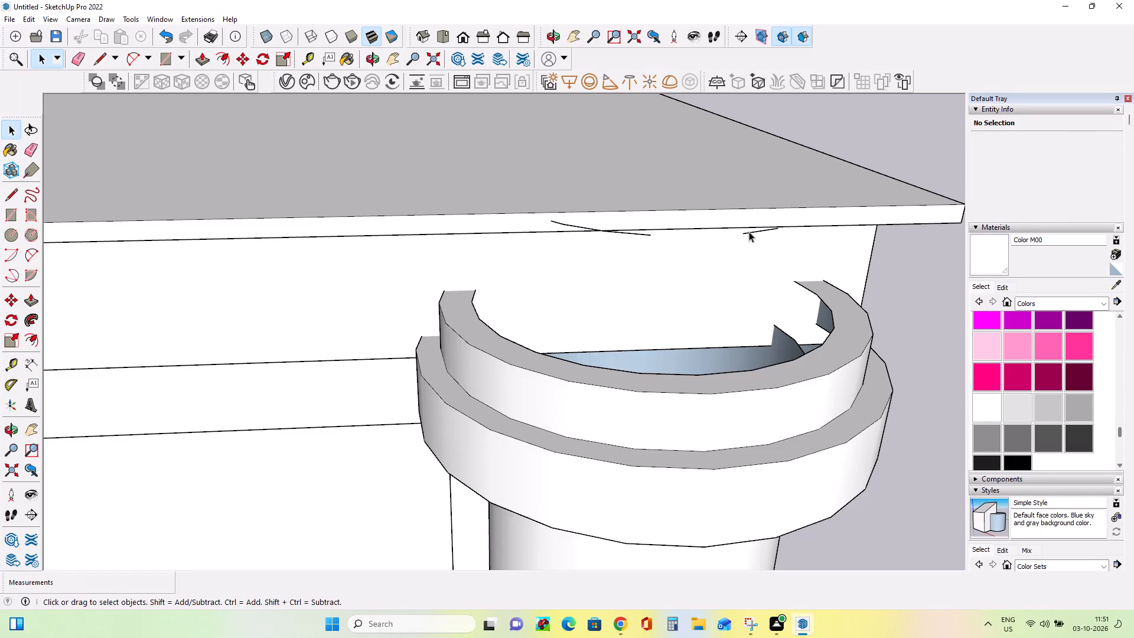
{"action": "left_click", "coordinate": [749, 232]}
{"action": "key", "text": "Delete"}
{"action": "left_click", "coordinate": [627, 233]}
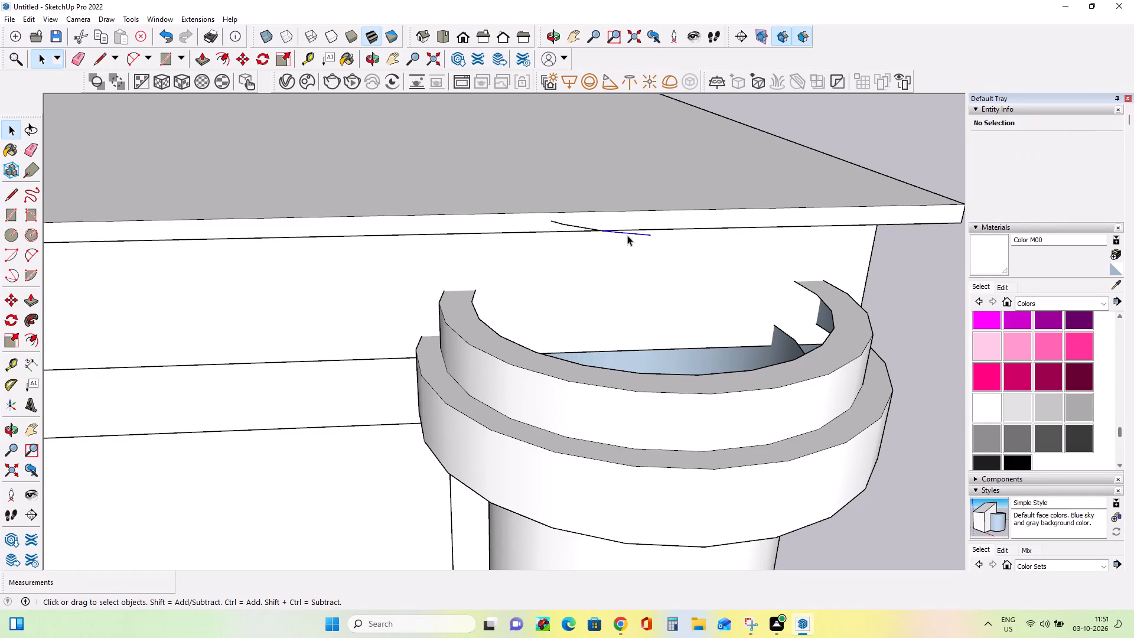
{"action": "key", "text": "Delete"}
{"action": "left_click", "coordinate": [594, 228]}
{"action": "key", "text": "Delete"}
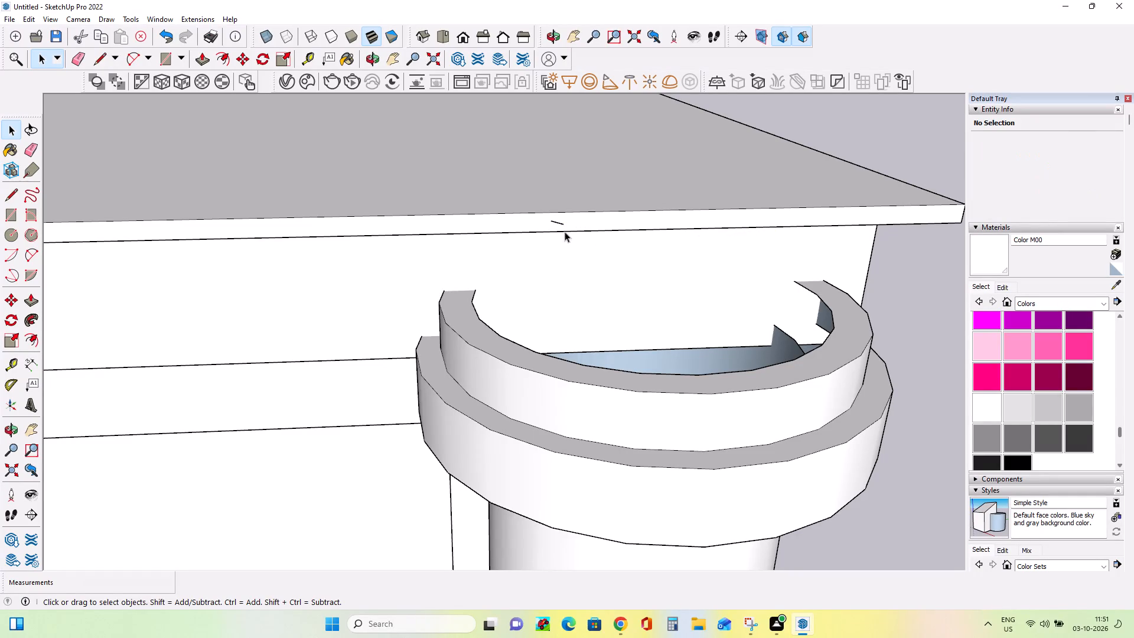
{"action": "left_click", "coordinate": [560, 224]}
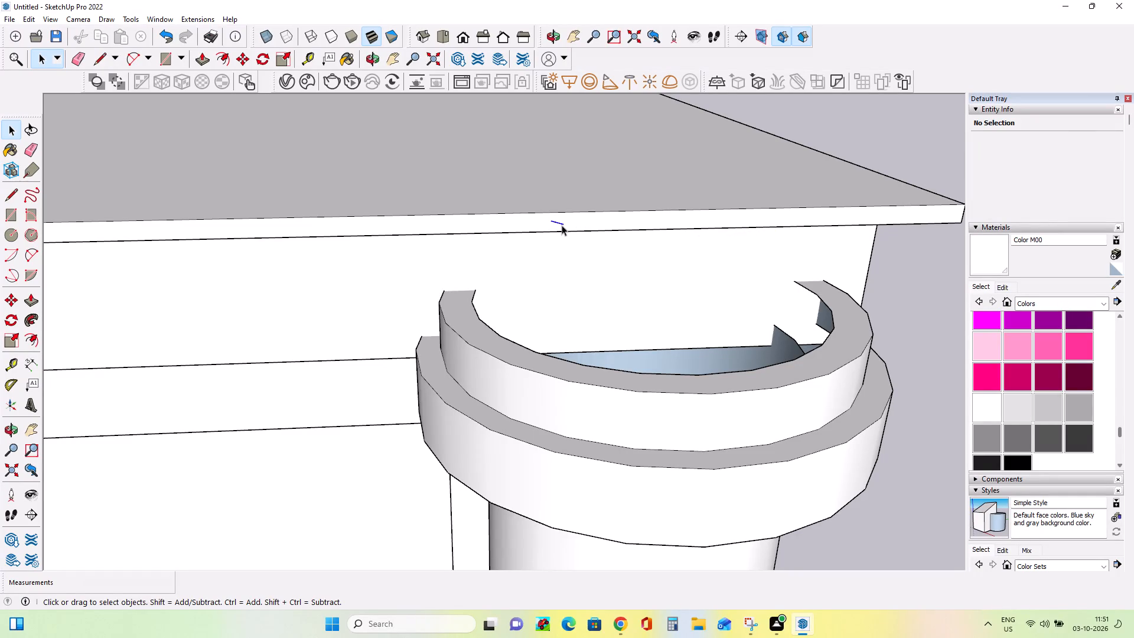
{"action": "key", "text": "Delete"}
Delete the upper ring of the corner column's capital, including its outer face, top face and leftover curved edges.
{"action": "middle_click_drag", "start_coordinate": [611, 242], "coordinate": [651, 336]}
{"action": "scroll", "coordinate": [647, 325], "scroll_direction": "down", "scroll_amount": 8}
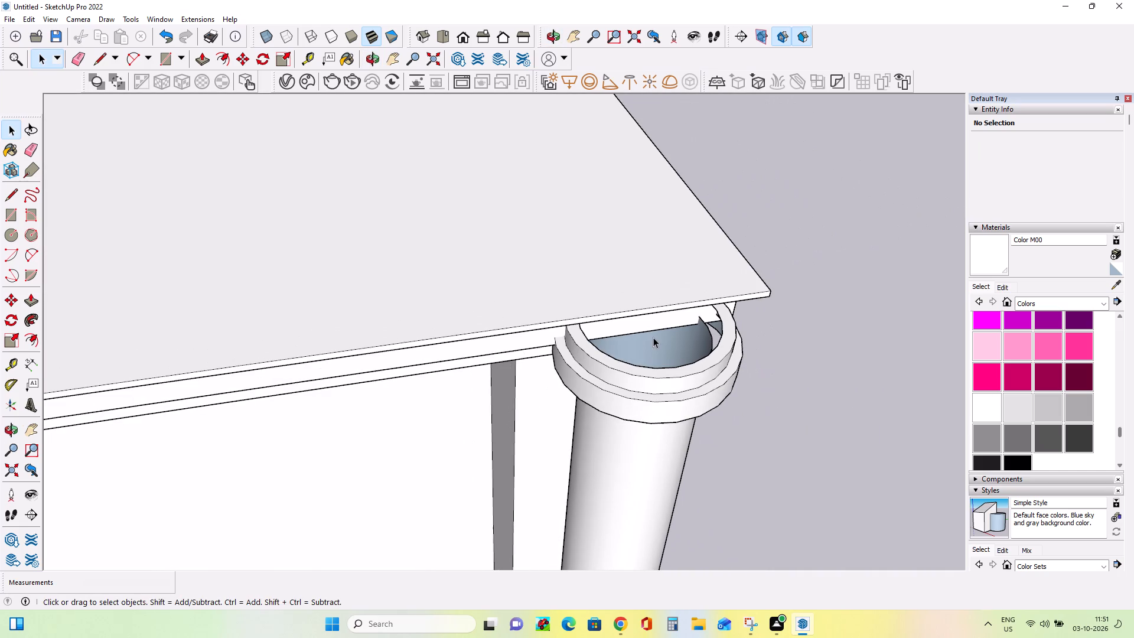
{"action": "middle_click_drag", "start_coordinate": [654, 337], "coordinate": [651, 408]}
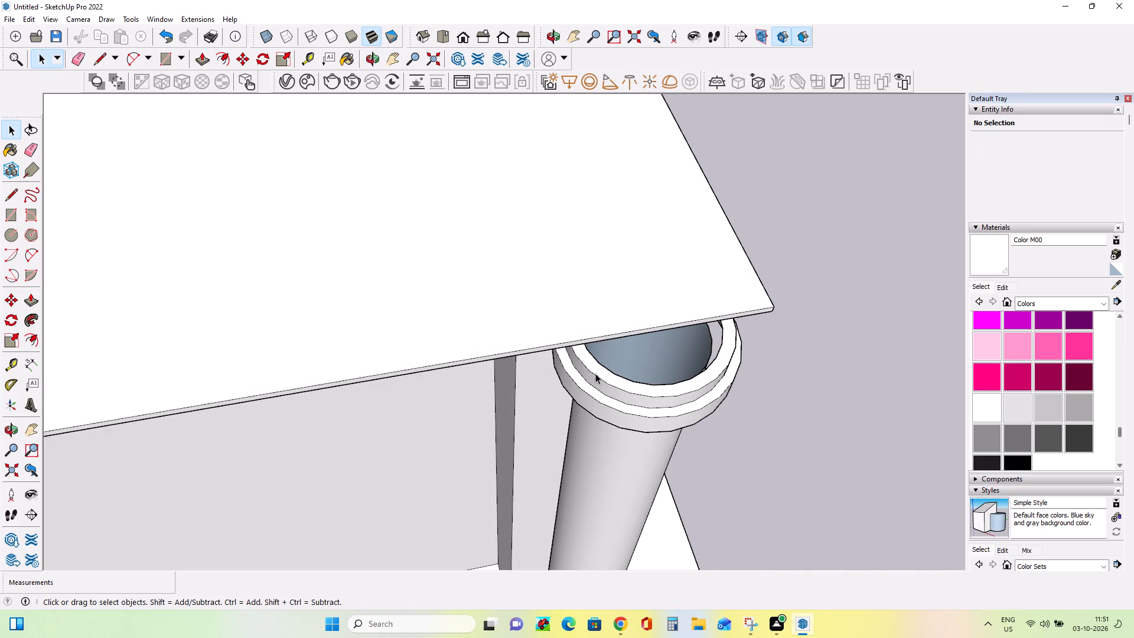
{"action": "middle_click_drag", "start_coordinate": [634, 409], "coordinate": [586, 302]}
{"action": "left_click", "coordinate": [641, 389]}
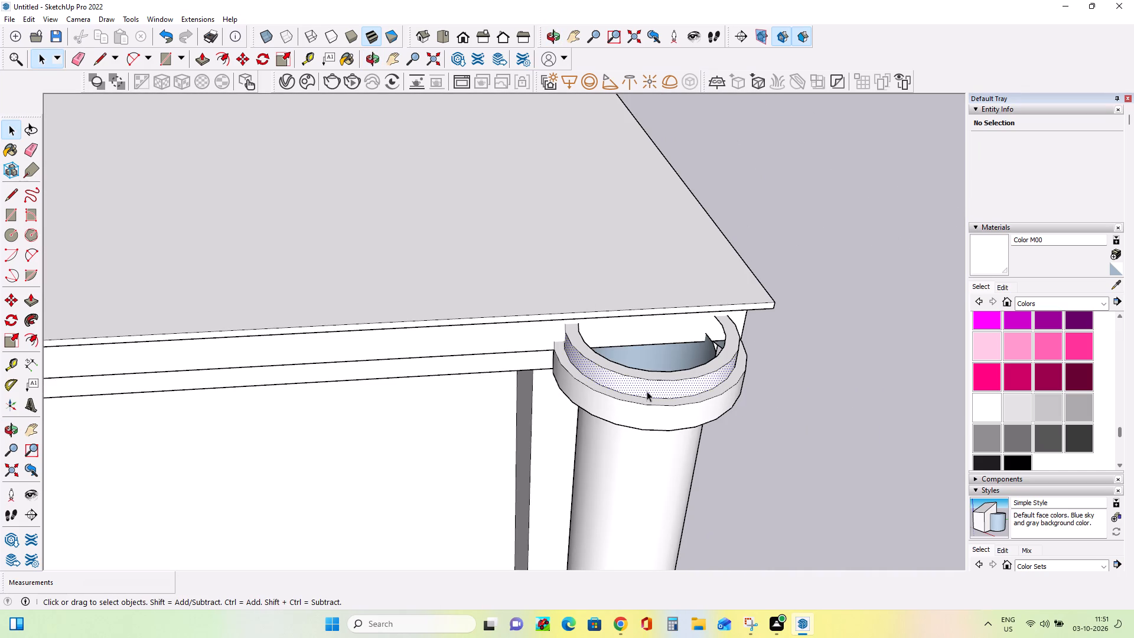
{"action": "key", "text": "Delete"}
{"action": "left_click", "coordinate": [663, 376]}
{"action": "key", "text": "Delete"}
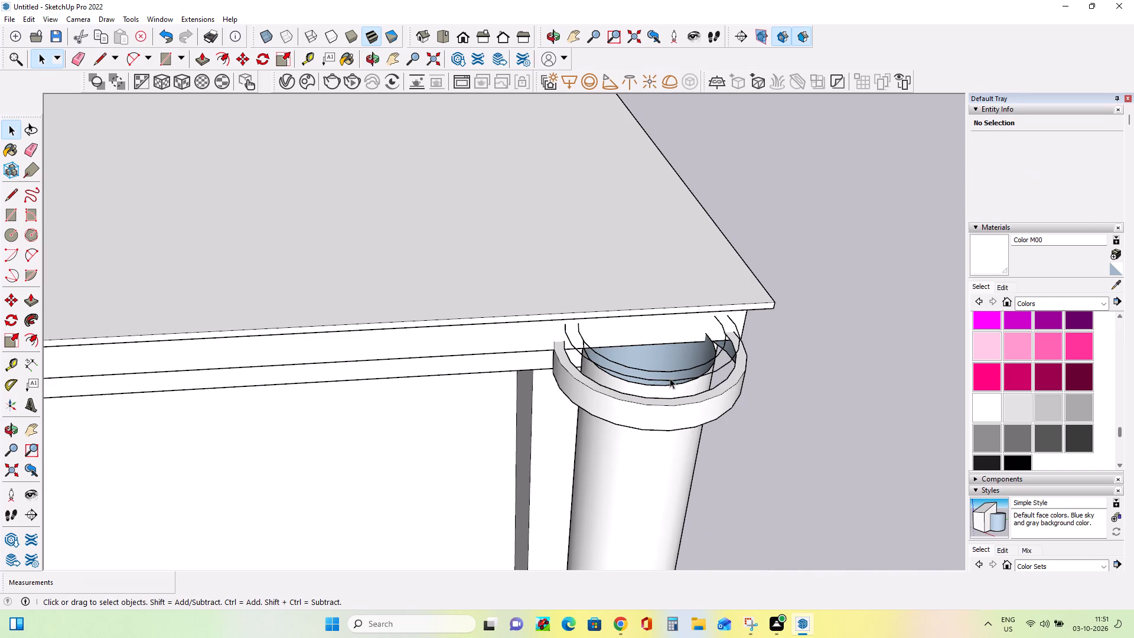
{"action": "middle_click_drag", "start_coordinate": [687, 367], "coordinate": [696, 409]}
{"action": "left_click", "coordinate": [679, 376]}
{"action": "key", "text": "Delete"}
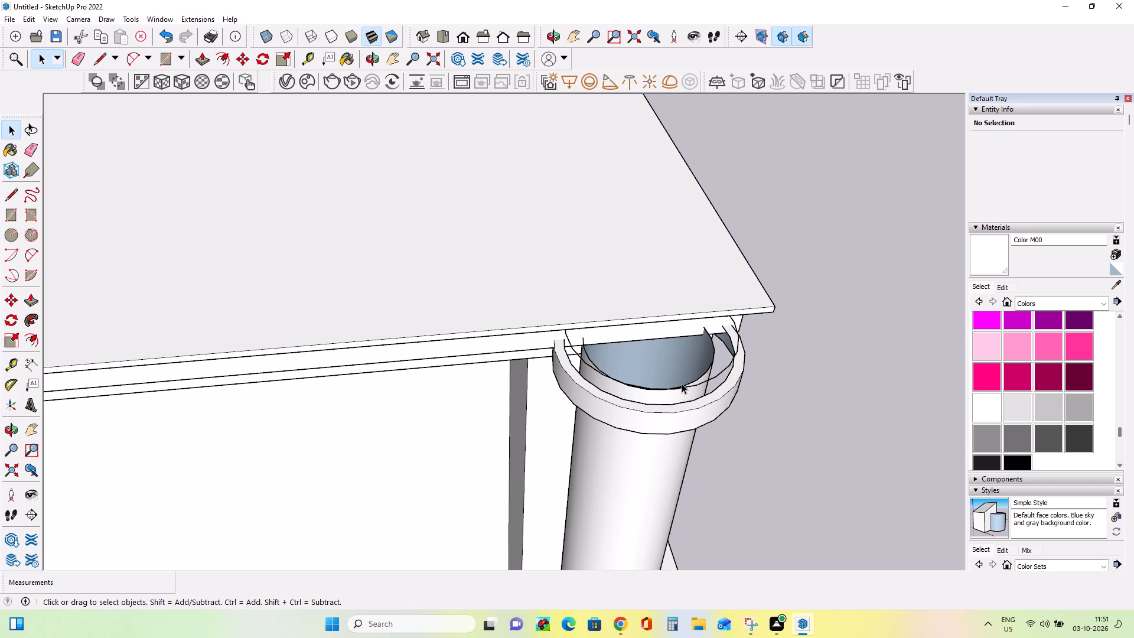
{"action": "left_click", "coordinate": [683, 386]}
{"action": "key", "text": "Delete"}
Delete the upper outer edge of the capital's lower ring together with the ring faces it bounds.
{"action": "middle_click_drag", "start_coordinate": [682, 383], "coordinate": [582, 317]}
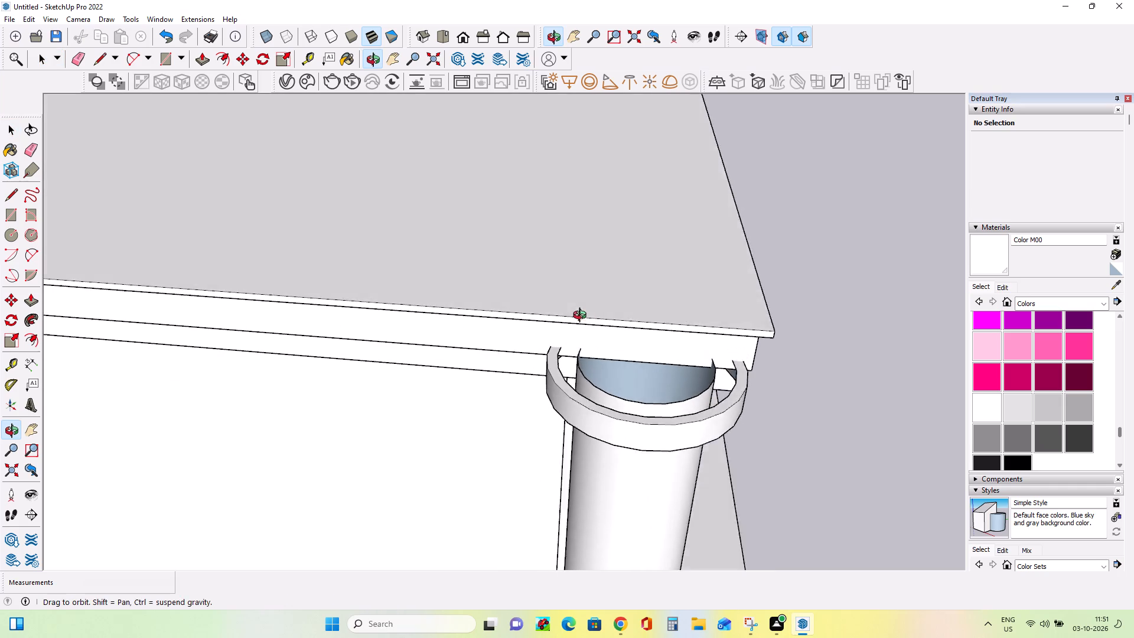
{"action": "middle_click_drag", "start_coordinate": [582, 317], "coordinate": [551, 277]}
{"action": "middle_click_drag", "start_coordinate": [584, 400], "coordinate": [649, 411]}
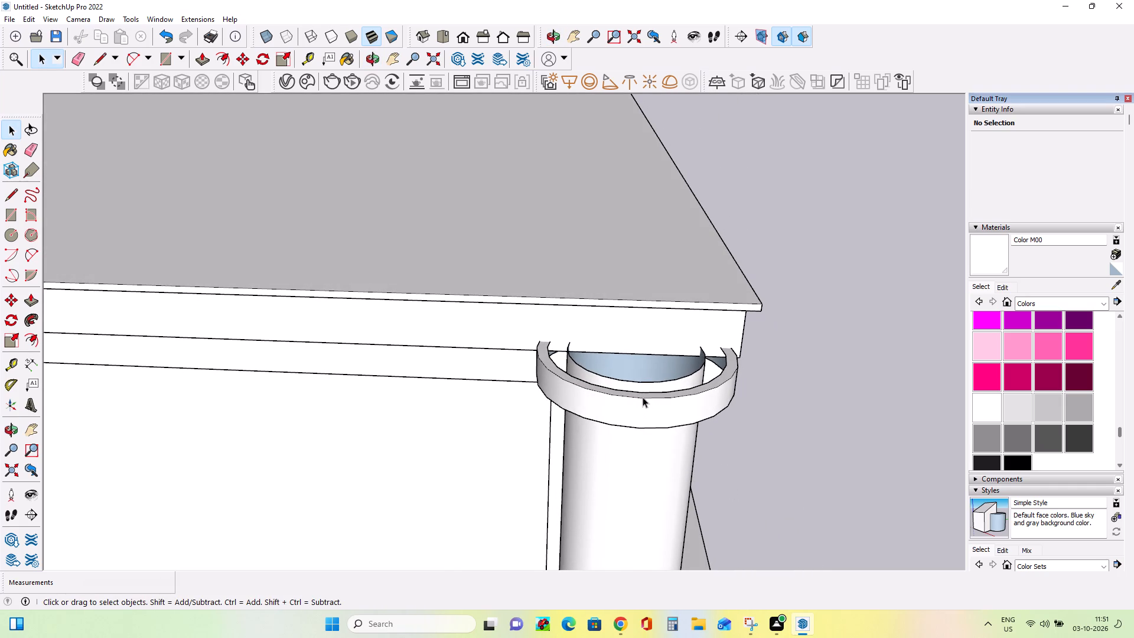
{"action": "left_click", "coordinate": [643, 397]}
{"action": "key", "text": "Delete"}
Delete the segments of the lower ring's bottom outline from the column's front round to the building corner.
{"action": "left_click", "coordinate": [630, 427]}
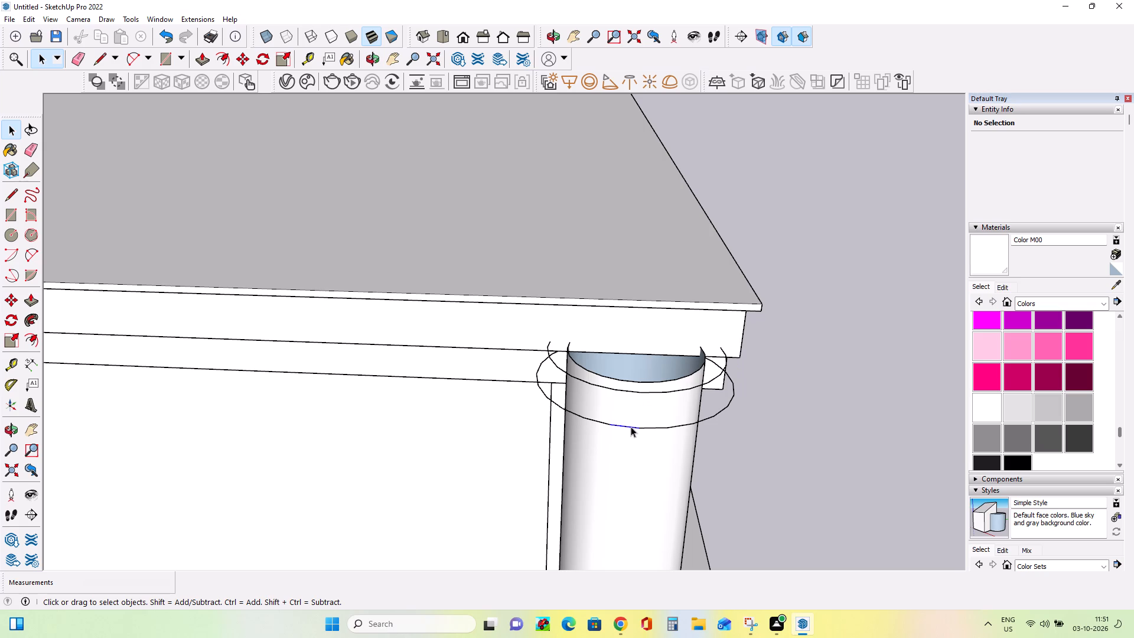
{"action": "key", "text": "Delete"}
{"action": "left_click", "coordinate": [643, 427]}
{"action": "key", "text": "Delete"}
{"action": "left_click", "coordinate": [680, 425]}
{"action": "key", "text": "Delete"}
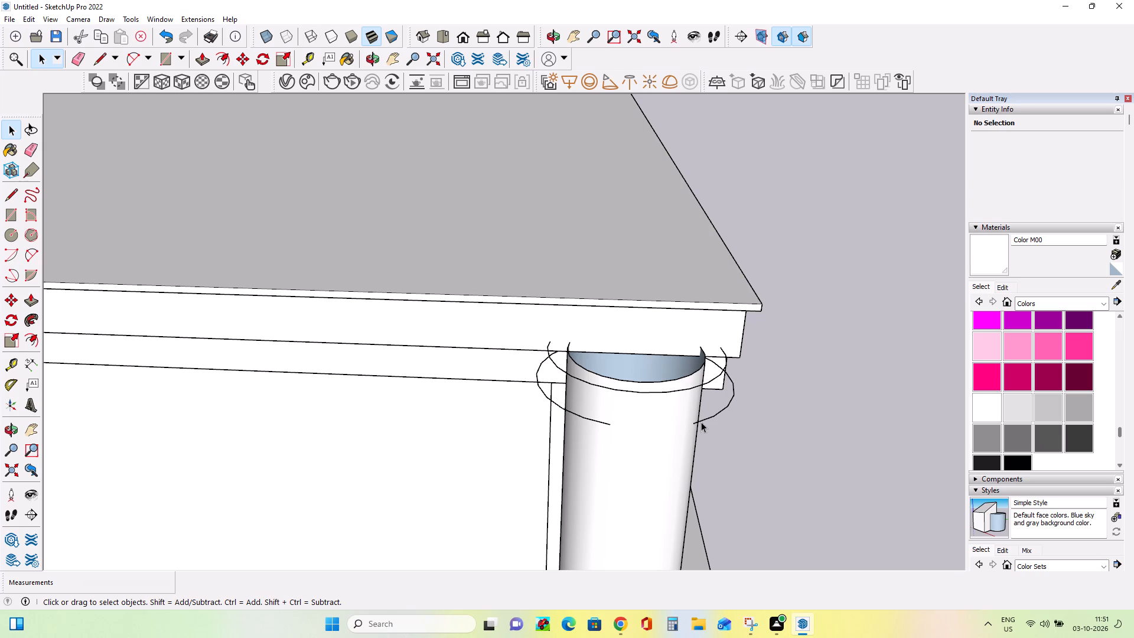
{"action": "left_click", "coordinate": [701, 422]}
{"action": "key", "text": "Delete"}
{"action": "left_click", "coordinate": [714, 415]}
{"action": "key", "text": "Delete"}
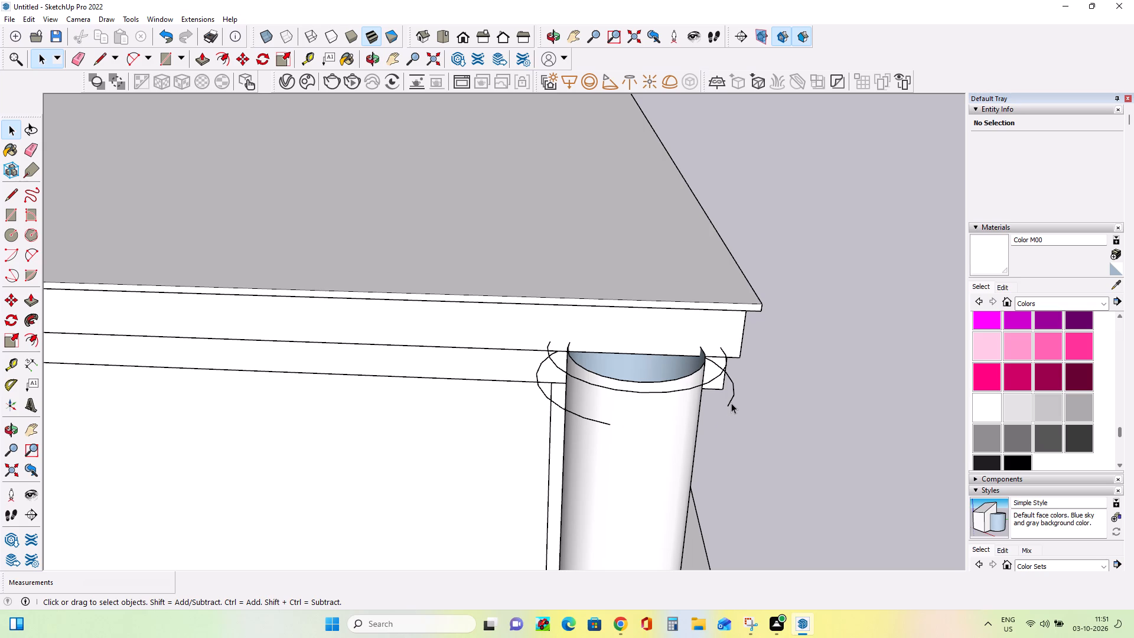
{"action": "left_click", "coordinate": [731, 403]}
{"action": "key", "text": "Delete"}
{"action": "left_click", "coordinate": [733, 392]}
{"action": "key", "text": "Delete"}
{"action": "left_click", "coordinate": [731, 378]}
{"action": "key", "text": "Delete"}
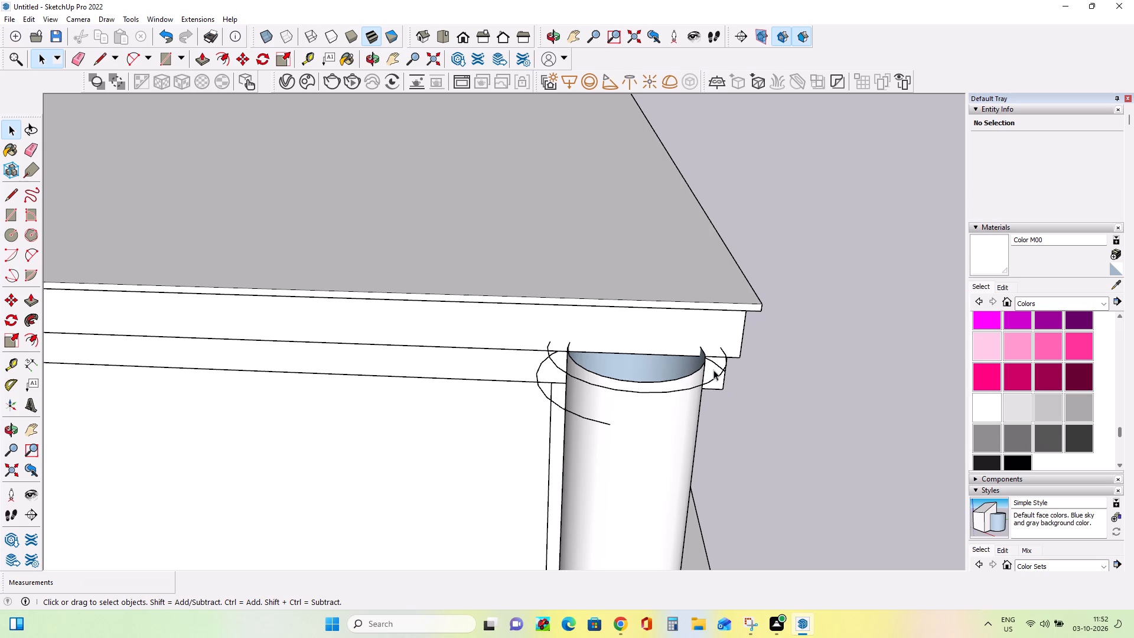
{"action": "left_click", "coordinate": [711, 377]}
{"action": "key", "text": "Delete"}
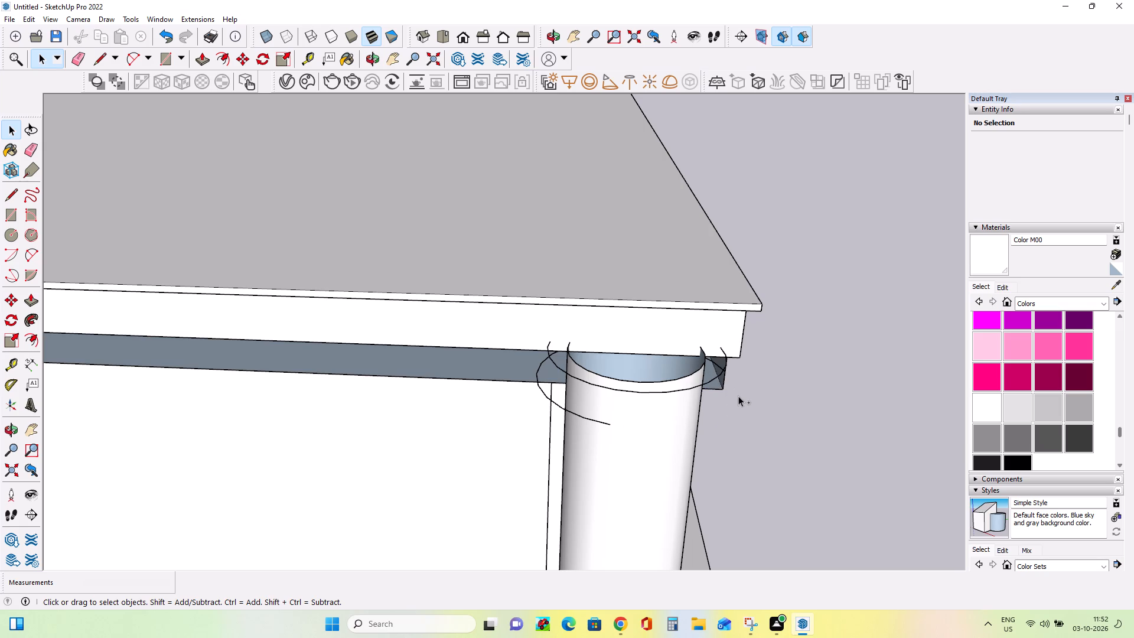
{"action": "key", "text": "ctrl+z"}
Delete the lower ring's remaining inner arcs around the column top and the small stray segment on its corner side.
{"action": "left_click", "coordinate": [721, 367]}
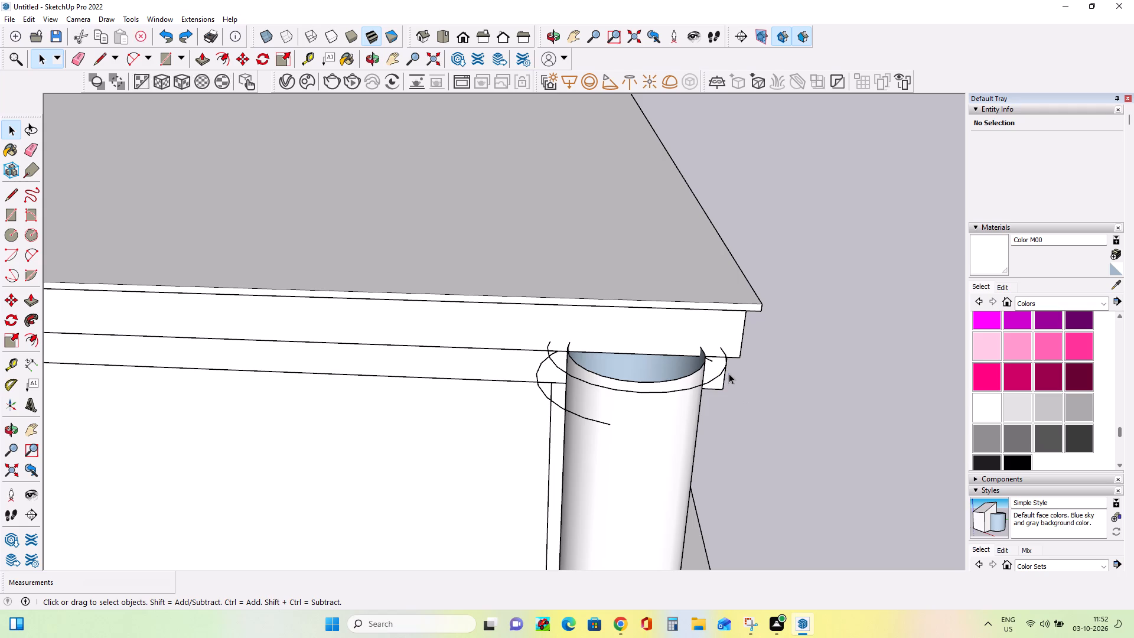
{"action": "key", "text": "Delete"}
{"action": "left_click", "coordinate": [719, 373]}
{"action": "key", "text": "Delete"}
{"action": "left_click", "coordinate": [709, 359]}
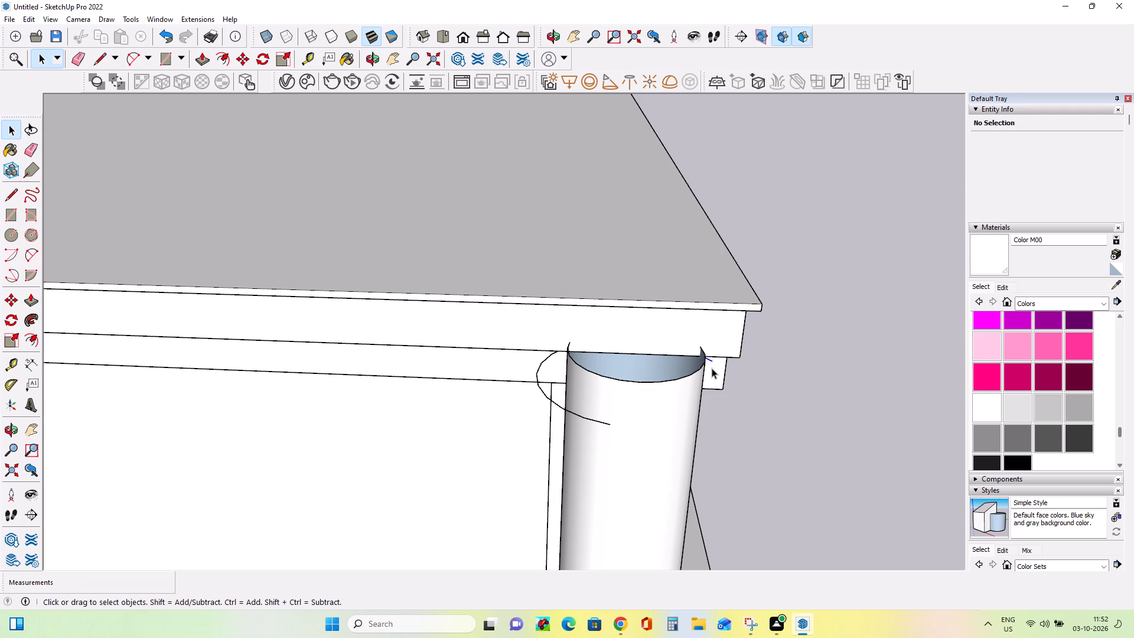
{"action": "key", "text": "Delete"}
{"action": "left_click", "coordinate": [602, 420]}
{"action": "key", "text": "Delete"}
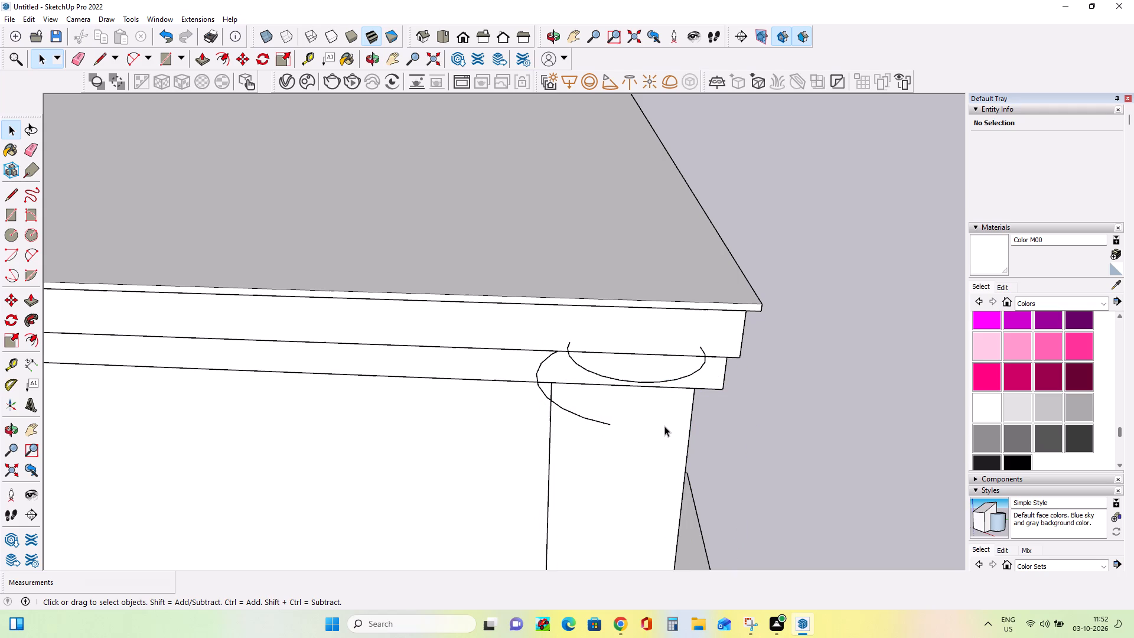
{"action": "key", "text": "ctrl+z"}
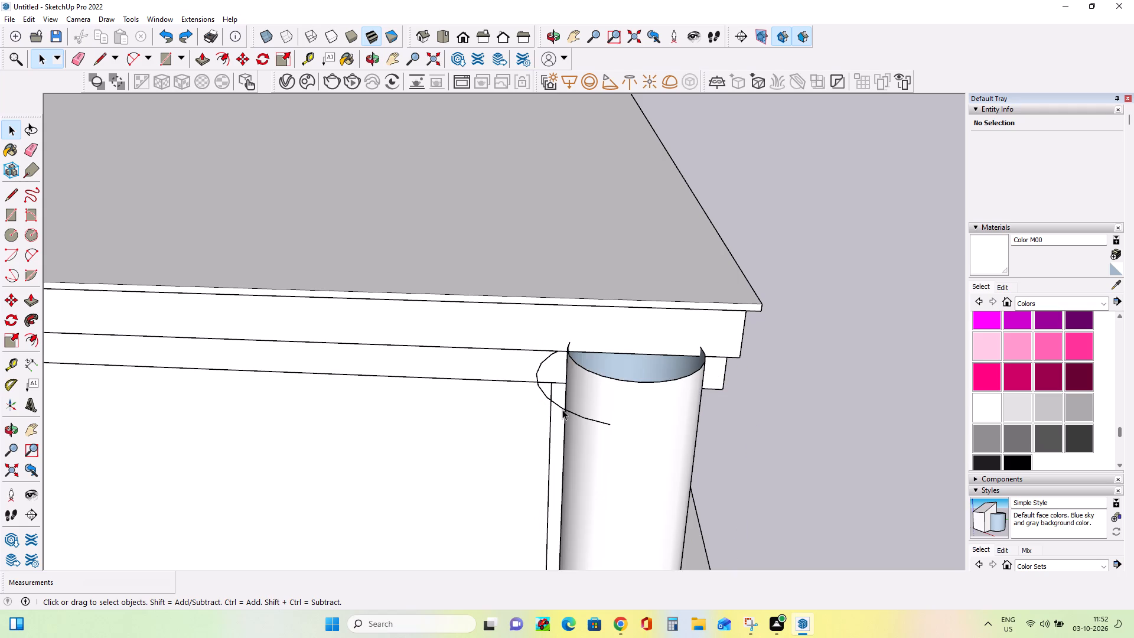
Delete six segments of the lower ring's leftover outline on the column side away from the building corner.
{"action": "left_click", "coordinate": [563, 408]}
{"action": "key", "text": "Delete"}
{"action": "left_click", "coordinate": [573, 411]}
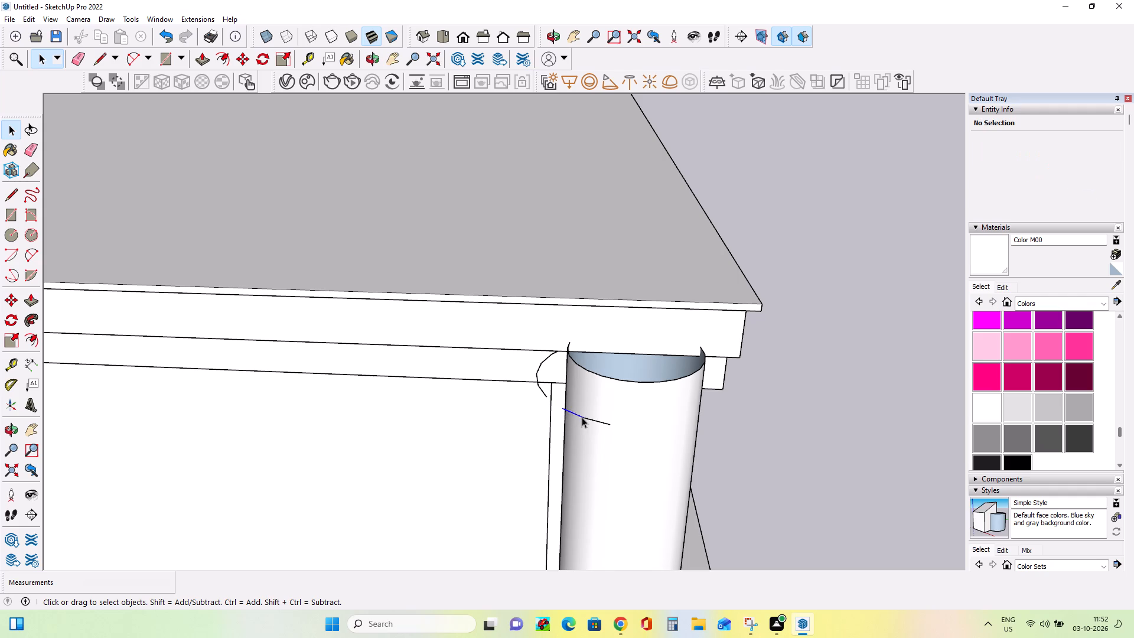
{"action": "key", "text": "Delete"}
{"action": "left_click", "coordinate": [591, 419]}
{"action": "key", "text": "Delete"}
{"action": "left_click", "coordinate": [543, 393]}
{"action": "key", "text": "Delete"}
{"action": "left_click", "coordinate": [537, 371]}
{"action": "key", "text": "Delete"}
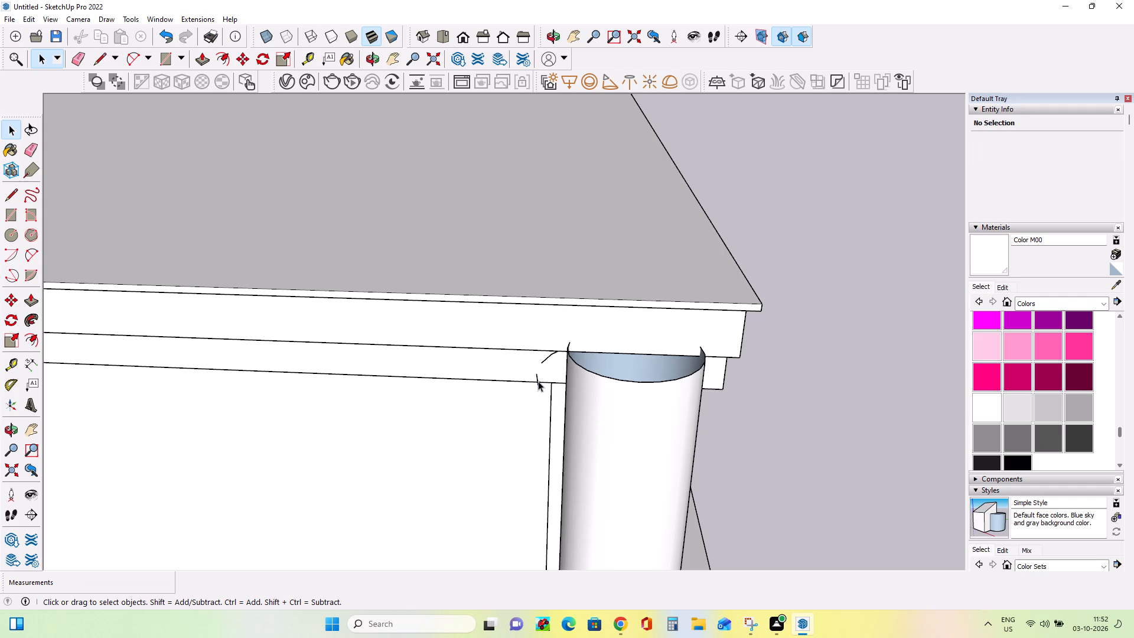
{"action": "left_click", "coordinate": [538, 381]}
{"action": "key", "text": "Delete"}
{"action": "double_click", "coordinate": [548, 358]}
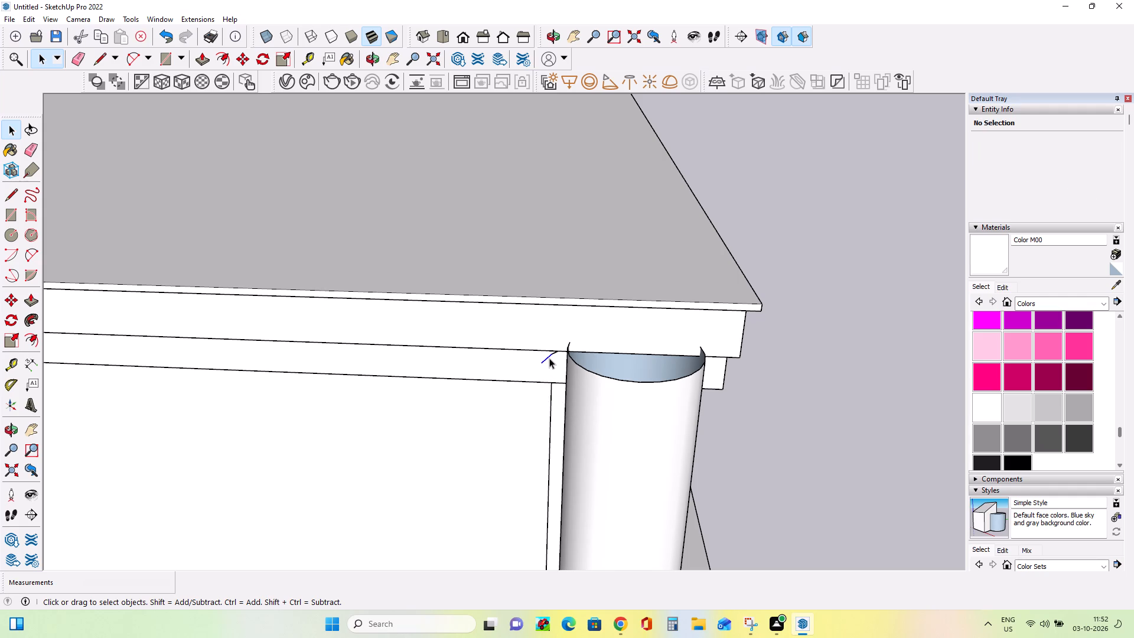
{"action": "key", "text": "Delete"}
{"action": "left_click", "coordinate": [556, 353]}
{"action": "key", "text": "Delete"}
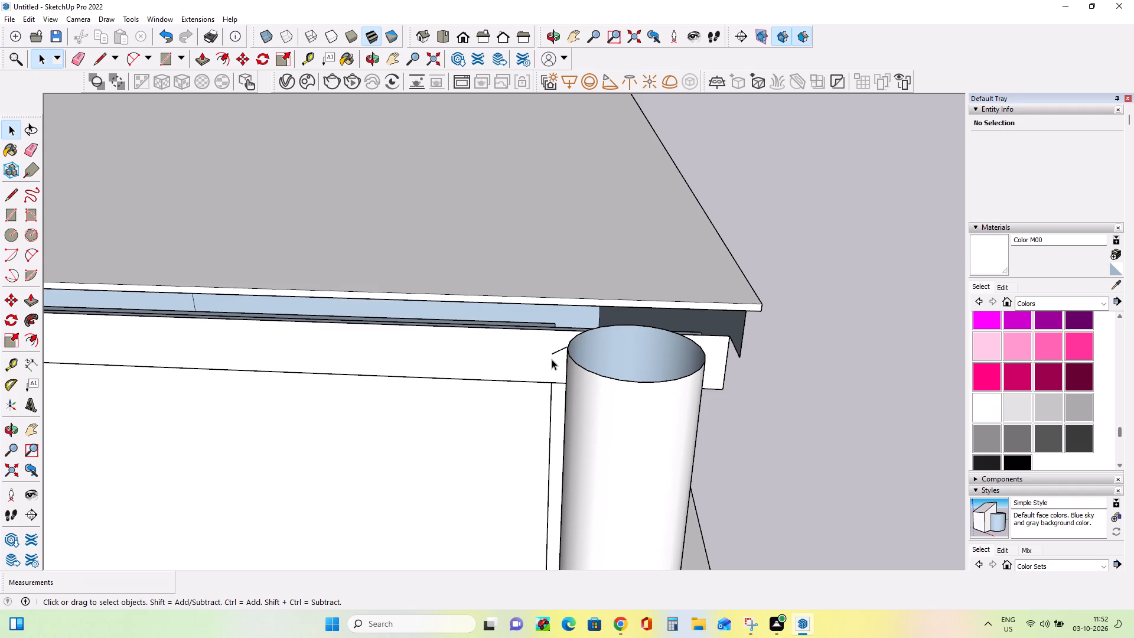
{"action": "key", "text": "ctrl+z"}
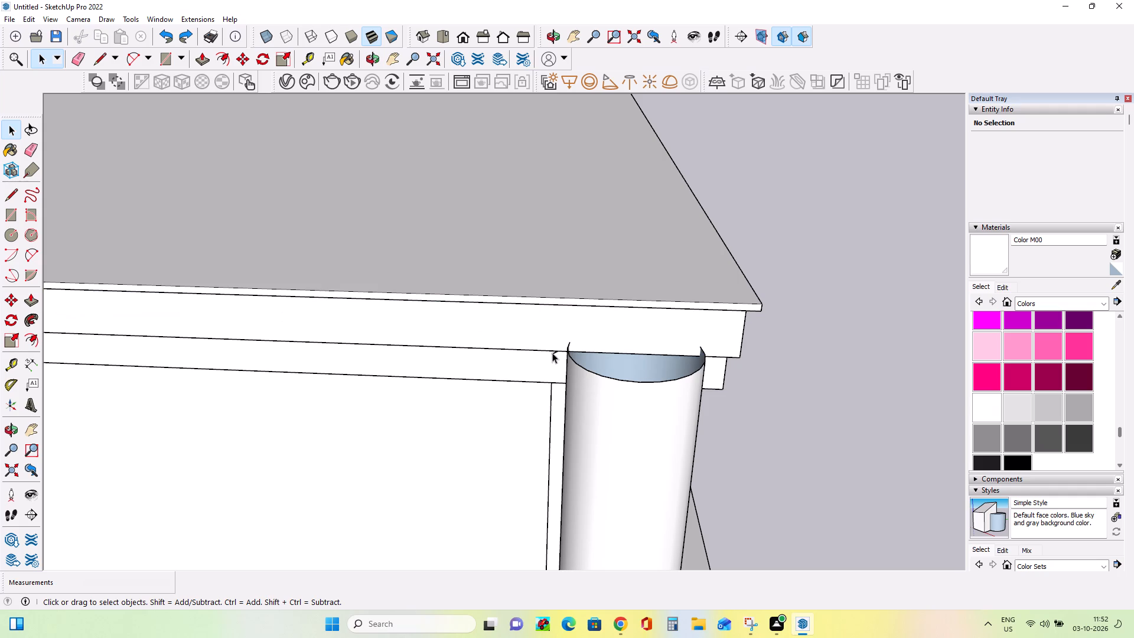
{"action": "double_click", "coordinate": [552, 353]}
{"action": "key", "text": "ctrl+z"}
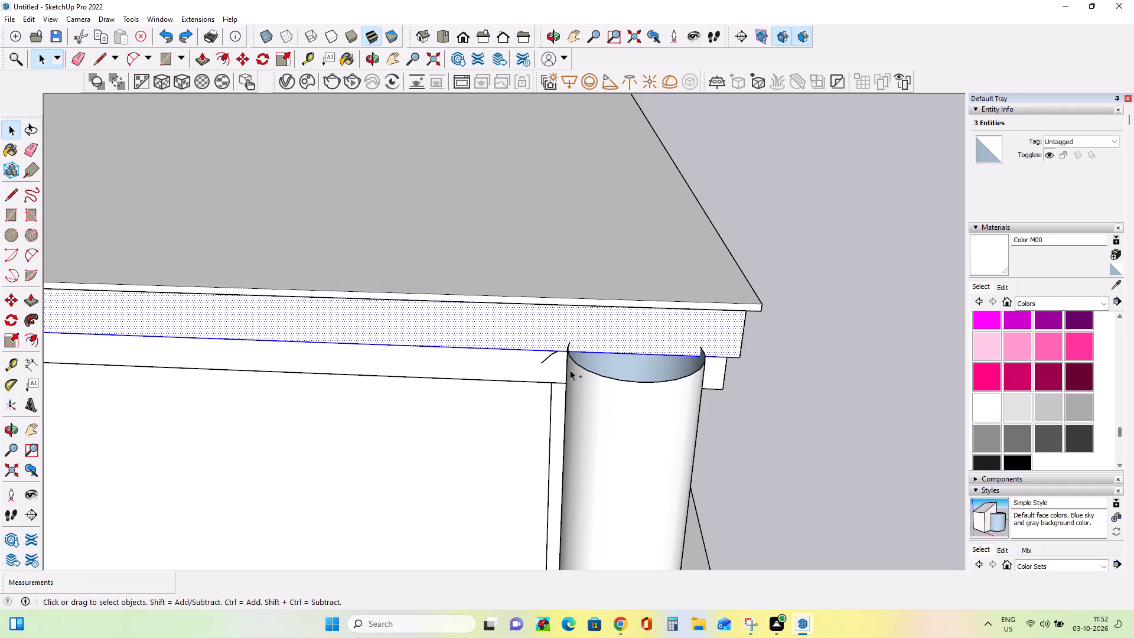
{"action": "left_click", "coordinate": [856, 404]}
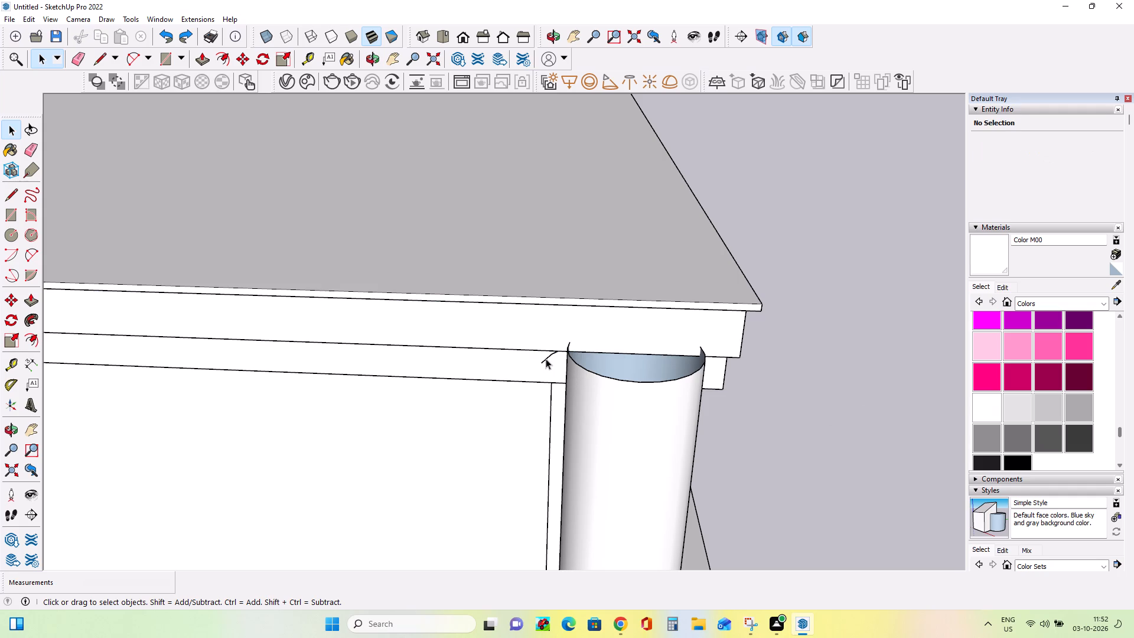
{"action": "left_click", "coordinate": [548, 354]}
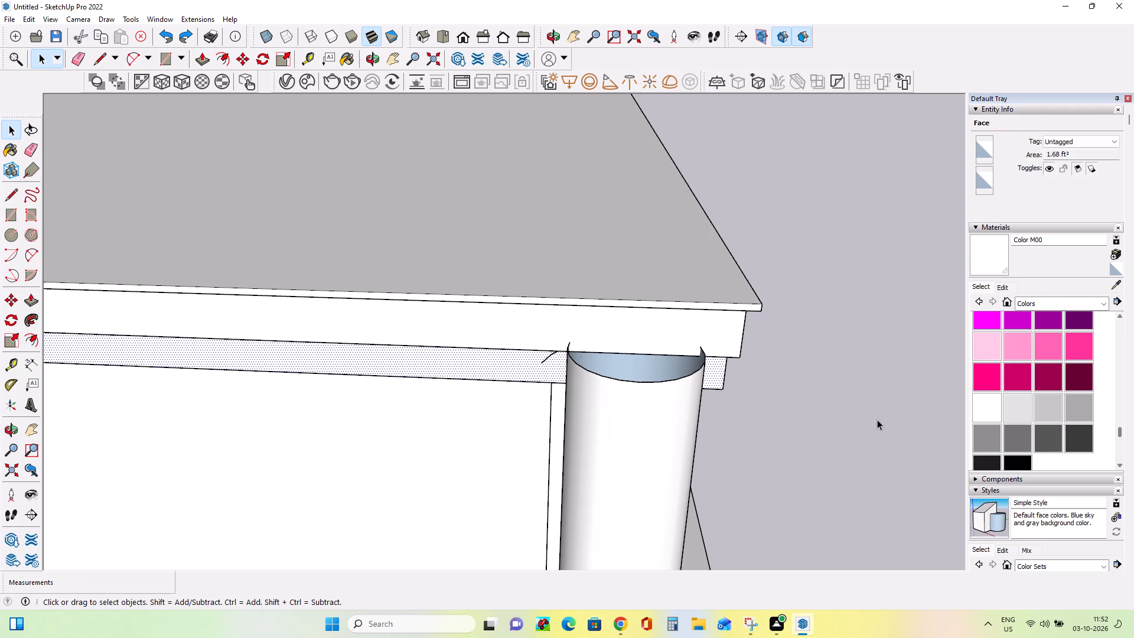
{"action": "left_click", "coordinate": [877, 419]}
Delete the stray ring-outline arc left on the beam face just beside the corner column's top.
{"action": "scroll", "coordinate": [551, 364], "scroll_direction": "up", "scroll_amount": 3}
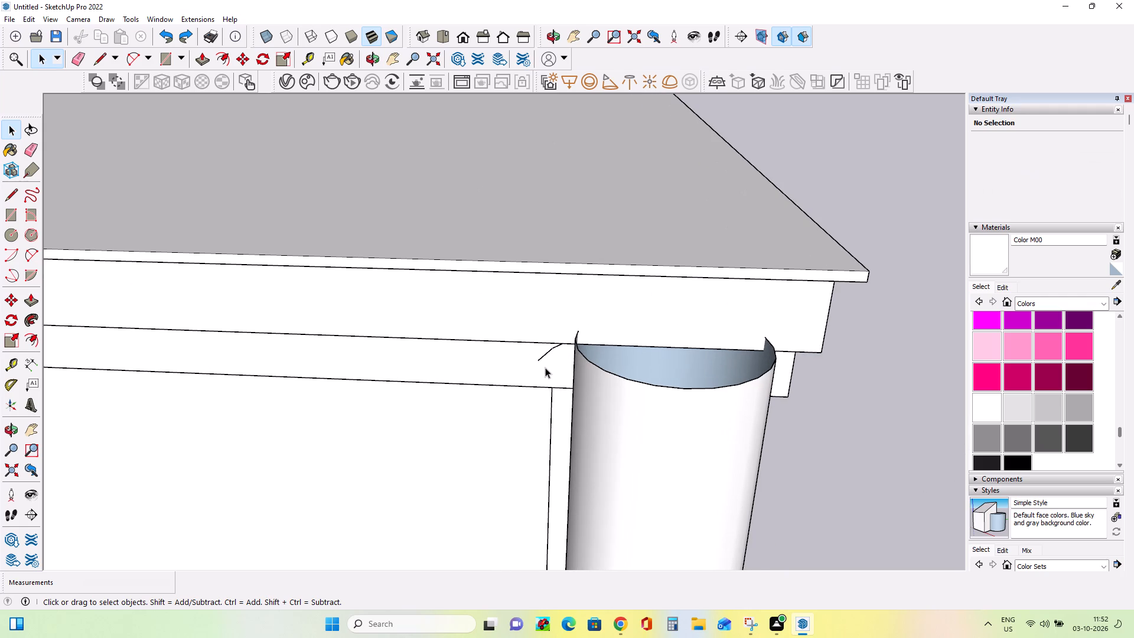
{"action": "left_click", "coordinate": [545, 351]}
{"action": "key", "text": "Delete"}
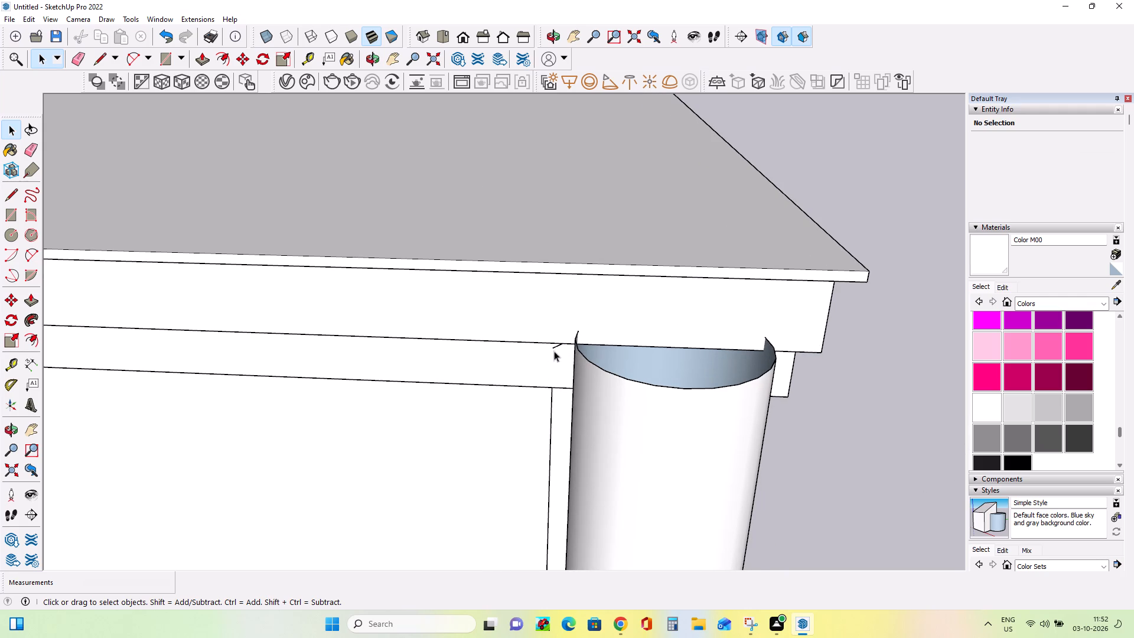
{"action": "left_click", "coordinate": [559, 344]}
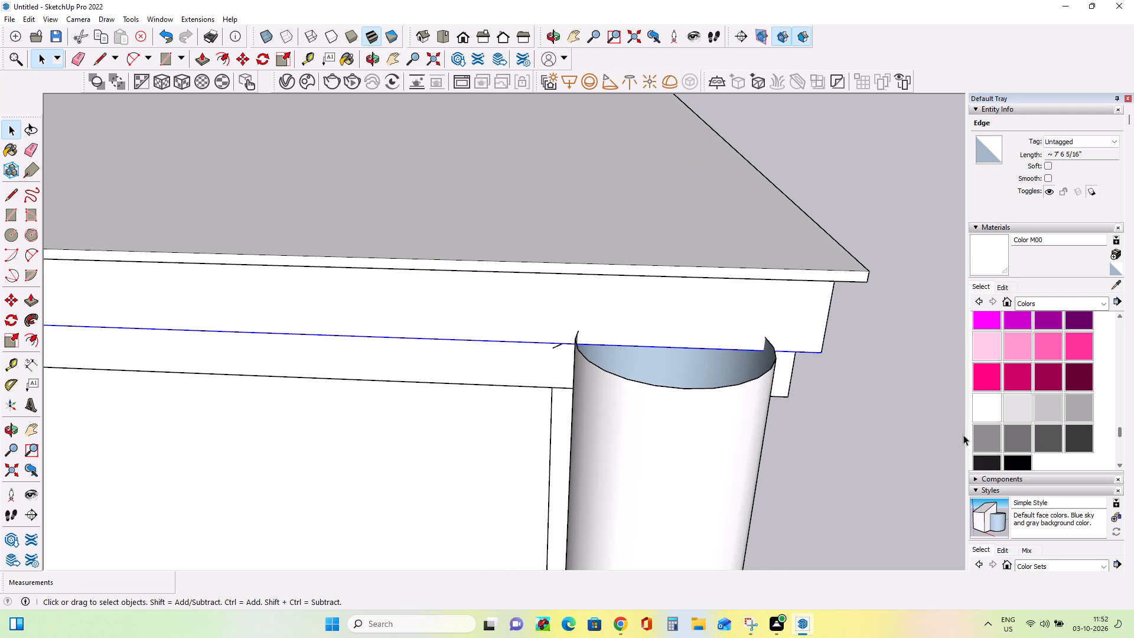
{"action": "left_click", "coordinate": [927, 422]}
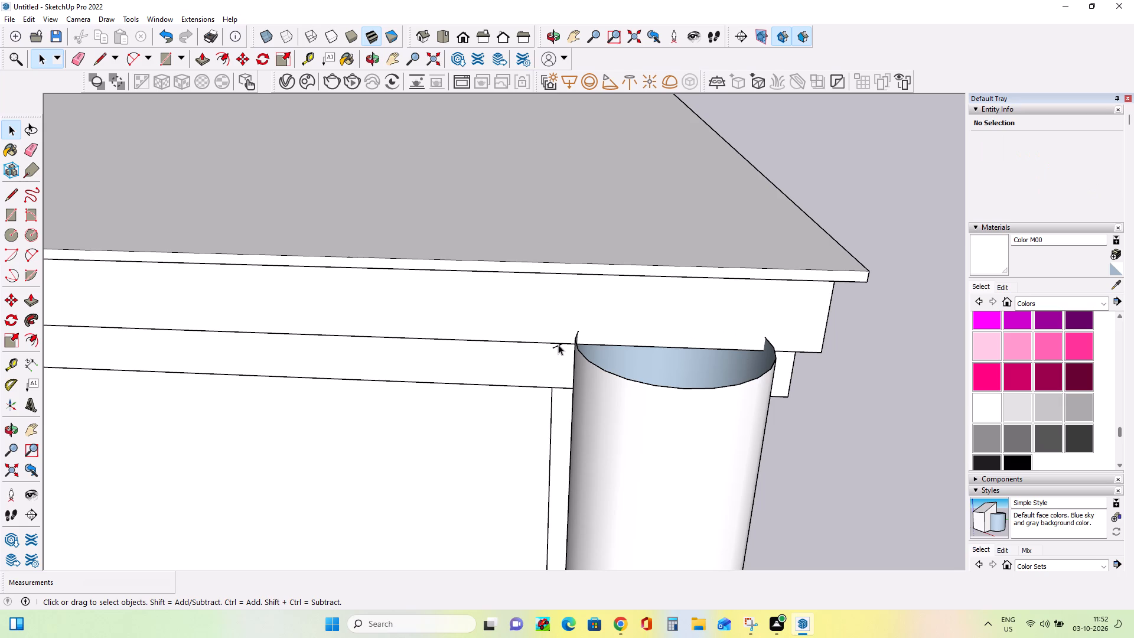
{"action": "left_click", "coordinate": [559, 344]}
{"action": "left_click", "coordinate": [839, 408]}
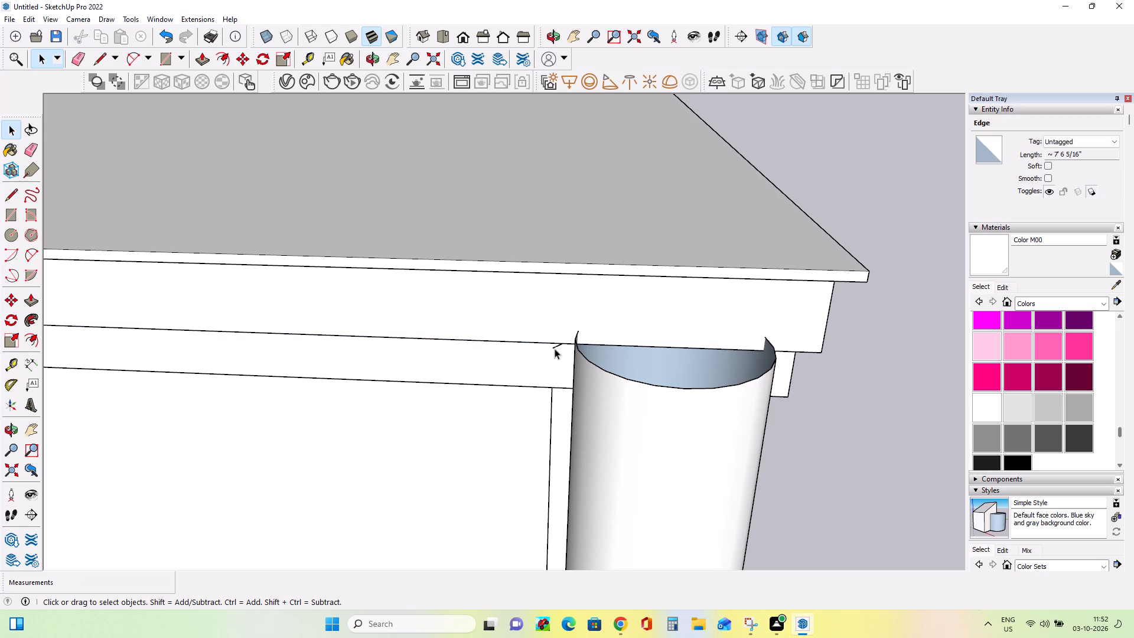
{"action": "left_click", "coordinate": [558, 344]}
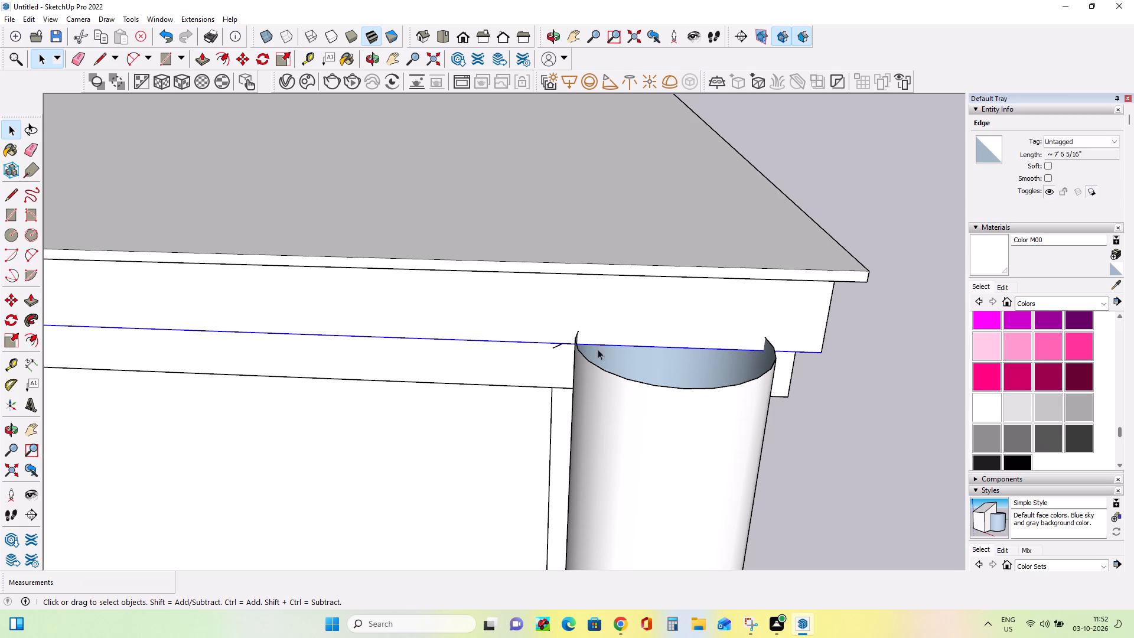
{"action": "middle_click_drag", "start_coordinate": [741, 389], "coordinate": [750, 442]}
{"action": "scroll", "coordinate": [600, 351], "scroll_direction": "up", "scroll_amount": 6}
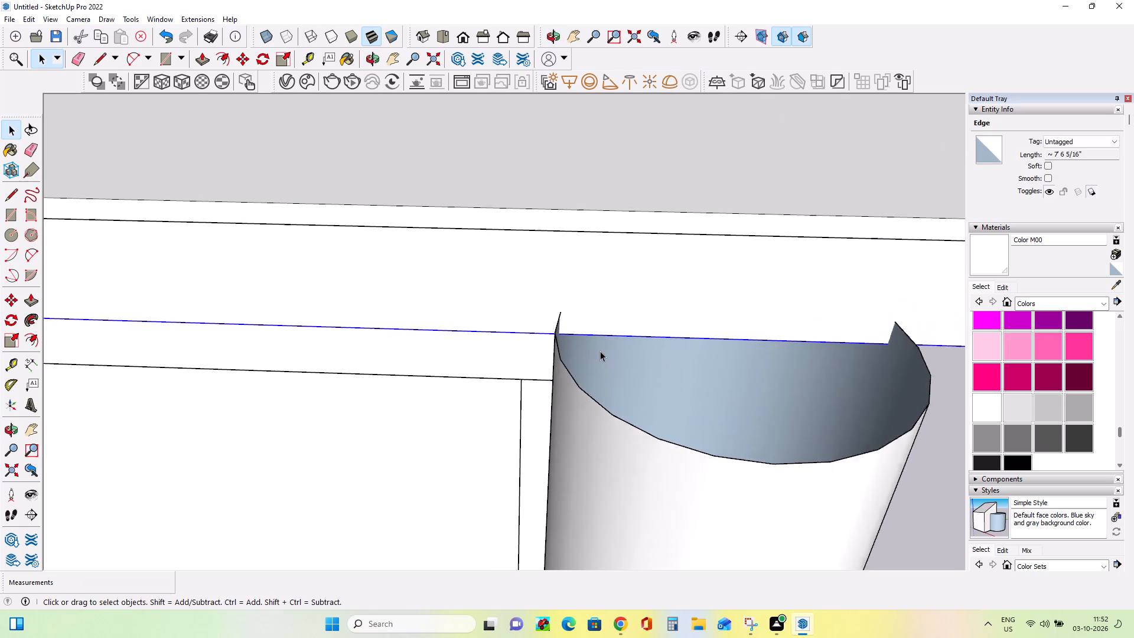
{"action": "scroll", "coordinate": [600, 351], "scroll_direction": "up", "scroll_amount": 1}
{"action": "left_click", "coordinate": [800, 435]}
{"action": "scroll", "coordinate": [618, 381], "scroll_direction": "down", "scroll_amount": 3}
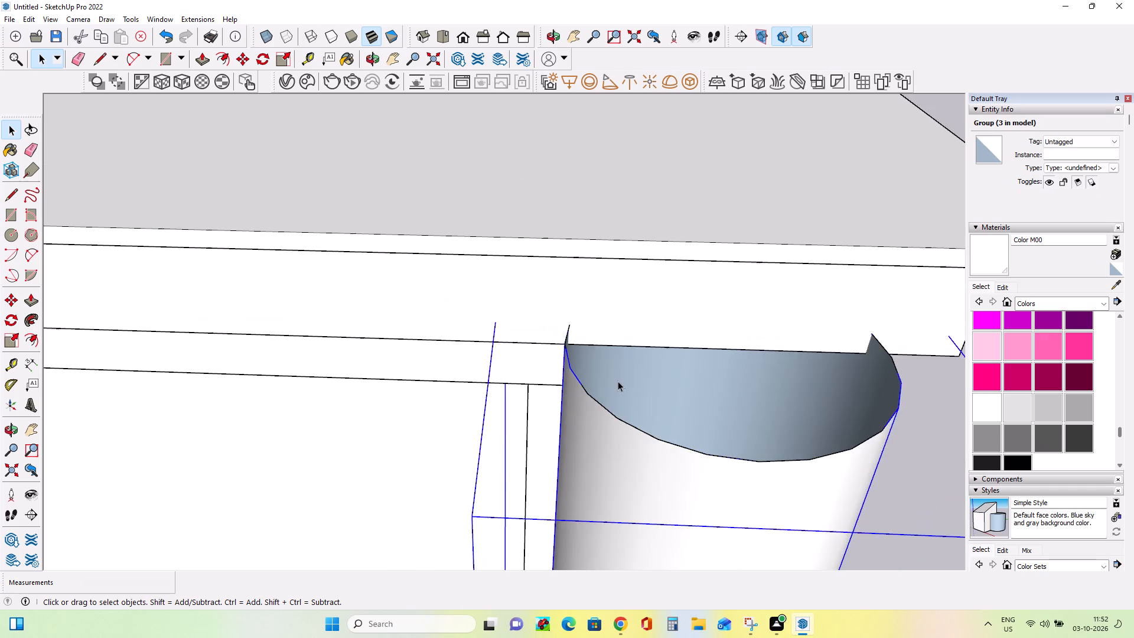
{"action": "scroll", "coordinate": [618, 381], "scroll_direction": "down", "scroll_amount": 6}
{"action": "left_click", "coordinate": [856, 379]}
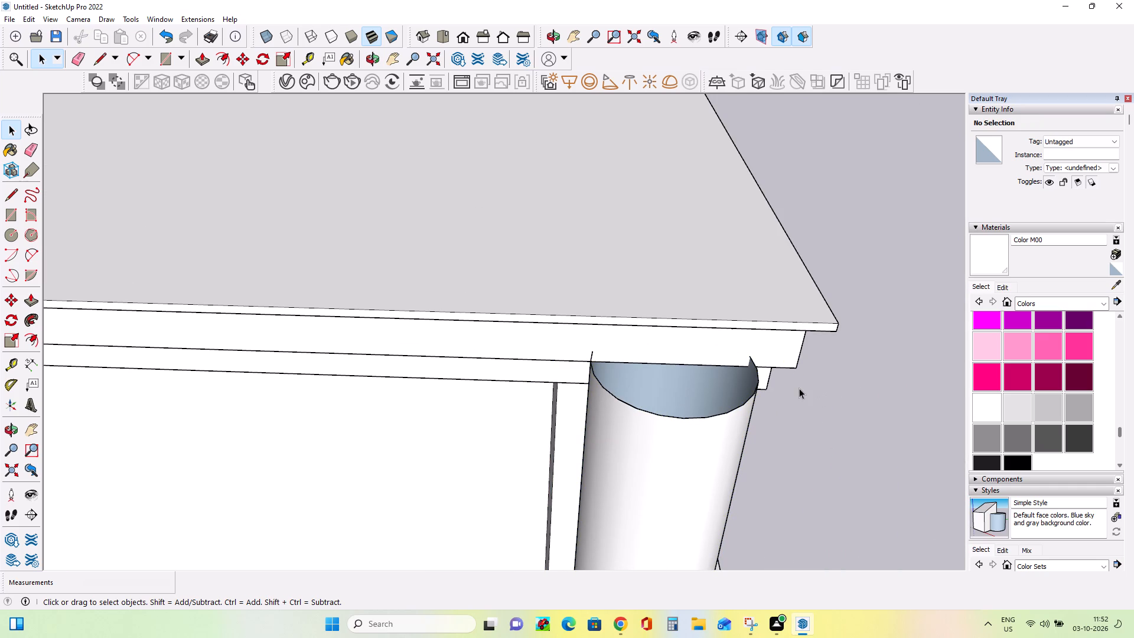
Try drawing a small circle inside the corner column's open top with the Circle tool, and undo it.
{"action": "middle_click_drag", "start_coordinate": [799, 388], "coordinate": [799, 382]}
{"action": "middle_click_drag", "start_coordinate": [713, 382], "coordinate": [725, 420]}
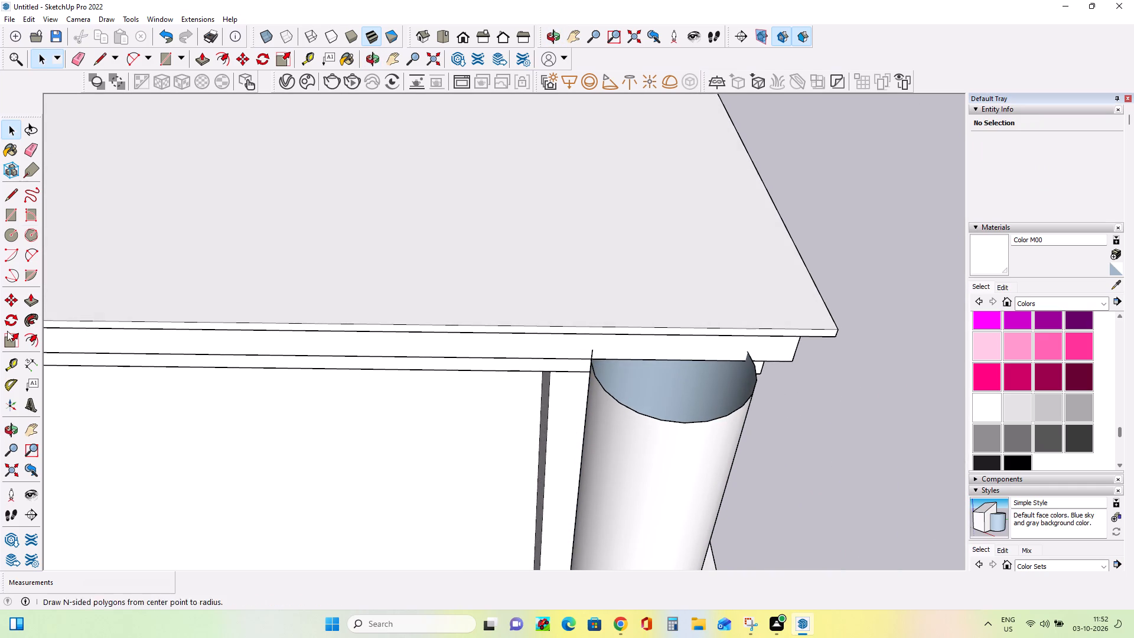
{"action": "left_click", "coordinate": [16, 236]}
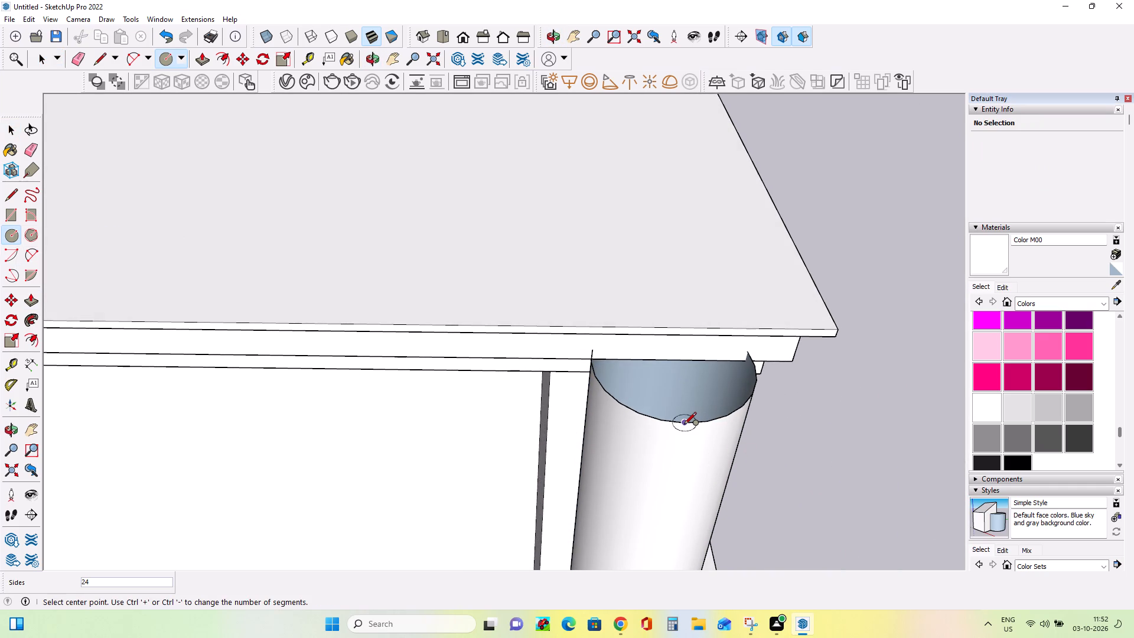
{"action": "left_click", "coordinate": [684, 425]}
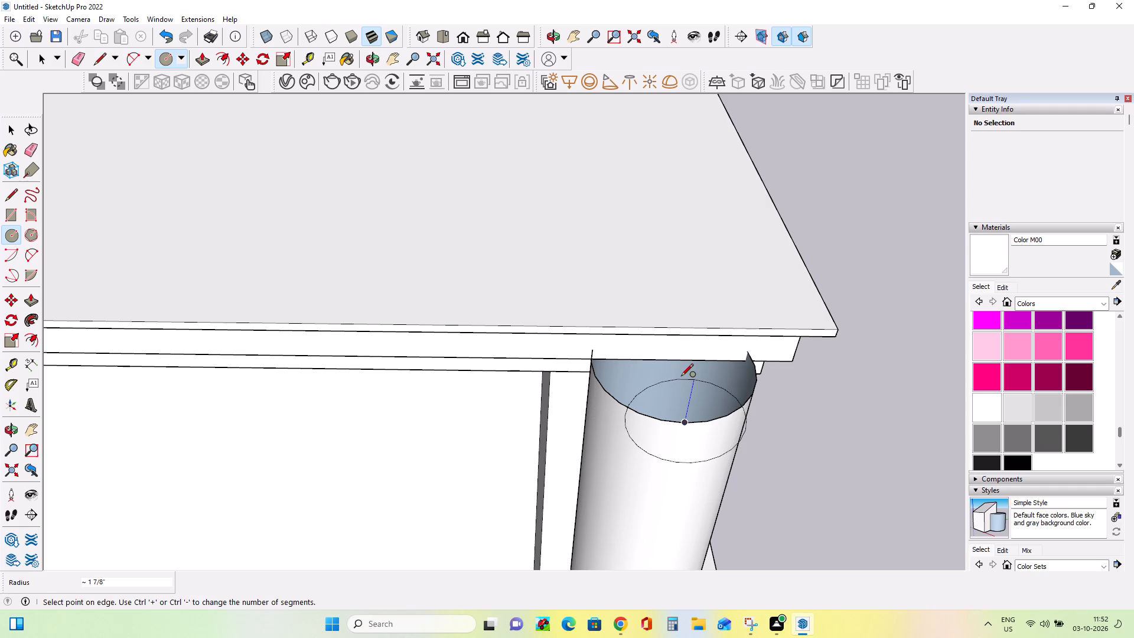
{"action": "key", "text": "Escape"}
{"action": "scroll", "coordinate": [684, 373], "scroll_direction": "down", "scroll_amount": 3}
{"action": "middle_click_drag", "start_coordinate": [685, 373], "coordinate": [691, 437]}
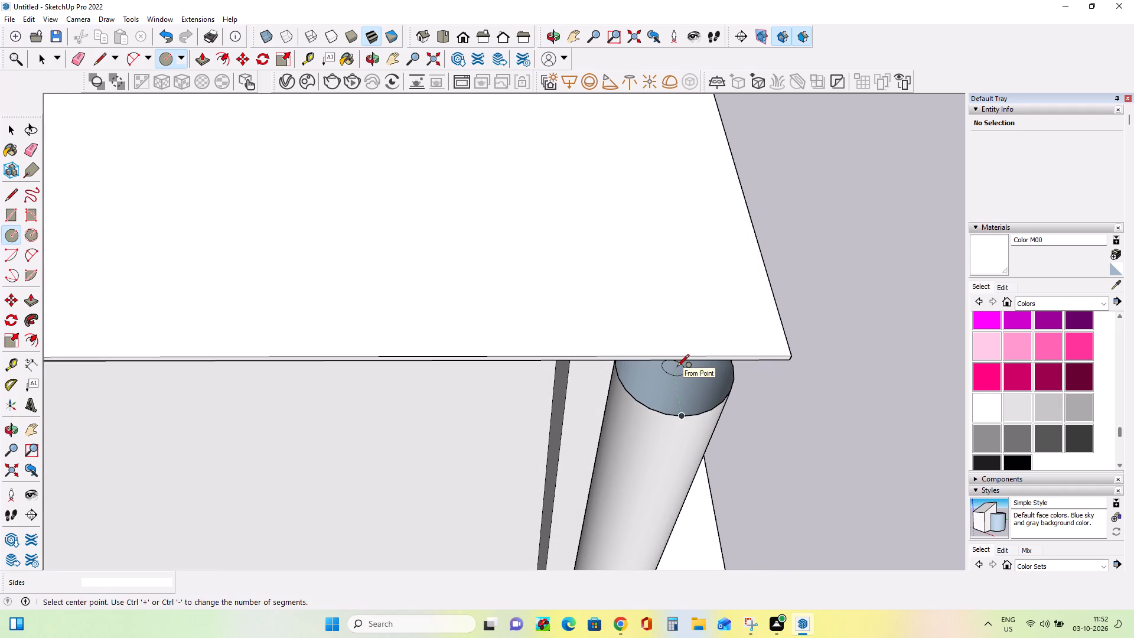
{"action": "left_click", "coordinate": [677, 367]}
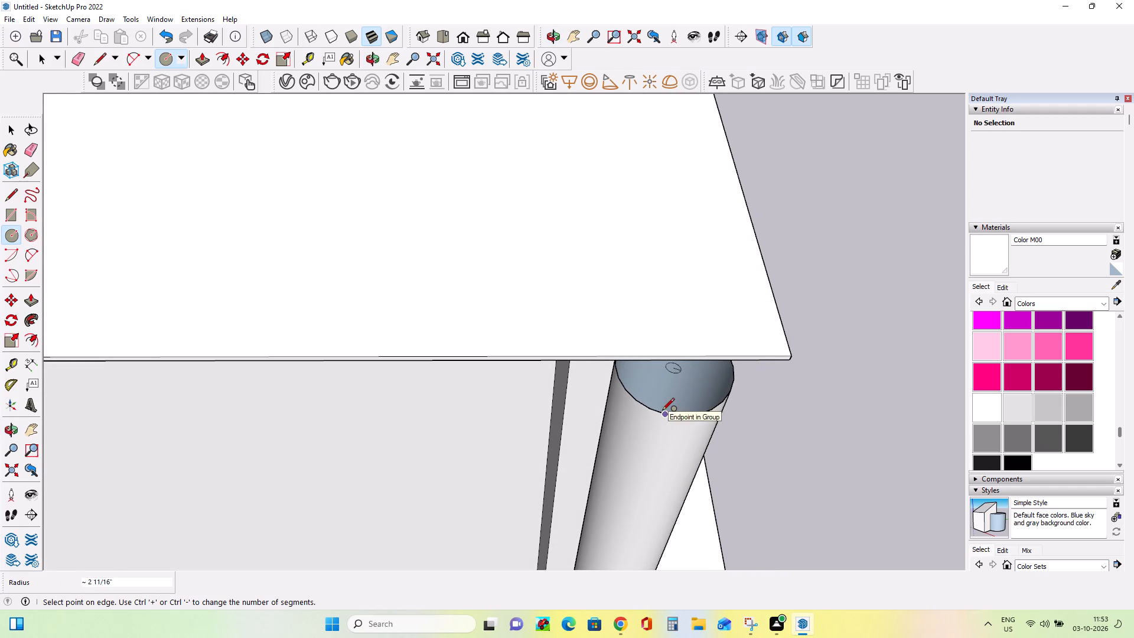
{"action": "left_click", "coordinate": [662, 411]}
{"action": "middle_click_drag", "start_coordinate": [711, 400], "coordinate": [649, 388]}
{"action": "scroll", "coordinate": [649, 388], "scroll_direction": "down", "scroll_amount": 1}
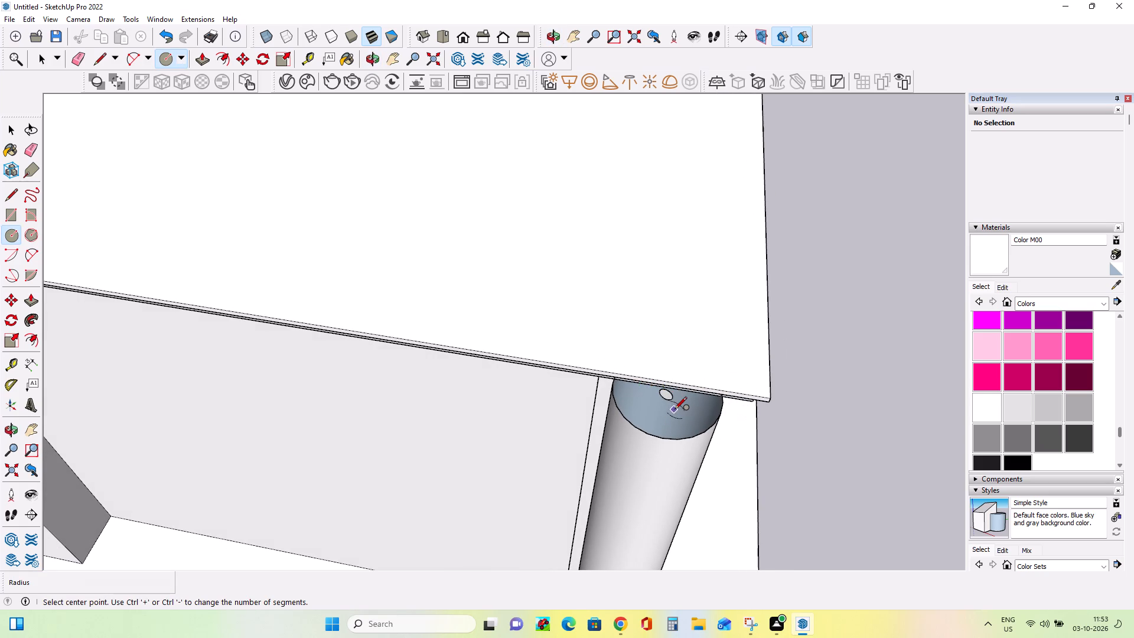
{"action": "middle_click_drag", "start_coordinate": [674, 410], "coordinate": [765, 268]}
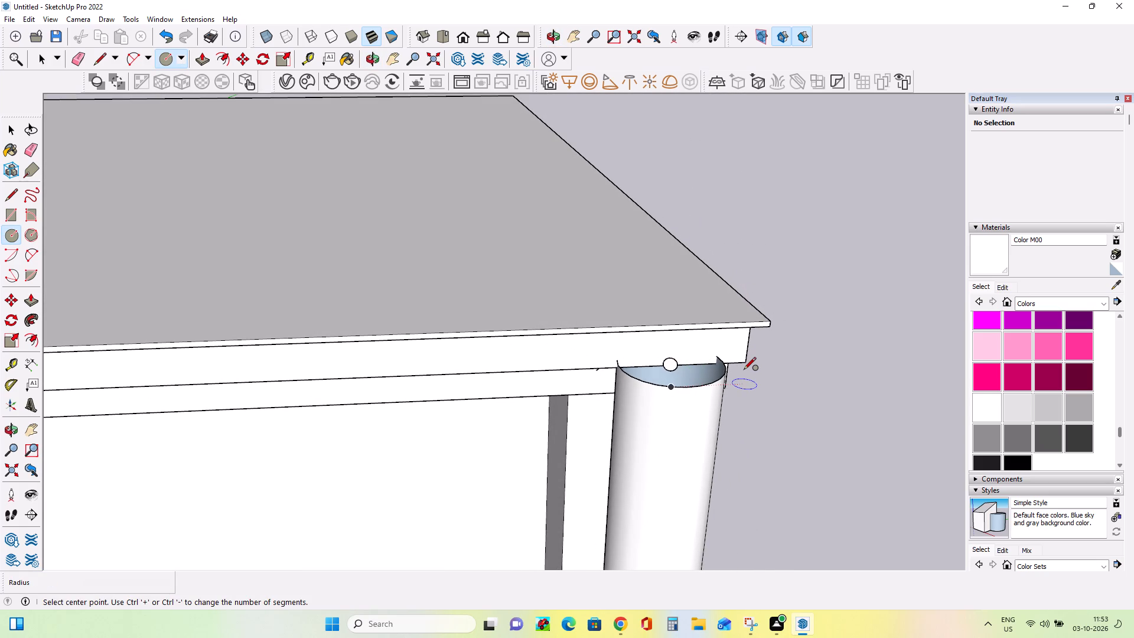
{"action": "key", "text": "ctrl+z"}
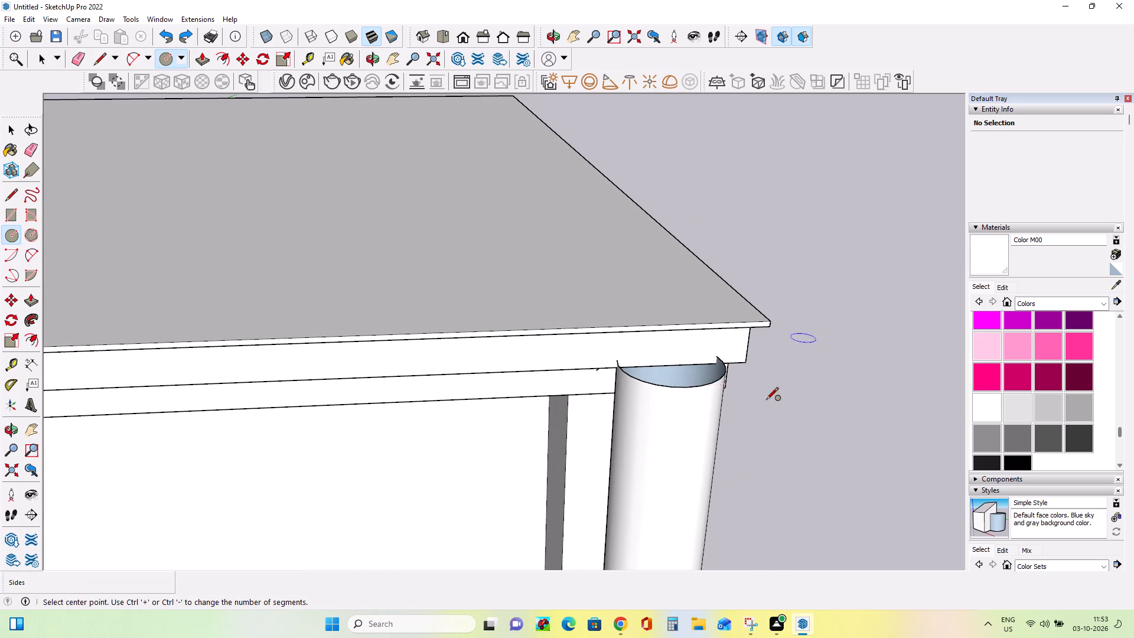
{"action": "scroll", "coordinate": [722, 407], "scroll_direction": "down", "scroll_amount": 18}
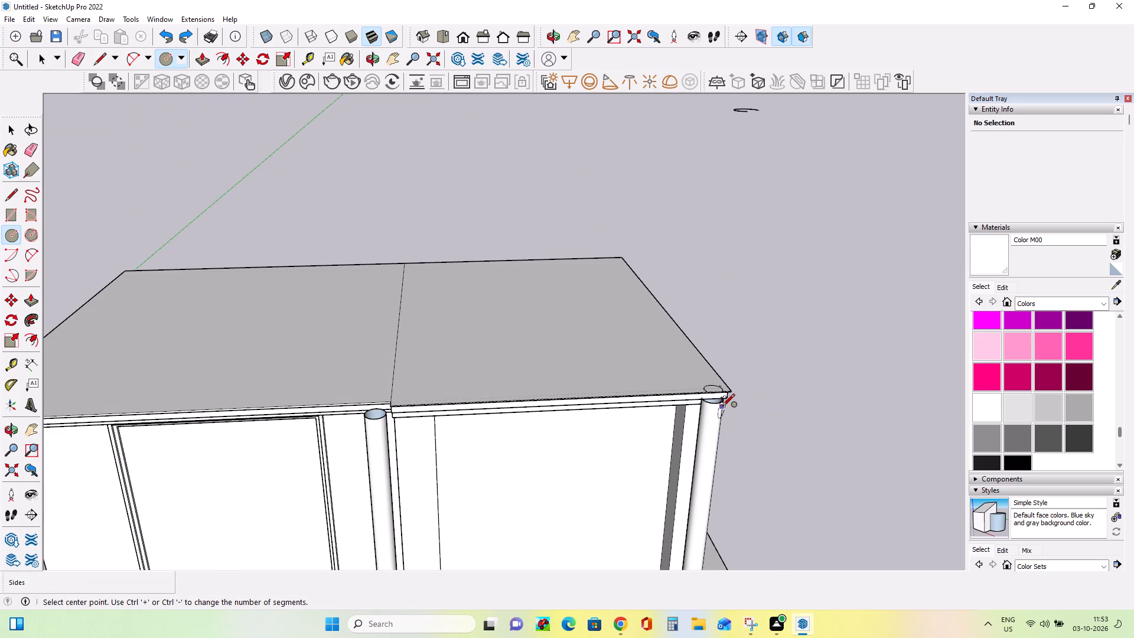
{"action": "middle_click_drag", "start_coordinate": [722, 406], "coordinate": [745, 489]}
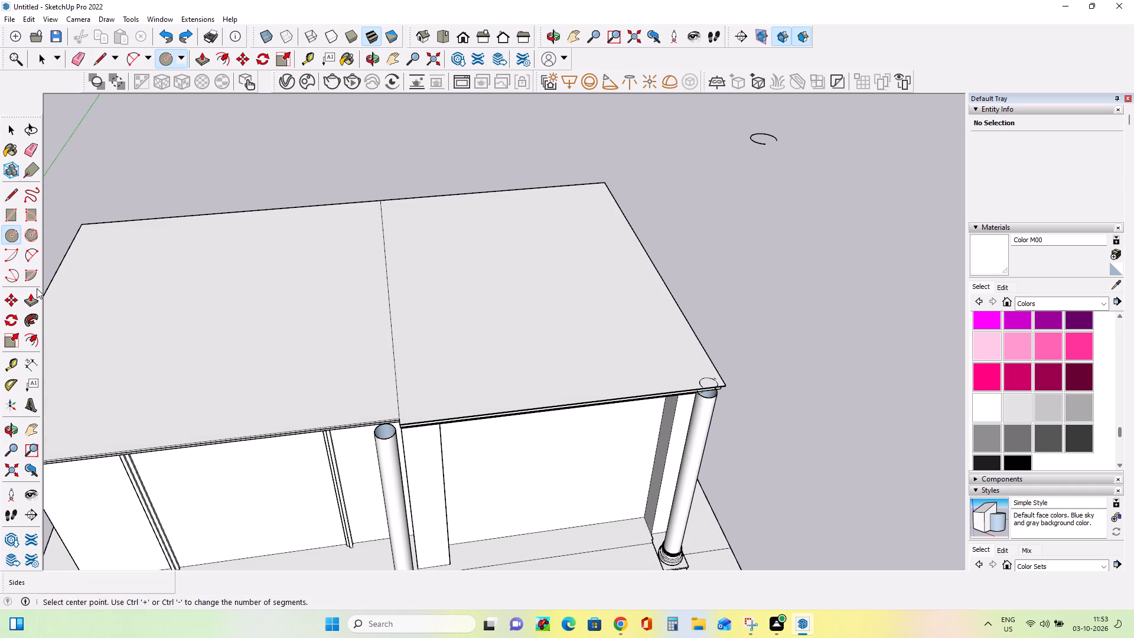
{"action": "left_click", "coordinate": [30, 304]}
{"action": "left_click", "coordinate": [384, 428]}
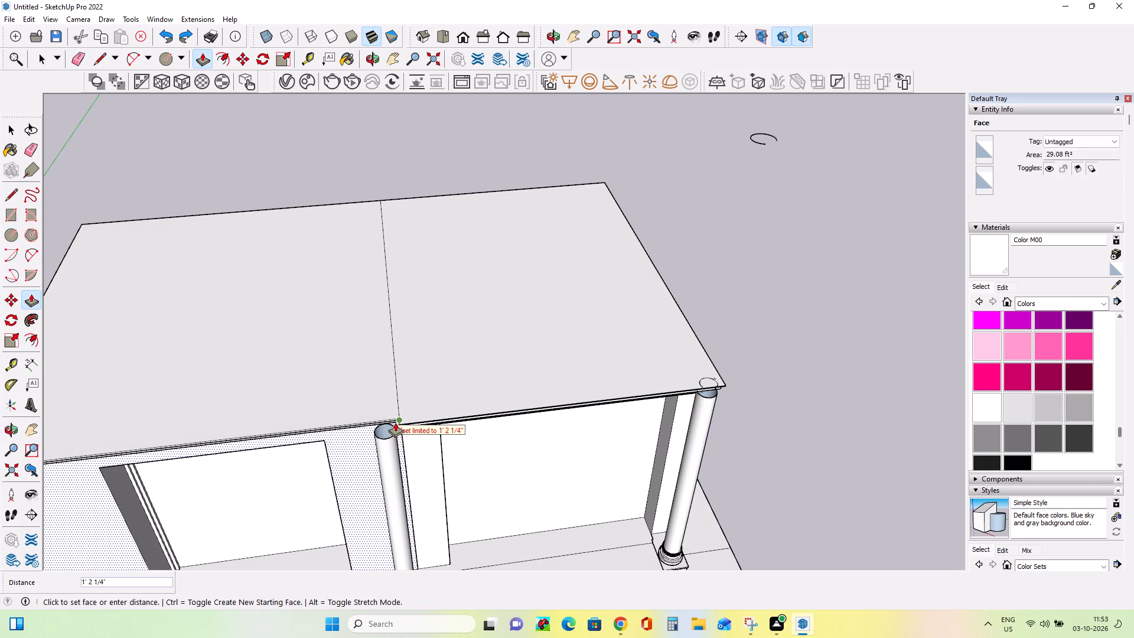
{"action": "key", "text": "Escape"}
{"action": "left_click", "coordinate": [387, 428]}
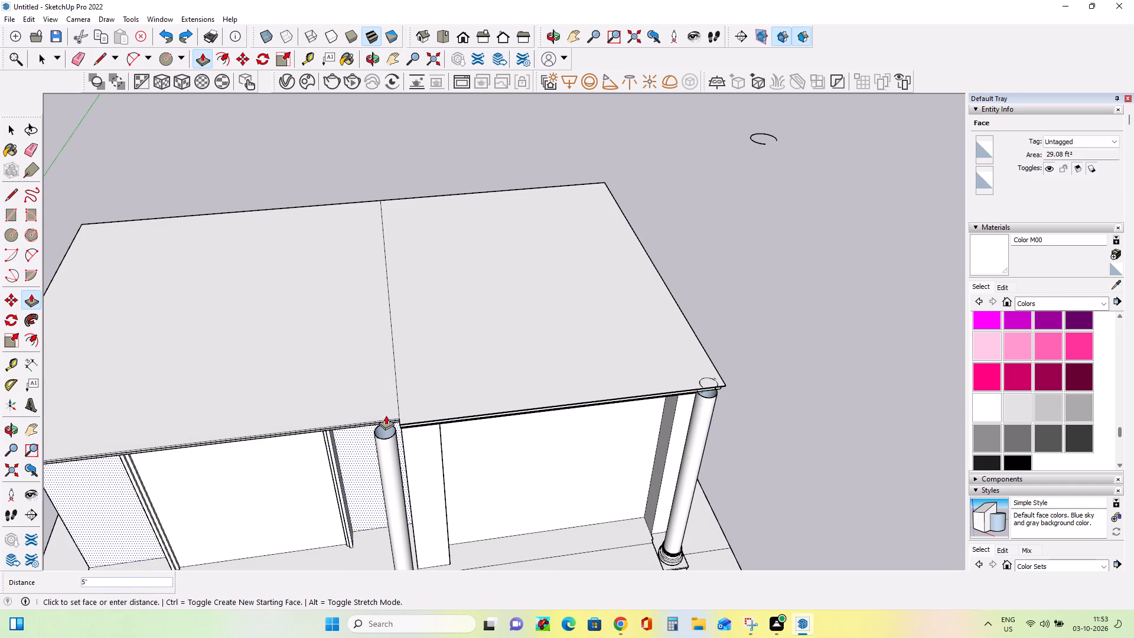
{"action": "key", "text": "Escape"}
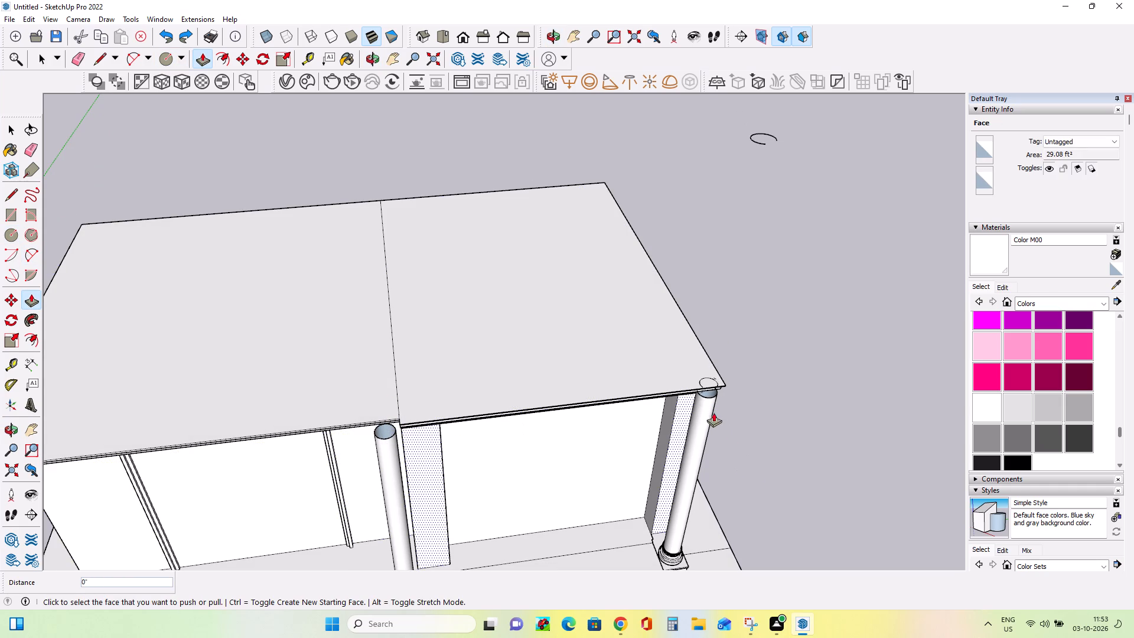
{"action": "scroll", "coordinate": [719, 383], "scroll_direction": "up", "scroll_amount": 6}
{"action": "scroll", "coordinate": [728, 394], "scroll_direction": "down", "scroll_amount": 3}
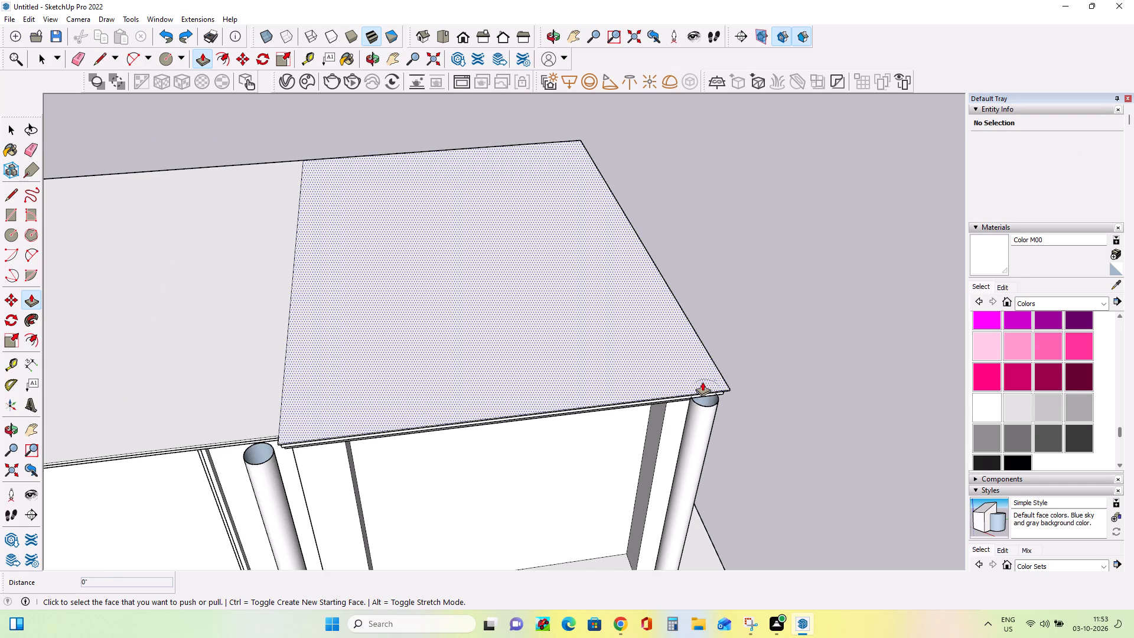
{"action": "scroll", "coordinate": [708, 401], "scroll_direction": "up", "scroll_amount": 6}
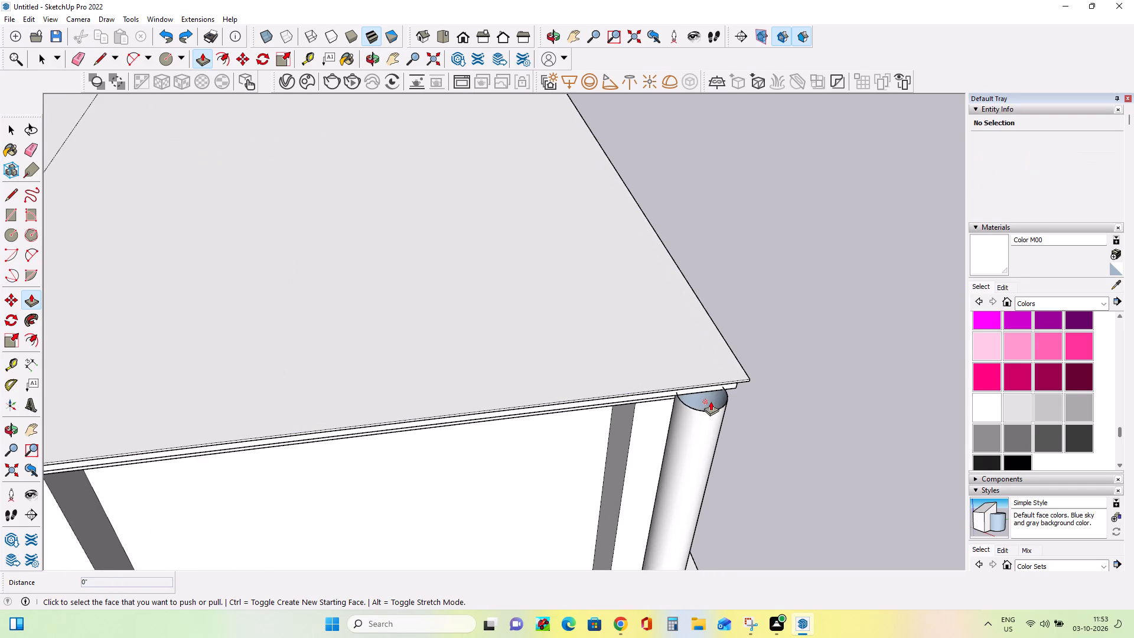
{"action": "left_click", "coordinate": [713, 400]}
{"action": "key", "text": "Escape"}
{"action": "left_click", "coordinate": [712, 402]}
Examine the corner and middle columns from above and from the front, comparing their open tops, bases and the roof edge.
{"action": "scroll", "coordinate": [717, 393], "scroll_direction": "down", "scroll_amount": 14}
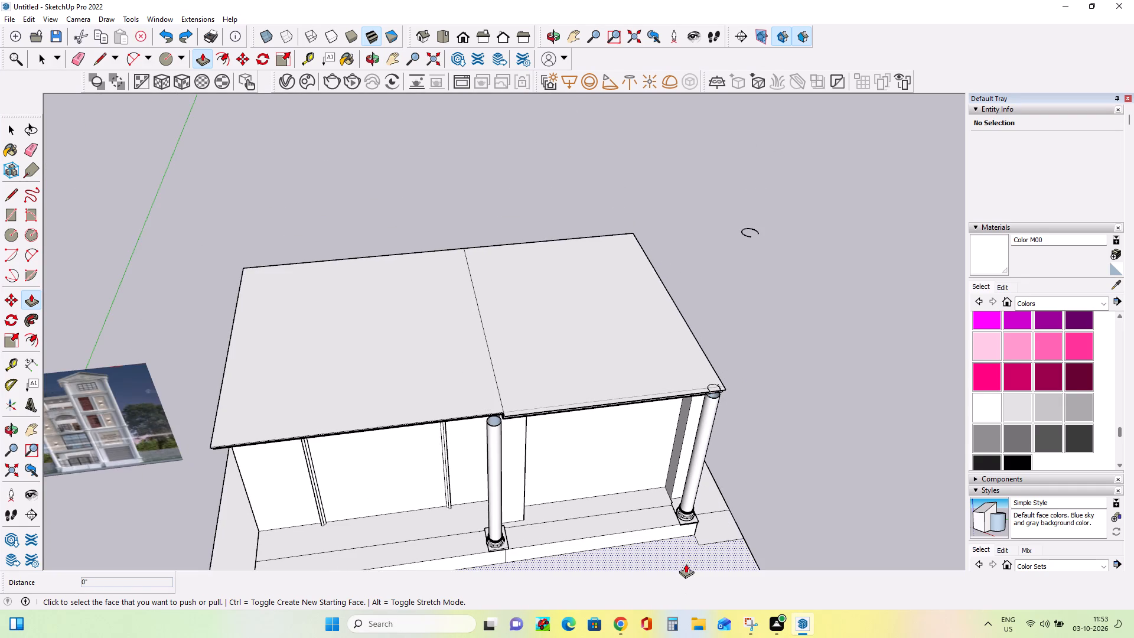
{"action": "scroll", "coordinate": [686, 552], "scroll_direction": "up", "scroll_amount": 7}
{"action": "middle_click_drag", "start_coordinate": [690, 525], "coordinate": [680, 449]}
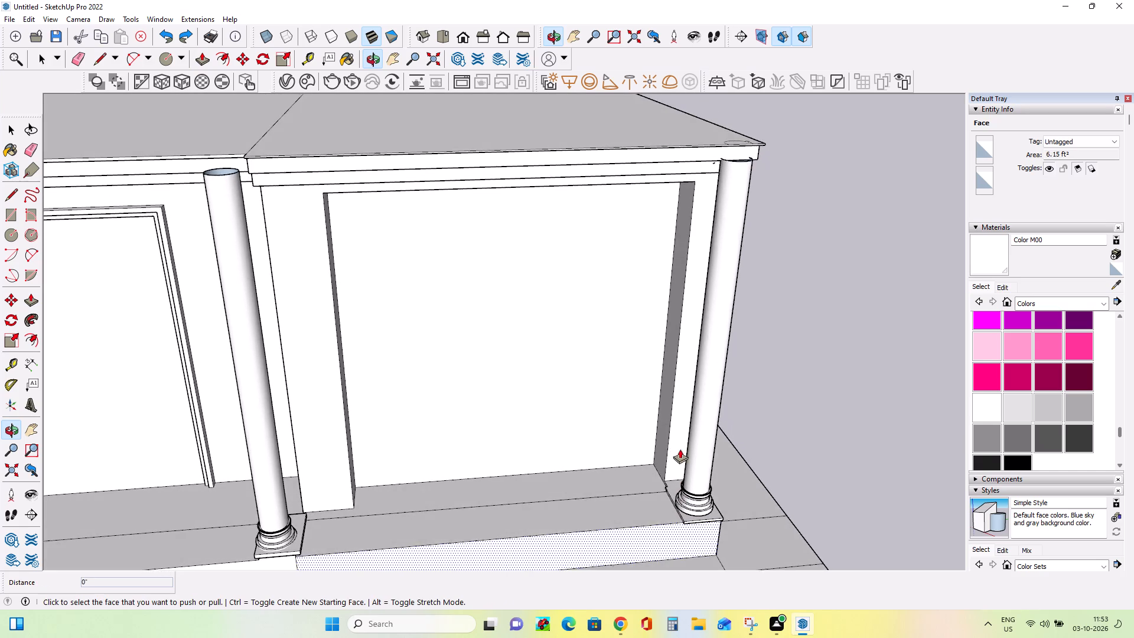
{"action": "scroll", "coordinate": [680, 448], "scroll_direction": "down", "scroll_amount": 4}
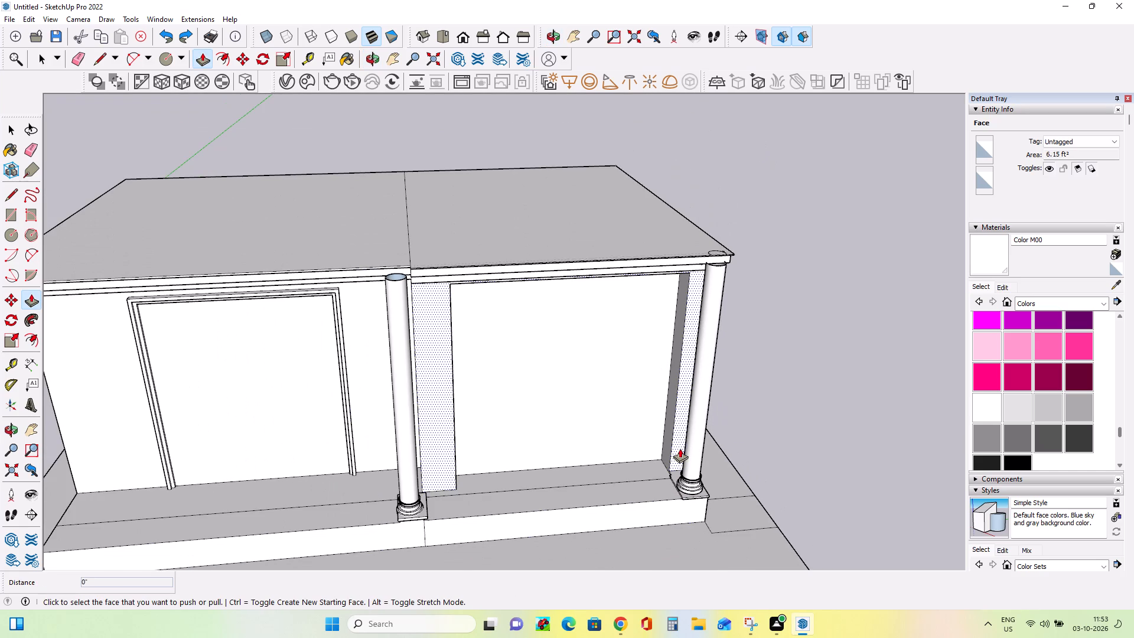
{"action": "scroll", "coordinate": [680, 447], "scroll_direction": "down", "scroll_amount": 4}
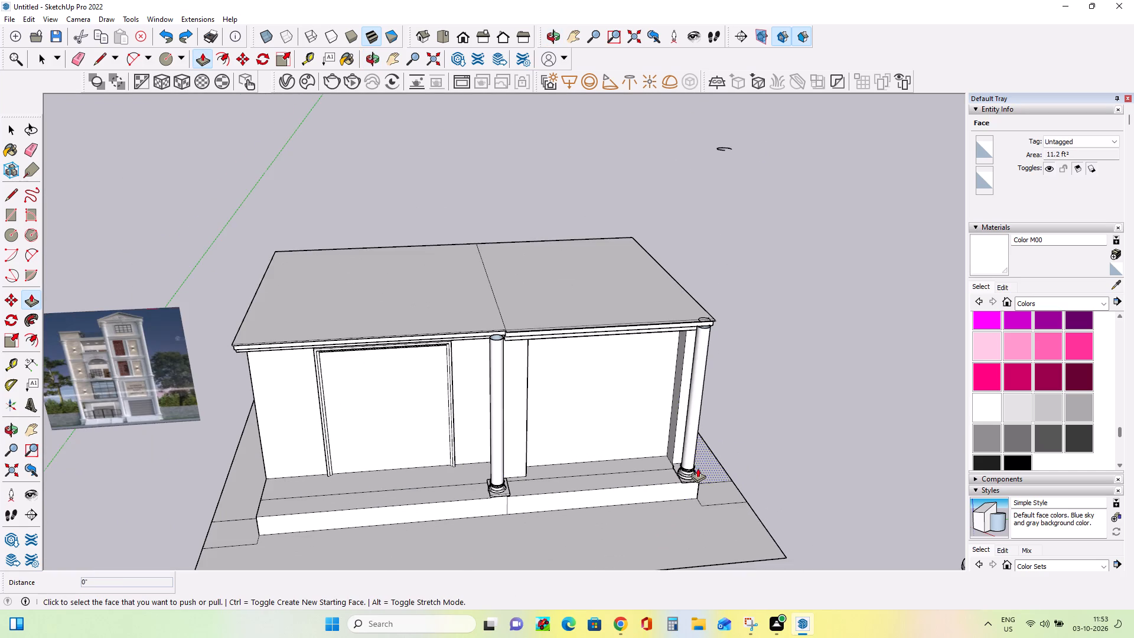
{"action": "scroll", "coordinate": [698, 468], "scroll_direction": "up", "scroll_amount": 4}
{"action": "middle_click_drag", "start_coordinate": [694, 397], "coordinate": [696, 424]}
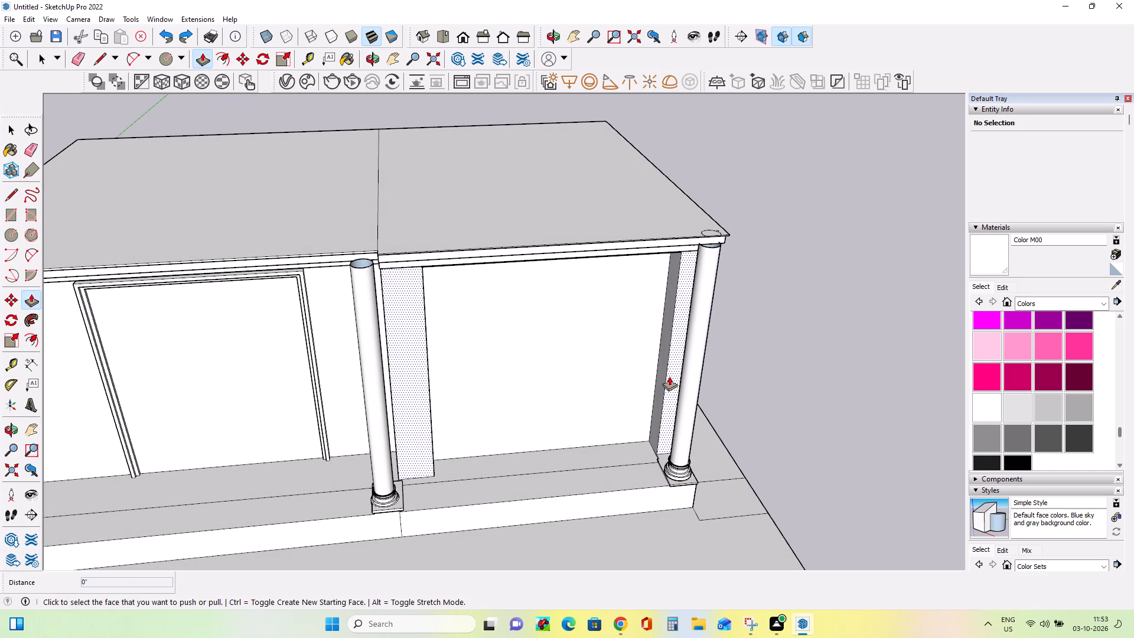
{"action": "middle_click_drag", "start_coordinate": [671, 377], "coordinate": [685, 421]}
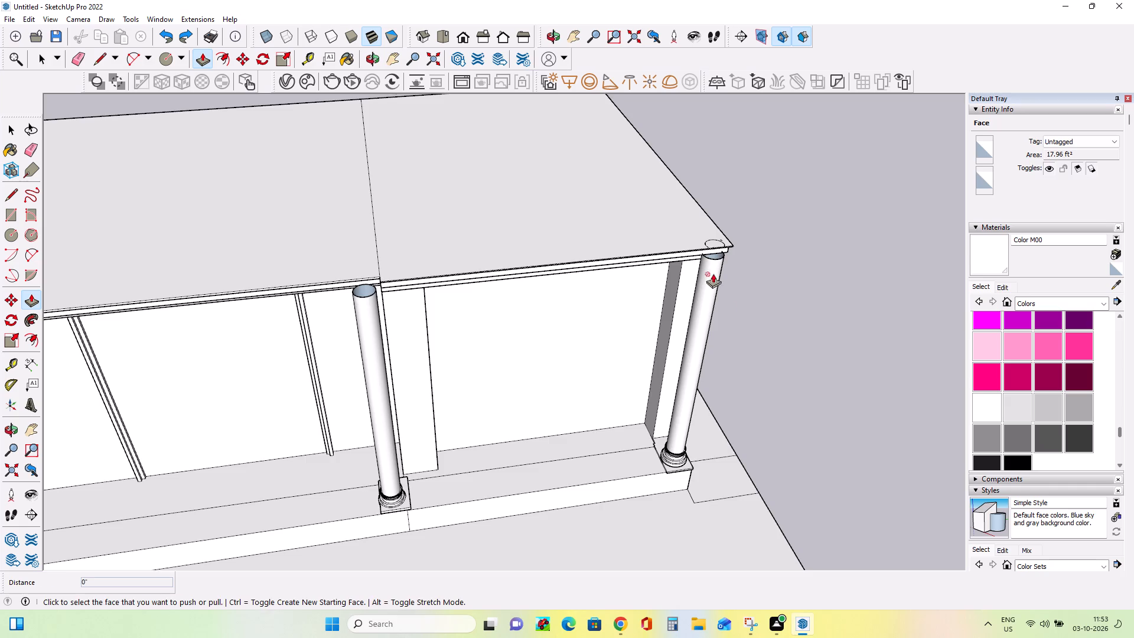
{"action": "middle_click_drag", "start_coordinate": [718, 282], "coordinate": [729, 327]}
{"action": "scroll", "coordinate": [713, 250], "scroll_direction": "up", "scroll_amount": 7}
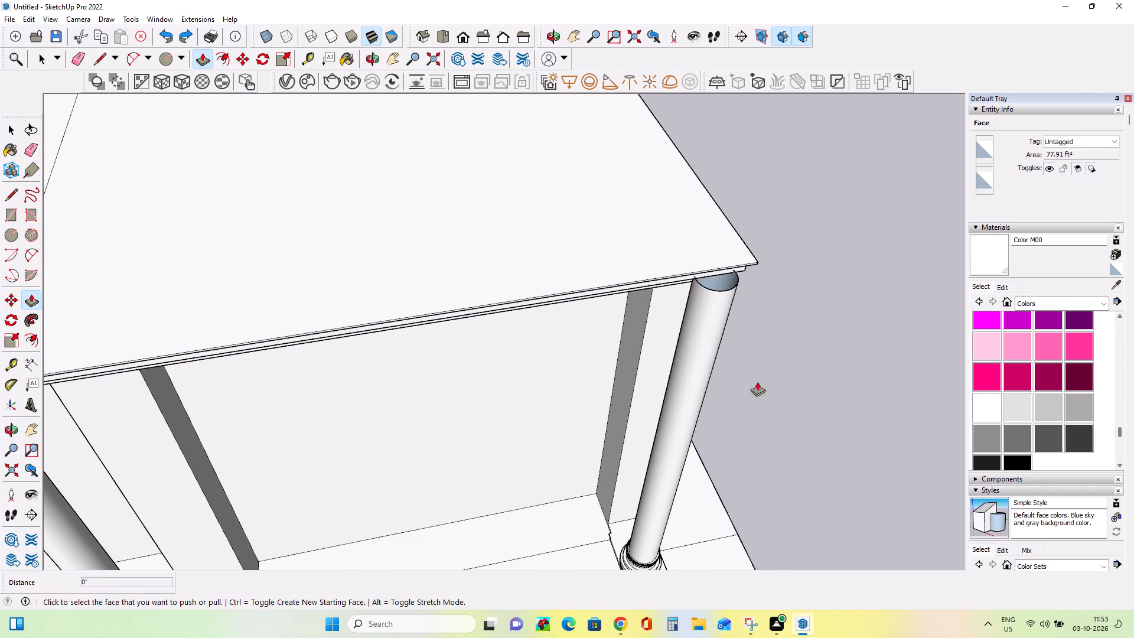
{"action": "scroll", "coordinate": [810, 622], "scroll_direction": "down", "scroll_amount": 3}
{"action": "scroll", "coordinate": [815, 406], "scroll_direction": "down", "scroll_amount": 7}
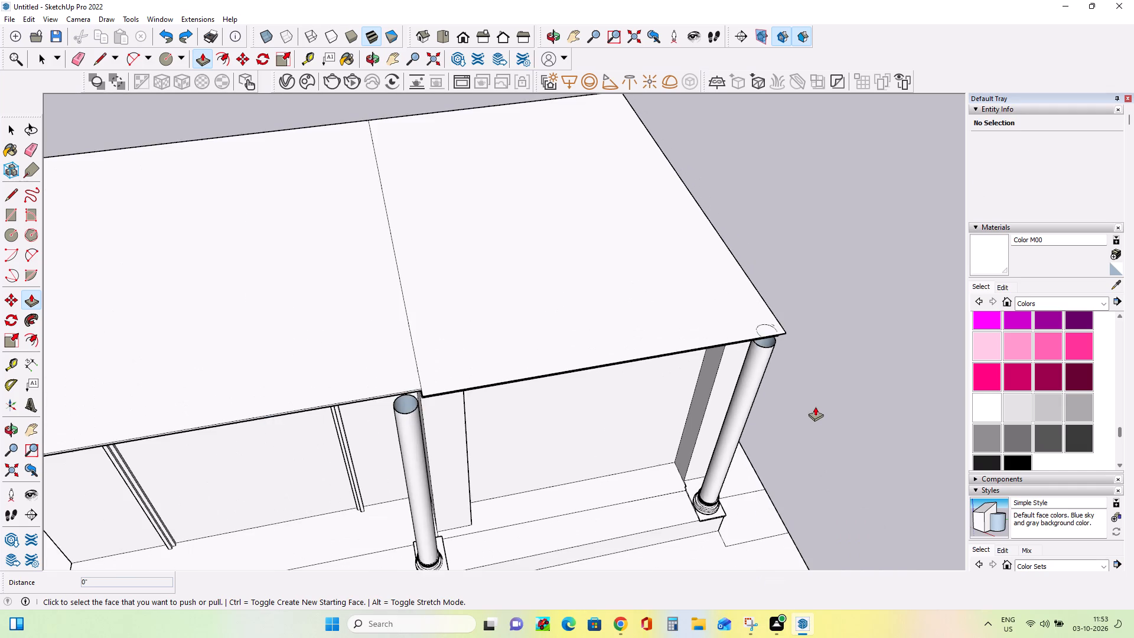
{"action": "scroll", "coordinate": [815, 406], "scroll_direction": "down", "scroll_amount": 4}
{"action": "middle_click_drag", "start_coordinate": [809, 434], "coordinate": [772, 320]}
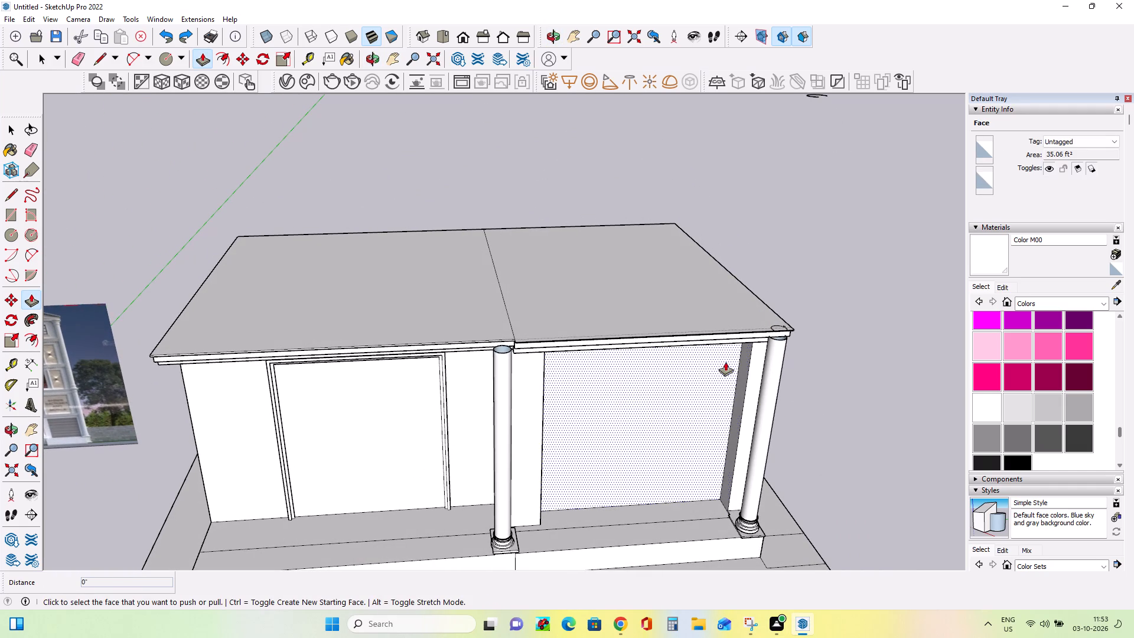
{"action": "scroll", "coordinate": [786, 301], "scroll_direction": "down", "scroll_amount": 4}
{"action": "scroll", "coordinate": [794, 334], "scroll_direction": "up", "scroll_amount": 7}
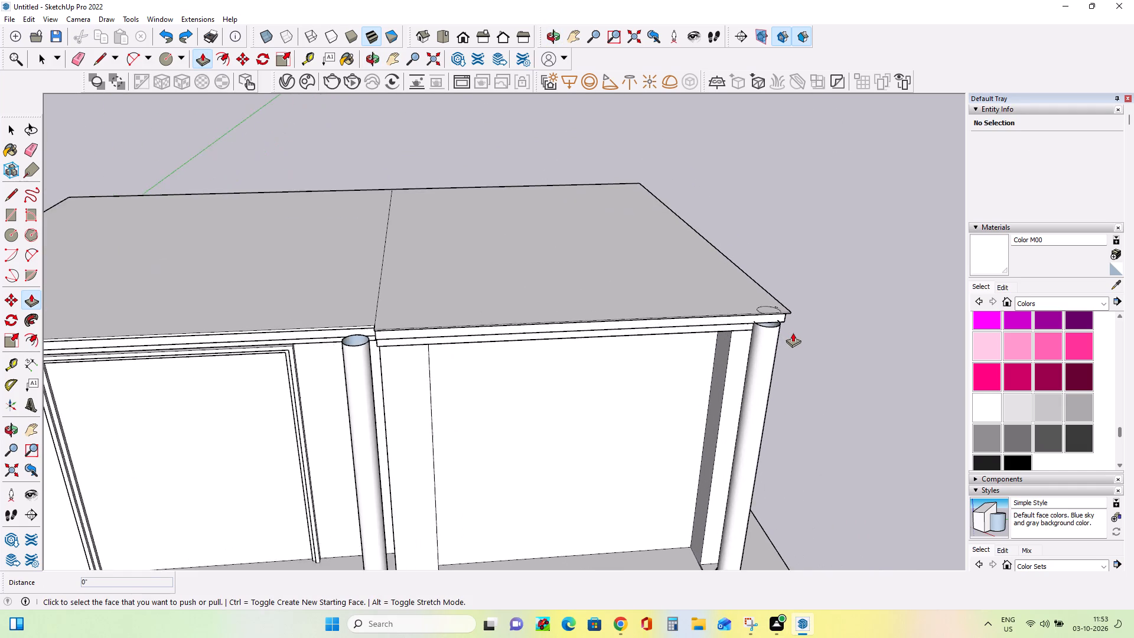
Push the beam face directly under the roof slab's edge, behind the corner column's top, inward about 3 5/8".
{"action": "scroll", "coordinate": [793, 333], "scroll_direction": "up", "scroll_amount": 6}
{"action": "middle_click_drag", "start_coordinate": [763, 302], "coordinate": [715, 318]}
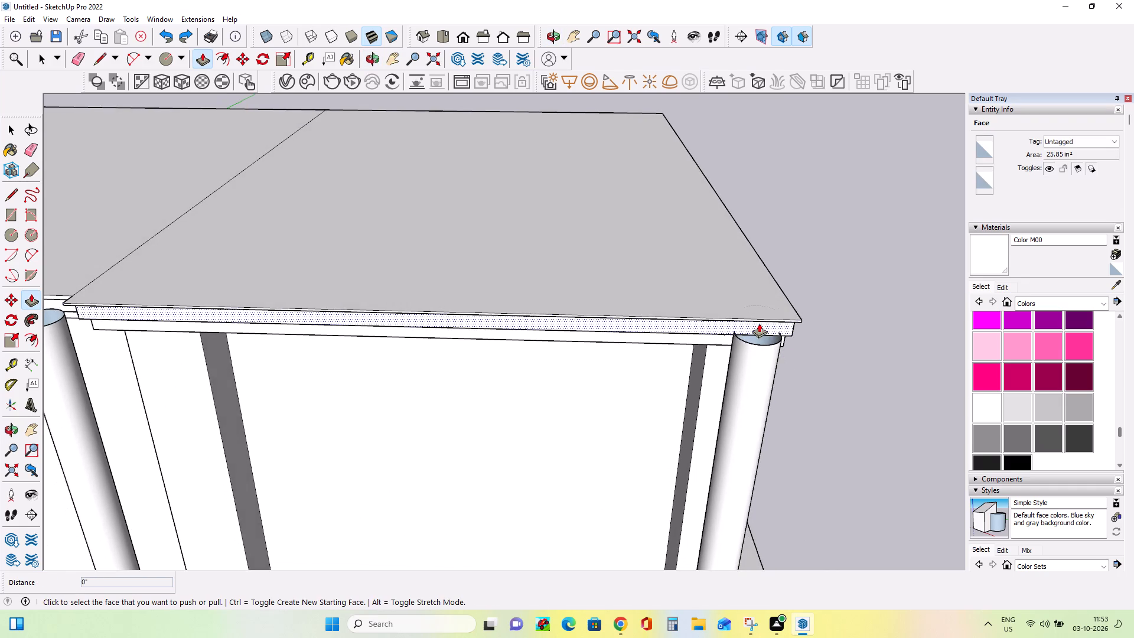
{"action": "scroll", "coordinate": [759, 323], "scroll_direction": "up", "scroll_amount": 8}
{"action": "triple_click", "coordinate": [765, 334]}
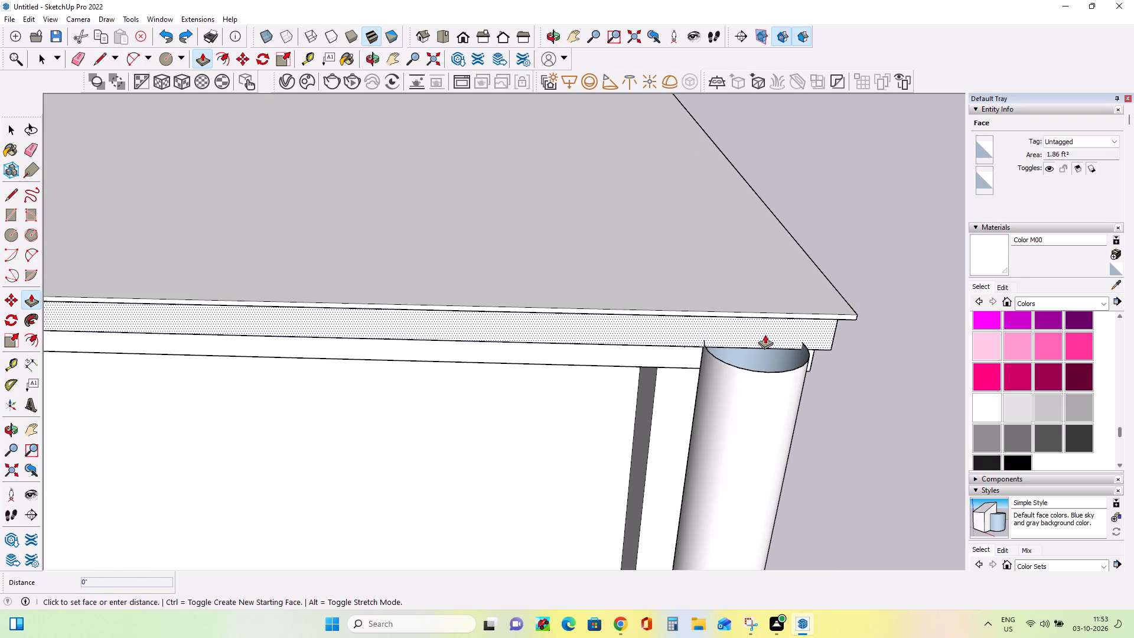
{"action": "left_click", "coordinate": [768, 298]}
{"action": "right_click", "coordinate": [768, 298]}
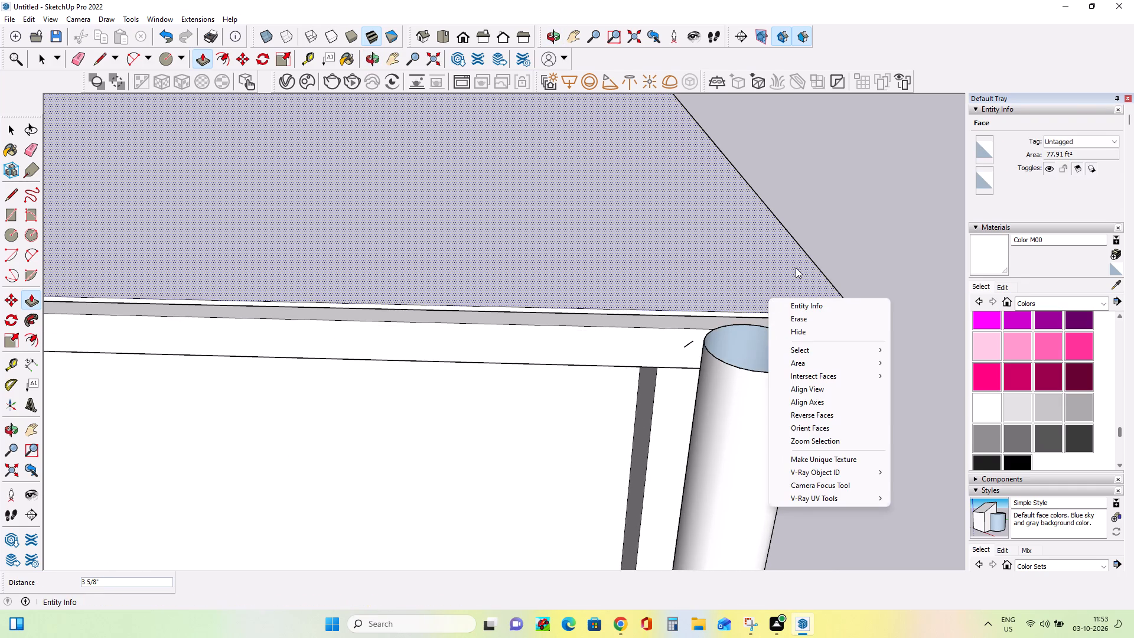
{"action": "left_click", "coordinate": [837, 213]}
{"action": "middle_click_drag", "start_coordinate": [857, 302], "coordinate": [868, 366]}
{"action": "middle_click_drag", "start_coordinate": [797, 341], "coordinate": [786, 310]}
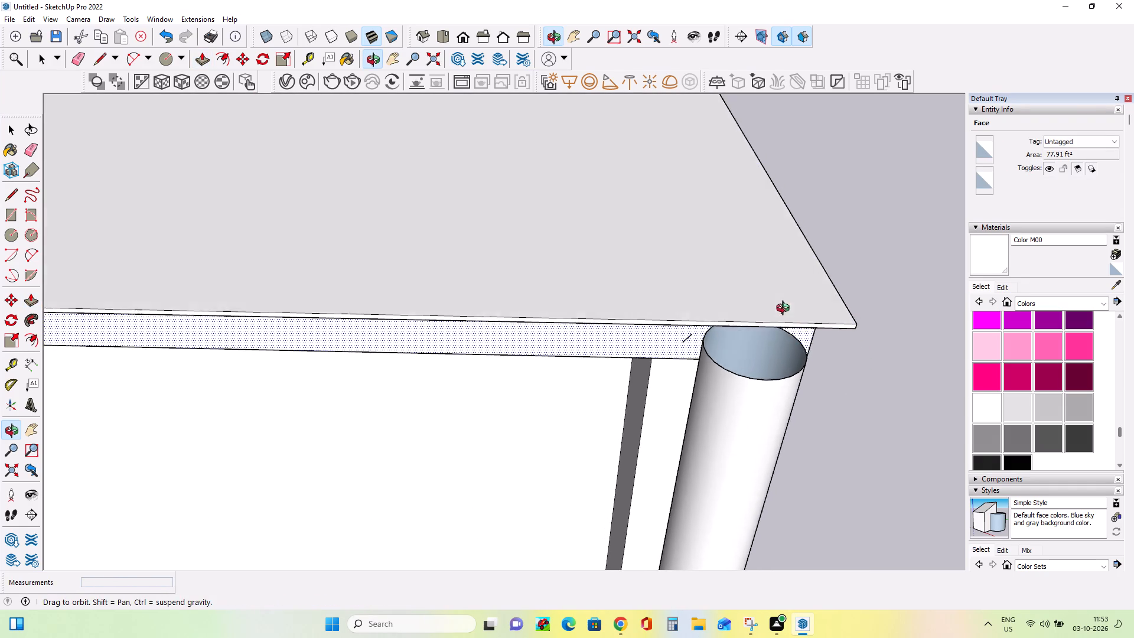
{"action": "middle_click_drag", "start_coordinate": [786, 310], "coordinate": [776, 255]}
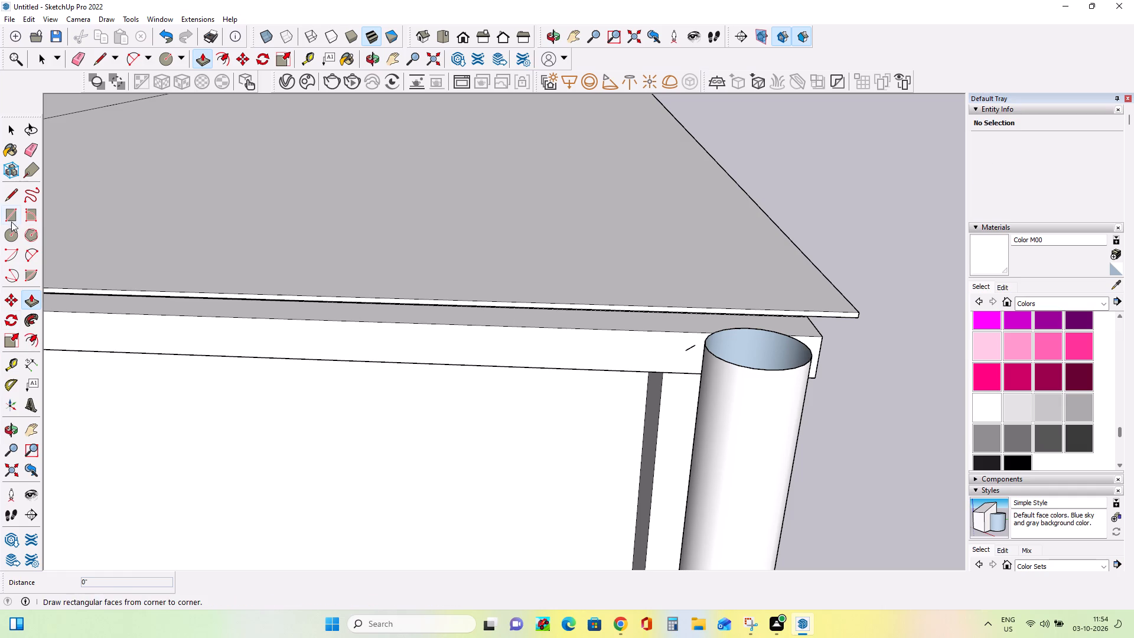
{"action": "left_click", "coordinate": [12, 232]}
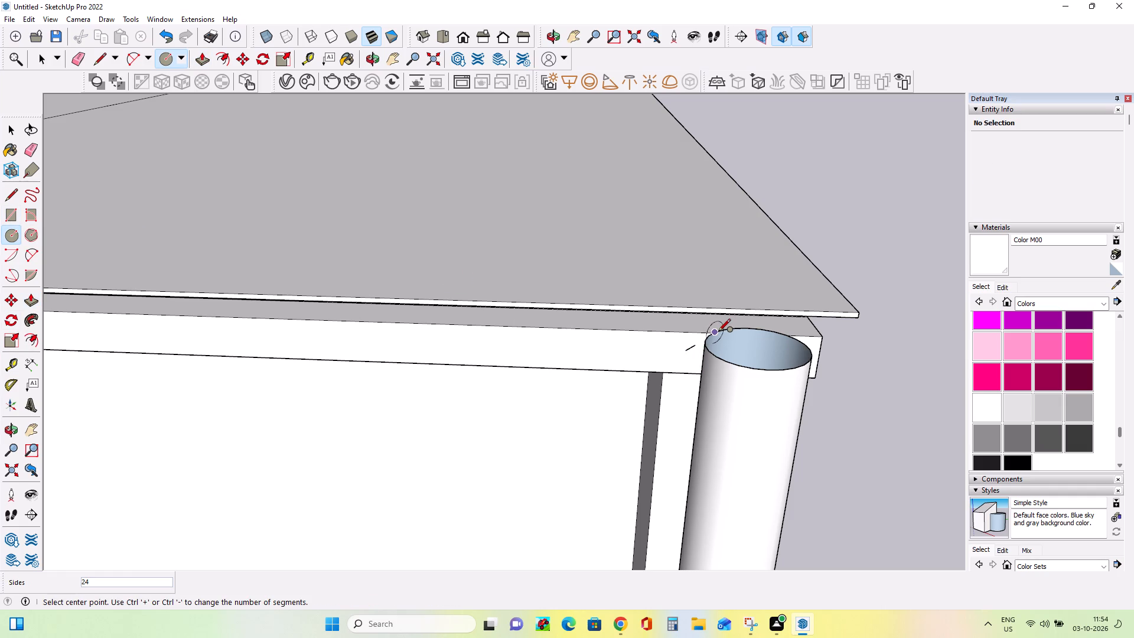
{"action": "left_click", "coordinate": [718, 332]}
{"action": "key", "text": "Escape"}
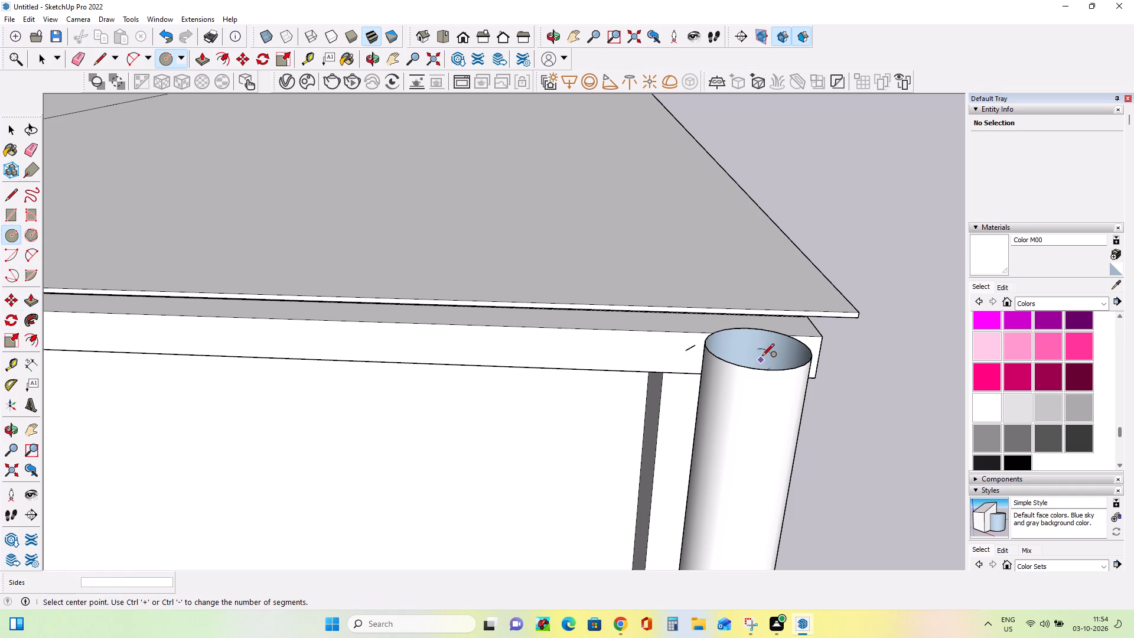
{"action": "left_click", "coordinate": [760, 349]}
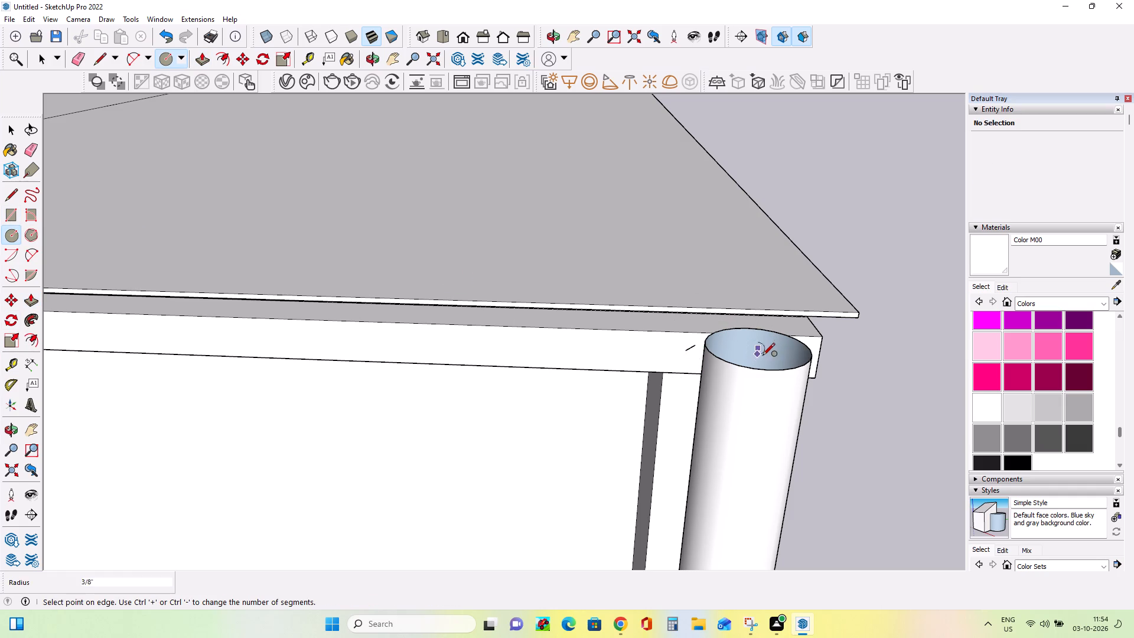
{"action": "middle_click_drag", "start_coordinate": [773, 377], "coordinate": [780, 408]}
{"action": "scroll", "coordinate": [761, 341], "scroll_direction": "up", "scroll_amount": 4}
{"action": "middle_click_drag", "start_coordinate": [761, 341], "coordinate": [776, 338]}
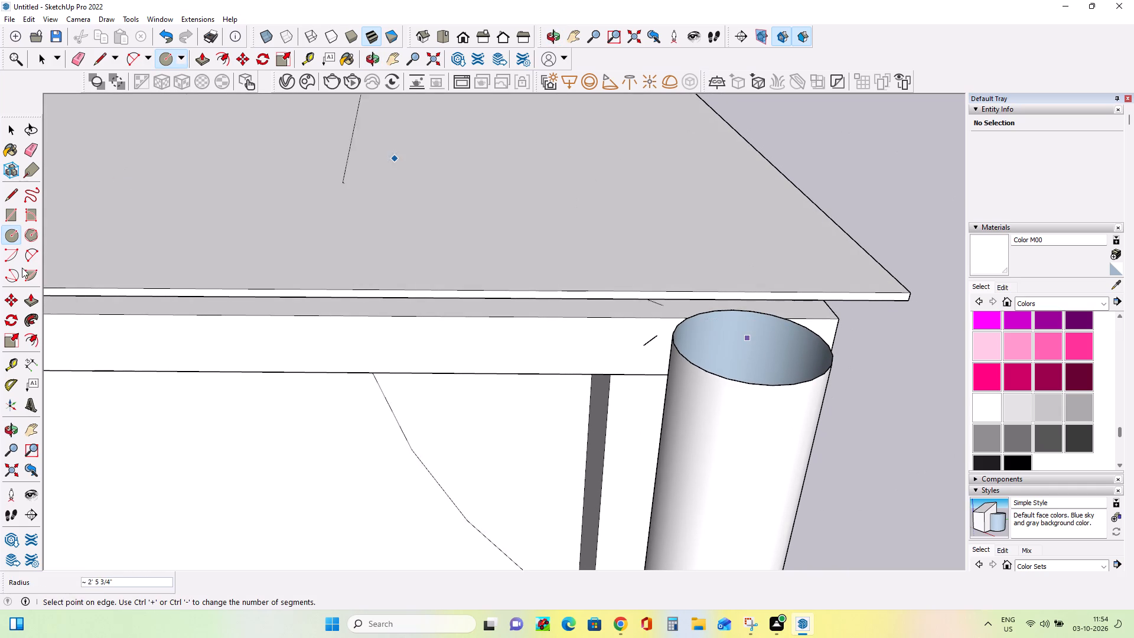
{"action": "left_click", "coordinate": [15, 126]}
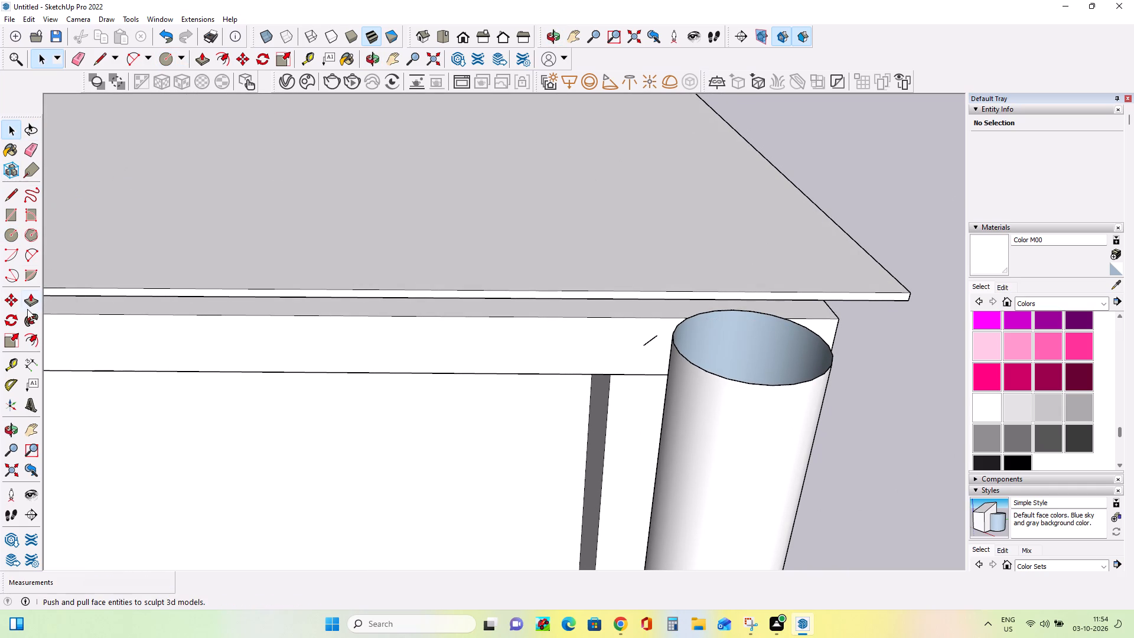
Push the roof slab's thin front edge face inward about 1 7/8" above the corner column.
{"action": "left_click", "coordinate": [32, 303]}
{"action": "left_click", "coordinate": [458, 292]}
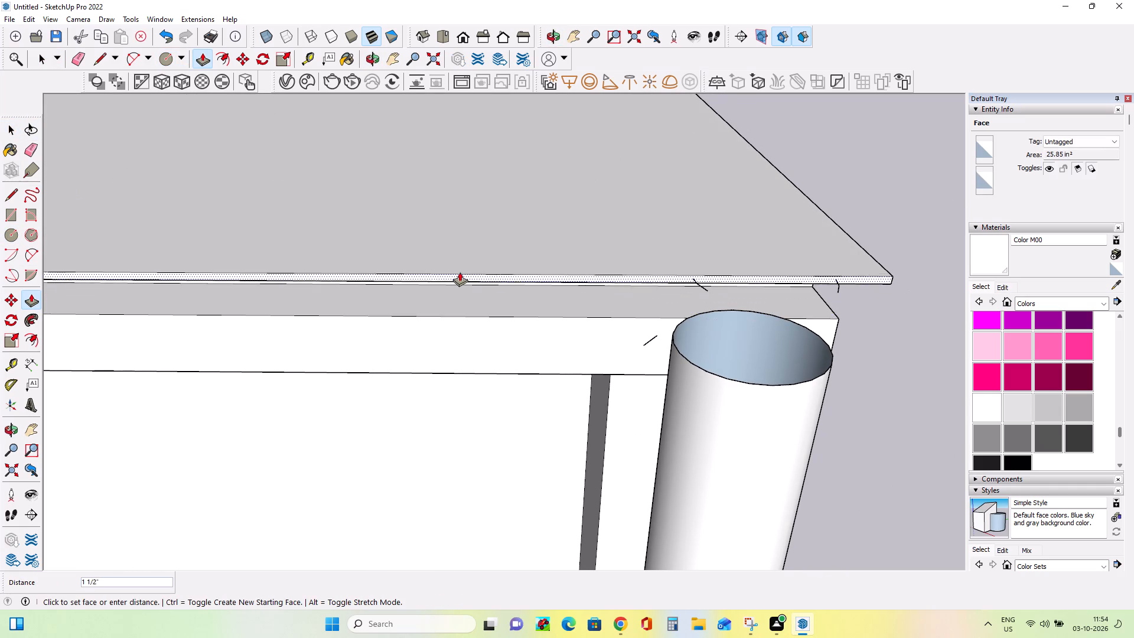
{"action": "left_click", "coordinate": [460, 269]}
Erase the stray column-outline segments on the beam face and roof slab edge around the corner column's top, undoing any accidental edge deletion.
{"action": "middle_click_drag", "start_coordinate": [517, 333], "coordinate": [540, 371]}
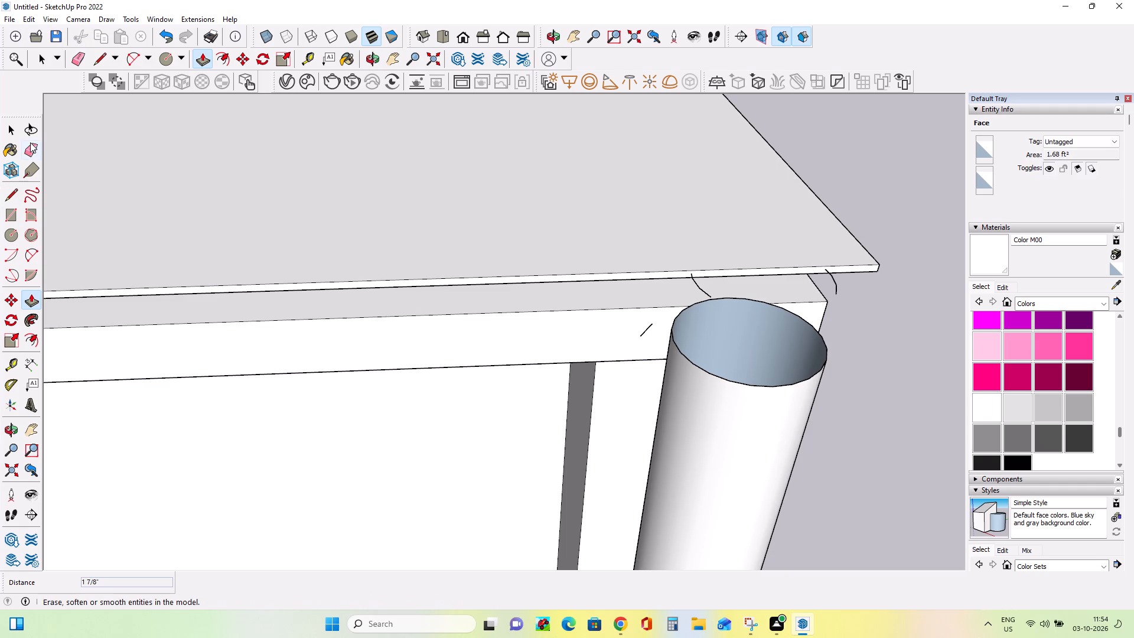
{"action": "left_click", "coordinate": [30, 145]}
{"action": "left_click", "coordinate": [706, 294]}
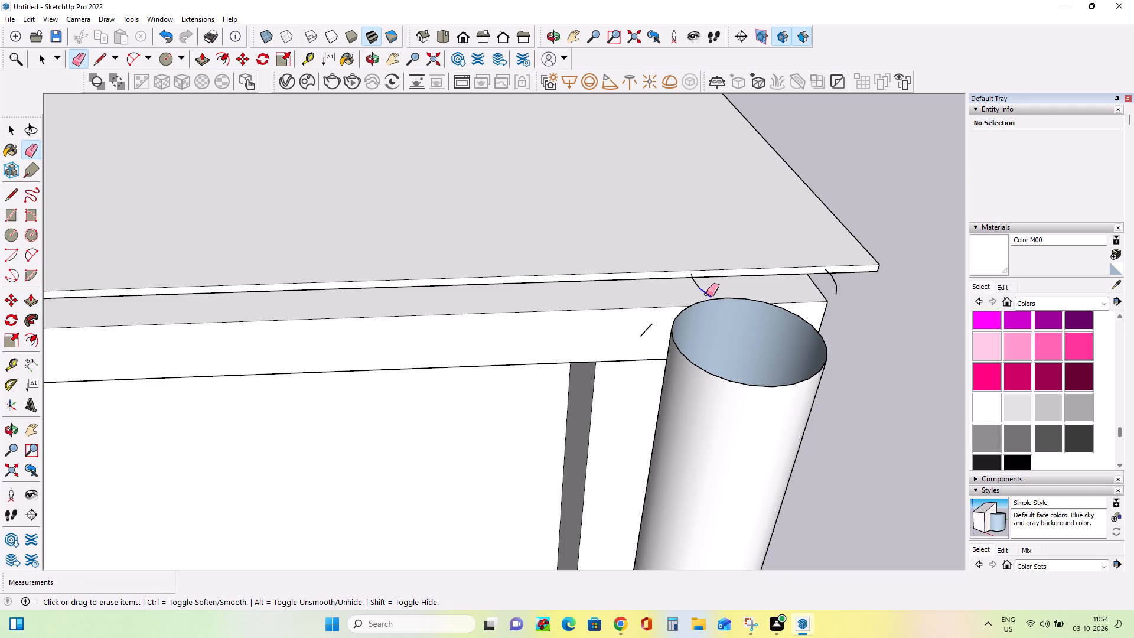
{"action": "left_click", "coordinate": [700, 286]}
{"action": "left_click", "coordinate": [650, 327]}
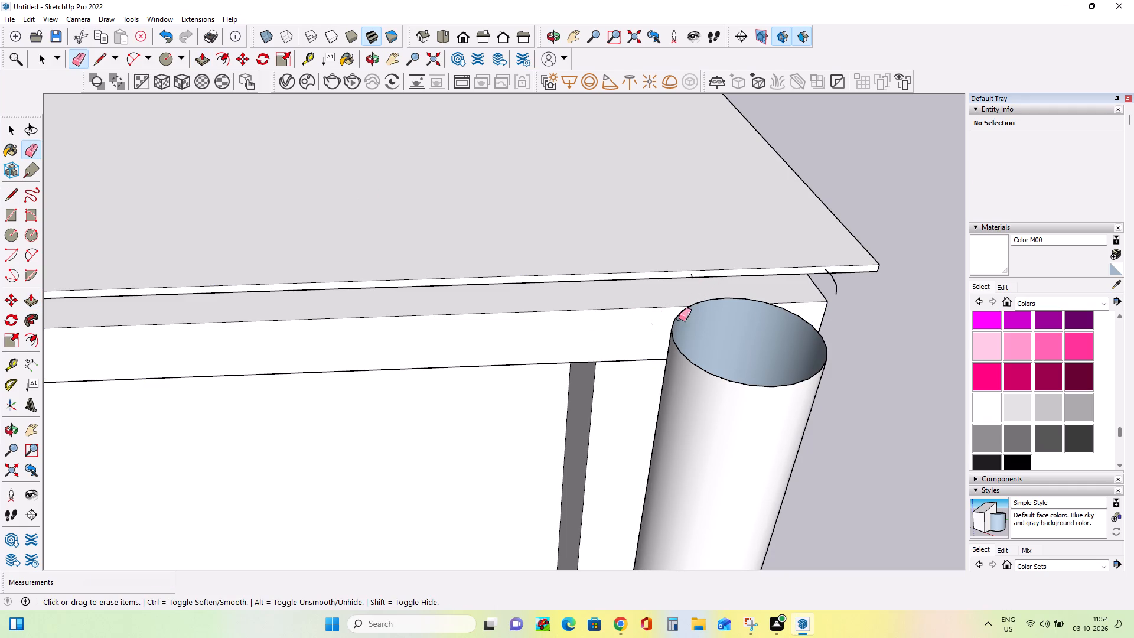
{"action": "left_click", "coordinate": [837, 288]}
{"action": "left_click", "coordinate": [835, 280]}
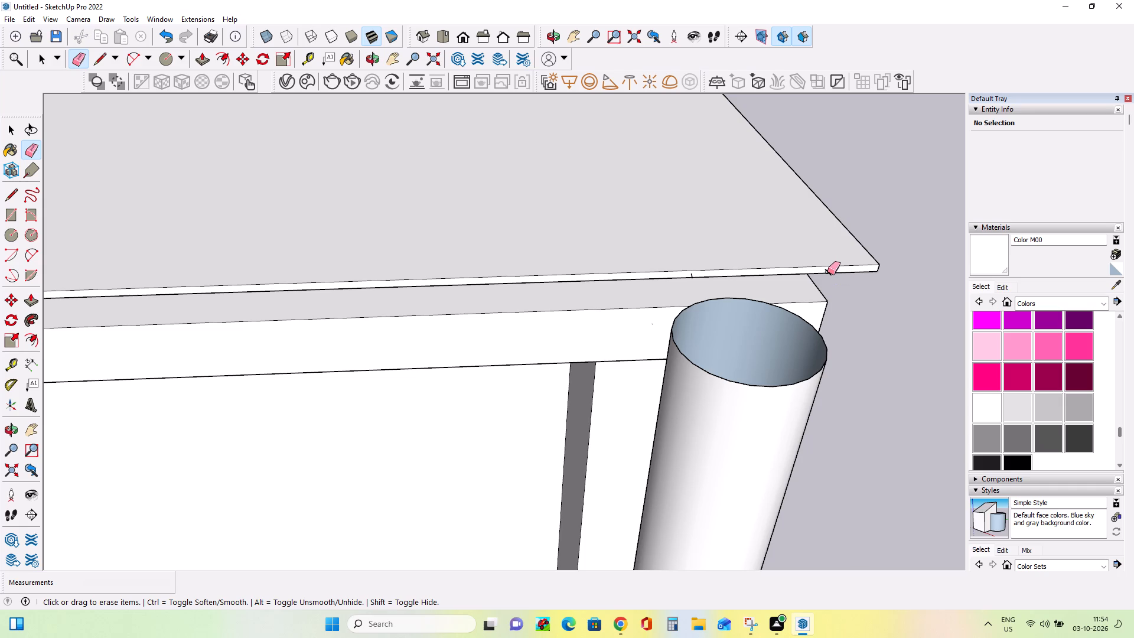
{"action": "scroll", "coordinate": [827, 271], "scroll_direction": "up", "scroll_amount": 3}
{"action": "middle_click_drag", "start_coordinate": [826, 271], "coordinate": [835, 323]}
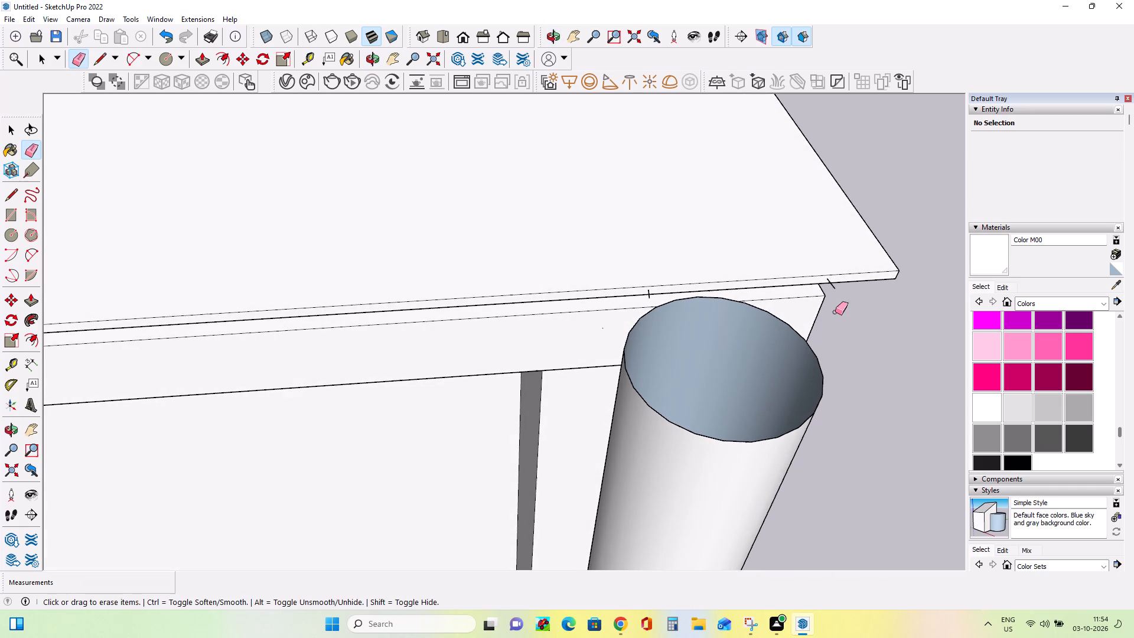
{"action": "left_click", "coordinate": [832, 286]}
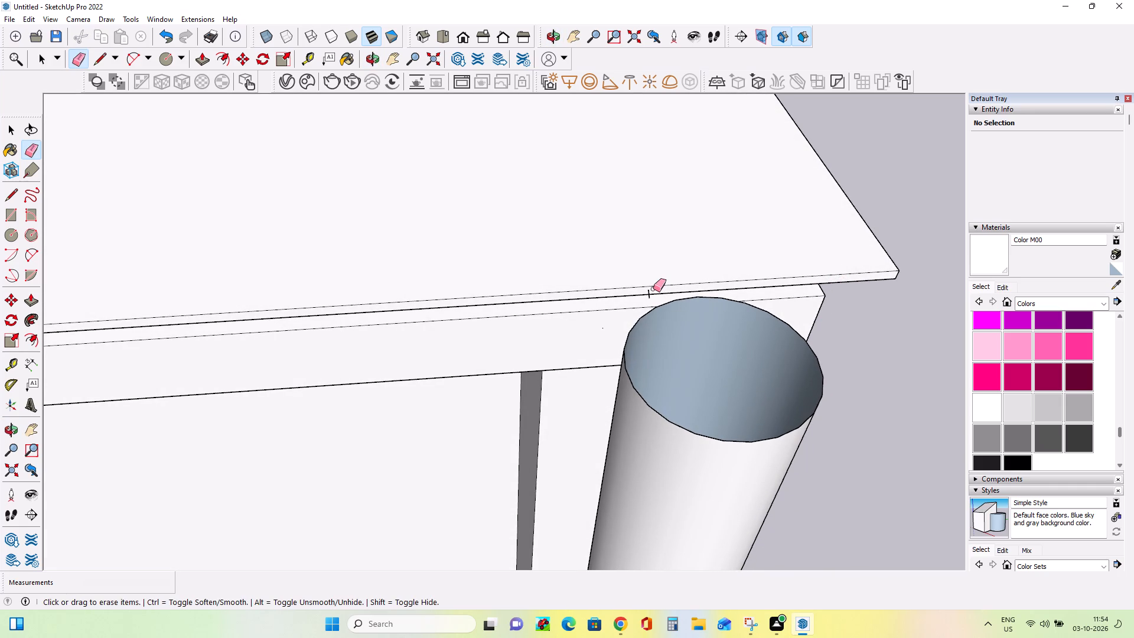
{"action": "left_click", "coordinate": [649, 294]}
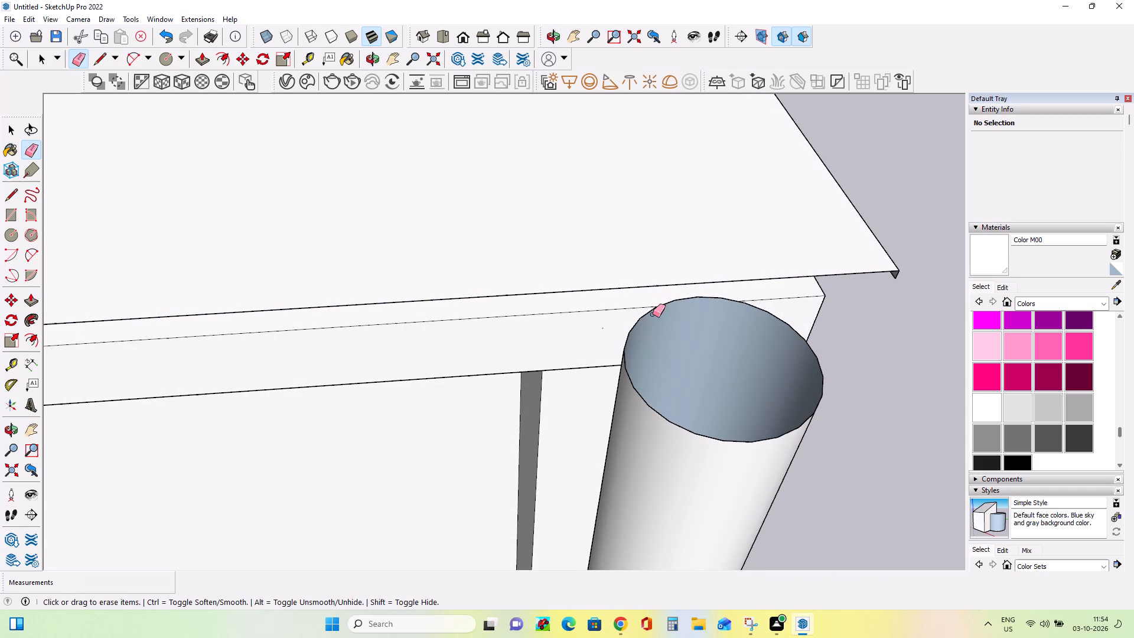
{"action": "key", "text": "ctrl+z"}
{"action": "scroll", "coordinate": [647, 300], "scroll_direction": "up", "scroll_amount": 3}
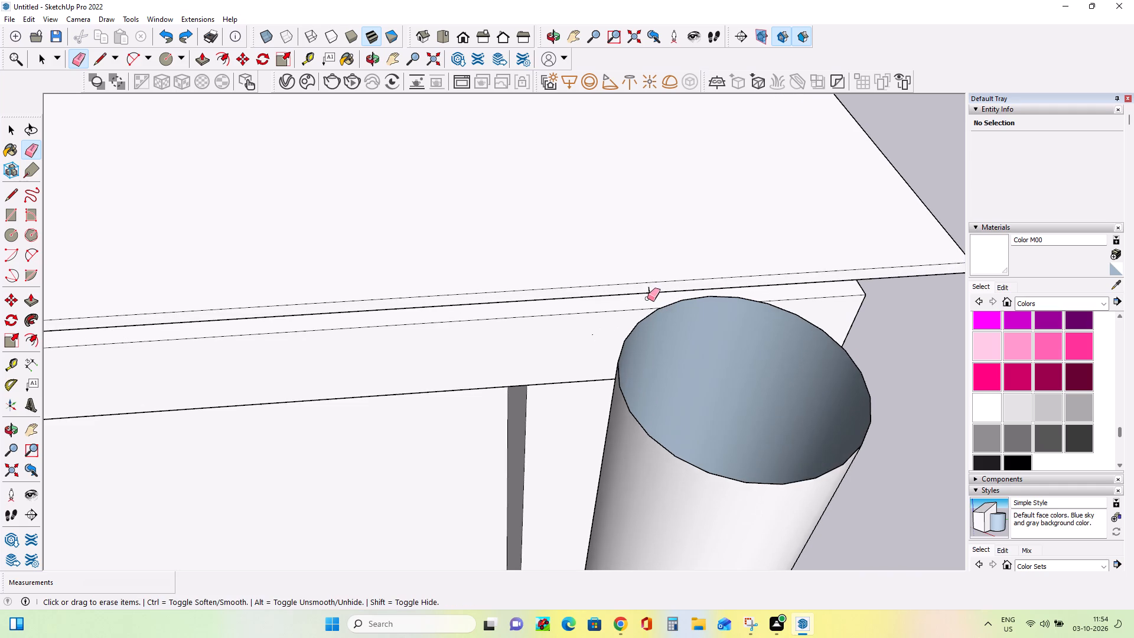
{"action": "middle_click_drag", "start_coordinate": [648, 300], "coordinate": [670, 333]}
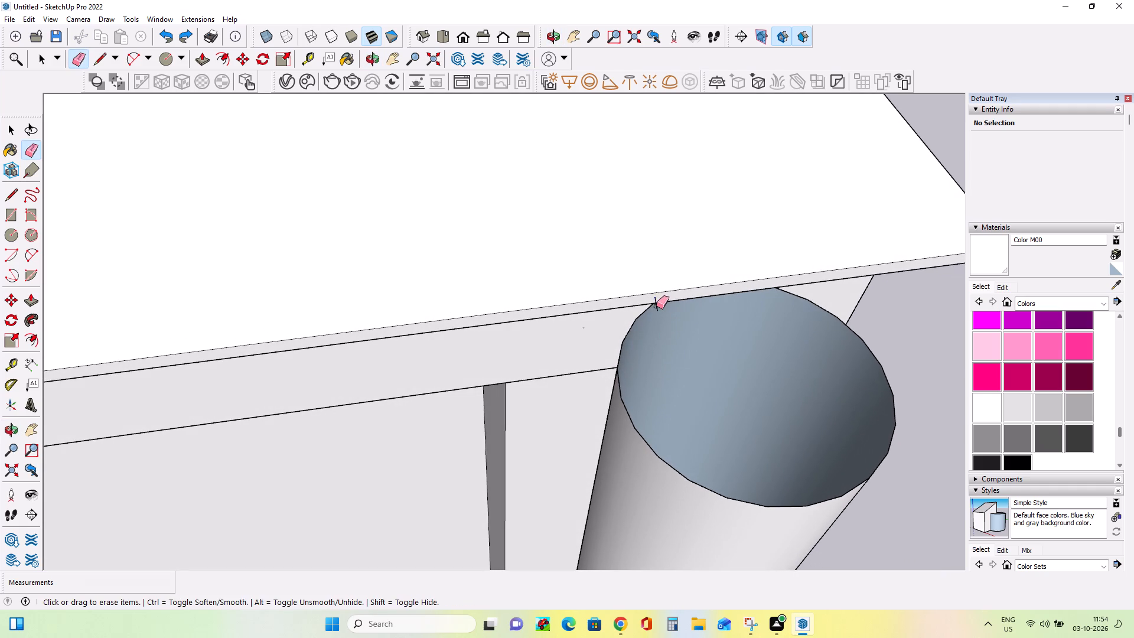
{"action": "left_click", "coordinate": [656, 306]}
Push the roof slab's thin front edge face inward by about another 3/4".
{"action": "left_click", "coordinate": [28, 300]}
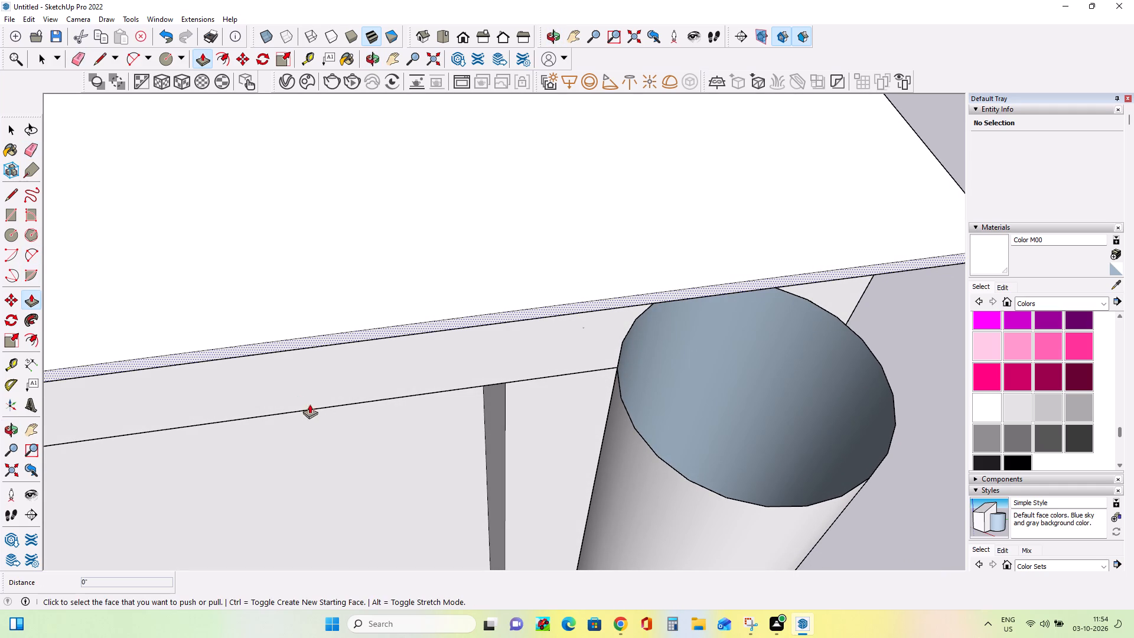
{"action": "left_click", "coordinate": [325, 340]}
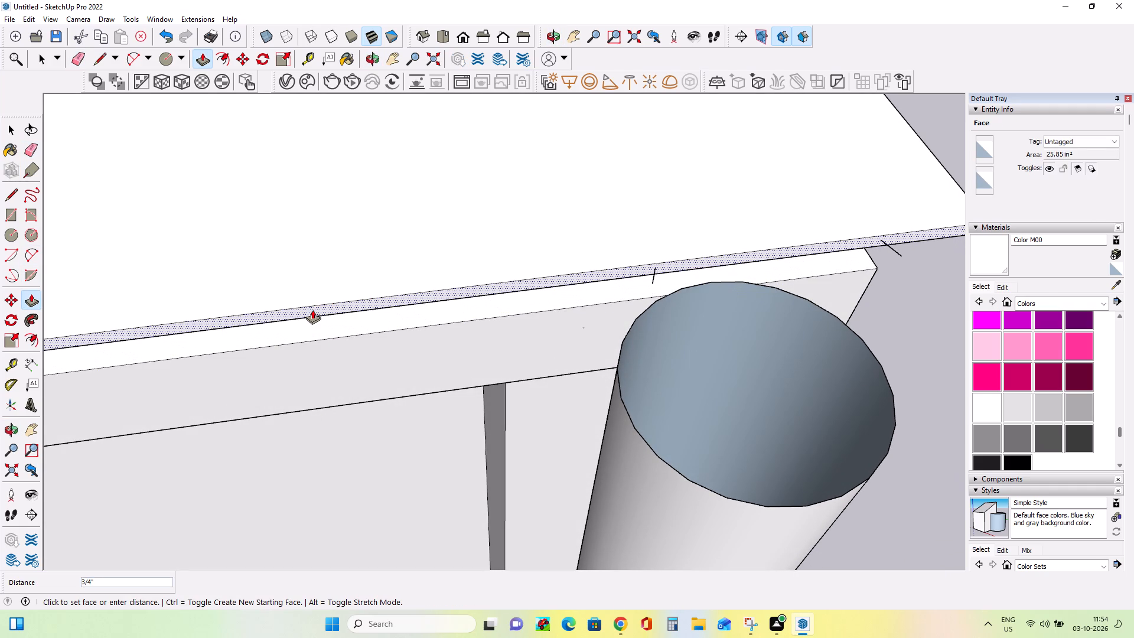
{"action": "left_click", "coordinate": [312, 310]}
Erase the two short stray segments crossing the roof slab's edge on either side of the corner column.
{"action": "left_click", "coordinate": [27, 145]}
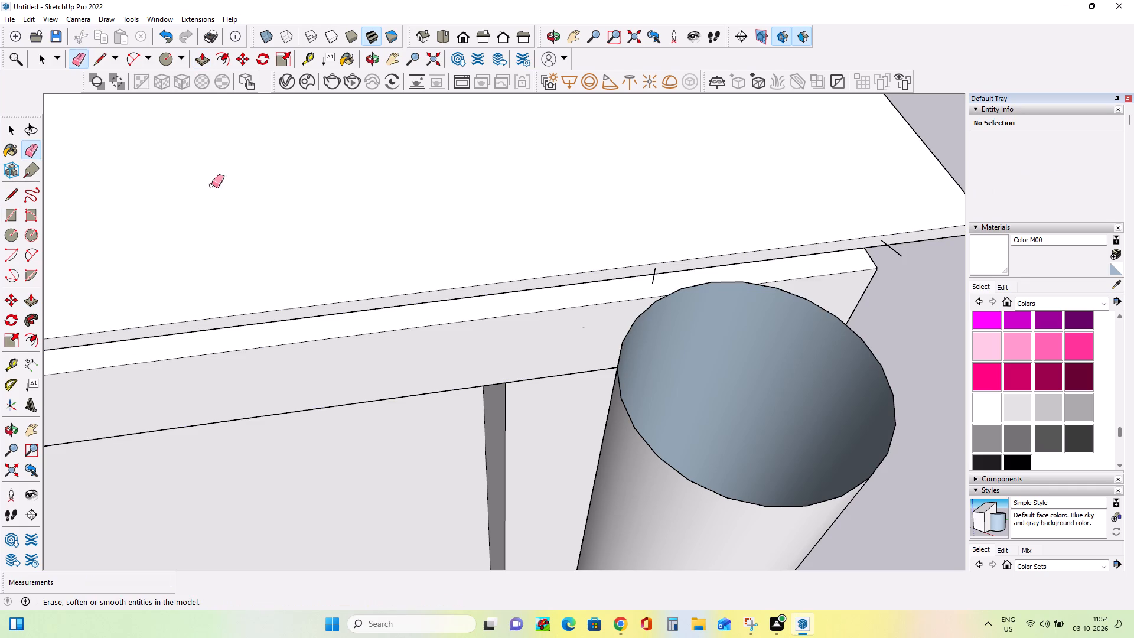
{"action": "left_click", "coordinate": [653, 283]}
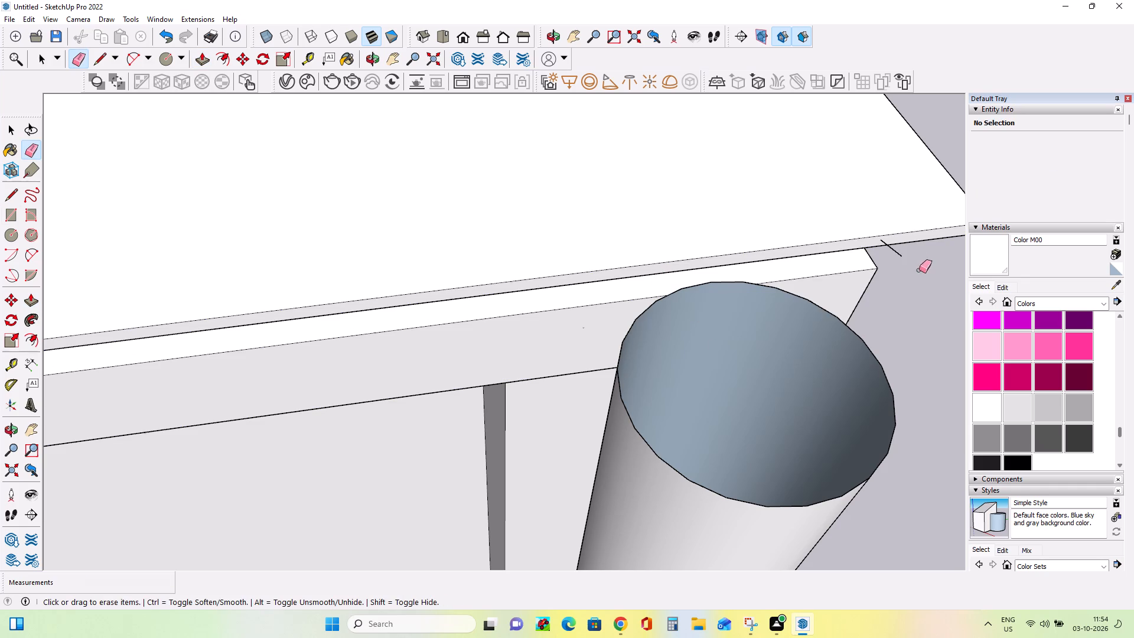
{"action": "left_click", "coordinate": [897, 253]}
Push the roof slab's thin front edge face, and the beam face below it, slightly further inward behind the corner column.
{"action": "middle_click_drag", "start_coordinate": [684, 395], "coordinate": [754, 425]}
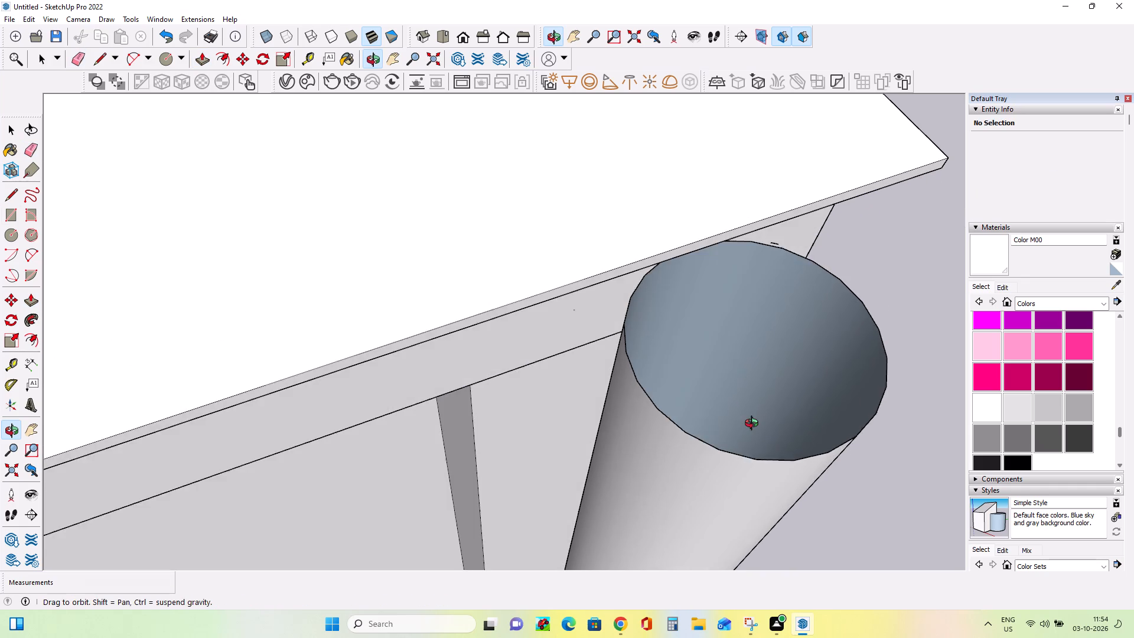
{"action": "middle_click_drag", "start_coordinate": [754, 425], "coordinate": [750, 417]}
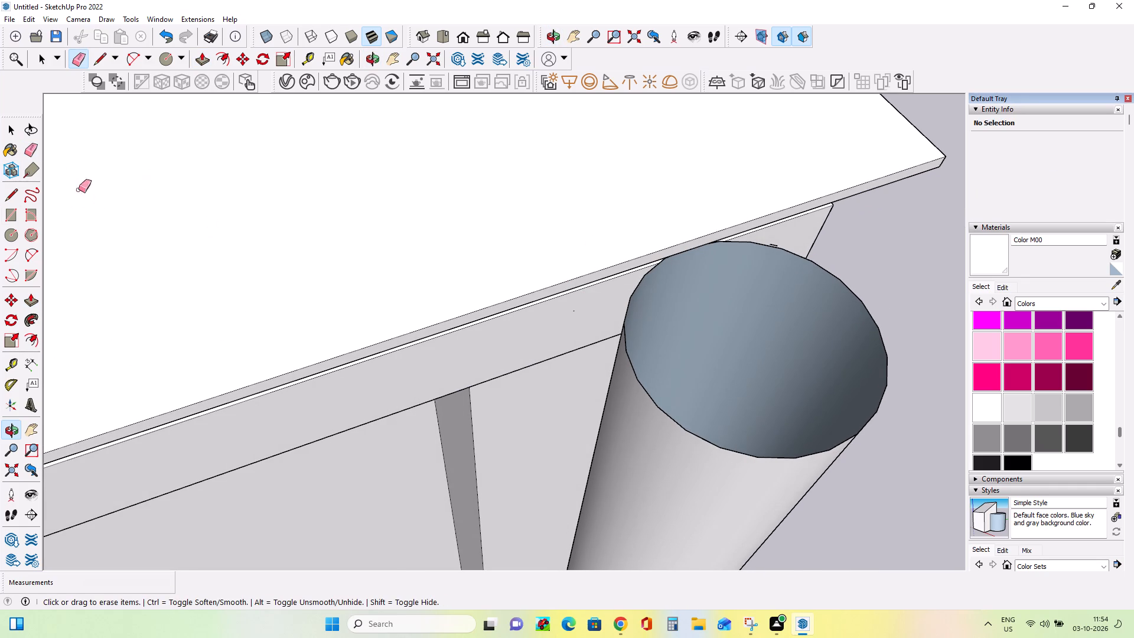
{"action": "left_click", "coordinate": [27, 302]}
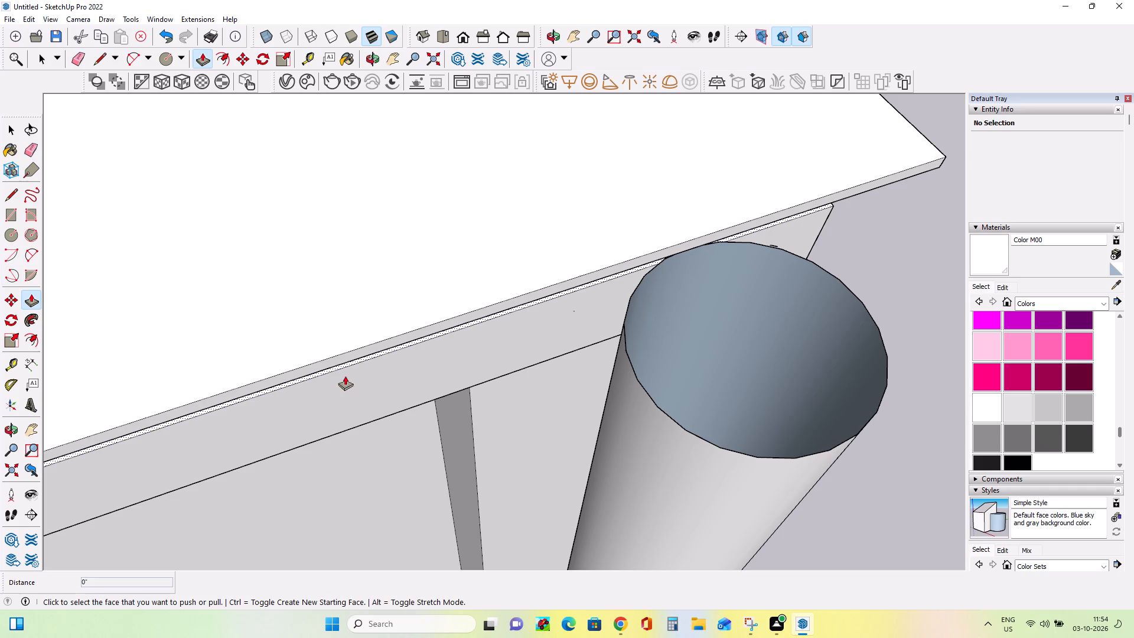
{"action": "left_click", "coordinate": [344, 357]}
{"action": "left_click", "coordinate": [338, 341]}
{"action": "left_click", "coordinate": [356, 372]}
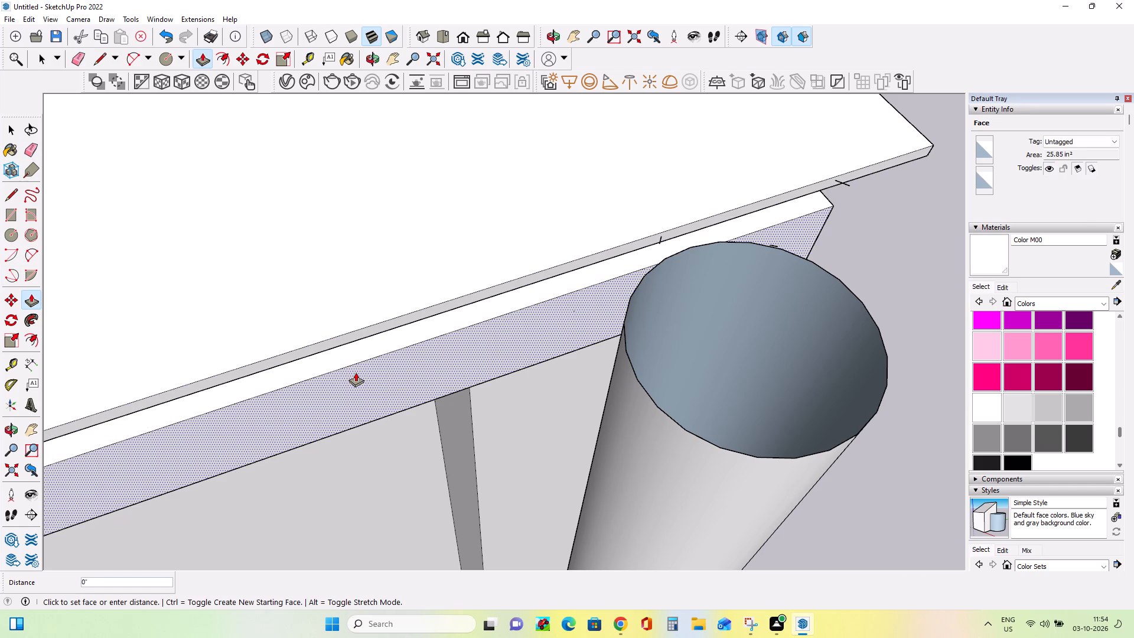
{"action": "left_click", "coordinate": [347, 355]}
Erase the stray segments on the beam face and roof slab edge beside the corner column, undoing accidental deletions of the slab's edge.
{"action": "middle_click_drag", "start_coordinate": [419, 378], "coordinate": [425, 378]}
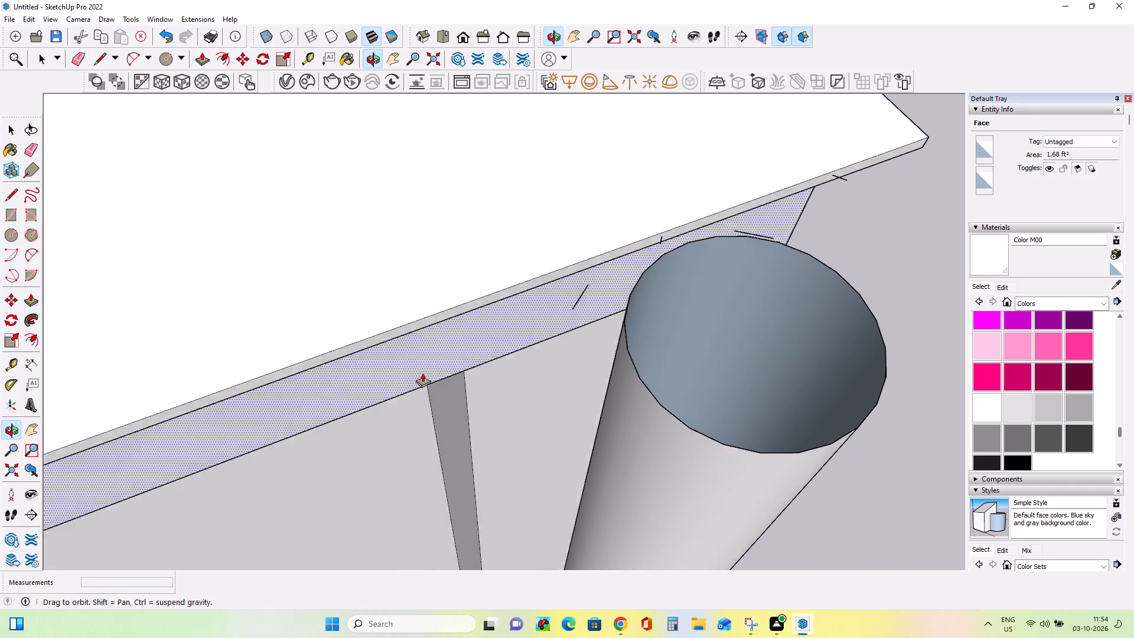
{"action": "middle_click", "coordinate": [421, 372]}
{"action": "left_click", "coordinate": [29, 152]}
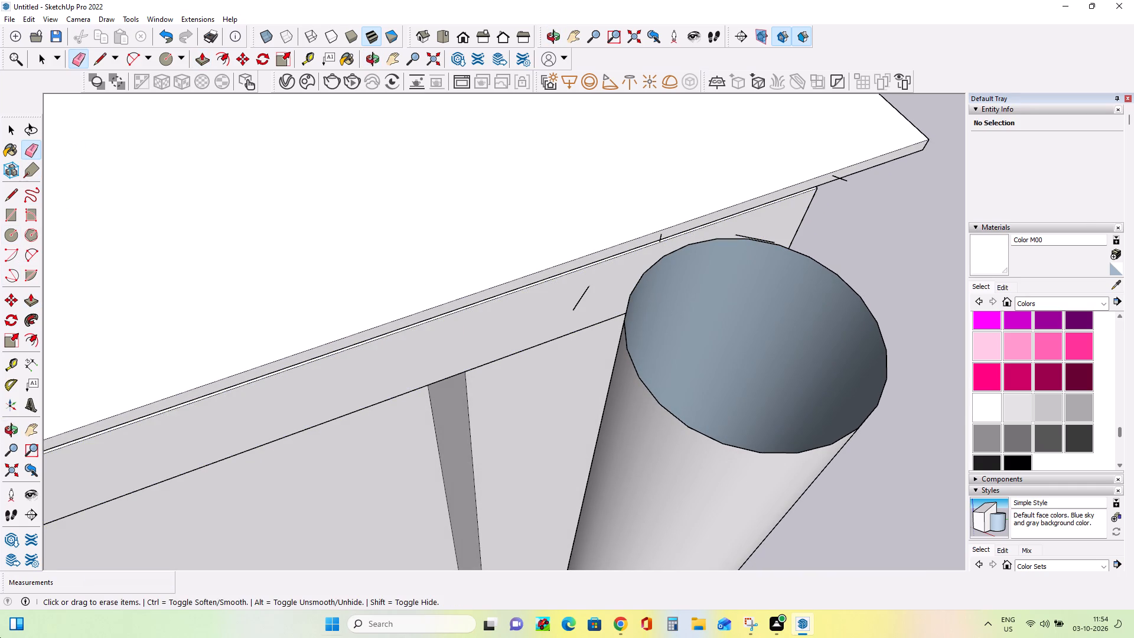
{"action": "left_click", "coordinate": [578, 302]}
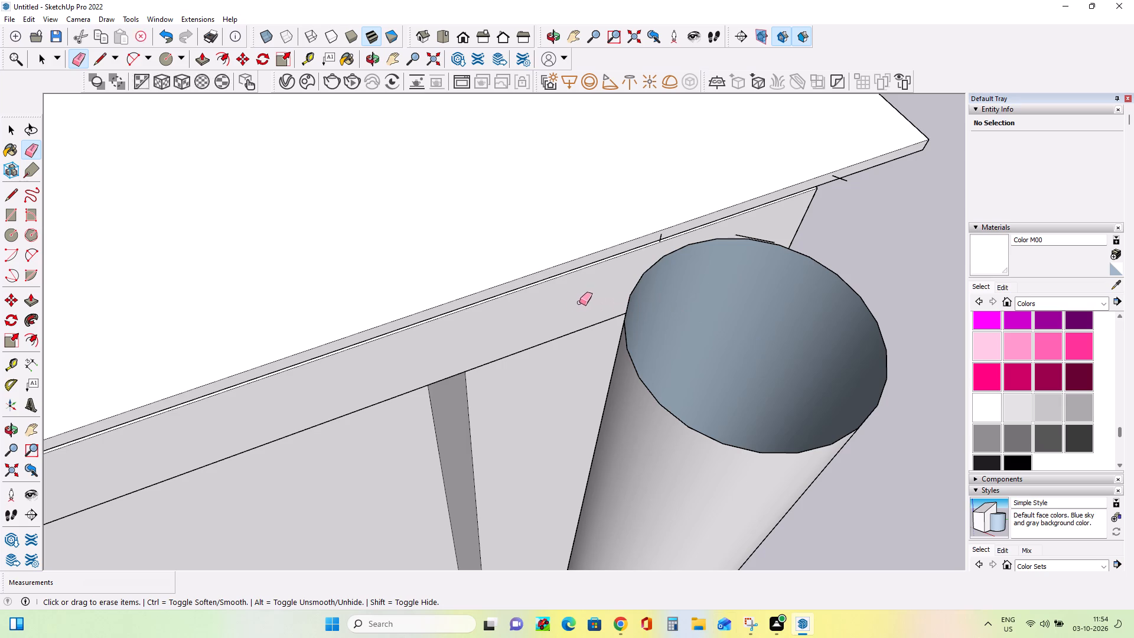
{"action": "left_click", "coordinate": [661, 239]}
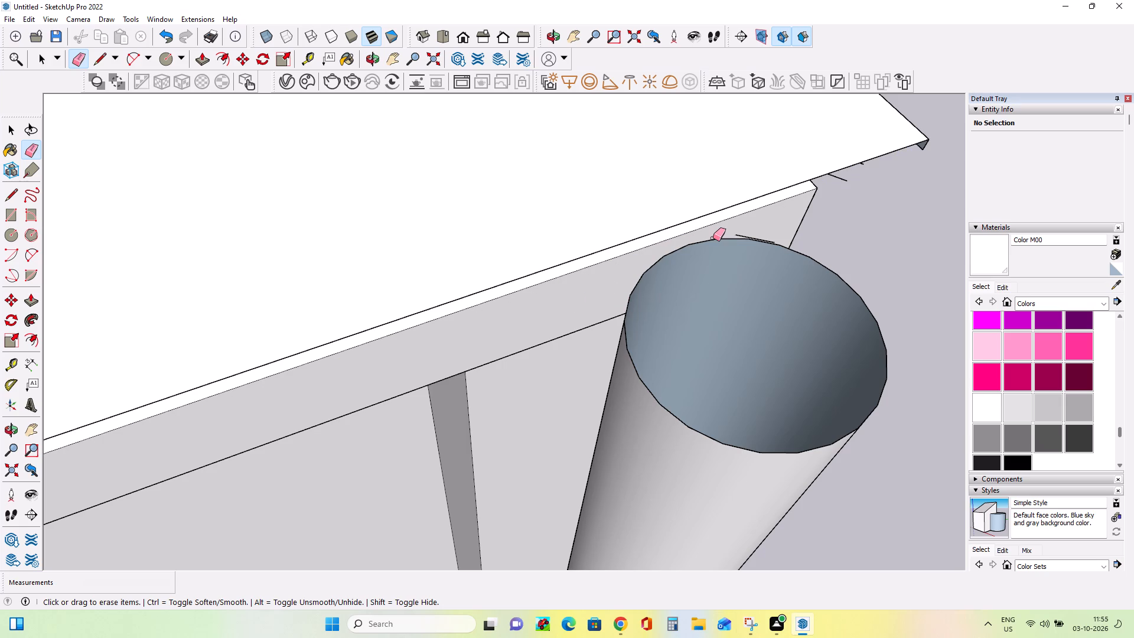
{"action": "key", "text": "ctrl+z"}
{"action": "middle_click_drag", "start_coordinate": [660, 239], "coordinate": [677, 268]}
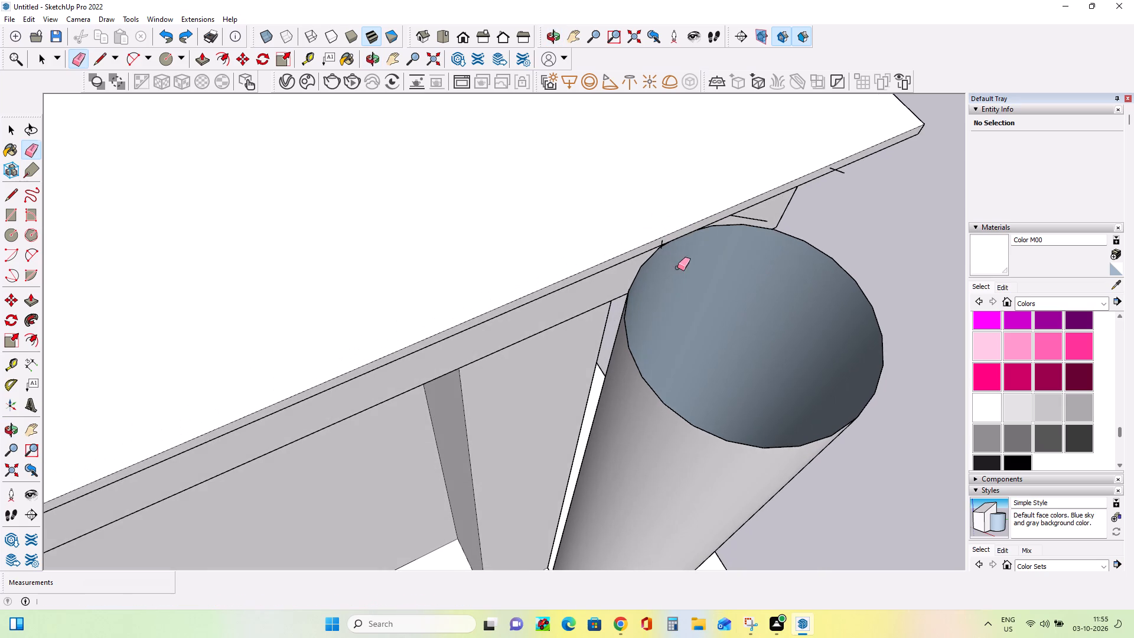
{"action": "scroll", "coordinate": [672, 246], "scroll_direction": "up", "scroll_amount": 8}
{"action": "left_click", "coordinate": [641, 245]}
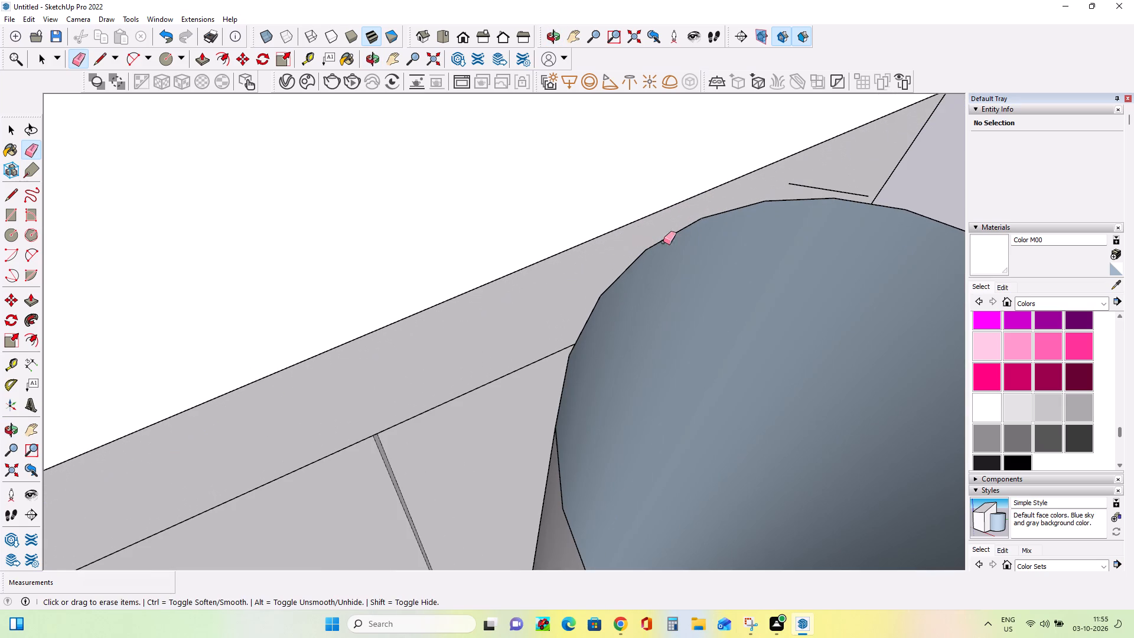
{"action": "key", "text": "ctrl+z"}
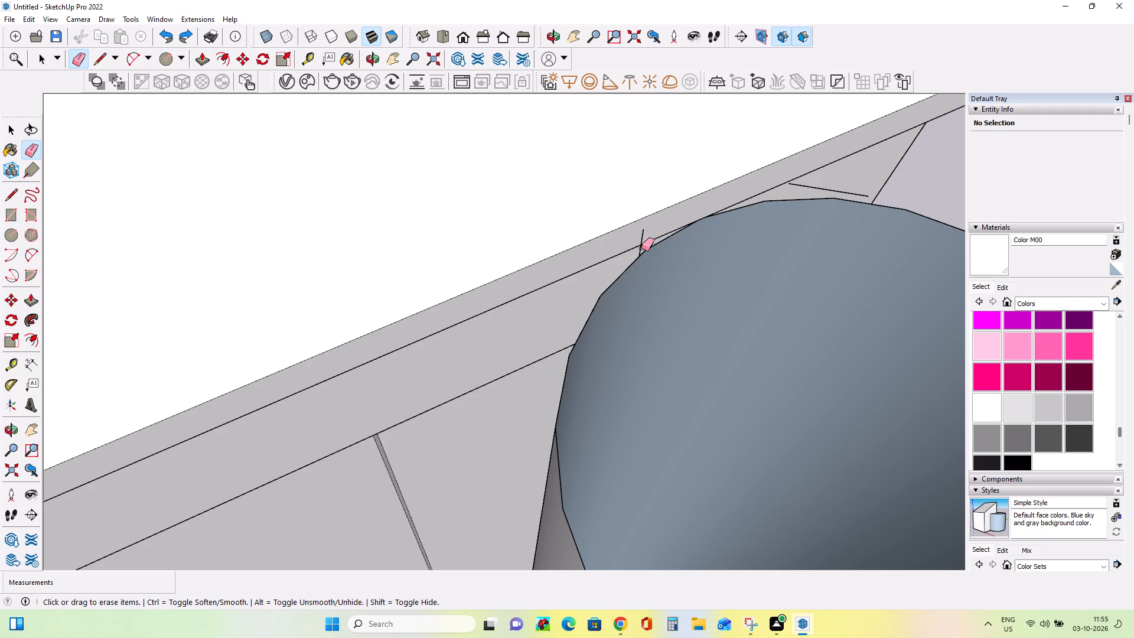
{"action": "left_click", "coordinate": [641, 248]}
{"action": "left_click", "coordinate": [809, 187]}
Erase the short stray segment crossing the roof slab's front edge between the corner column and the slab corner.
{"action": "scroll", "coordinate": [661, 303], "scroll_direction": "down", "scroll_amount": 8}
{"action": "middle_click", "coordinate": [671, 353]}
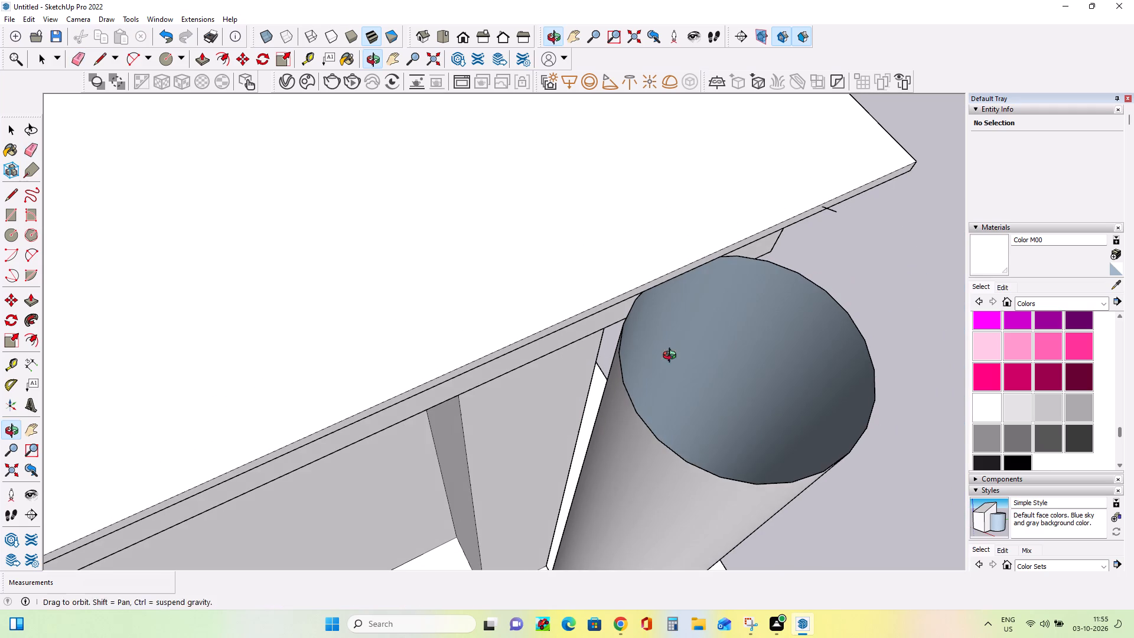
{"action": "middle_click_drag", "start_coordinate": [655, 340], "coordinate": [646, 308]}
{"action": "scroll", "coordinate": [847, 191], "scroll_direction": "up", "scroll_amount": 7}
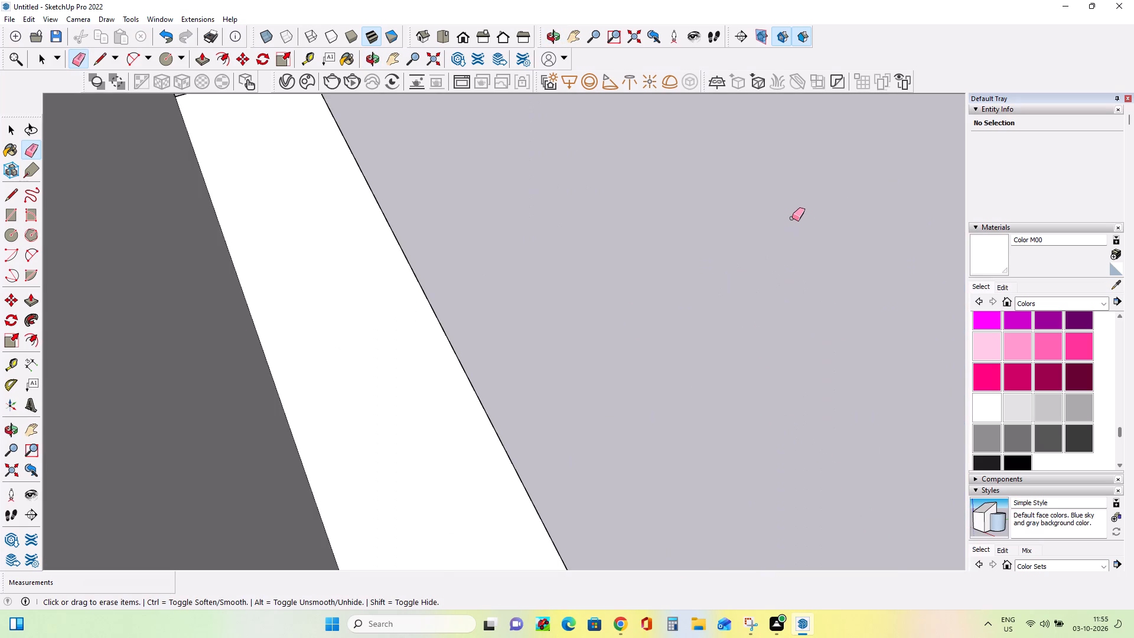
{"action": "scroll", "coordinate": [791, 220], "scroll_direction": "down", "scroll_amount": 3}
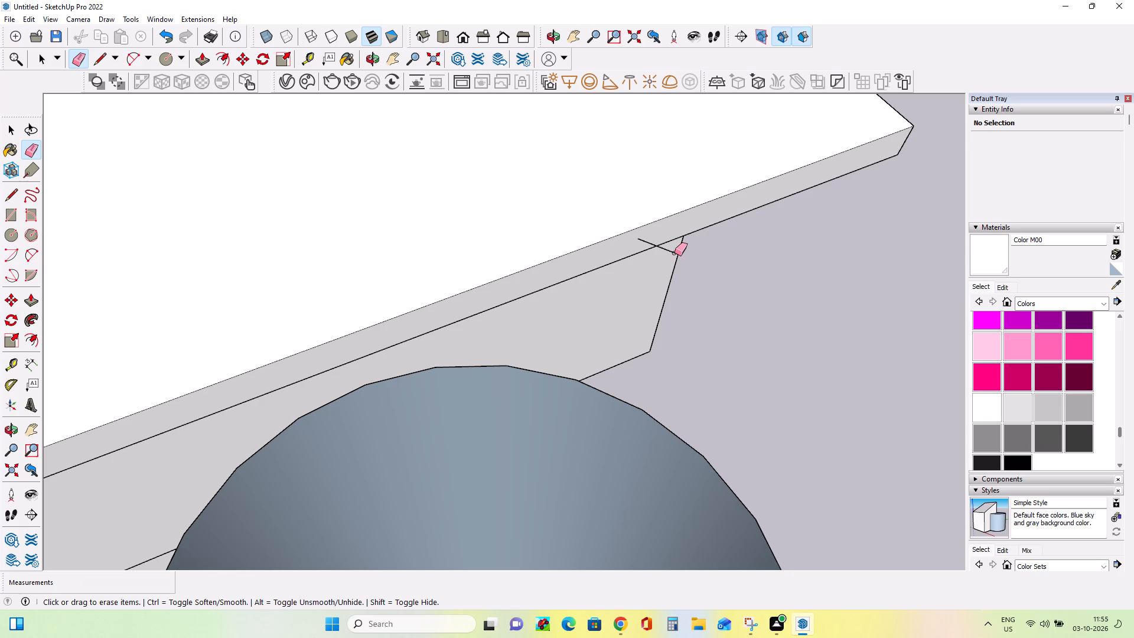
{"action": "left_click", "coordinate": [674, 253]}
{"action": "scroll", "coordinate": [746, 264], "scroll_direction": "down", "scroll_amount": 4}
{"action": "middle_click_drag", "start_coordinate": [718, 284], "coordinate": [712, 276]}
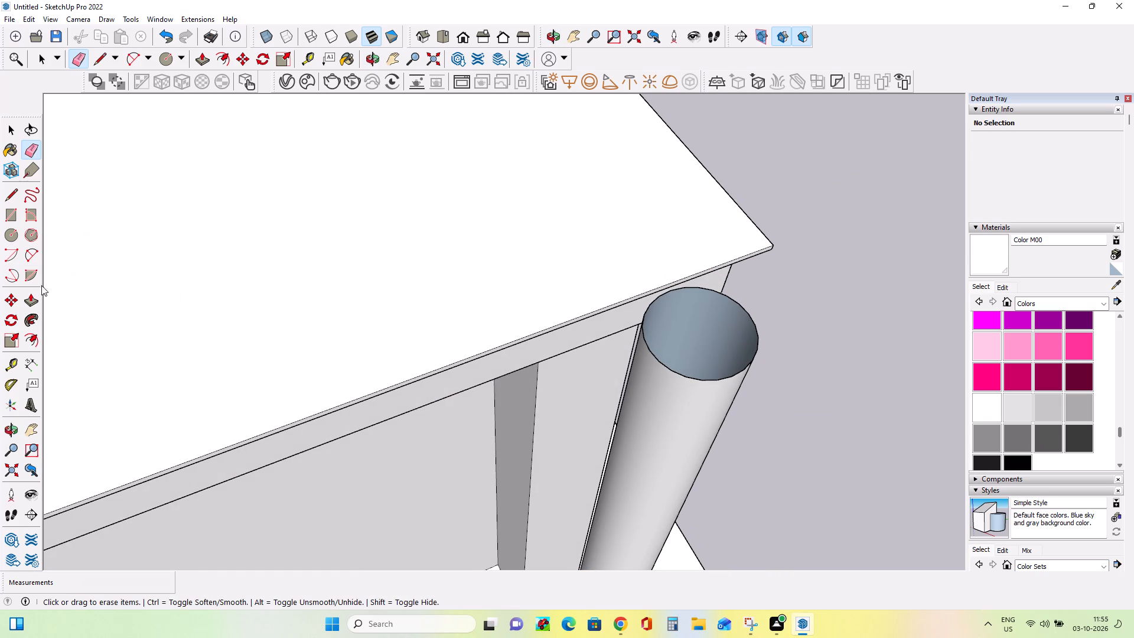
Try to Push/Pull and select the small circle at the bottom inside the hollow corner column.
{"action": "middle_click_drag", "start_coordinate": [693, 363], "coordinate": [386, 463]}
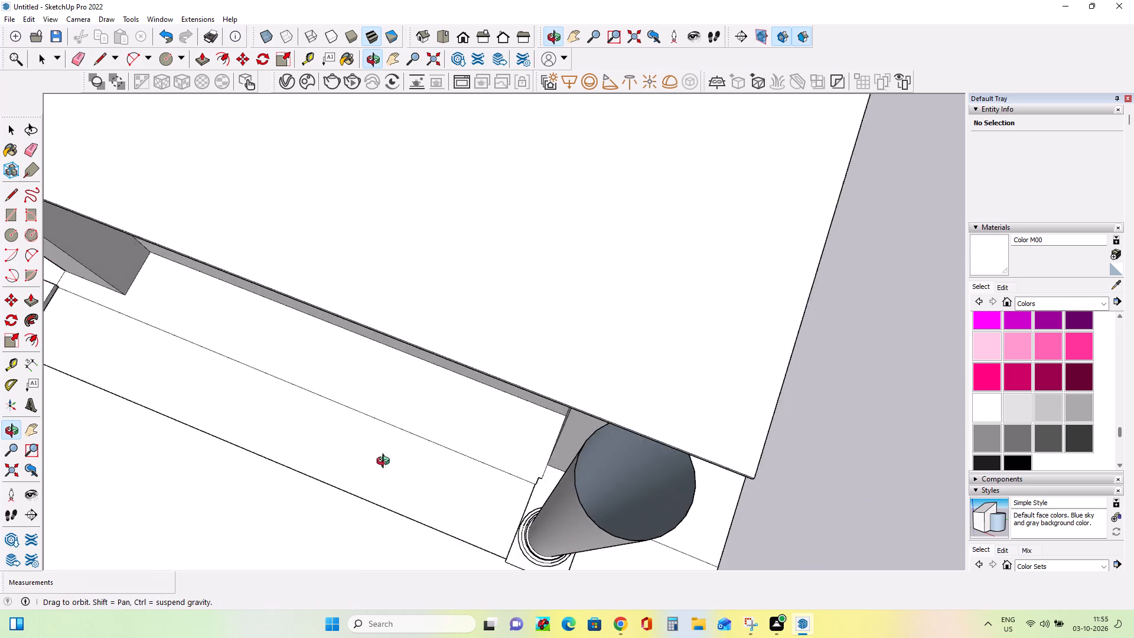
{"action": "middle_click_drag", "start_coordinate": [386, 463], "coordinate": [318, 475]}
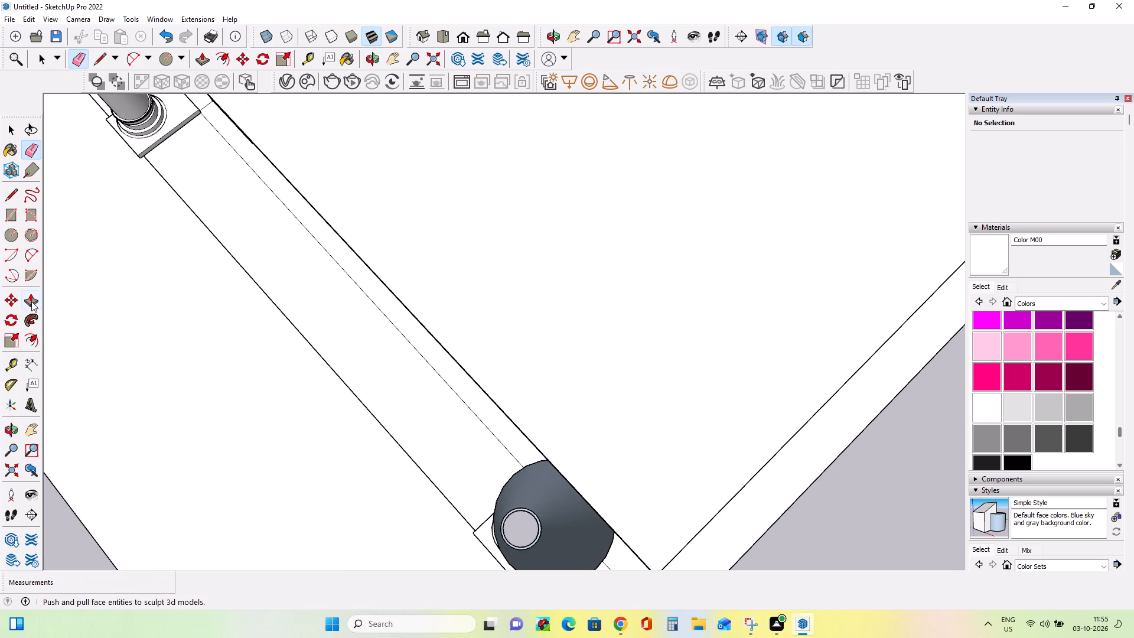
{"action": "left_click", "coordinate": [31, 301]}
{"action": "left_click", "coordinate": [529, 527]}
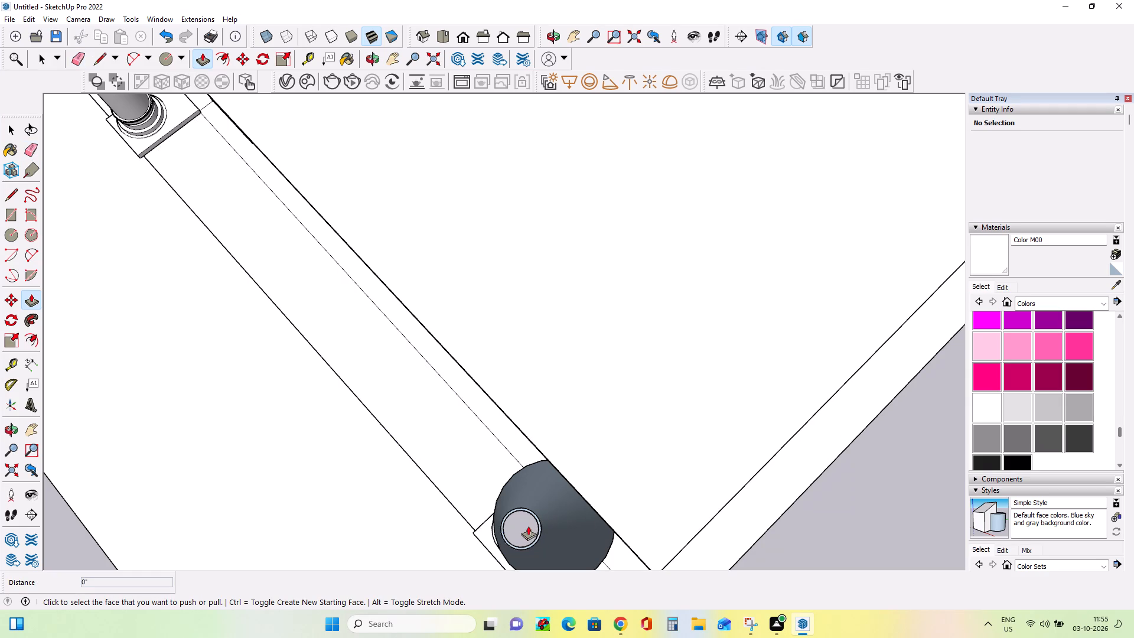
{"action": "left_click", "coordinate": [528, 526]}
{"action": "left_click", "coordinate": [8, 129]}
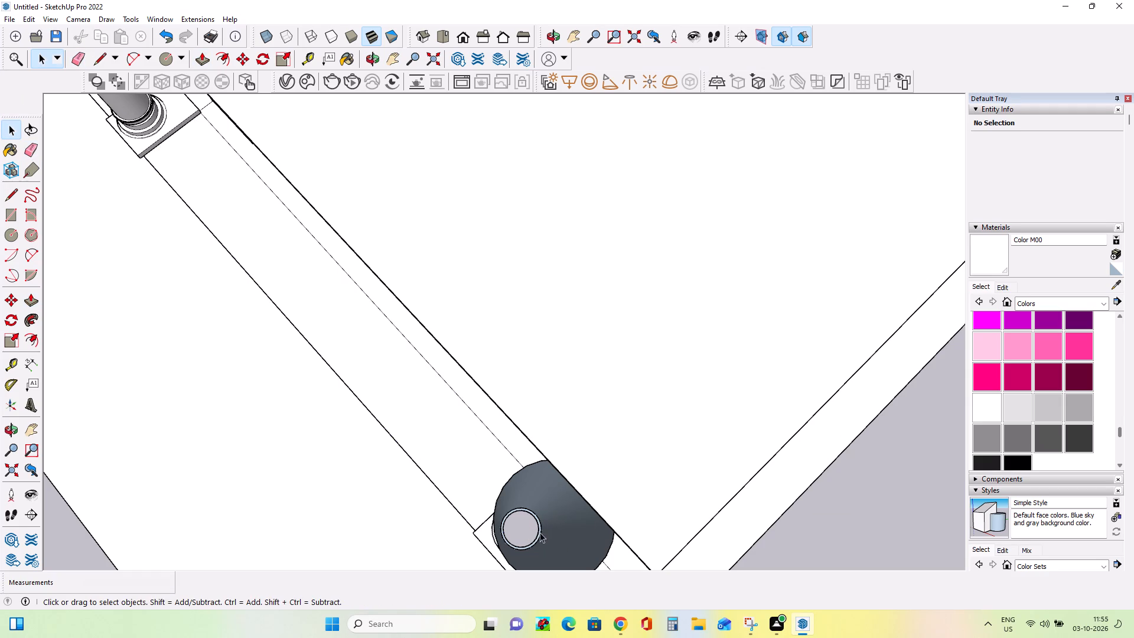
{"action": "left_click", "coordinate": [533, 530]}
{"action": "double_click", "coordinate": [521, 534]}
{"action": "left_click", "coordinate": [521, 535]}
Select the thin ring face with its edges at the corner column's inner base and pull it up about 6' 13/16" to the column top.
{"action": "middle_click_drag", "start_coordinate": [521, 533], "coordinate": [548, 513]}
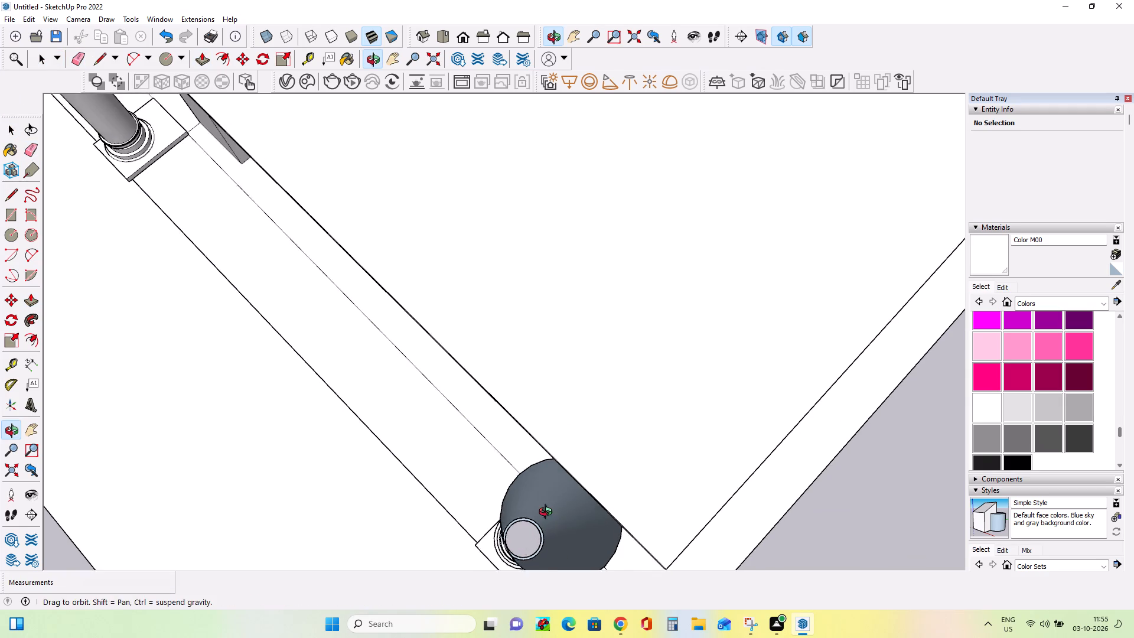
{"action": "middle_click_drag", "start_coordinate": [548, 513], "coordinate": [552, 512]}
{"action": "scroll", "coordinate": [542, 547], "scroll_direction": "up", "scroll_amount": 5}
{"action": "double_click", "coordinate": [529, 552]}
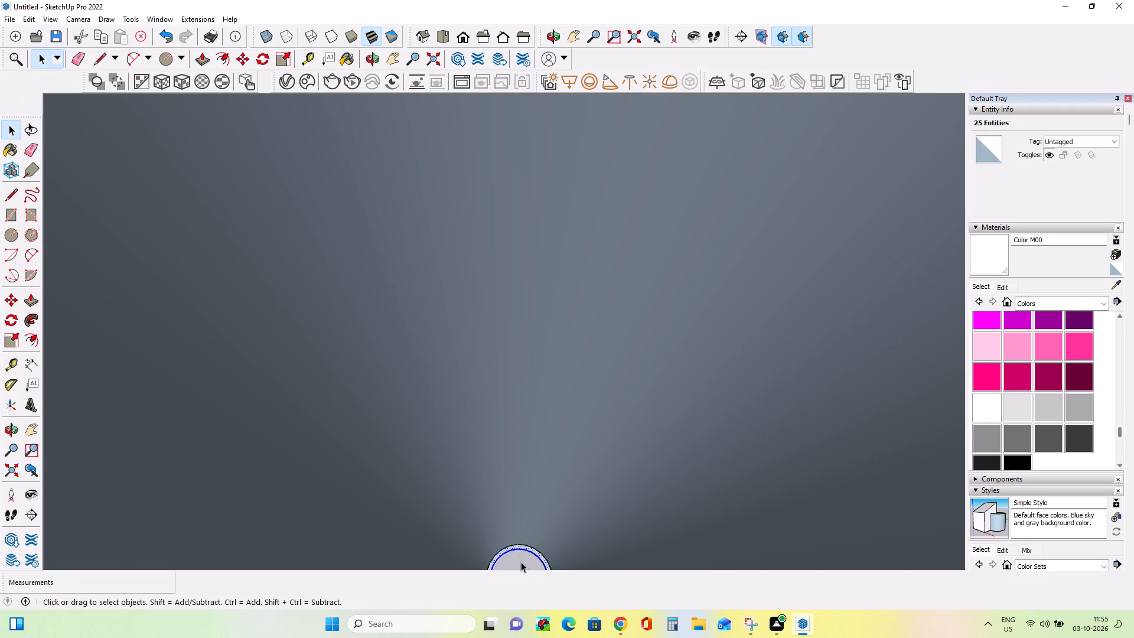
{"action": "scroll", "coordinate": [517, 548], "scroll_direction": "down", "scroll_amount": 9}
{"action": "middle_click_drag", "start_coordinate": [528, 562], "coordinate": [538, 585]}
{"action": "middle_click_drag", "start_coordinate": [522, 544], "coordinate": [523, 508]}
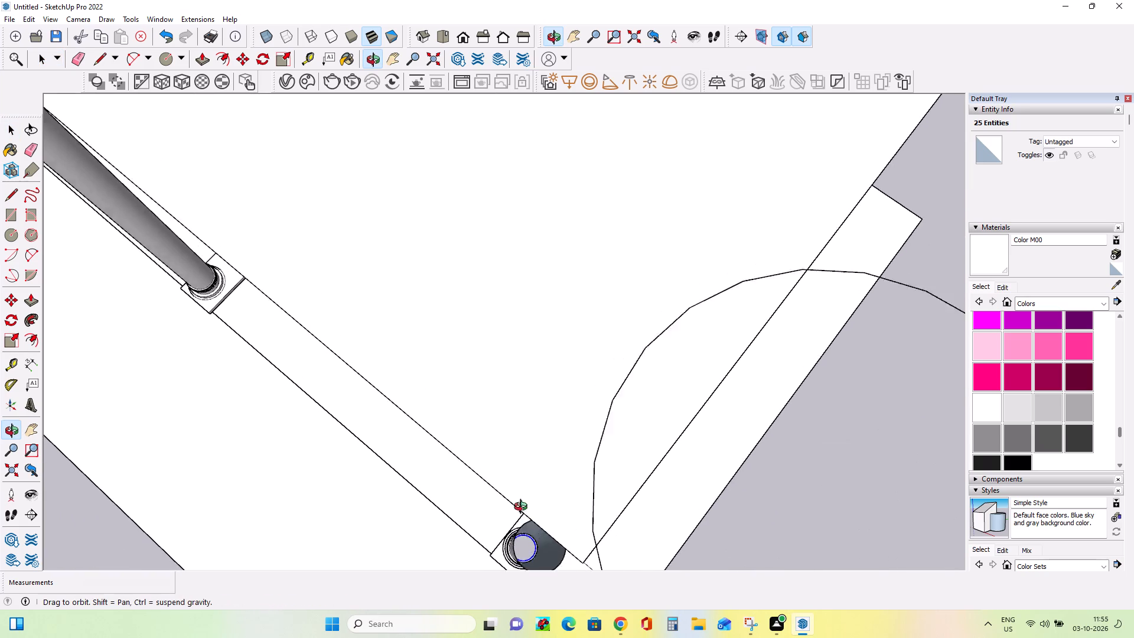
{"action": "middle_click_drag", "start_coordinate": [523, 508], "coordinate": [528, 526]}
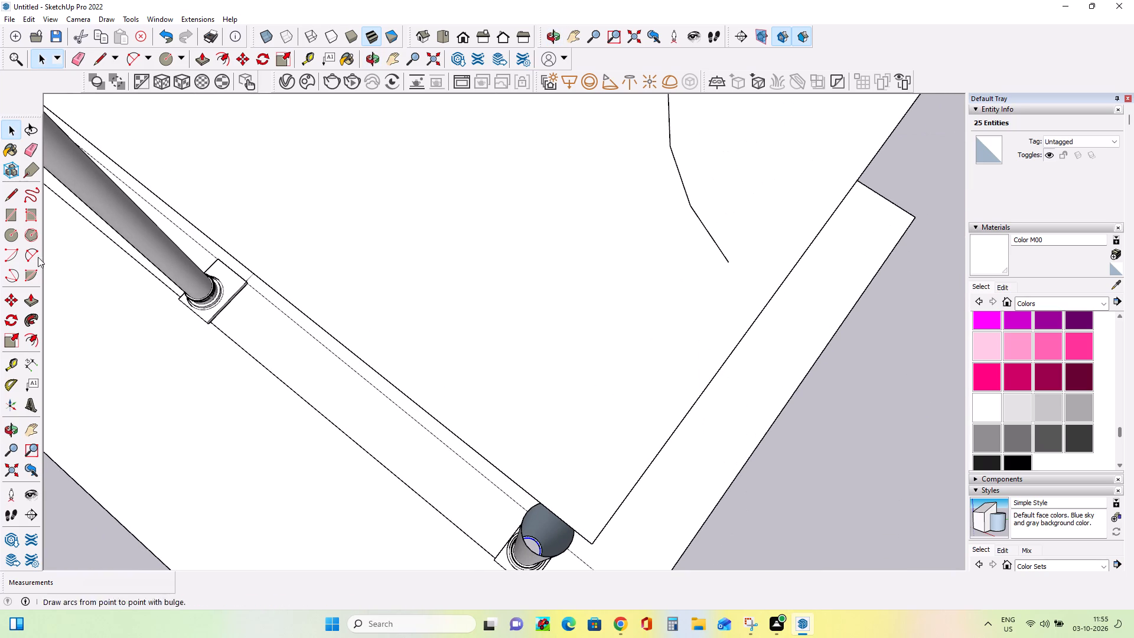
{"action": "left_click", "coordinate": [35, 300]}
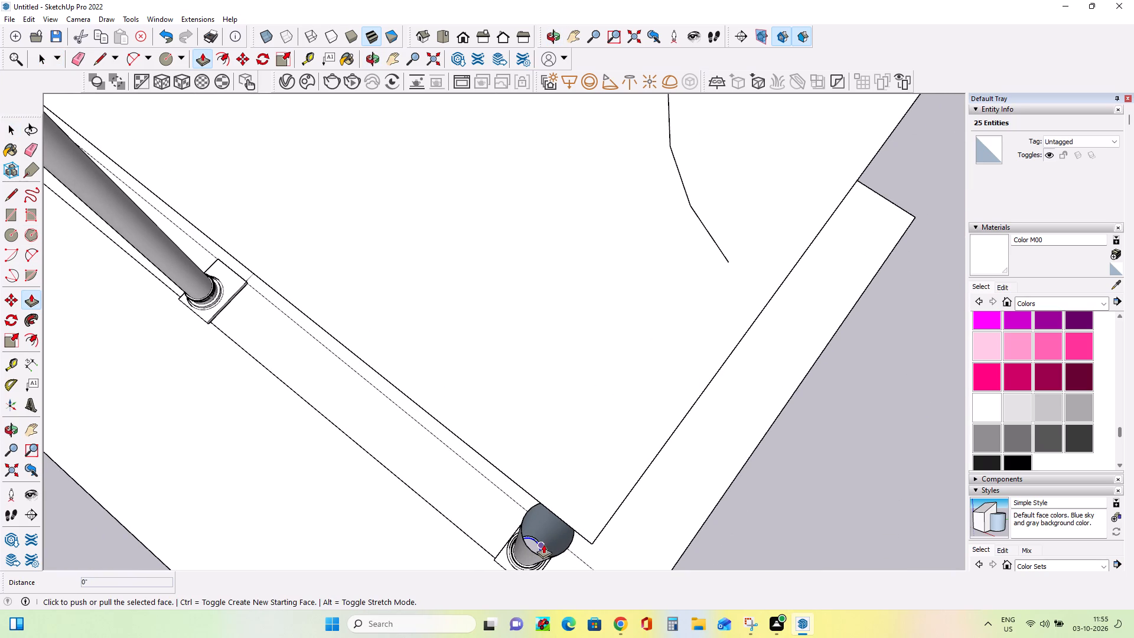
{"action": "scroll", "coordinate": [543, 544], "scroll_direction": "up", "scroll_amount": 4}
{"action": "middle_click_drag", "start_coordinate": [543, 546], "coordinate": [537, 561]}
{"action": "left_click", "coordinate": [518, 551]}
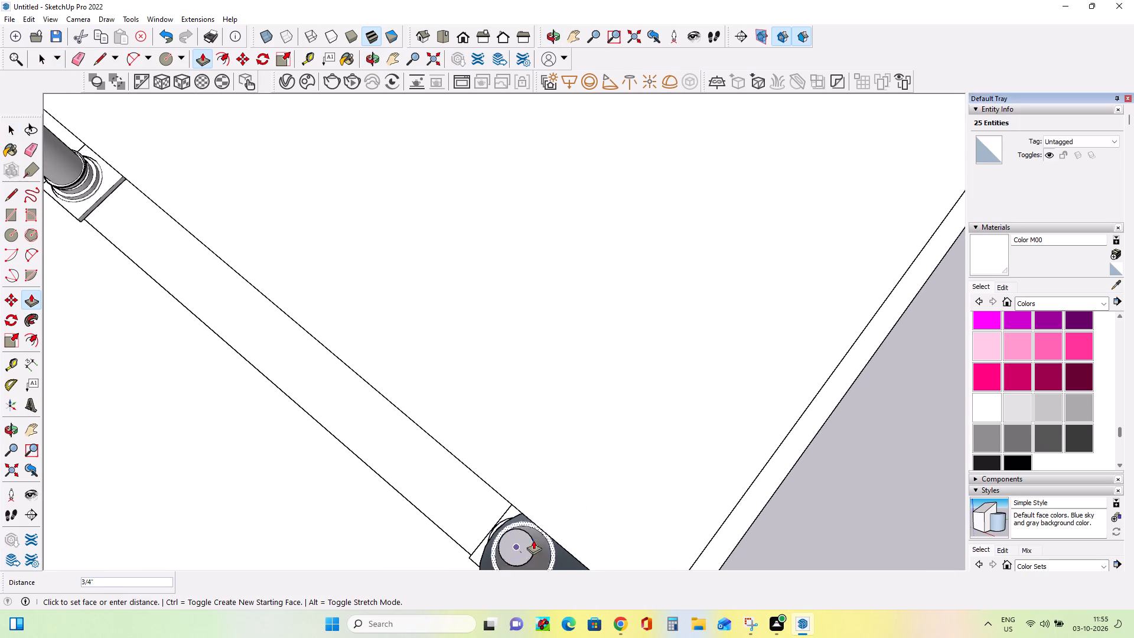
{"action": "scroll", "coordinate": [509, 507], "scroll_direction": "down", "scroll_amount": 2}
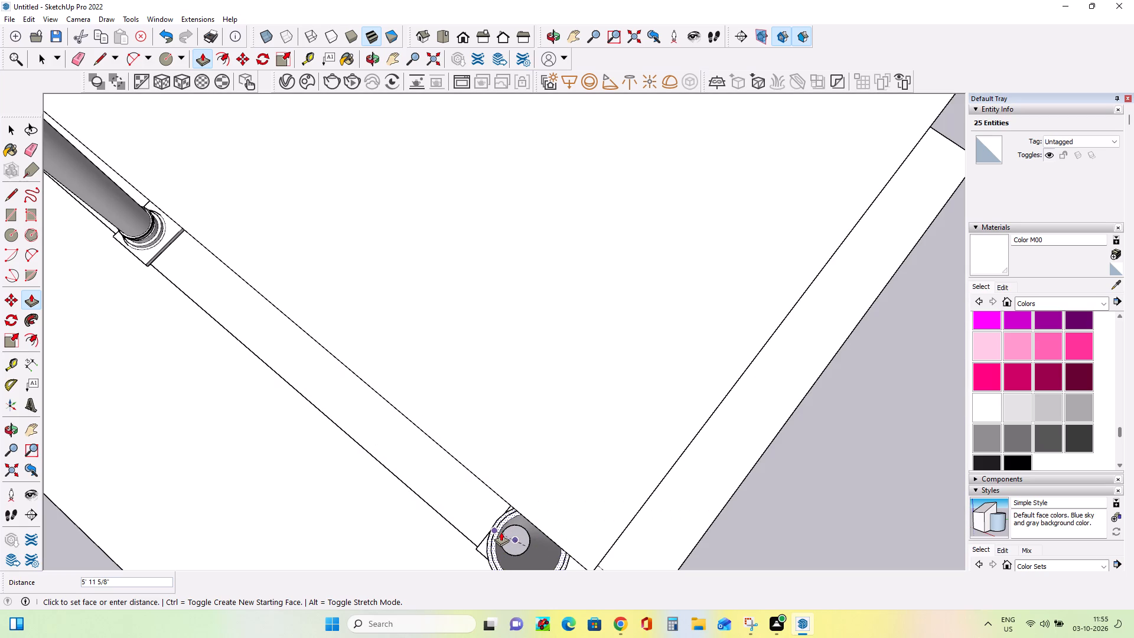
{"action": "scroll", "coordinate": [524, 526], "scroll_direction": "down", "scroll_amount": 1}
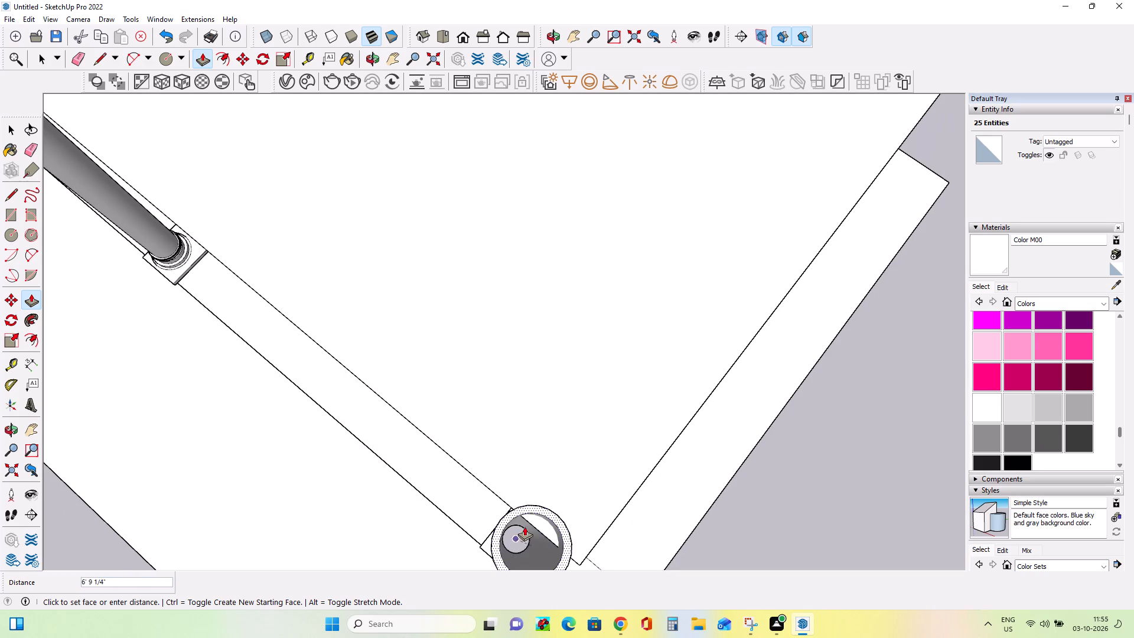
{"action": "middle_click_drag", "start_coordinate": [524, 526], "coordinate": [558, 486]}
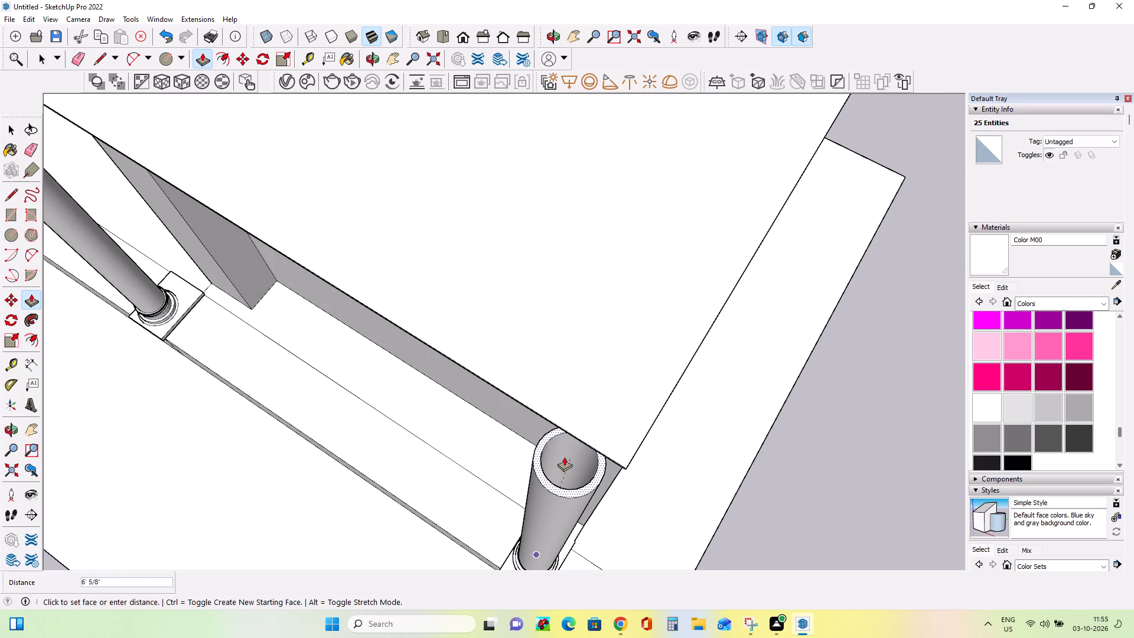
{"action": "left_click", "coordinate": [564, 457]}
Examine the corner column from its base to its ring-shaped top and hollow interior.
{"action": "middle_click_drag", "start_coordinate": [517, 494], "coordinate": [564, 416]}
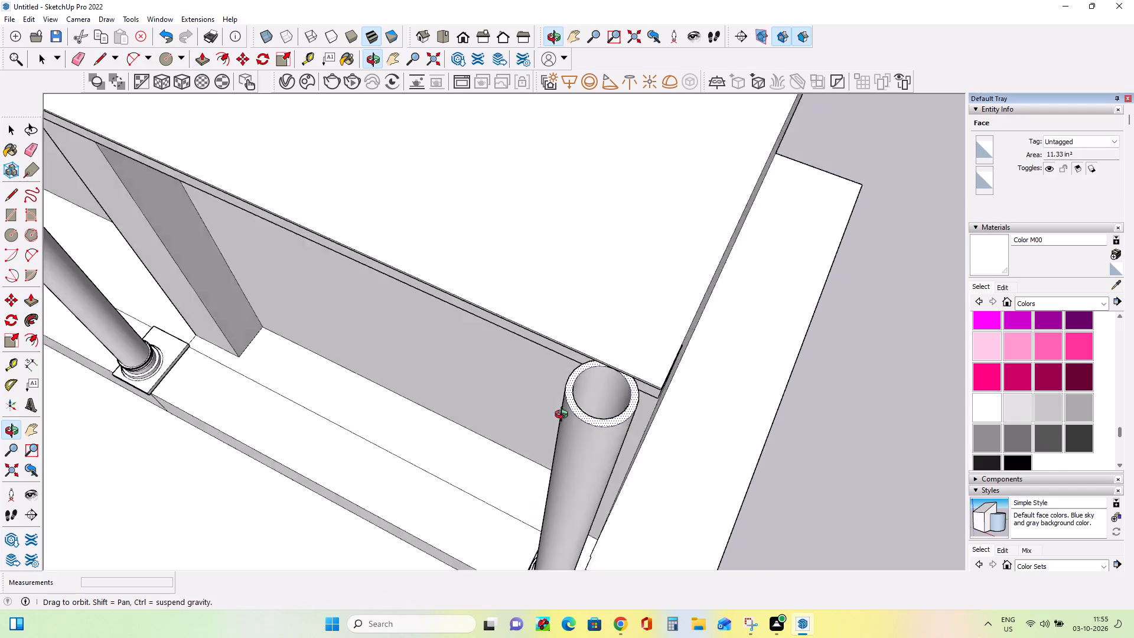
{"action": "middle_click_drag", "start_coordinate": [564, 416], "coordinate": [620, 200]}
{"action": "scroll", "coordinate": [621, 201], "scroll_direction": "down", "scroll_amount": 4}
{"action": "scroll", "coordinate": [623, 291], "scroll_direction": "down", "scroll_amount": 4}
{"action": "scroll", "coordinate": [650, 399], "scroll_direction": "up", "scroll_amount": 3}
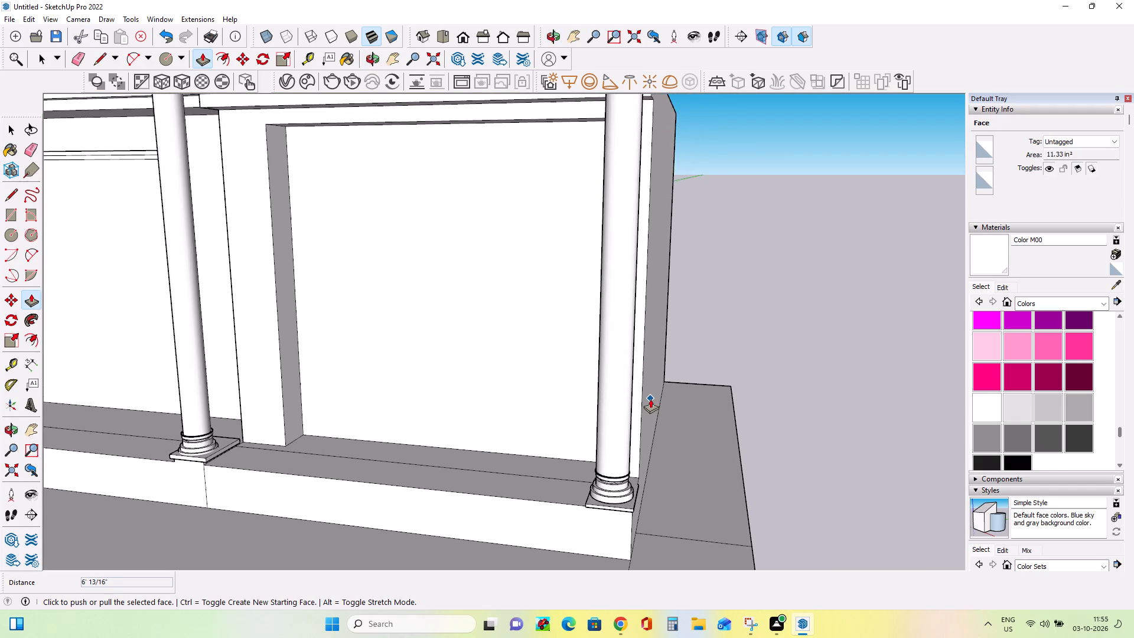
{"action": "scroll", "coordinate": [596, 304], "scroll_direction": "up", "scroll_amount": 1}
{"action": "middle_click_drag", "start_coordinate": [597, 304], "coordinate": [549, 525]}
{"action": "middle_click_drag", "start_coordinate": [660, 201], "coordinate": [592, 343]}
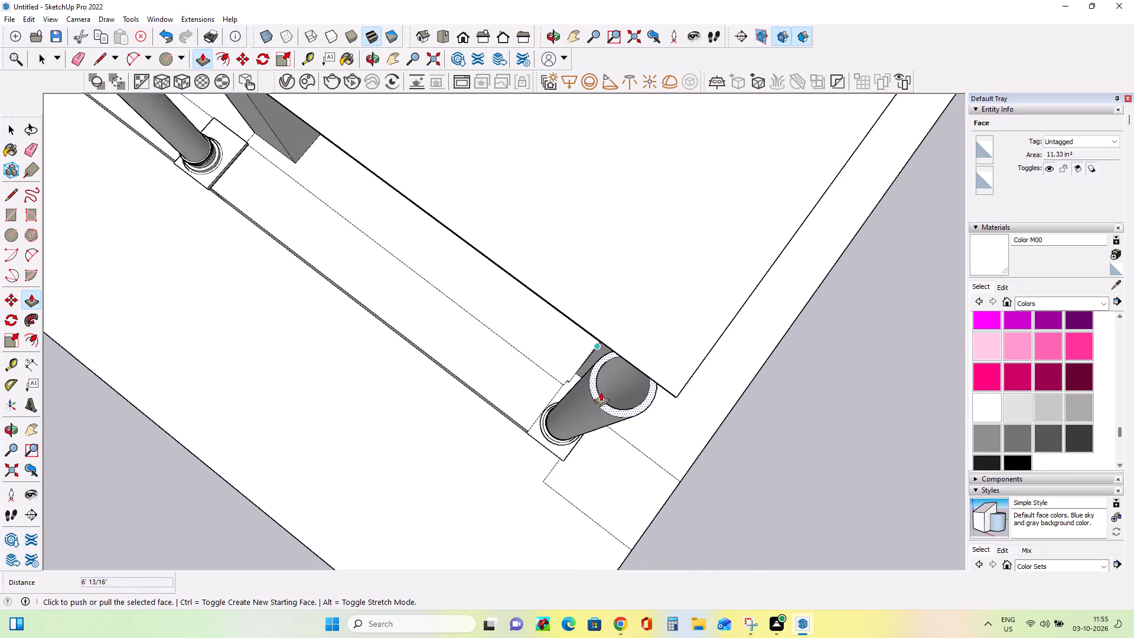
{"action": "scroll", "coordinate": [598, 393], "scroll_direction": "up", "scroll_amount": 10}
{"action": "middle_click_drag", "start_coordinate": [649, 390], "coordinate": [384, 304]}
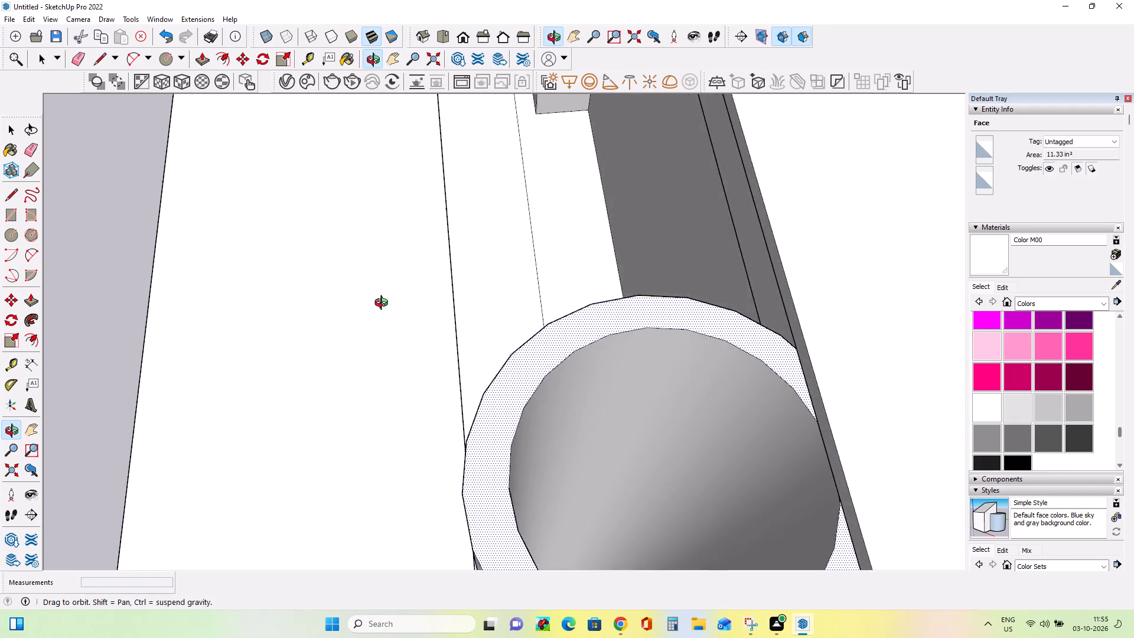
{"action": "middle_click_drag", "start_coordinate": [384, 304], "coordinate": [378, 406]}
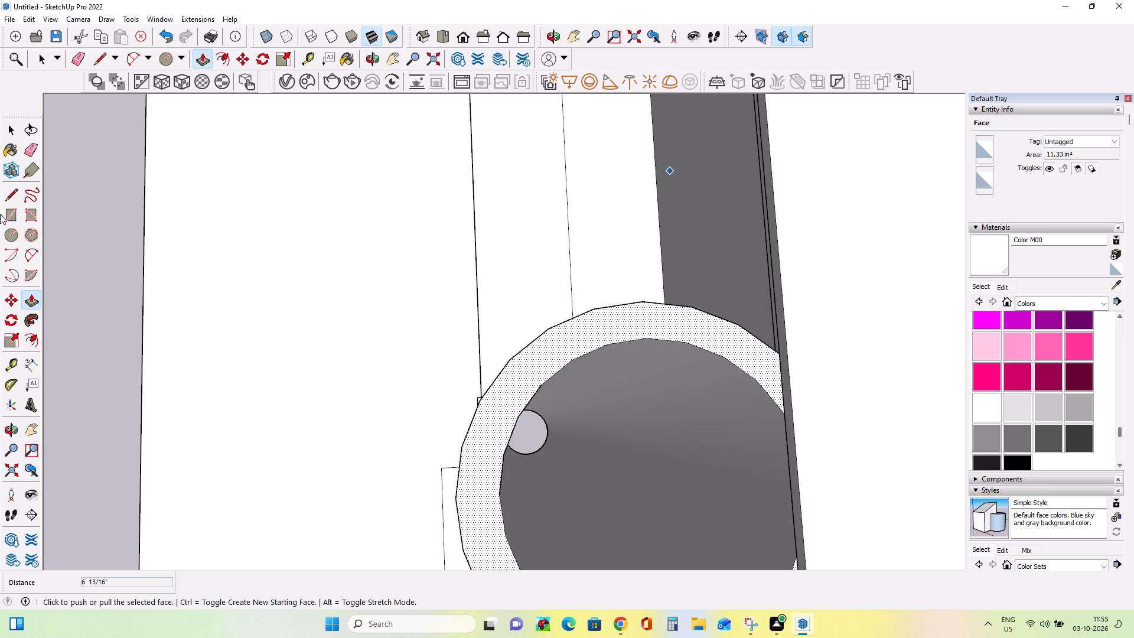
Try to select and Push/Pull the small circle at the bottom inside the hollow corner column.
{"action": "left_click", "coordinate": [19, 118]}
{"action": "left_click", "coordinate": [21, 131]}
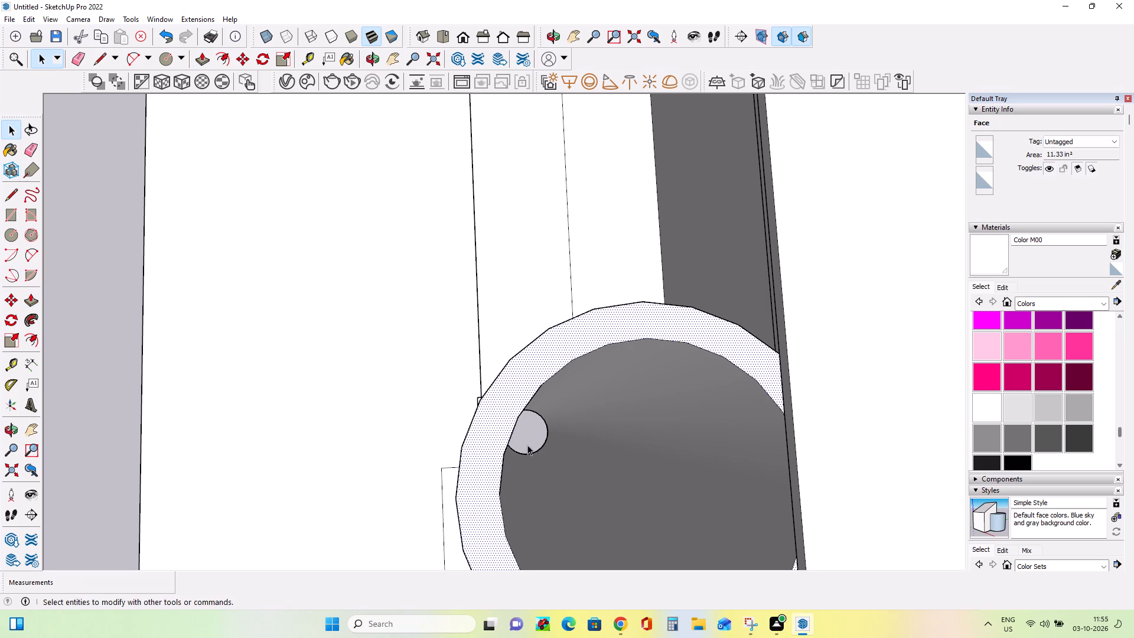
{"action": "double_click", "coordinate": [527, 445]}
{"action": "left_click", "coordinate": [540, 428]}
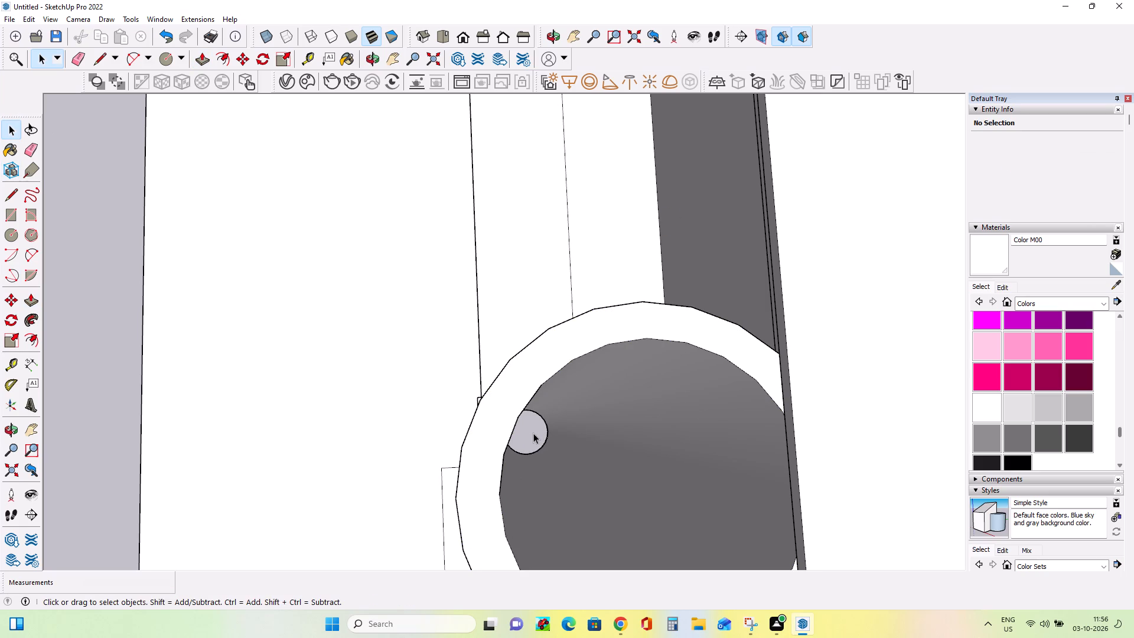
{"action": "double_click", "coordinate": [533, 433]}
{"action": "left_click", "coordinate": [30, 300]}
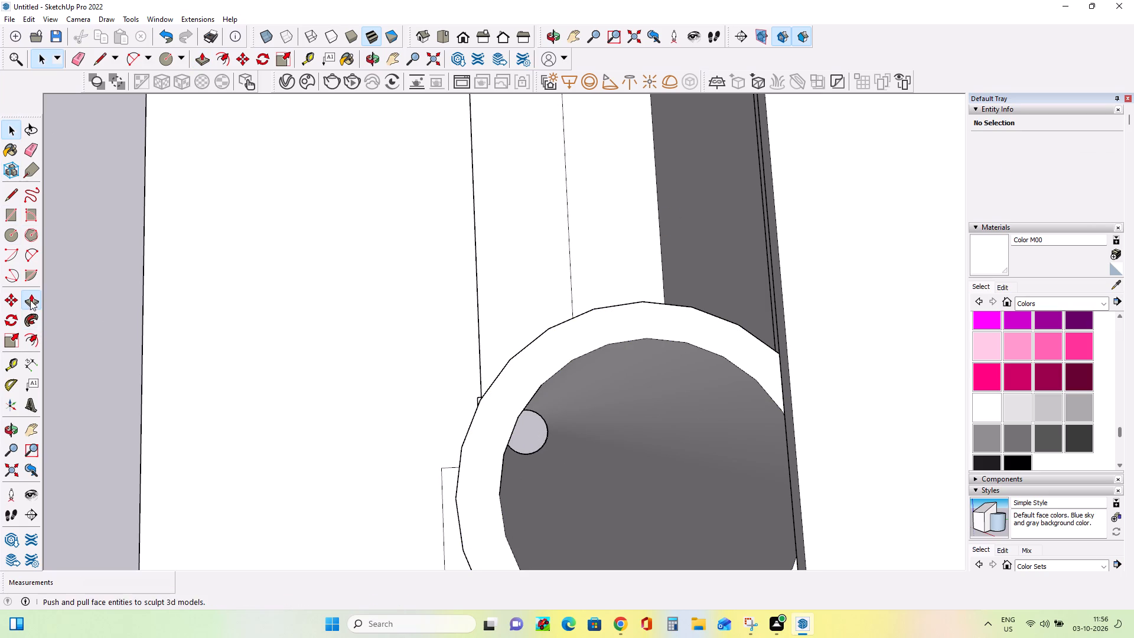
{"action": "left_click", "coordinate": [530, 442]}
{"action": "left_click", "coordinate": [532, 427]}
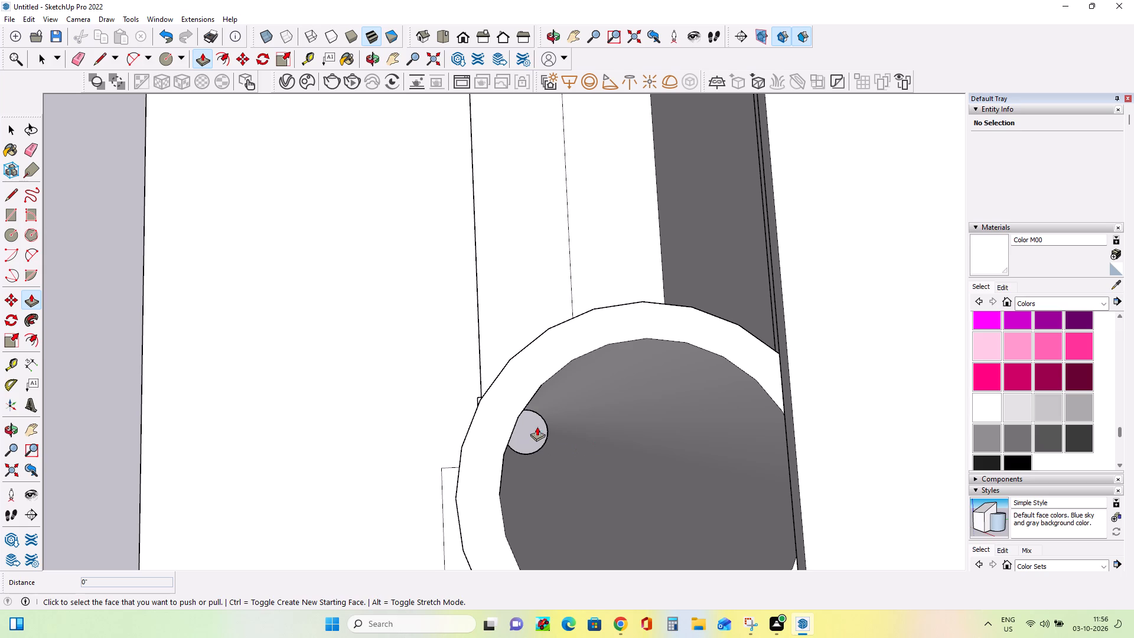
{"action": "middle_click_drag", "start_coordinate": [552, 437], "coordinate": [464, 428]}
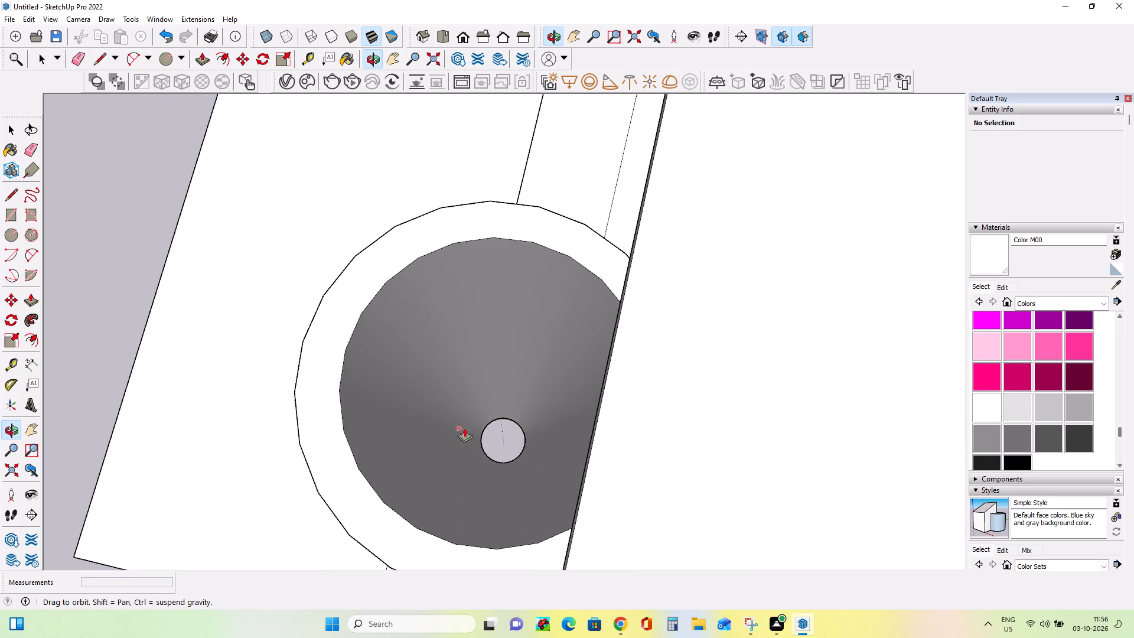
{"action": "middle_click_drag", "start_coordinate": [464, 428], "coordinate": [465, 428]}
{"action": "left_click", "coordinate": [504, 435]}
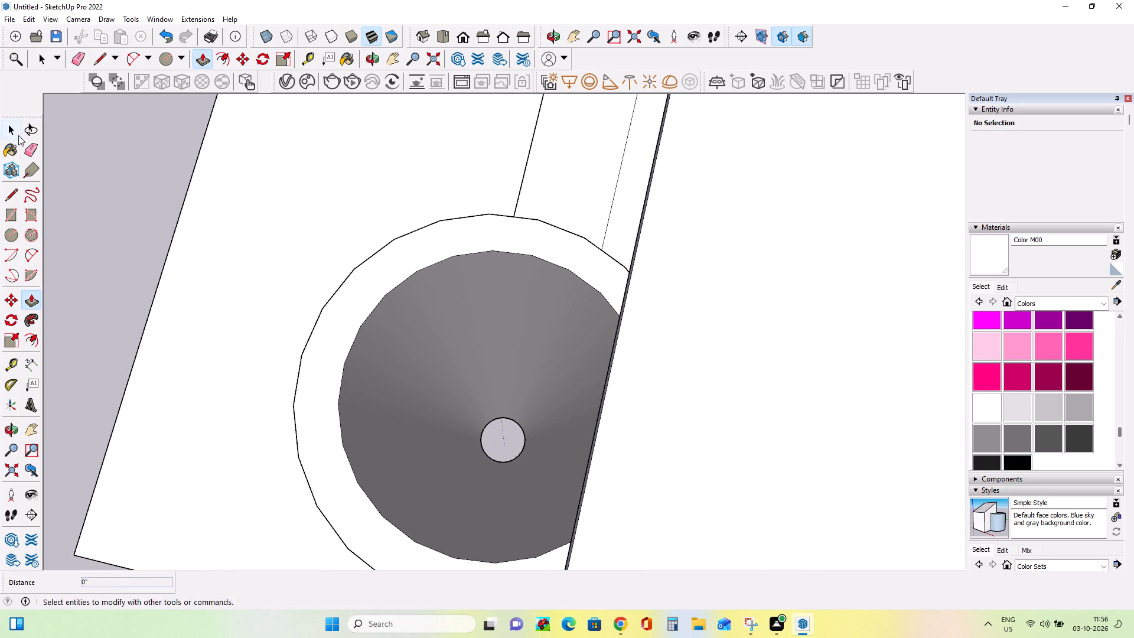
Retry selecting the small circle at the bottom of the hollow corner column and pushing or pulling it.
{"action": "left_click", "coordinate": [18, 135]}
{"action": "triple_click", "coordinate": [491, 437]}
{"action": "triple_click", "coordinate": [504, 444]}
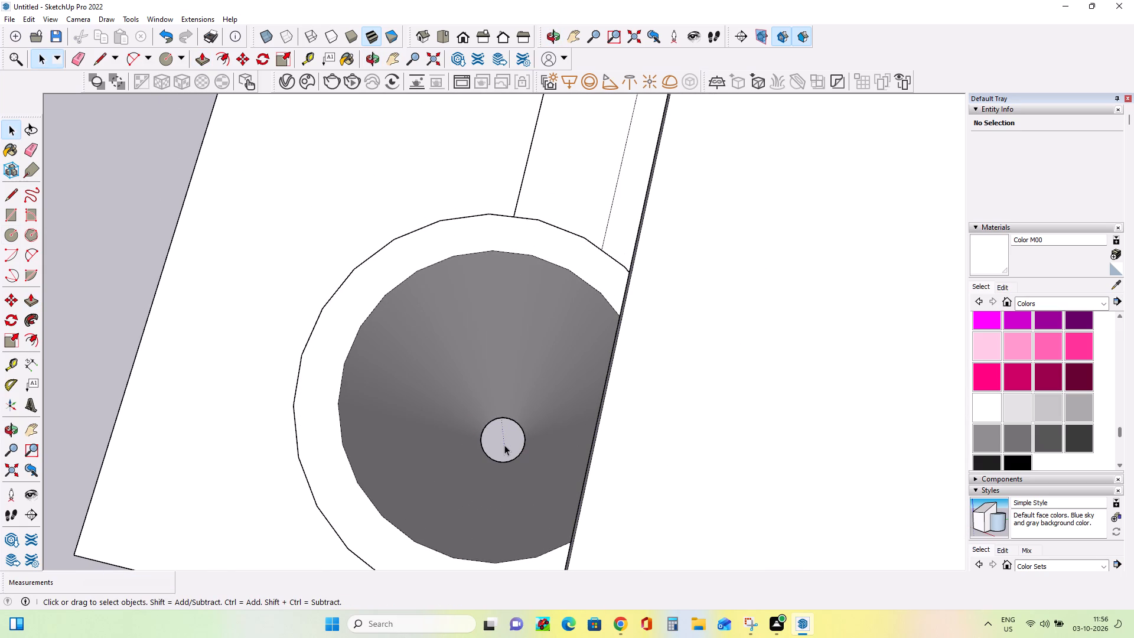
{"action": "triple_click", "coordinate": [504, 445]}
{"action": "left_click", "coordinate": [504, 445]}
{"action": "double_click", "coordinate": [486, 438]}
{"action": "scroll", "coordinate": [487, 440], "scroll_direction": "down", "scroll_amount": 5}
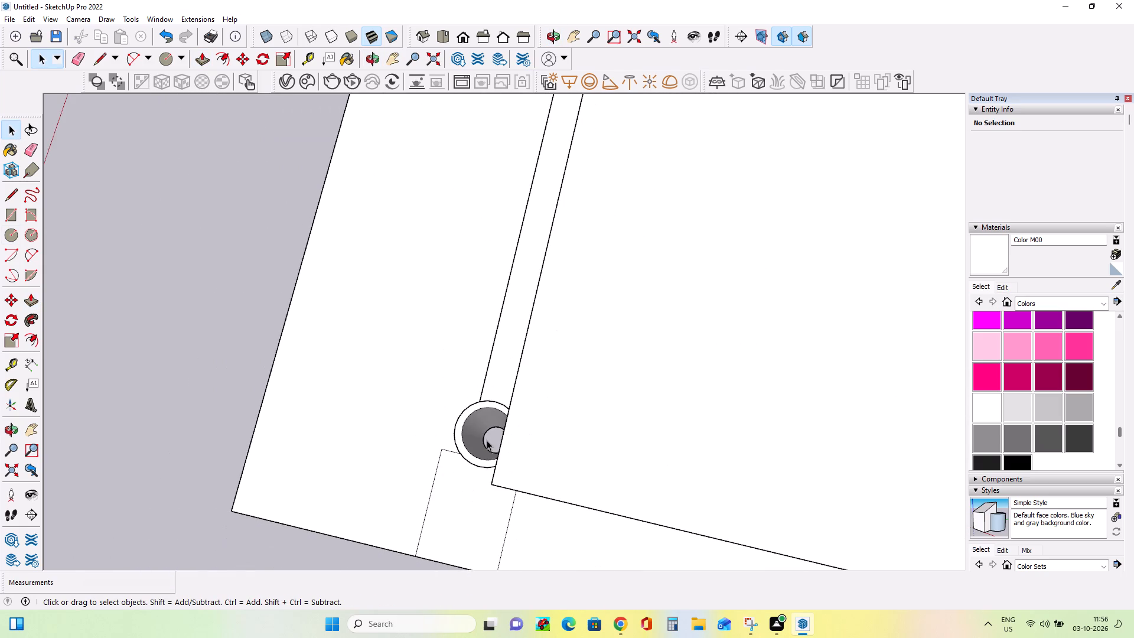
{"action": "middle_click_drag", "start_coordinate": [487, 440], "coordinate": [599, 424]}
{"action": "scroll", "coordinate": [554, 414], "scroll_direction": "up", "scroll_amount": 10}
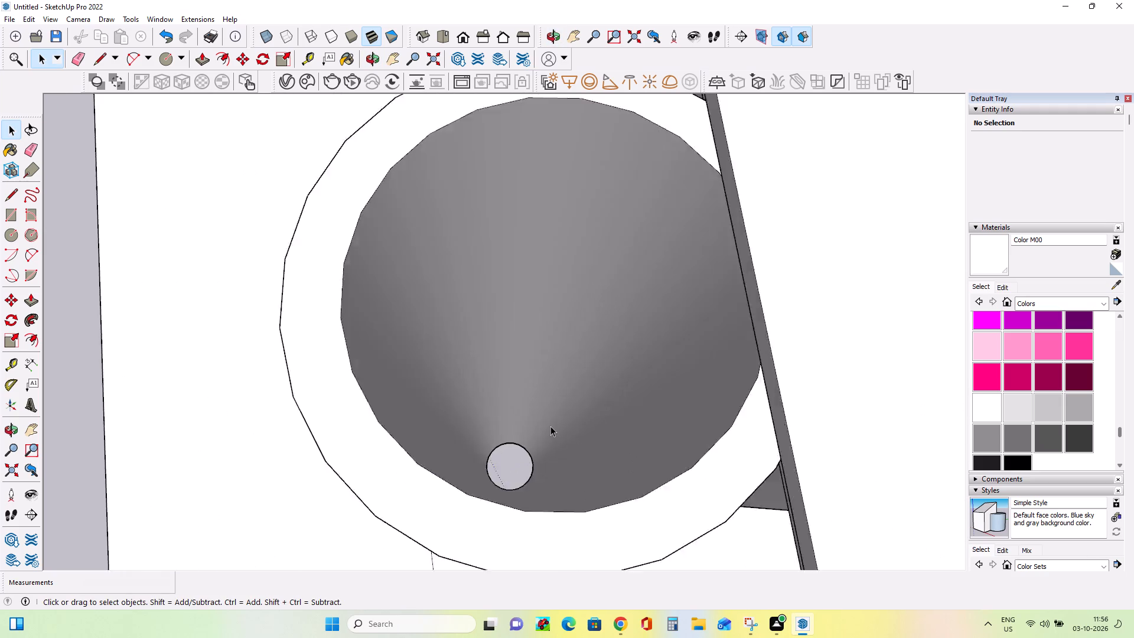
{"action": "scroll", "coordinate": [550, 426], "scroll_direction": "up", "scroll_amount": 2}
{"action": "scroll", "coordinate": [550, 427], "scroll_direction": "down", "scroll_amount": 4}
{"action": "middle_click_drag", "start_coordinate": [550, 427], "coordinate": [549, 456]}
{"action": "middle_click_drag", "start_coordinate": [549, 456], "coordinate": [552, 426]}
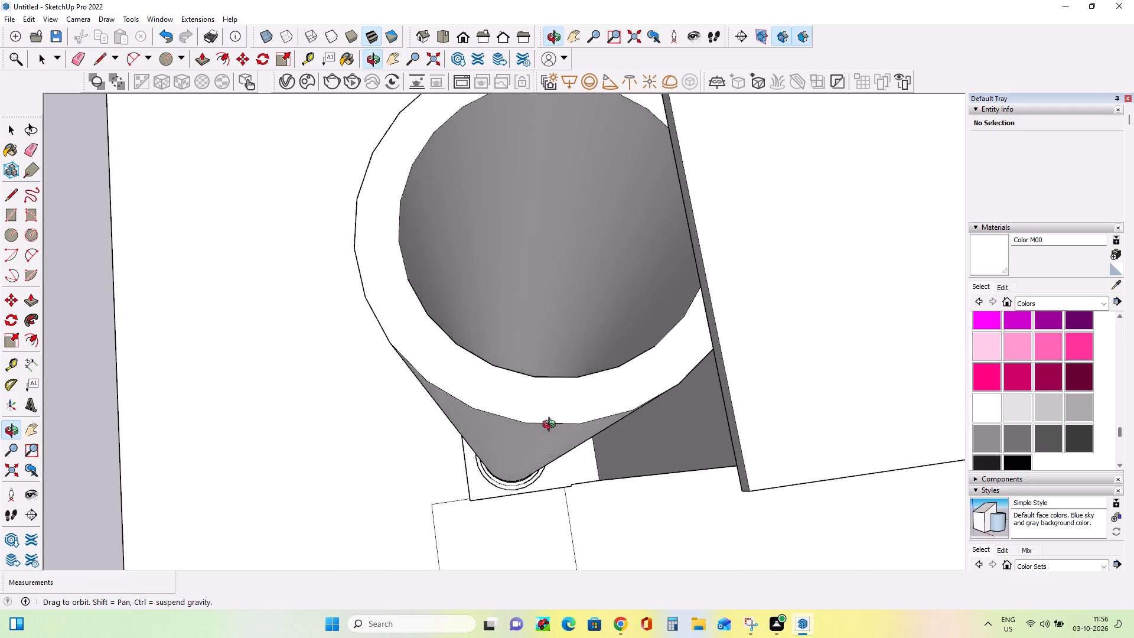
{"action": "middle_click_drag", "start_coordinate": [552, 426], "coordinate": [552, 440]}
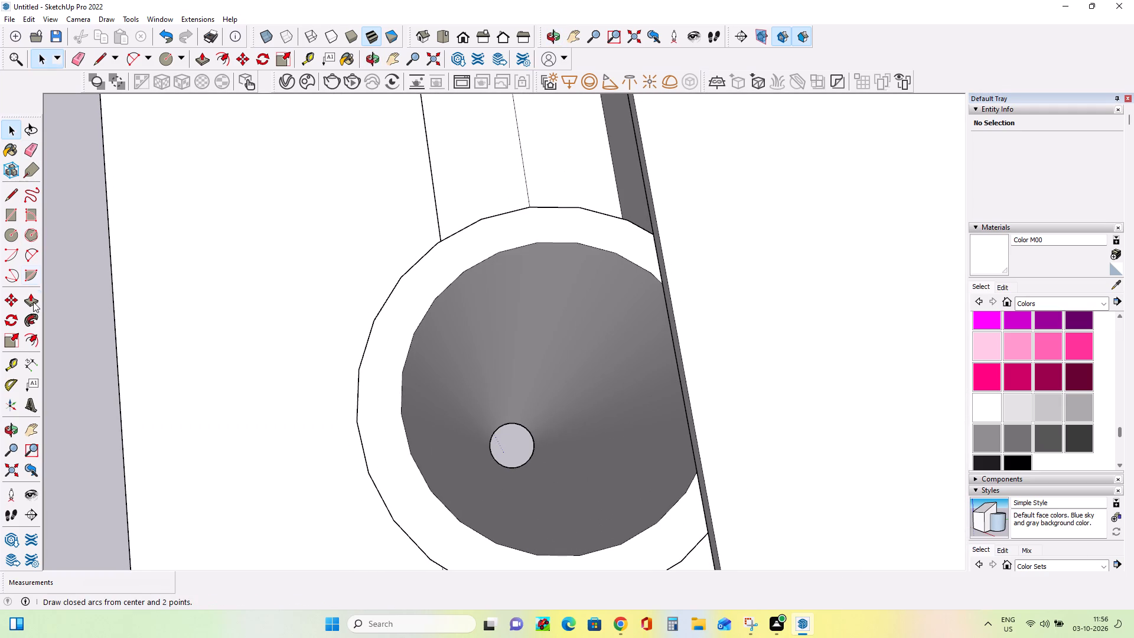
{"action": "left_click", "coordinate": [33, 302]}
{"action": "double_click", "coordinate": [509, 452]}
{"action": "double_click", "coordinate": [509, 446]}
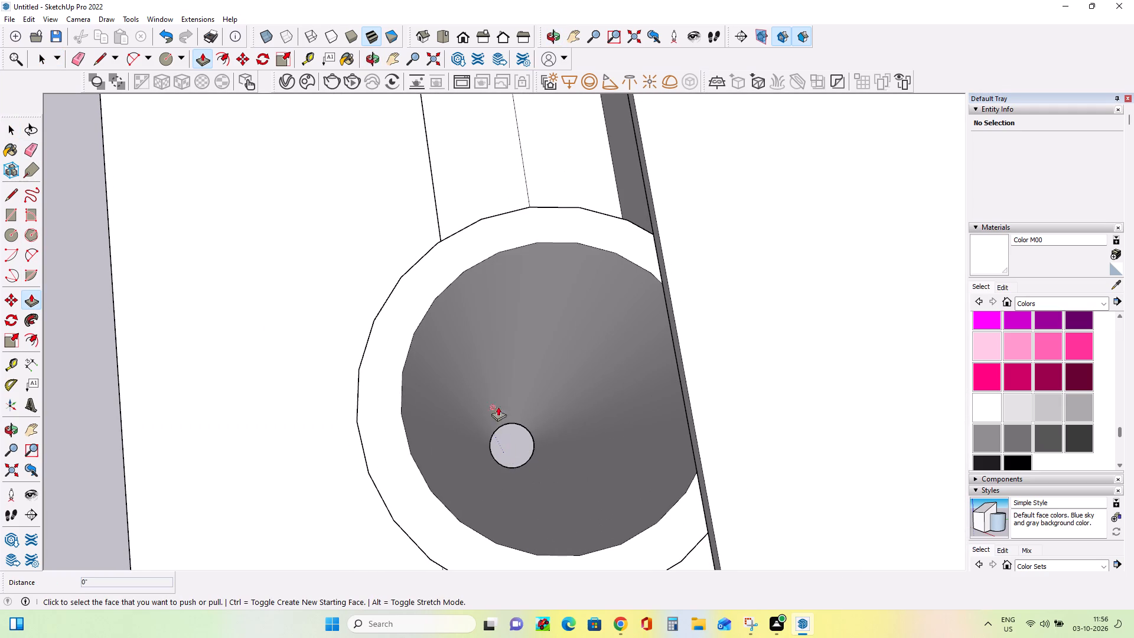
Offset the inner circle of the corner column's top ring outward by about 1/16".
{"action": "scroll", "coordinate": [478, 392], "scroll_direction": "down", "scroll_amount": 2}
{"action": "middle_click_drag", "start_coordinate": [478, 392], "coordinate": [550, 377]}
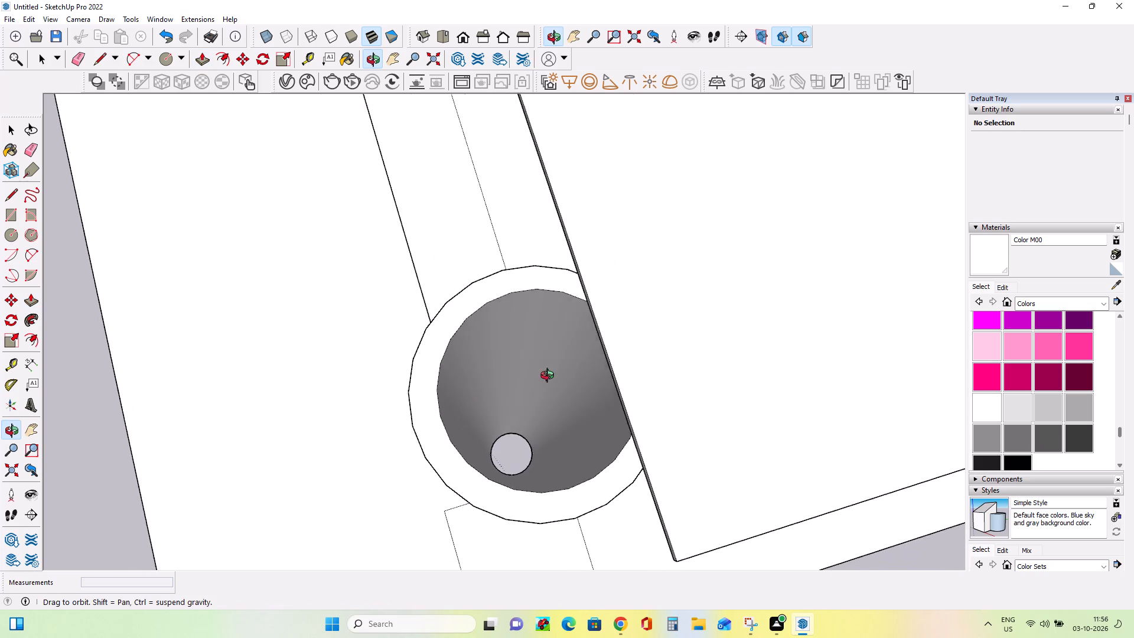
{"action": "middle_click_drag", "start_coordinate": [550, 377], "coordinate": [624, 352]}
{"action": "scroll", "coordinate": [624, 352], "scroll_direction": "down", "scroll_amount": 4}
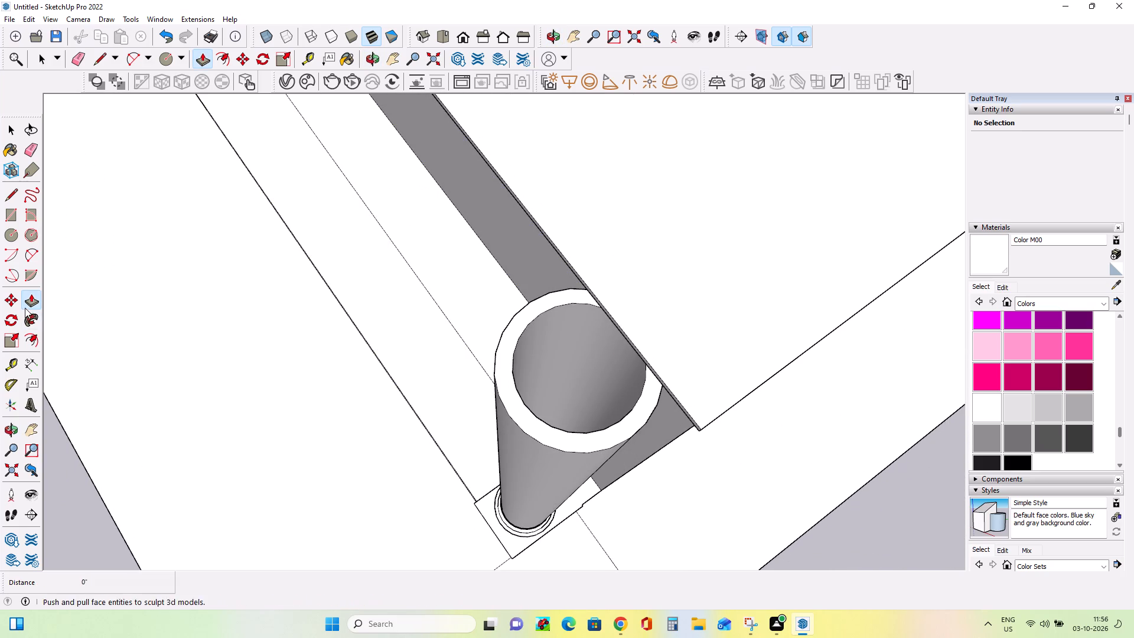
{"action": "left_click", "coordinate": [31, 340]}
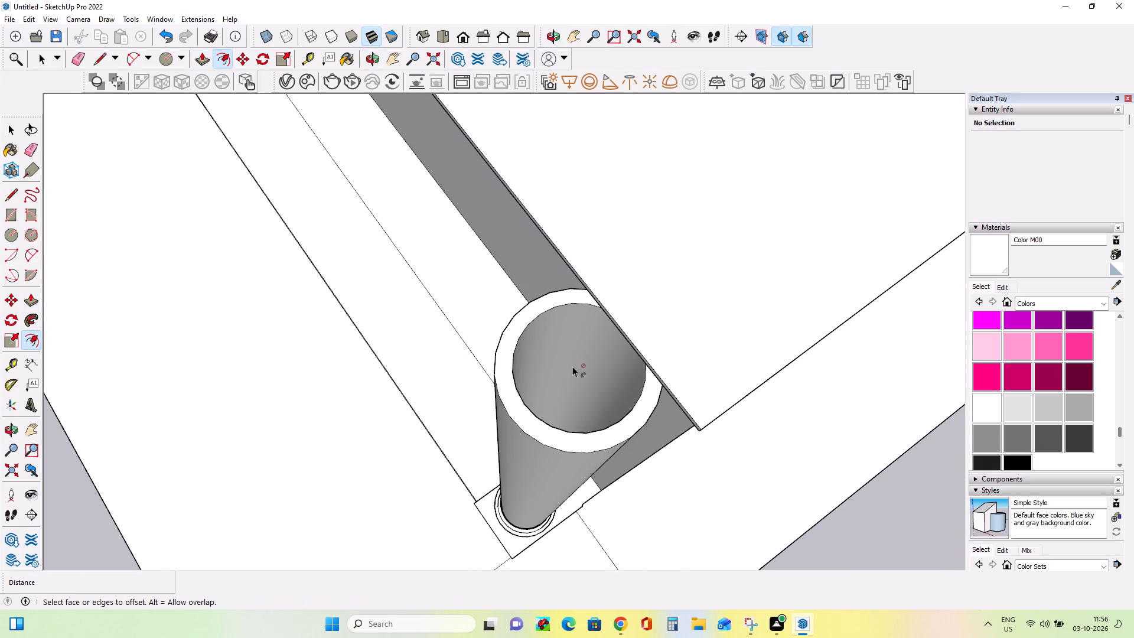
{"action": "left_click", "coordinate": [572, 366]}
{"action": "left_click", "coordinate": [573, 347]}
{"action": "left_click", "coordinate": [526, 325]}
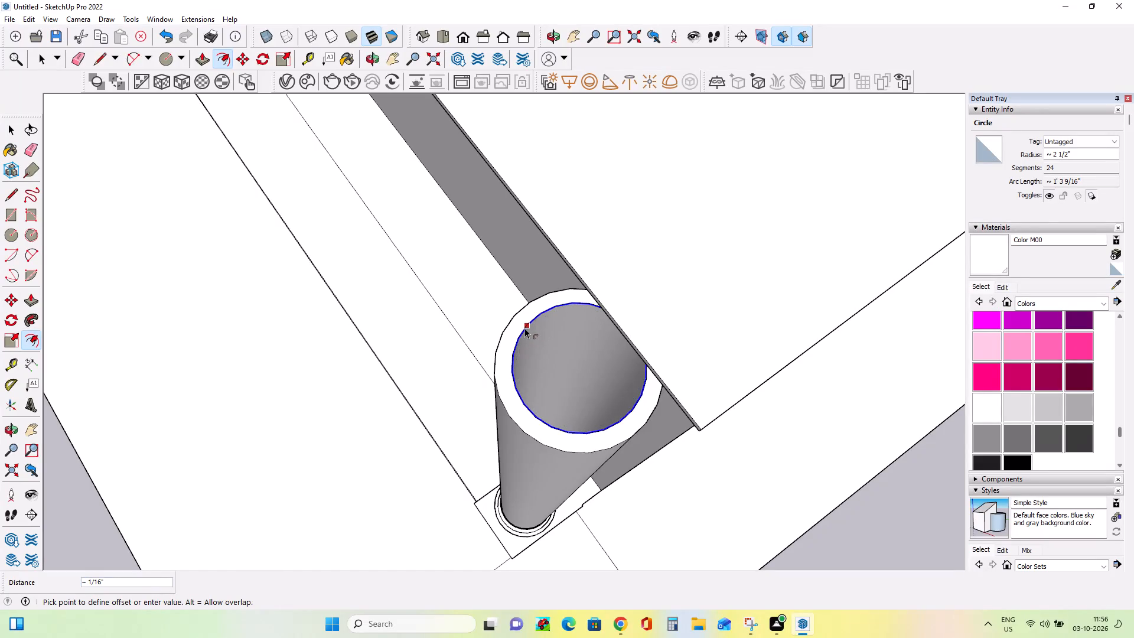
{"action": "left_click", "coordinate": [524, 328]}
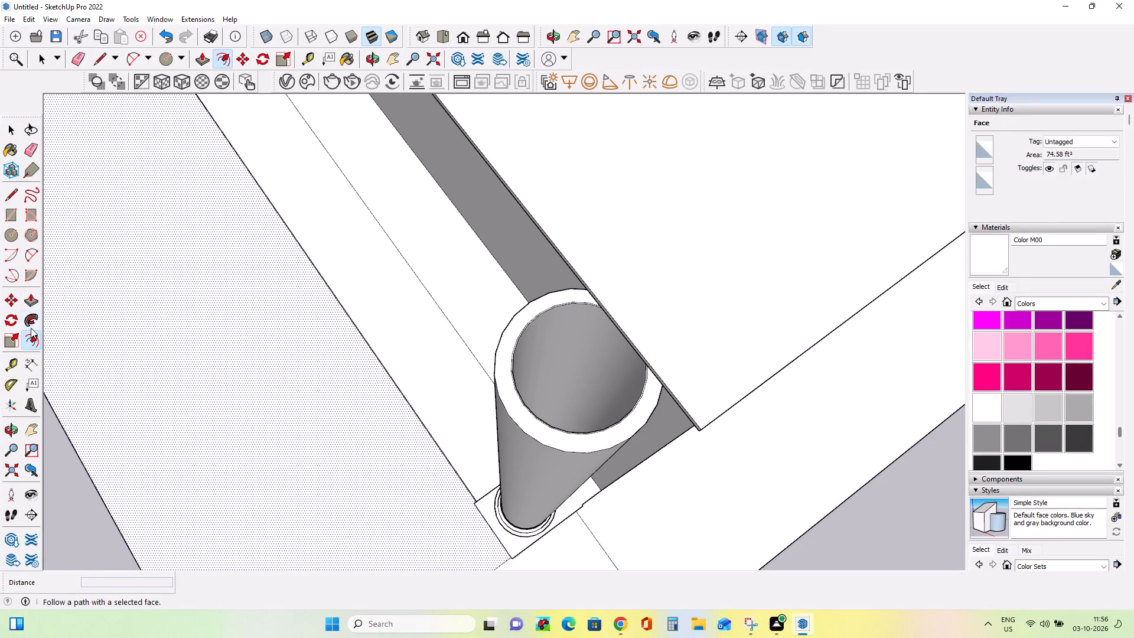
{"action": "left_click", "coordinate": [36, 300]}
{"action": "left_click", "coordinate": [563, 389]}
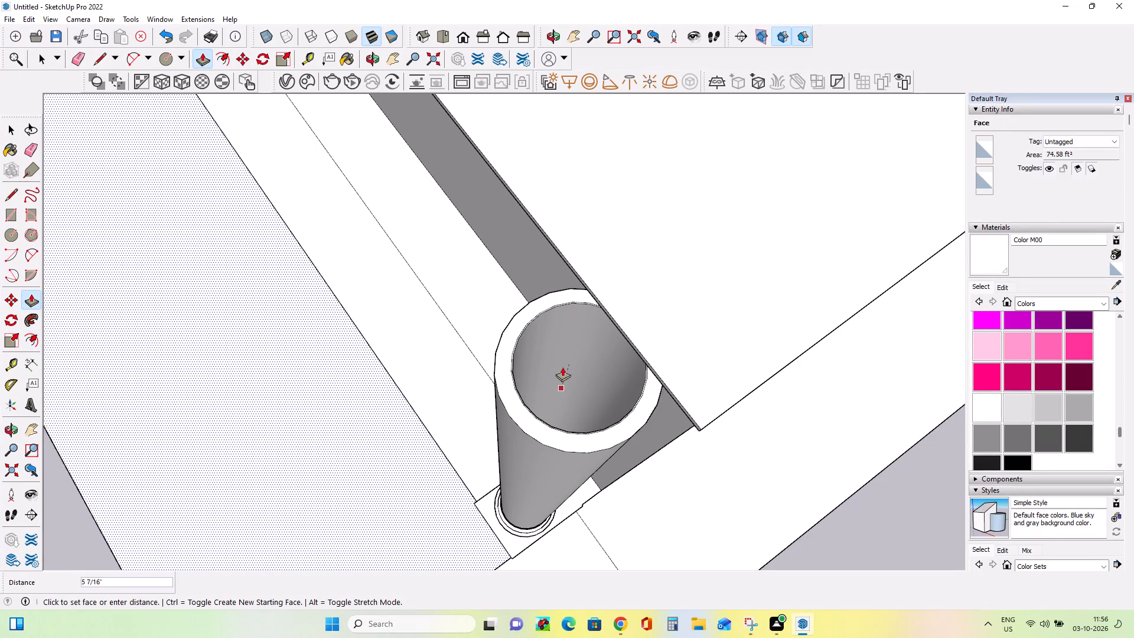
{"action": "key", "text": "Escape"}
Offset the new inner circle on the corner column's top ring outward by about 1/4".
{"action": "middle_click_drag", "start_coordinate": [551, 401], "coordinate": [692, 294]}
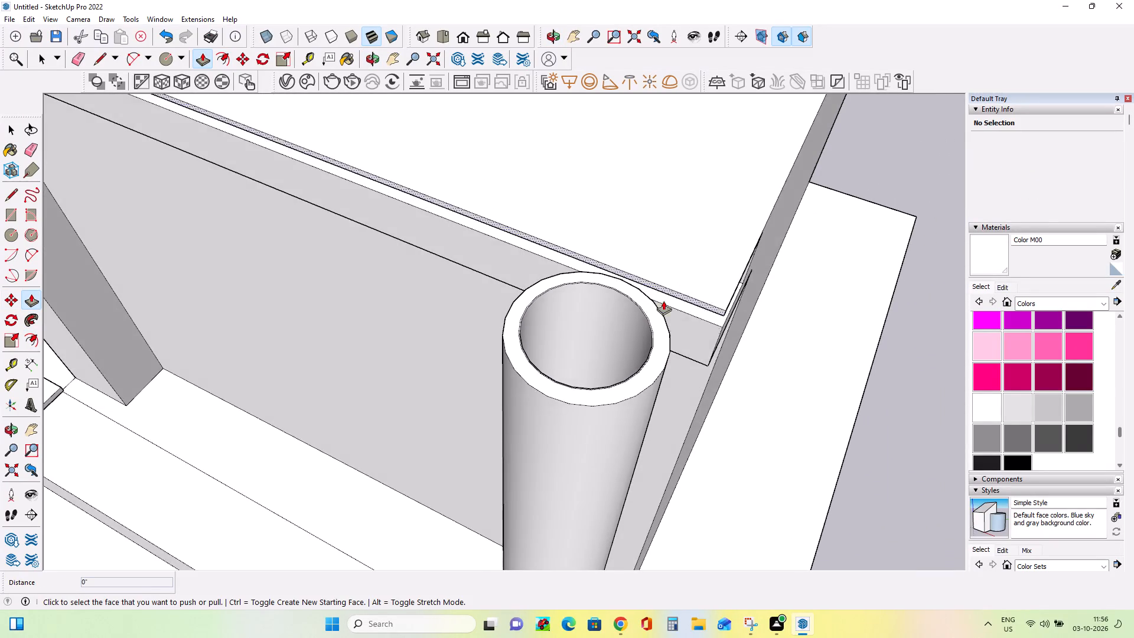
{"action": "scroll", "coordinate": [610, 315], "scroll_direction": "up", "scroll_amount": 3}
{"action": "scroll", "coordinate": [654, 340], "scroll_direction": "up", "scroll_amount": 1}
{"action": "middle_click_drag", "start_coordinate": [654, 341], "coordinate": [664, 365]}
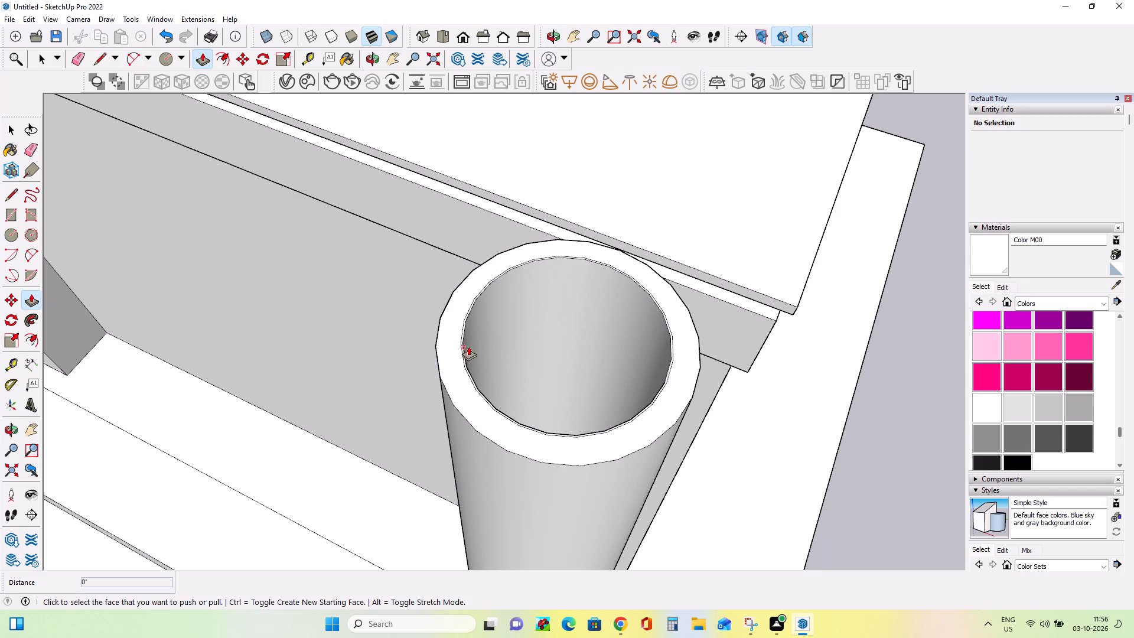
{"action": "left_click", "coordinate": [37, 335]}
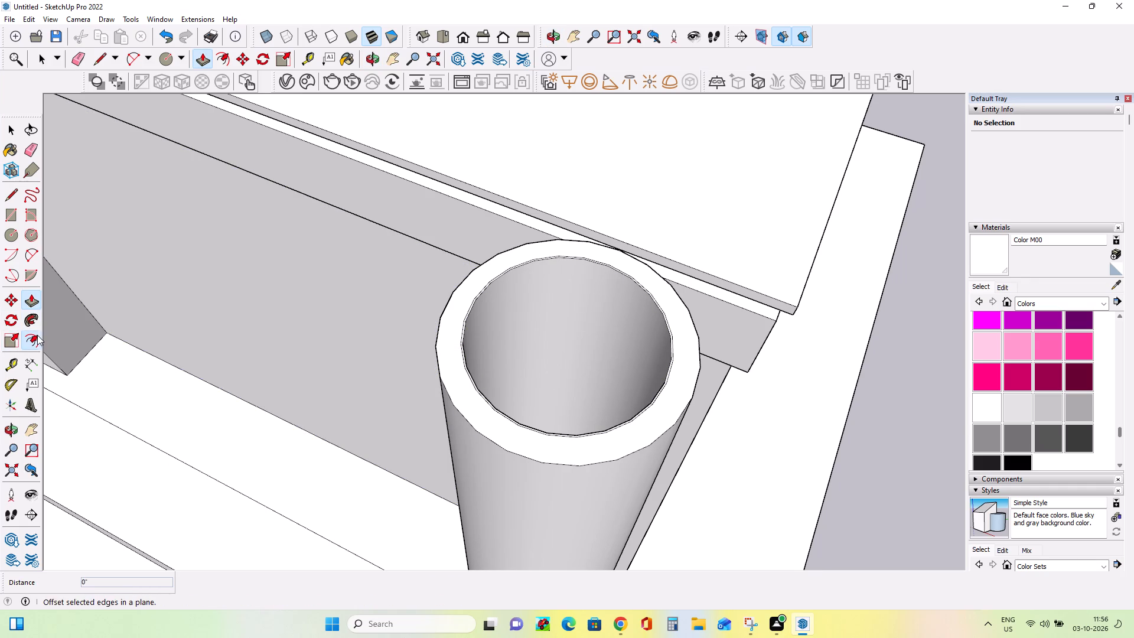
{"action": "left_click", "coordinate": [468, 311]}
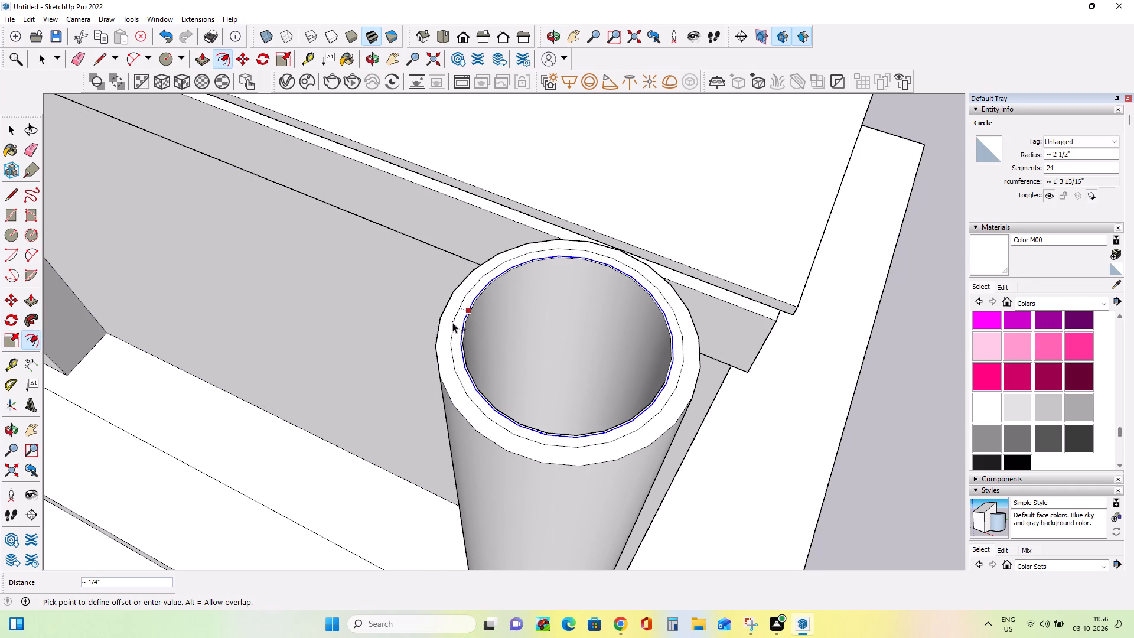
{"action": "left_click", "coordinate": [452, 323]}
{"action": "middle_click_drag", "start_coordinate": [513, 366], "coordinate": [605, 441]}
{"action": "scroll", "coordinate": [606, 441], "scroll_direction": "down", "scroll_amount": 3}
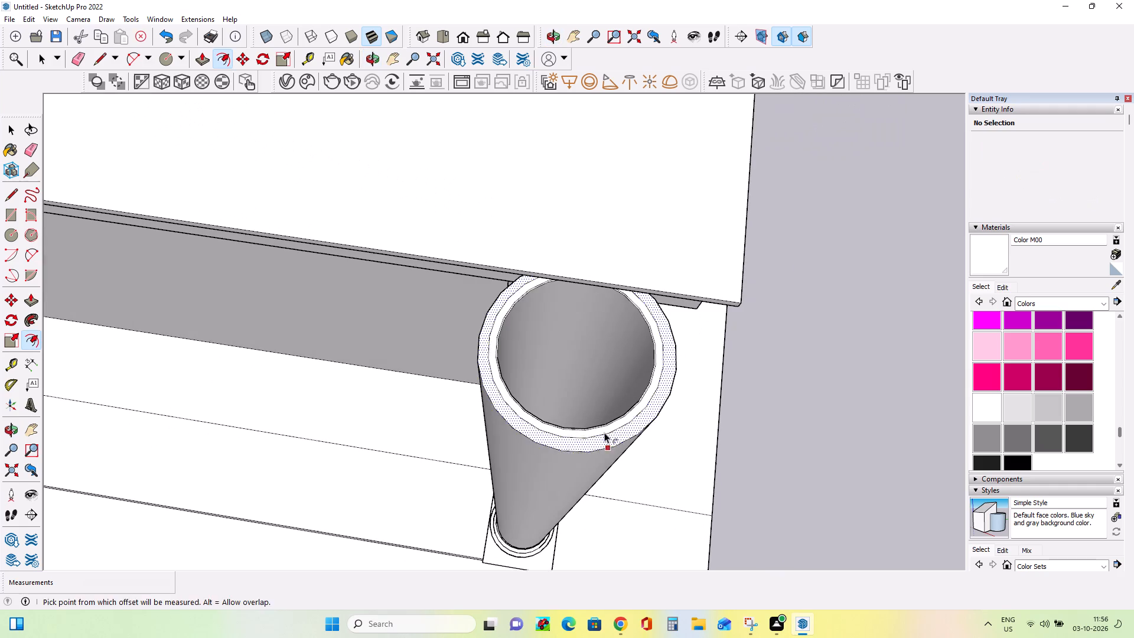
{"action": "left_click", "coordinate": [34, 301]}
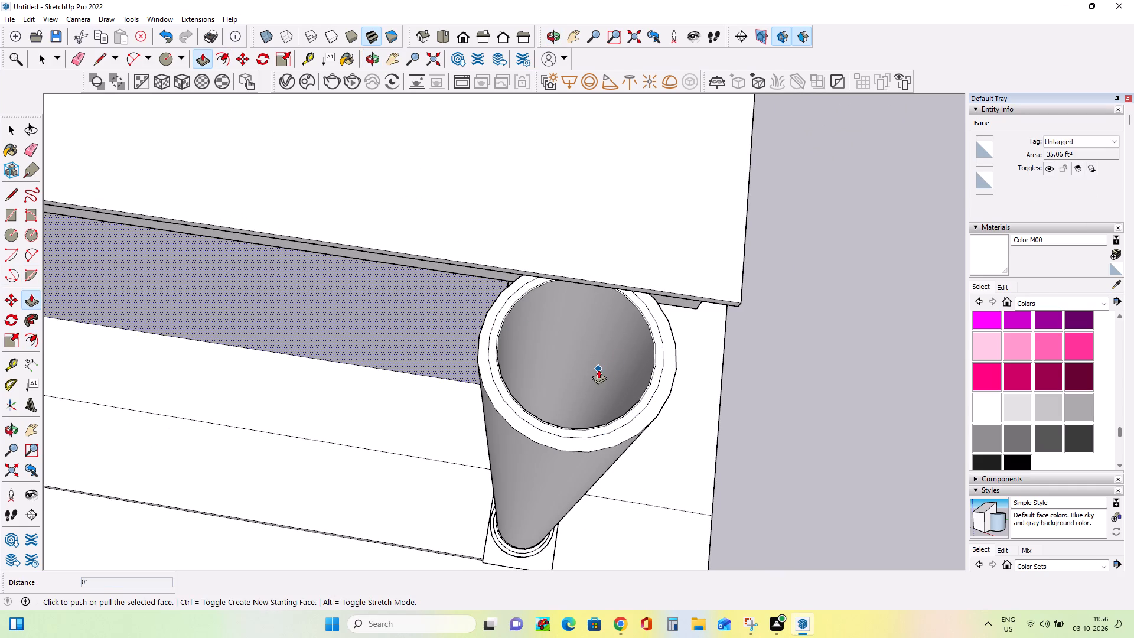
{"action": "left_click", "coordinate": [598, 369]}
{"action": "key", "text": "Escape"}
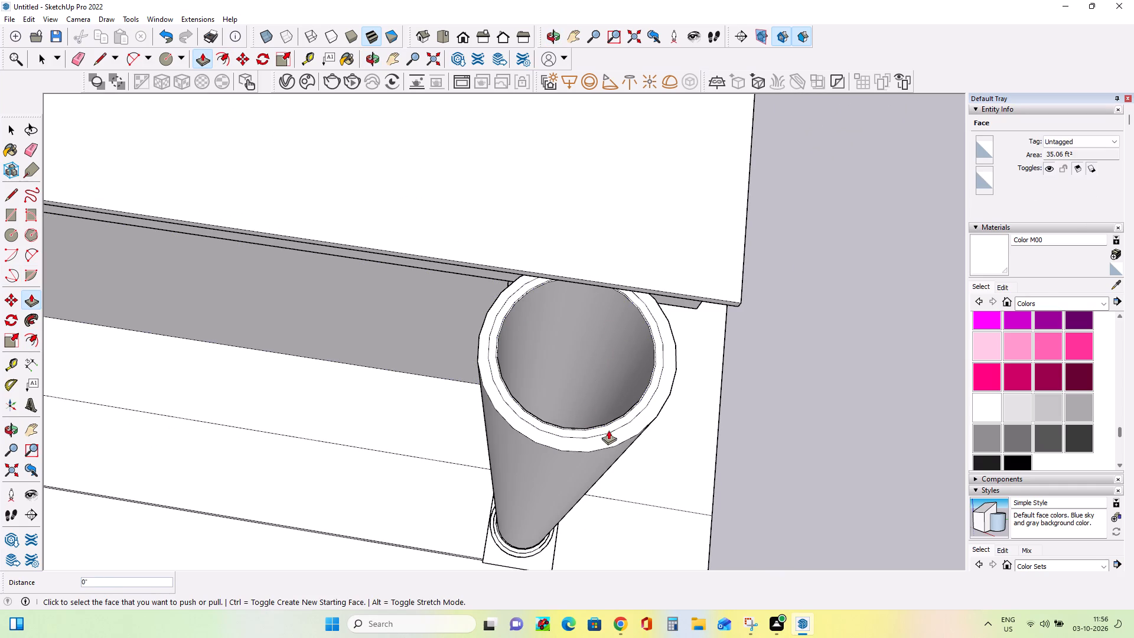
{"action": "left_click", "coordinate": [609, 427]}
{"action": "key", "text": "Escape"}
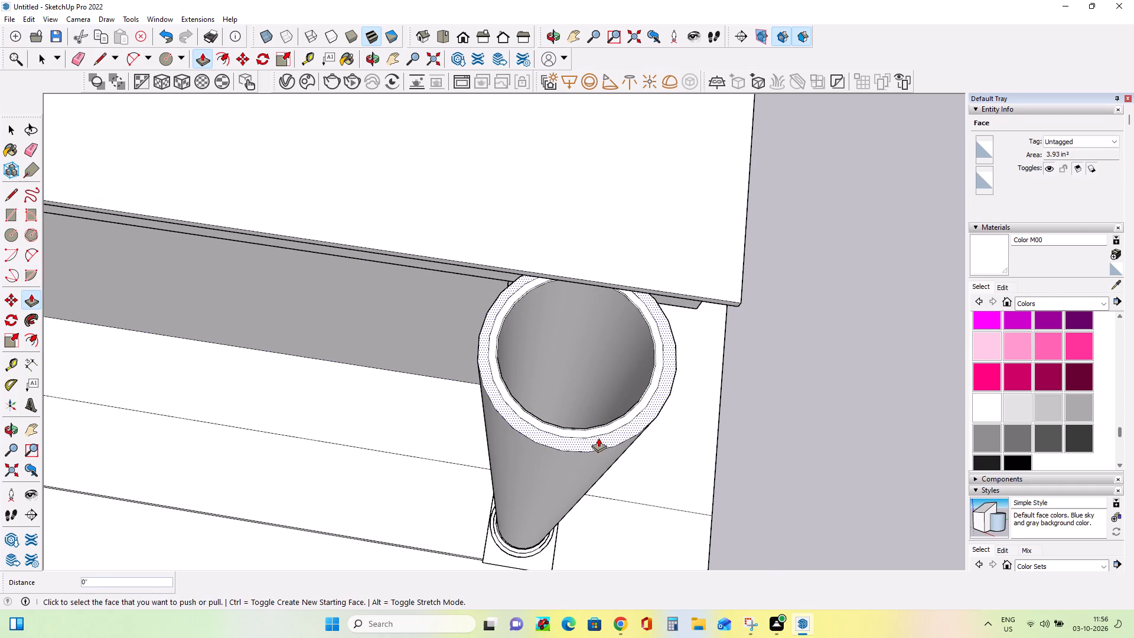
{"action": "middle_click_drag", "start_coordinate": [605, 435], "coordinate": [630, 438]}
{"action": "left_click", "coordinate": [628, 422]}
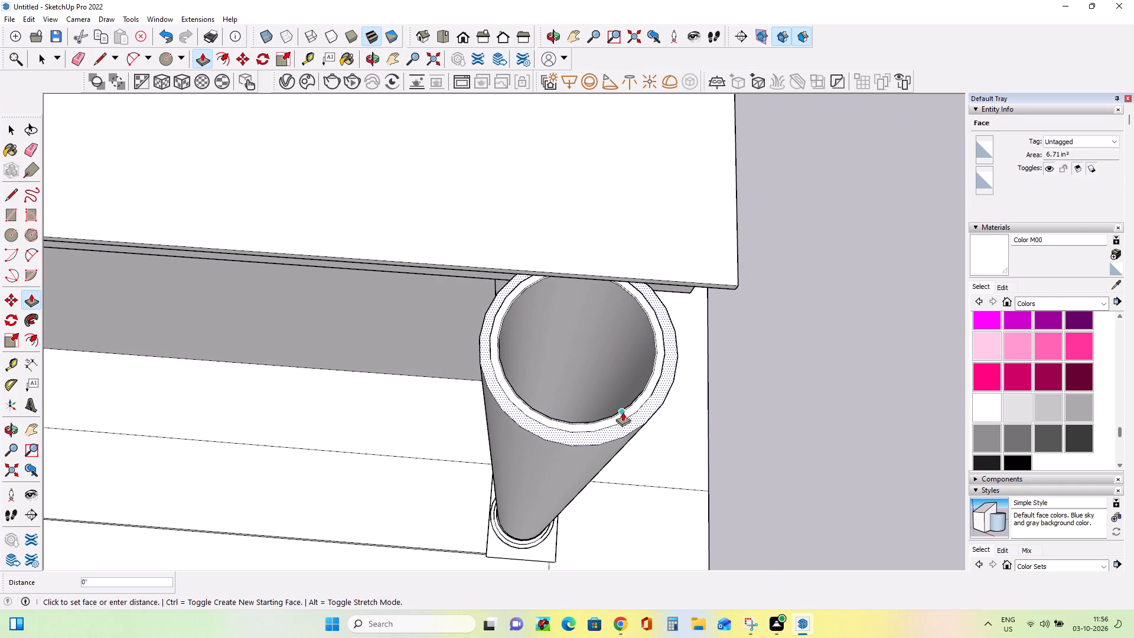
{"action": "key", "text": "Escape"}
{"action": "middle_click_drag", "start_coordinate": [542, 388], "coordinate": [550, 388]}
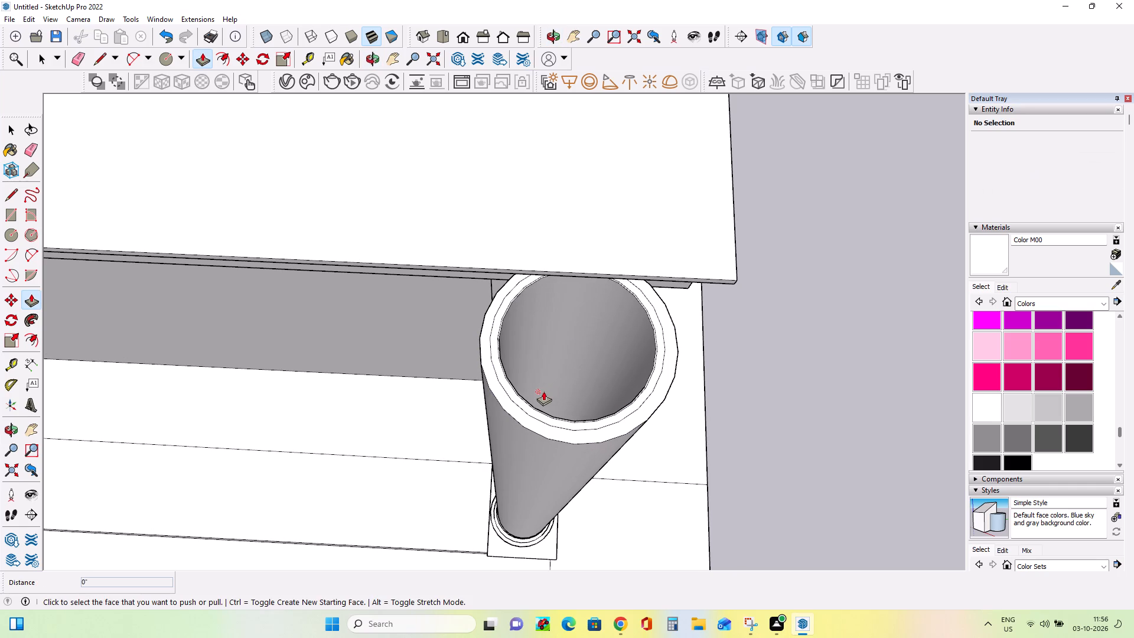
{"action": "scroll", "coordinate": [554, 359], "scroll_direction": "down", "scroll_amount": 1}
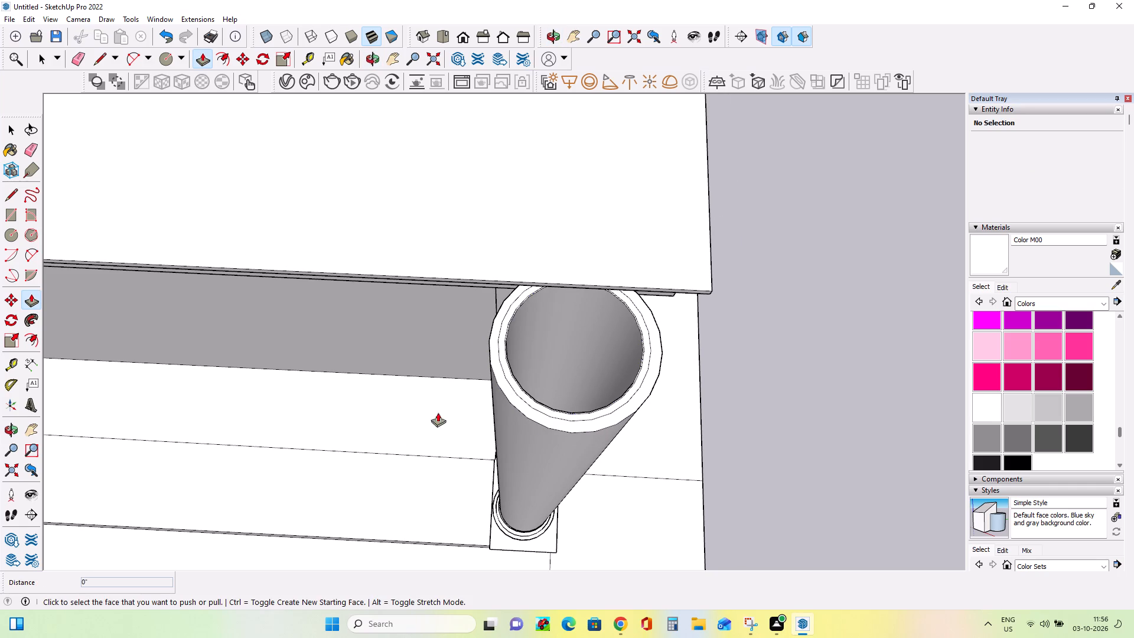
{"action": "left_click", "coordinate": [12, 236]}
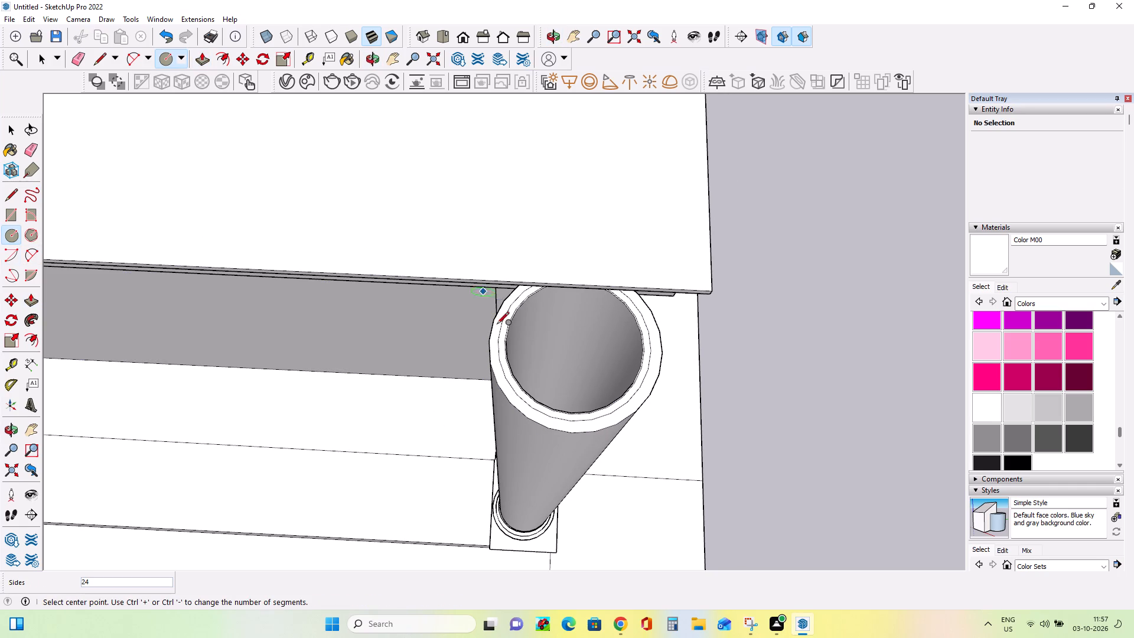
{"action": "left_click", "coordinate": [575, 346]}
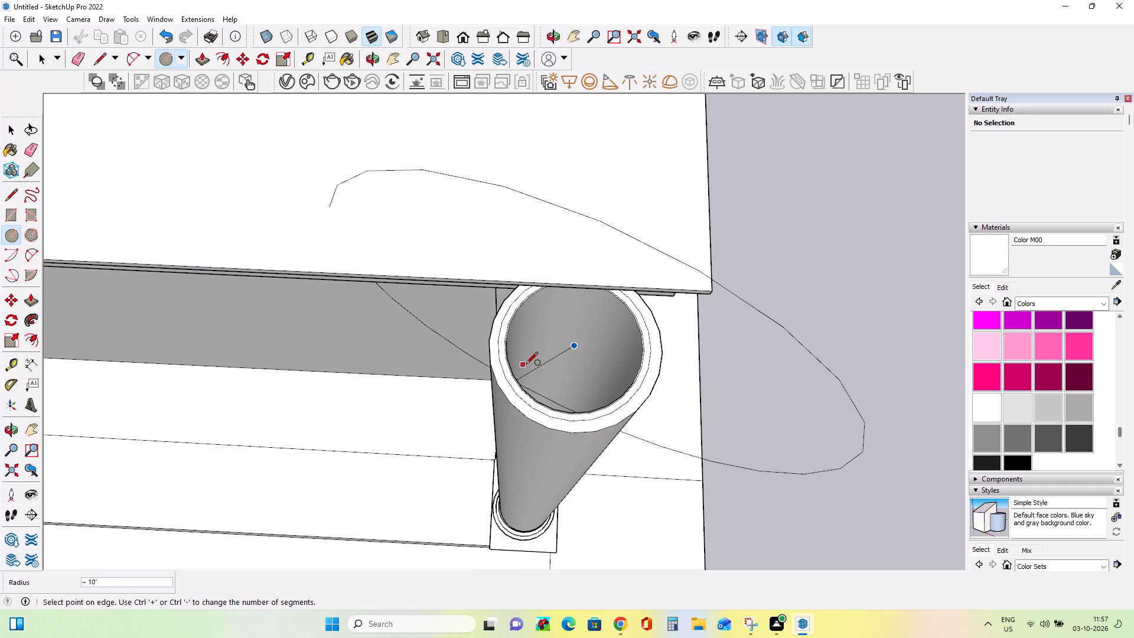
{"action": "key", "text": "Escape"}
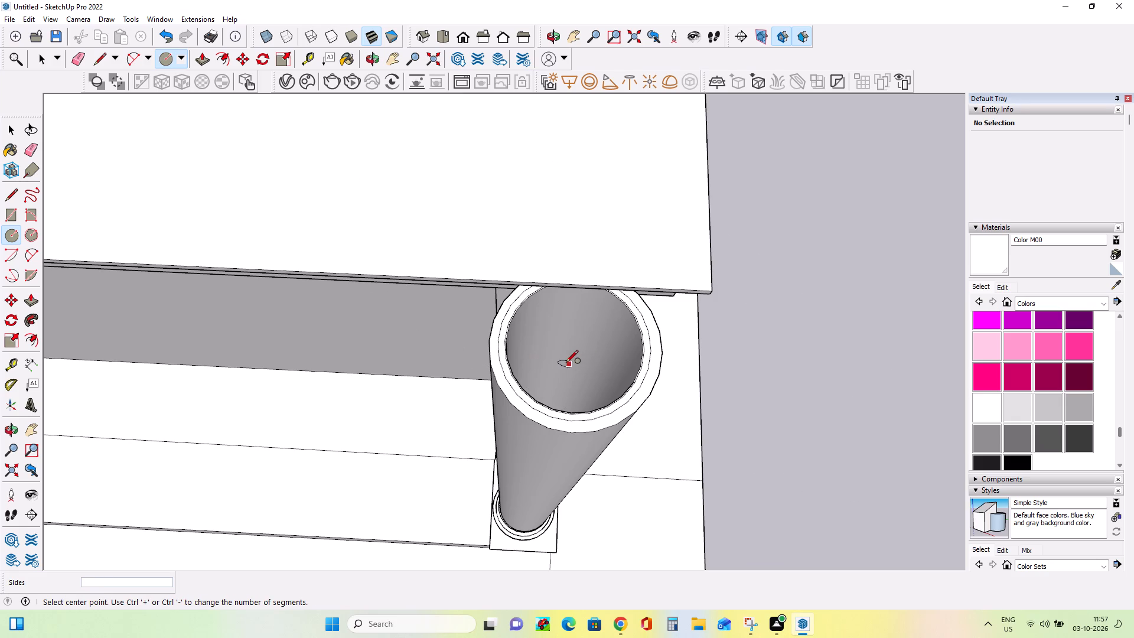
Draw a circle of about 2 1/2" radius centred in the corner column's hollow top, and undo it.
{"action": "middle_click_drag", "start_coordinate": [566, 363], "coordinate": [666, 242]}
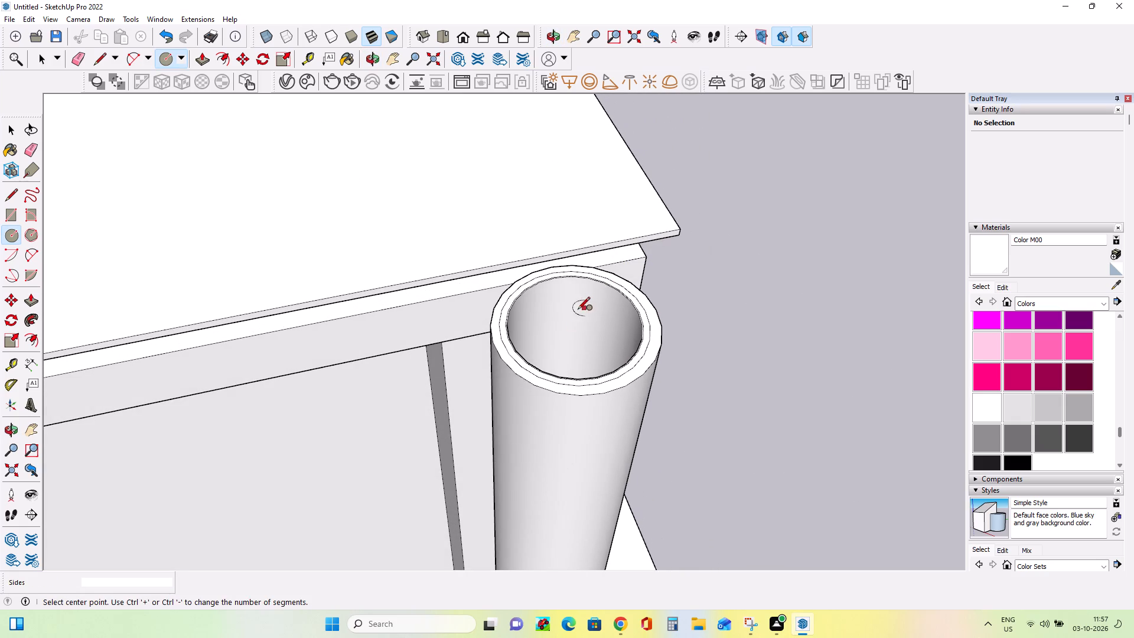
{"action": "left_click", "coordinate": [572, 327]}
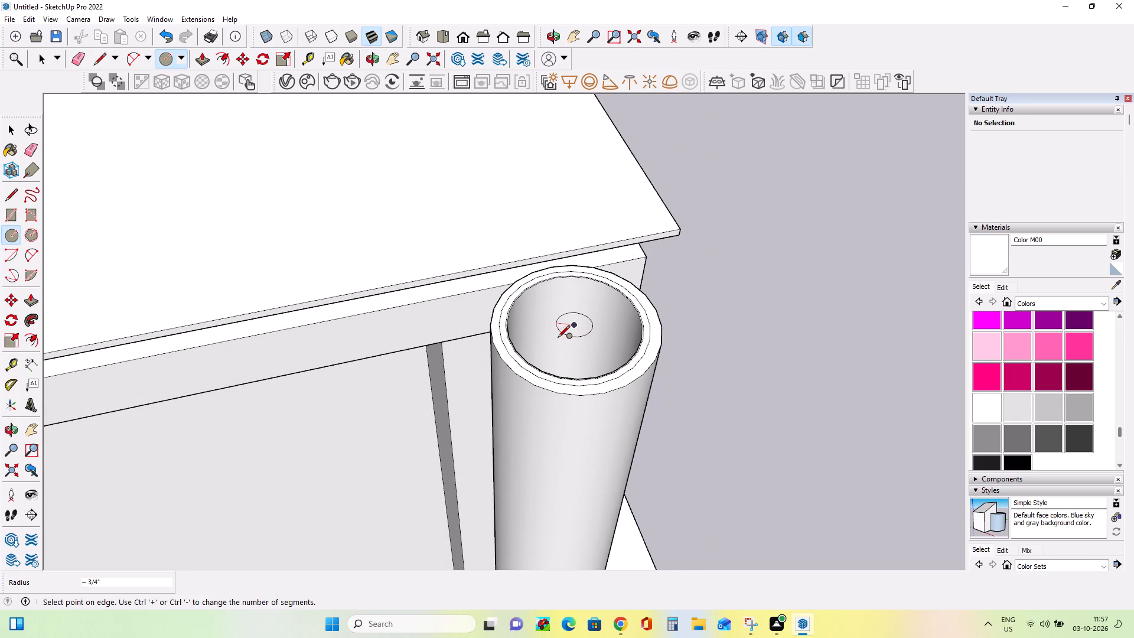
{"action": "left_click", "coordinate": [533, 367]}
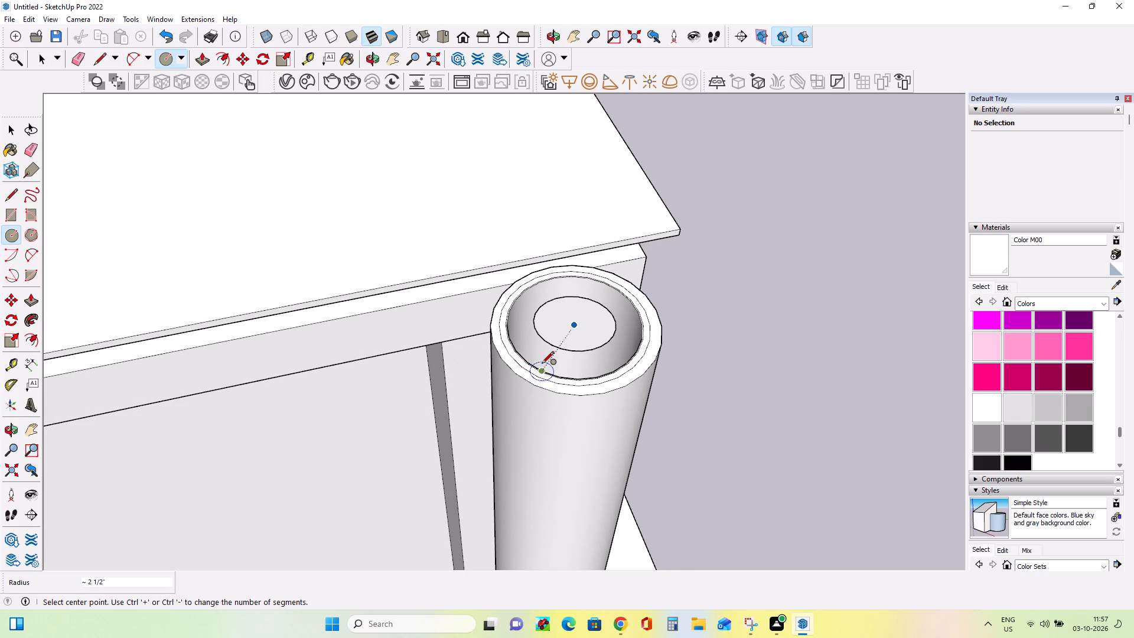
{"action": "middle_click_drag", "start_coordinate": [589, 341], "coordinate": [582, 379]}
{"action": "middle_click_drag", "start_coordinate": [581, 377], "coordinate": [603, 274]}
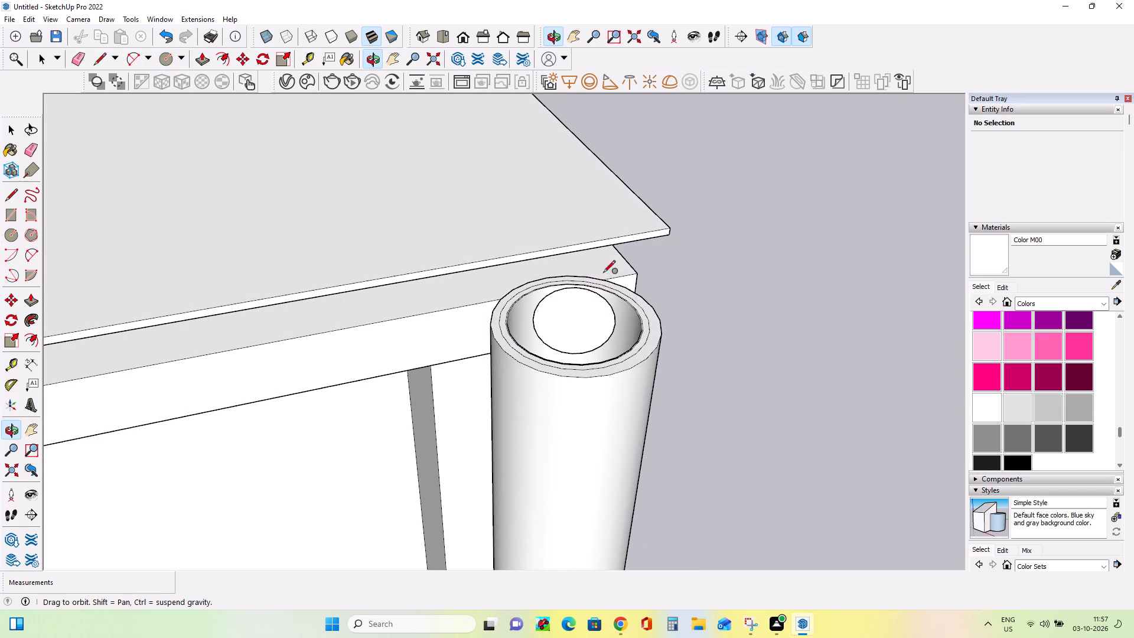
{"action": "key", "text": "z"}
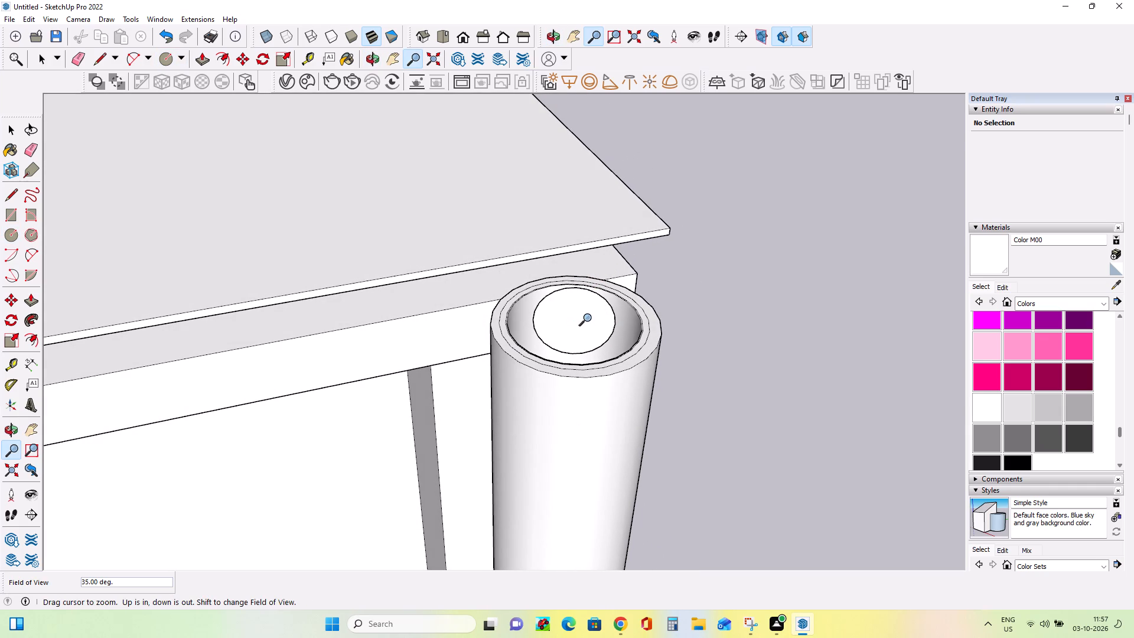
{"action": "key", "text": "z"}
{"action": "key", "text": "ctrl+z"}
Draw a line about 4 15/16" long across the inner circle of the corner column's top to close it with a face.
{"action": "middle_click_drag", "start_coordinate": [666, 287], "coordinate": [649, 341]}
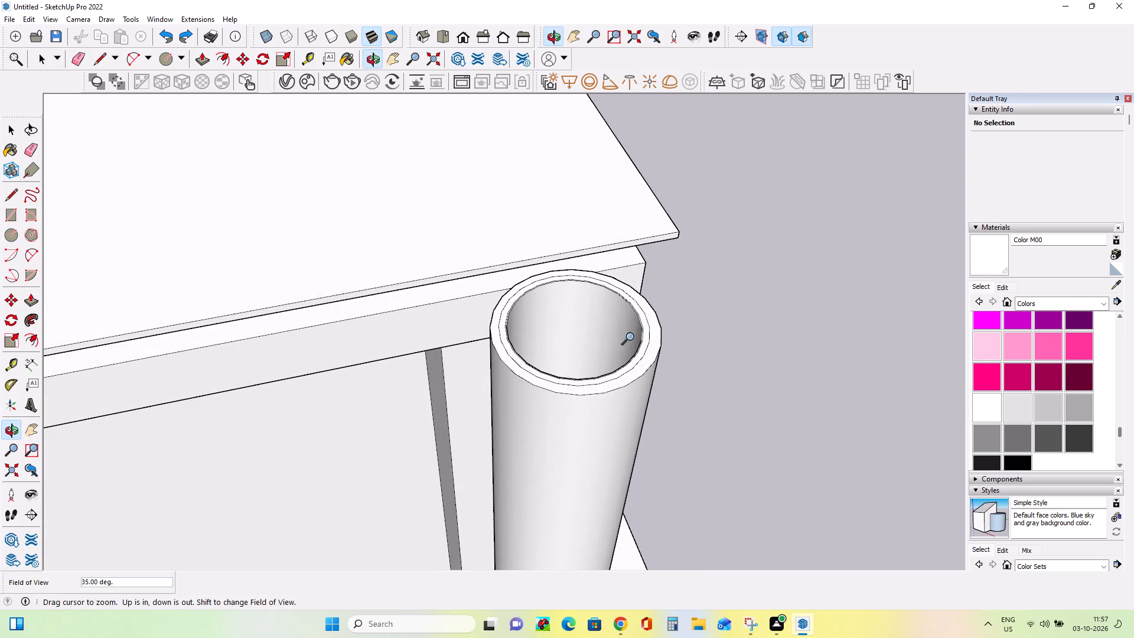
{"action": "left_click", "coordinate": [9, 194]}
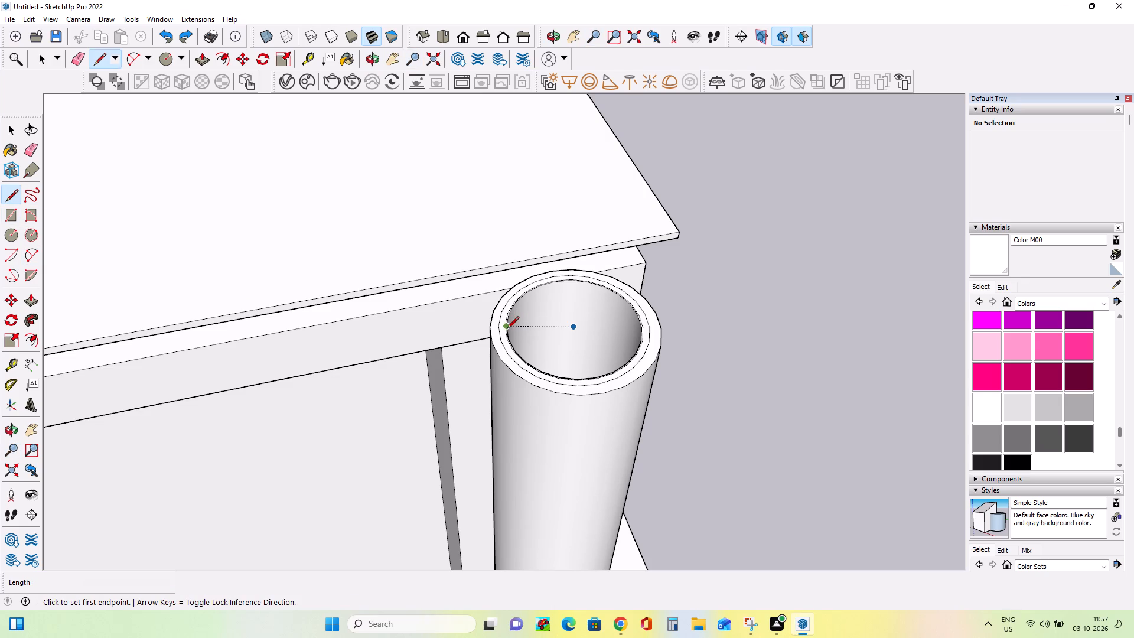
{"action": "left_click", "coordinate": [507, 330]}
{"action": "left_click", "coordinate": [638, 339]}
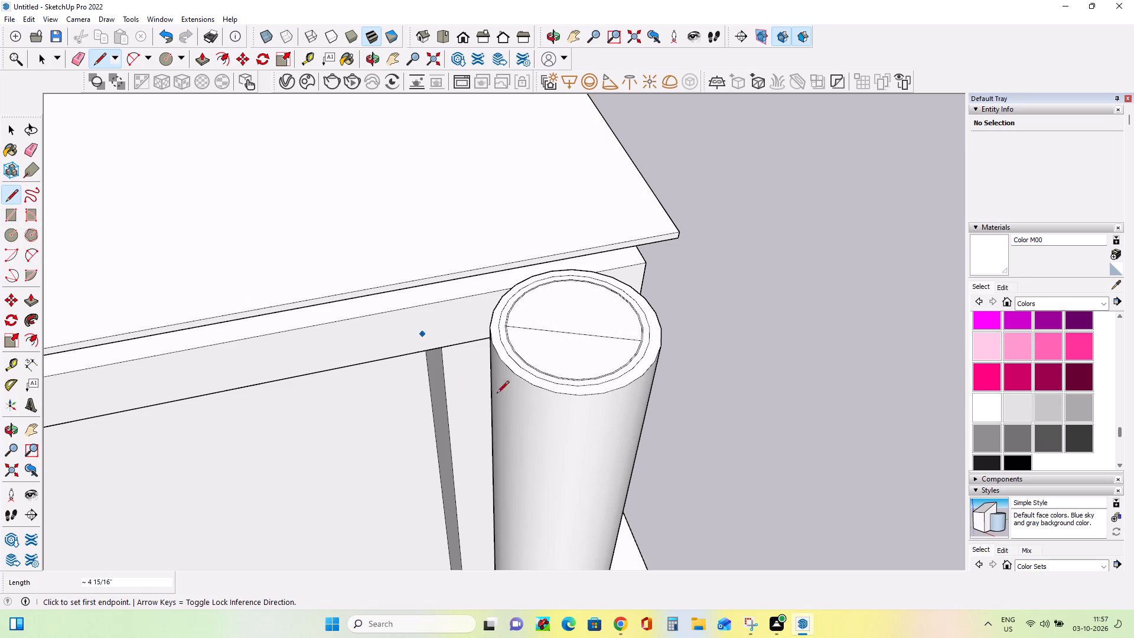
Erase the dividing line and the inner concentric circles, leaving one plain face on the corner column's top.
{"action": "left_click", "coordinate": [28, 151]}
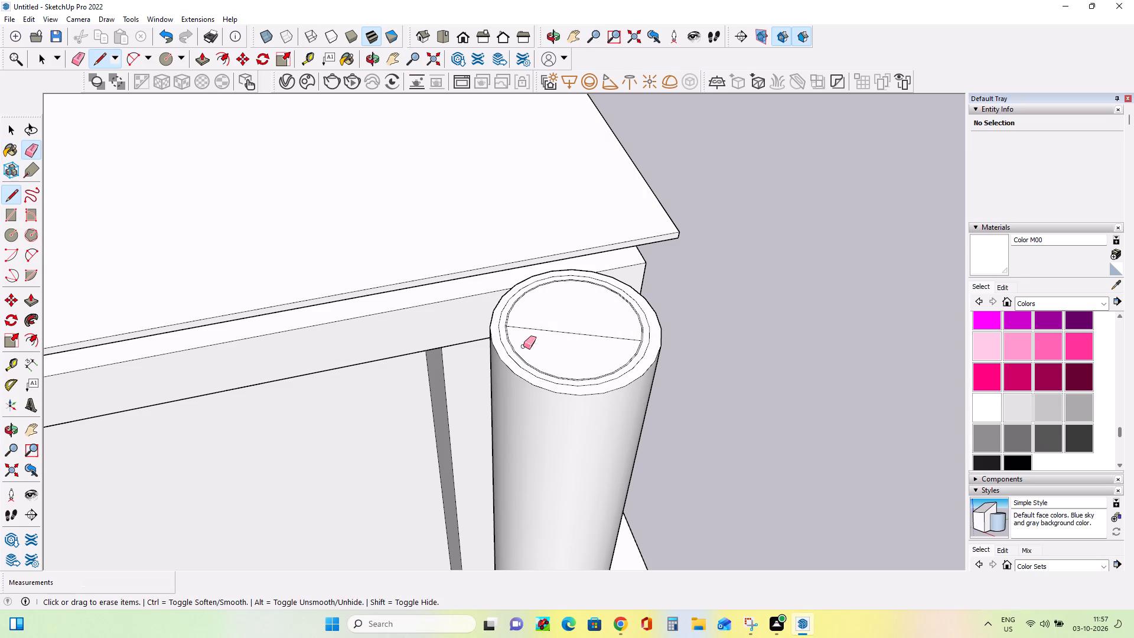
{"action": "left_click", "coordinate": [554, 330]}
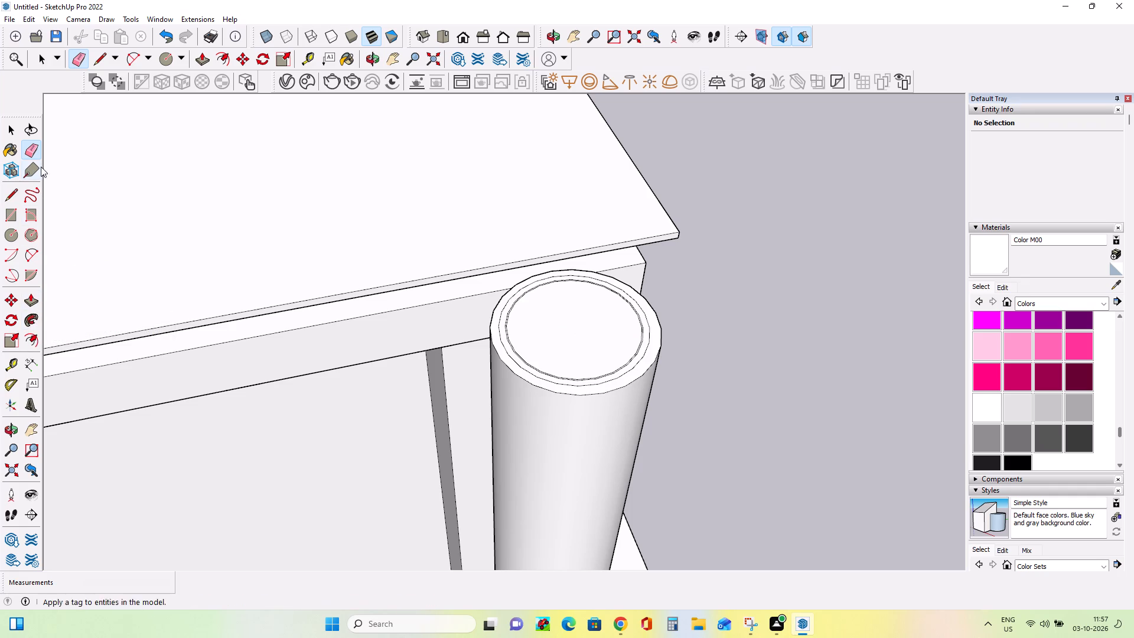
{"action": "left_click", "coordinate": [37, 150]}
{"action": "left_click", "coordinate": [519, 366]}
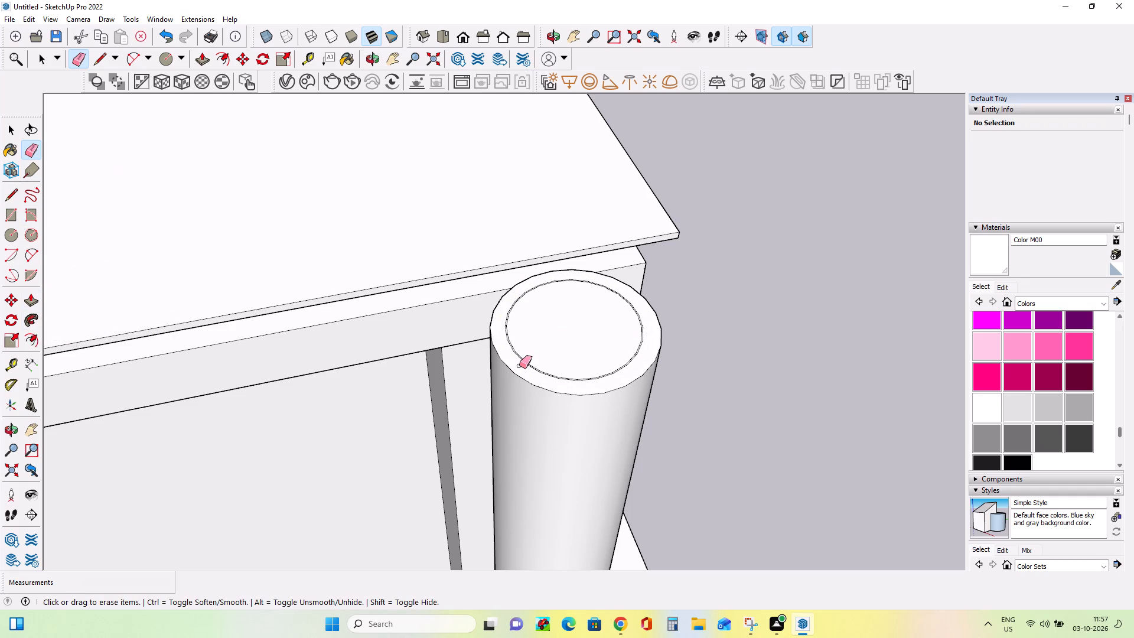
{"action": "left_click", "coordinate": [535, 369]}
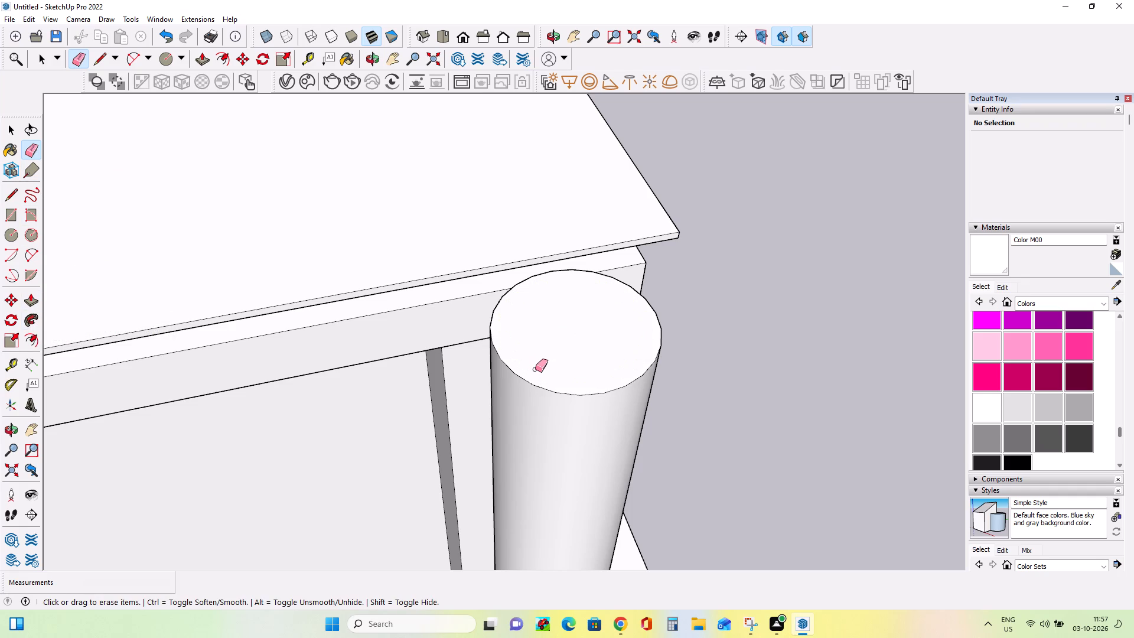
Push/Pull the corner column's top face upward about 1' 11/16", and raise it again by about 1' 8 1/2".
{"action": "scroll", "coordinate": [534, 390], "scroll_direction": "down", "scroll_amount": 2}
{"action": "middle_click_drag", "start_coordinate": [534, 396], "coordinate": [456, 355]}
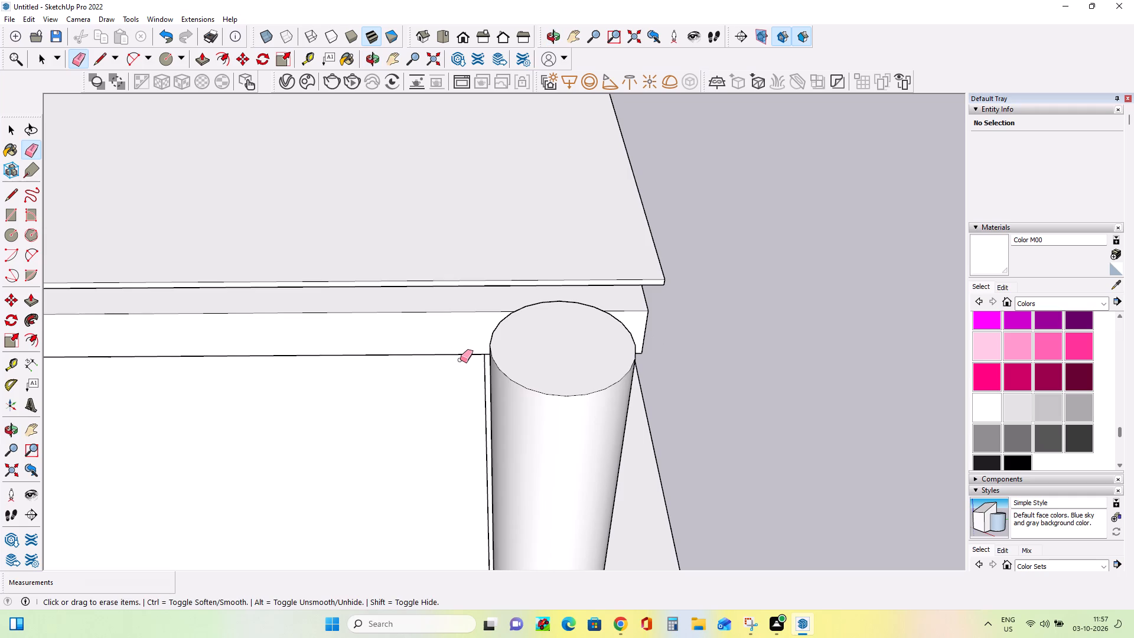
{"action": "scroll", "coordinate": [460, 360], "scroll_direction": "down", "scroll_amount": 1}
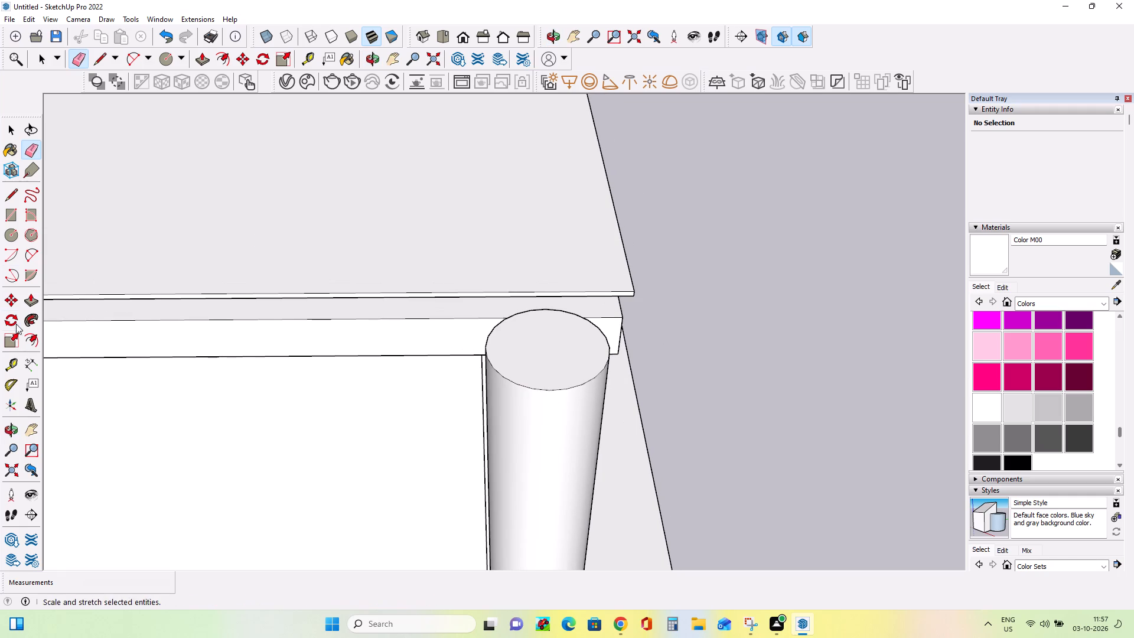
{"action": "left_click", "coordinate": [31, 296]}
{"action": "left_click", "coordinate": [550, 360]}
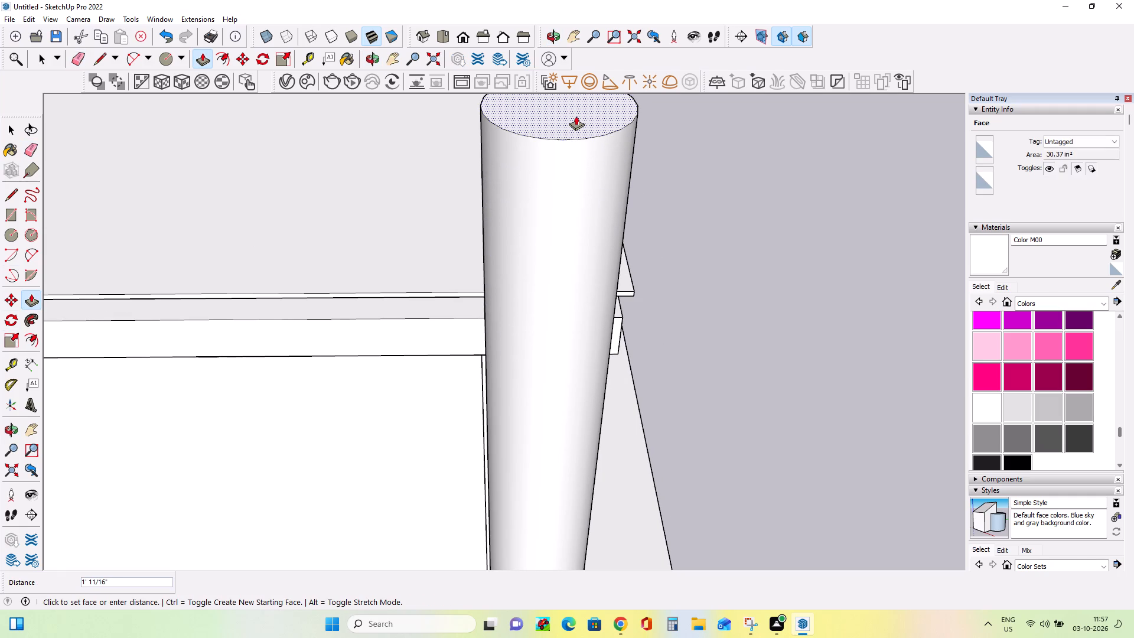
{"action": "left_click", "coordinate": [576, 116]}
{"action": "scroll", "coordinate": [597, 288], "scroll_direction": "down", "scroll_amount": 14}
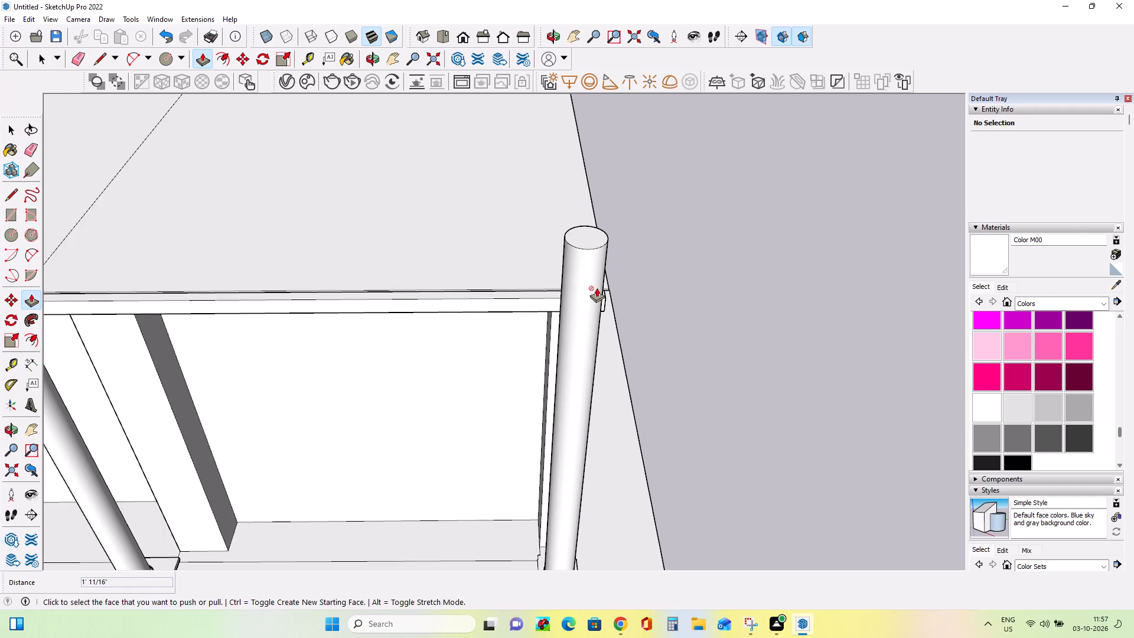
{"action": "middle_click_drag", "start_coordinate": [594, 303], "coordinate": [507, 274]}
{"action": "left_click", "coordinate": [556, 229]}
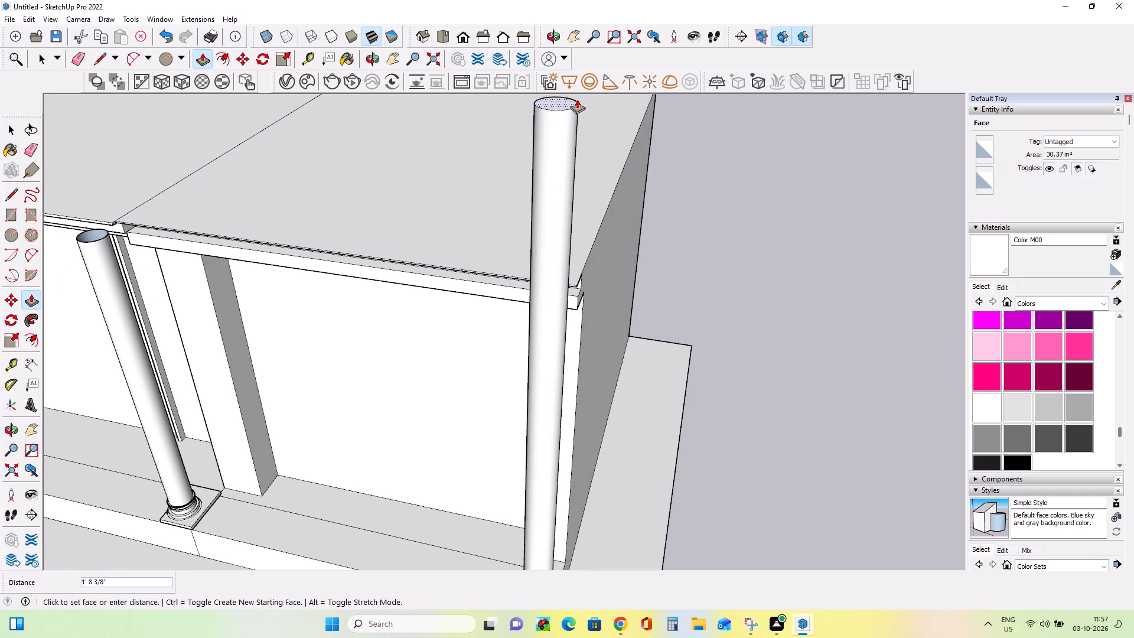
{"action": "left_click", "coordinate": [577, 99]}
Push/Pull the upper fascia band beneath the roof's thin front edge outward about 3 1/16".
{"action": "scroll", "coordinate": [429, 318], "scroll_direction": "down", "scroll_amount": 8}
{"action": "middle_click_drag", "start_coordinate": [389, 389], "coordinate": [407, 393]}
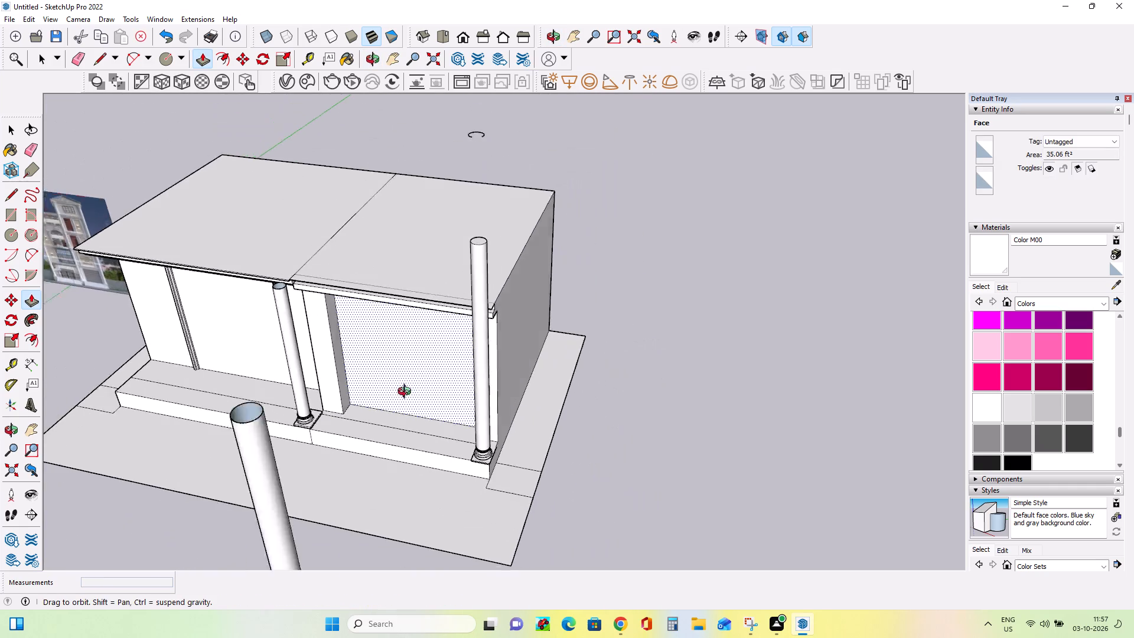
{"action": "middle_click_drag", "start_coordinate": [407, 393], "coordinate": [608, 333]}
{"action": "scroll", "coordinate": [496, 283], "scroll_direction": "up", "scroll_amount": 8}
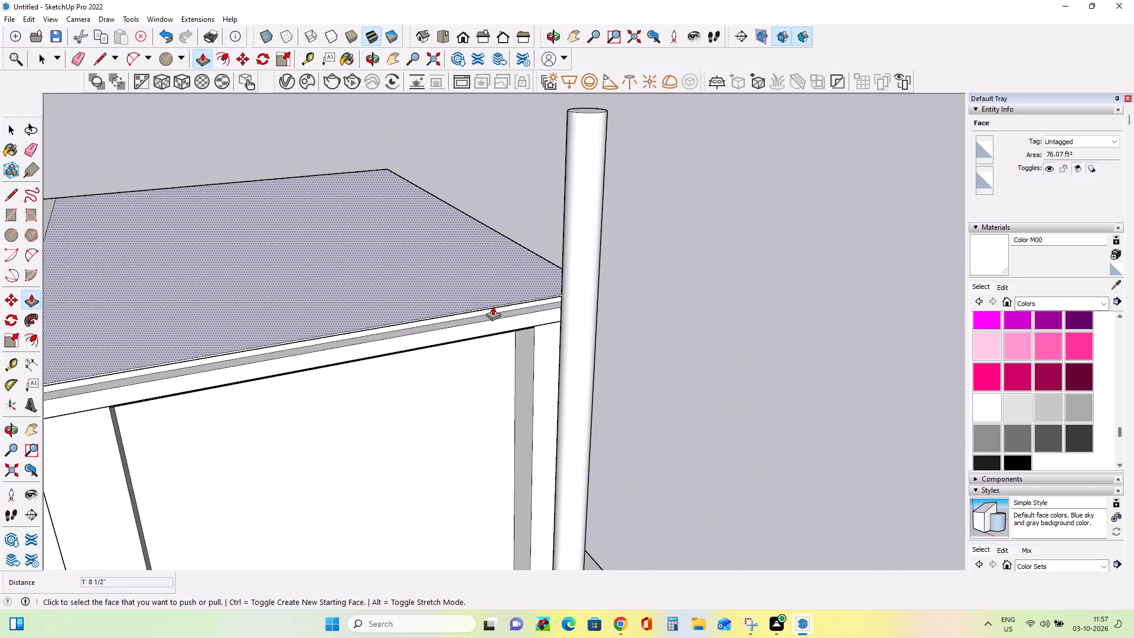
{"action": "left_click", "coordinate": [278, 349]}
{"action": "left_click", "coordinate": [287, 362]}
Push/Pull the lower fascia band on the front, beside the corner column, outward about 1 11/16".
{"action": "middle_click_drag", "start_coordinate": [330, 369], "coordinate": [321, 357]}
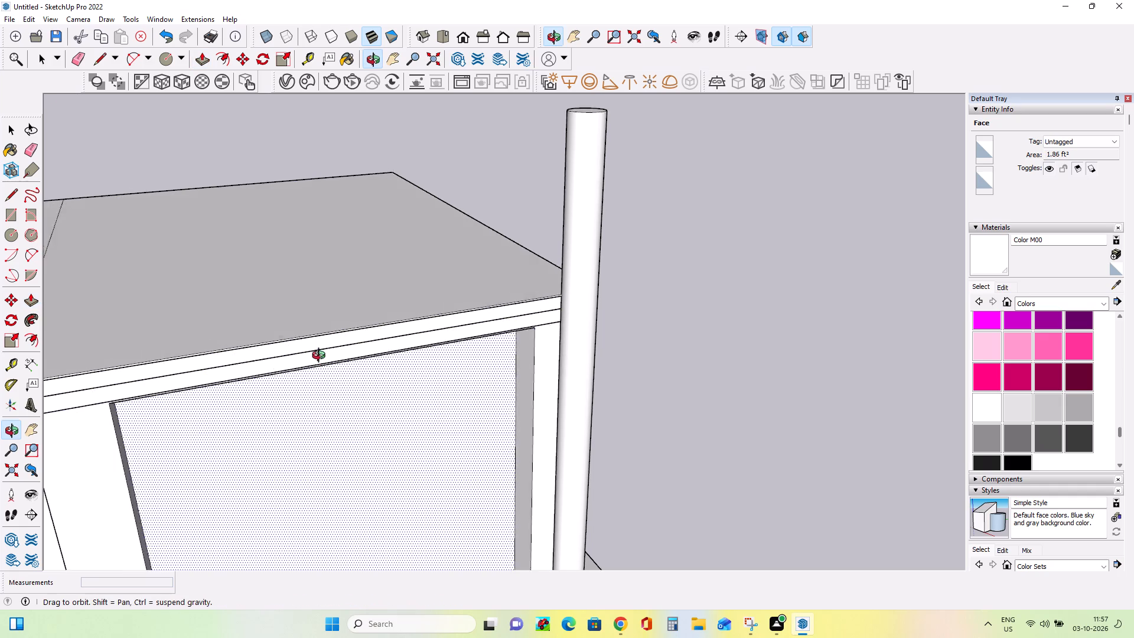
{"action": "middle_click_drag", "start_coordinate": [321, 357], "coordinate": [304, 303]}
{"action": "scroll", "coordinate": [334, 321], "scroll_direction": "up", "scroll_amount": 4}
{"action": "middle_click_drag", "start_coordinate": [340, 324], "coordinate": [423, 353]}
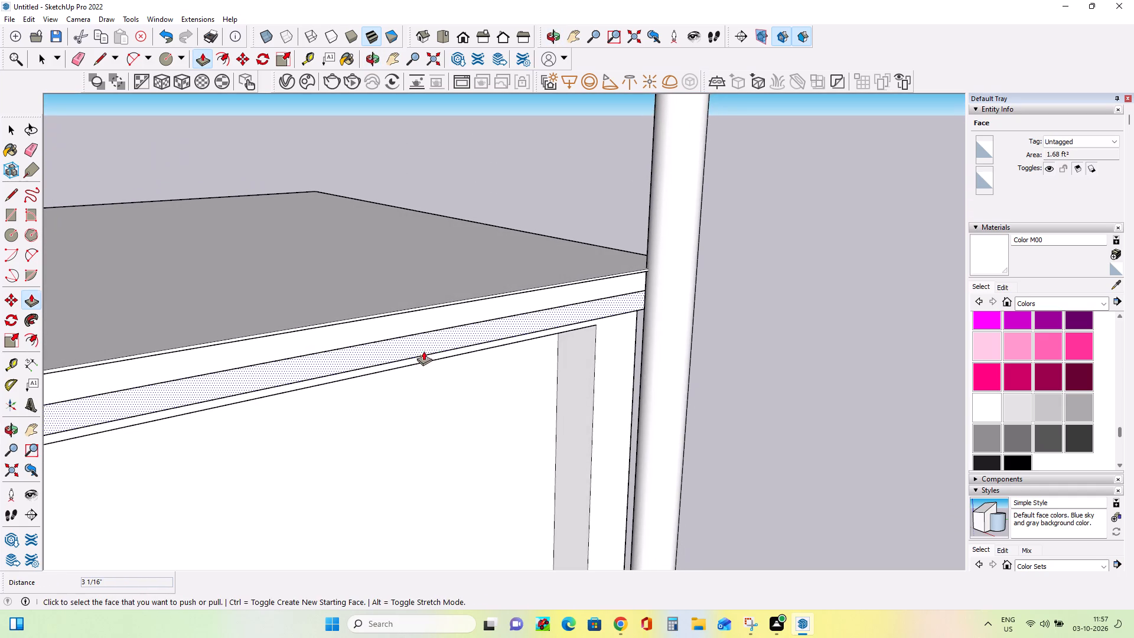
{"action": "scroll", "coordinate": [516, 416], "scroll_direction": "up", "scroll_amount": 2}
{"action": "middle_click_drag", "start_coordinate": [518, 439], "coordinate": [517, 433]}
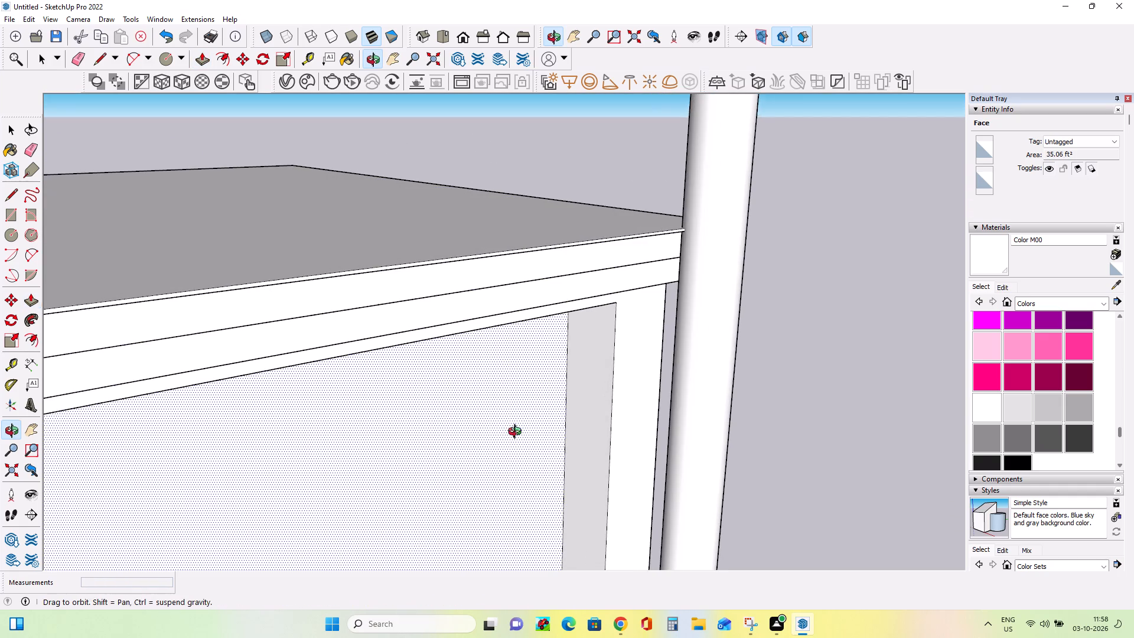
{"action": "middle_click_drag", "start_coordinate": [517, 433], "coordinate": [514, 406]}
{"action": "scroll", "coordinate": [514, 406], "scroll_direction": "up", "scroll_amount": 1}
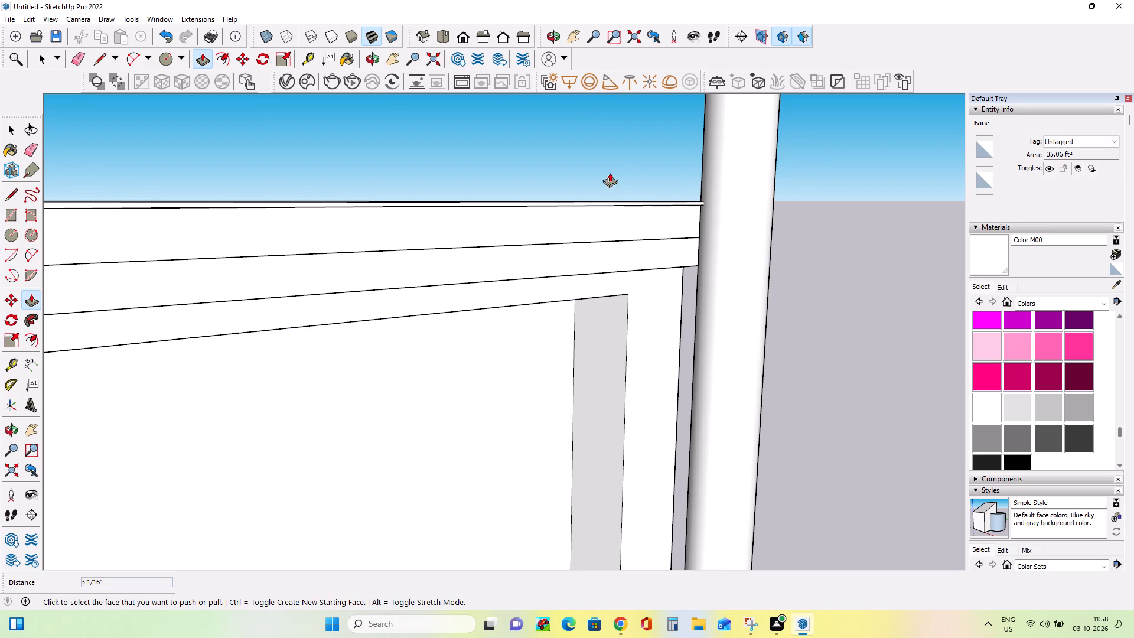
{"action": "left_click", "coordinate": [566, 247]}
{"action": "left_click", "coordinate": [579, 256]}
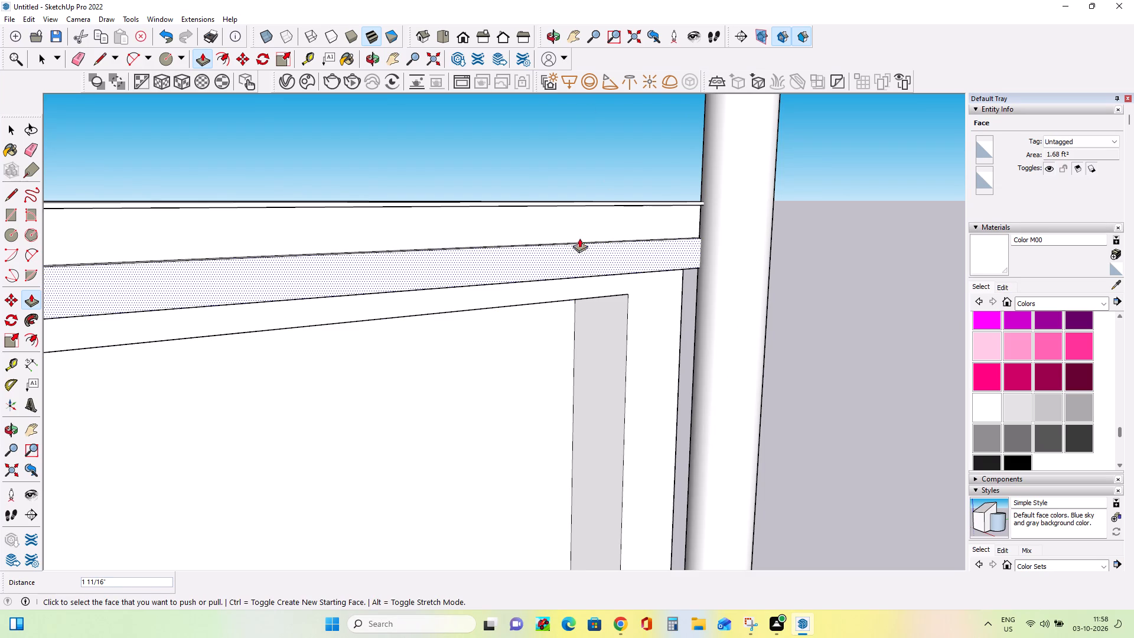
Push/Pull the upper front fascia band outward about 1 3/16", and extend it again by about 1 1/16".
{"action": "left_click", "coordinate": [582, 221]}
{"action": "left_click", "coordinate": [609, 223]}
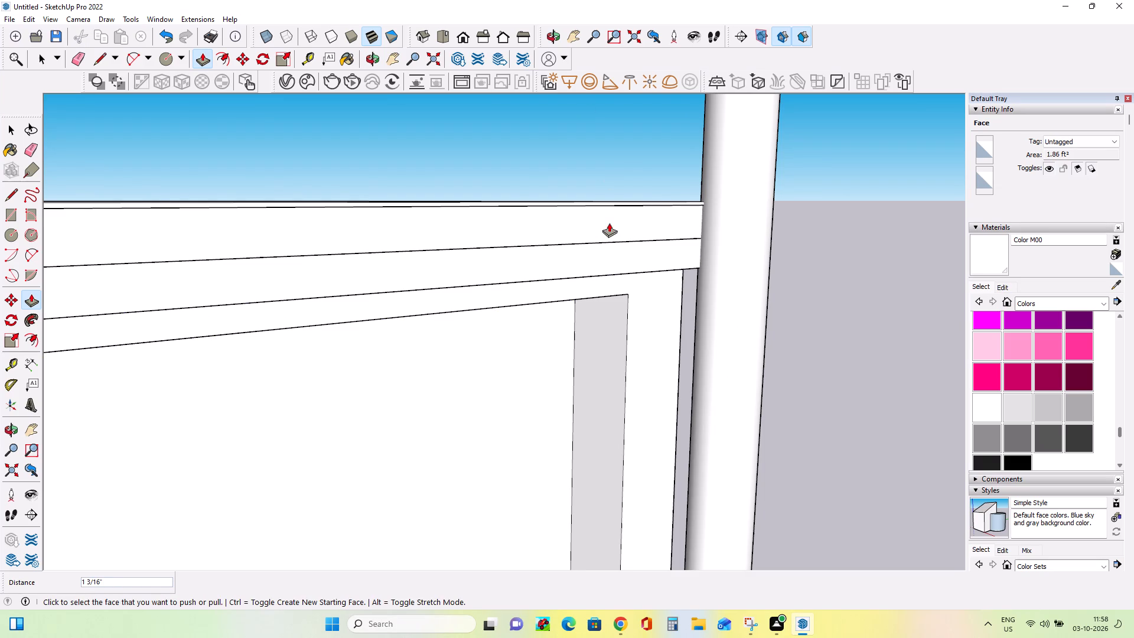
{"action": "left_click", "coordinate": [633, 226]}
{"action": "double_click", "coordinate": [644, 232]}
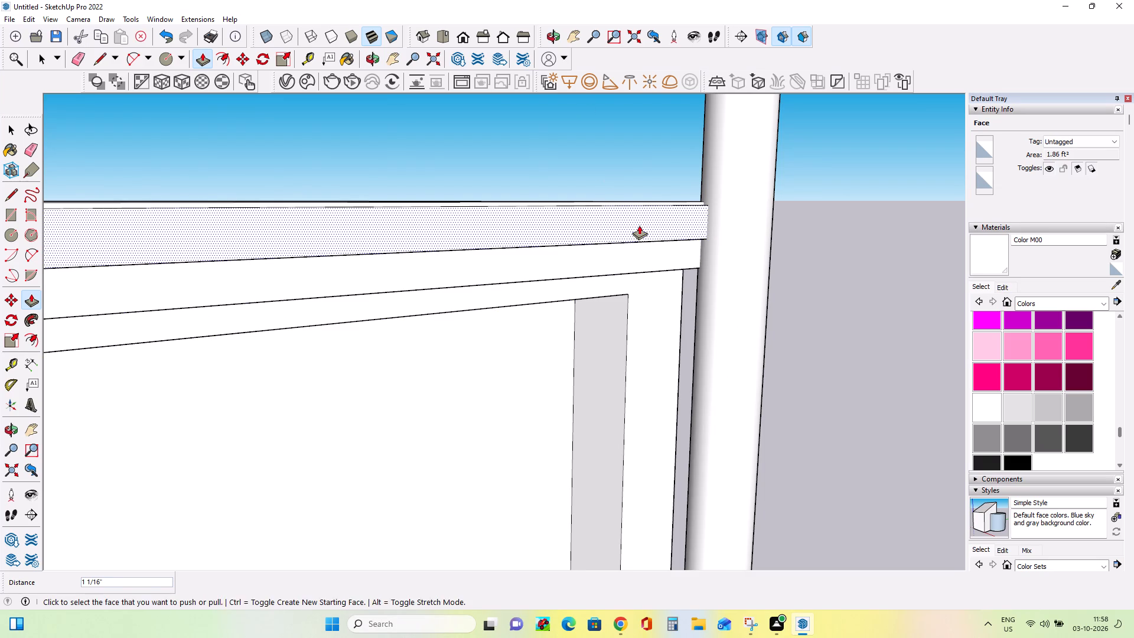
Push/Pull the roof's thin front edge outward about 2 7/8" past the upper fascia band.
{"action": "middle_click_drag", "start_coordinate": [641, 209], "coordinate": [641, 258]}
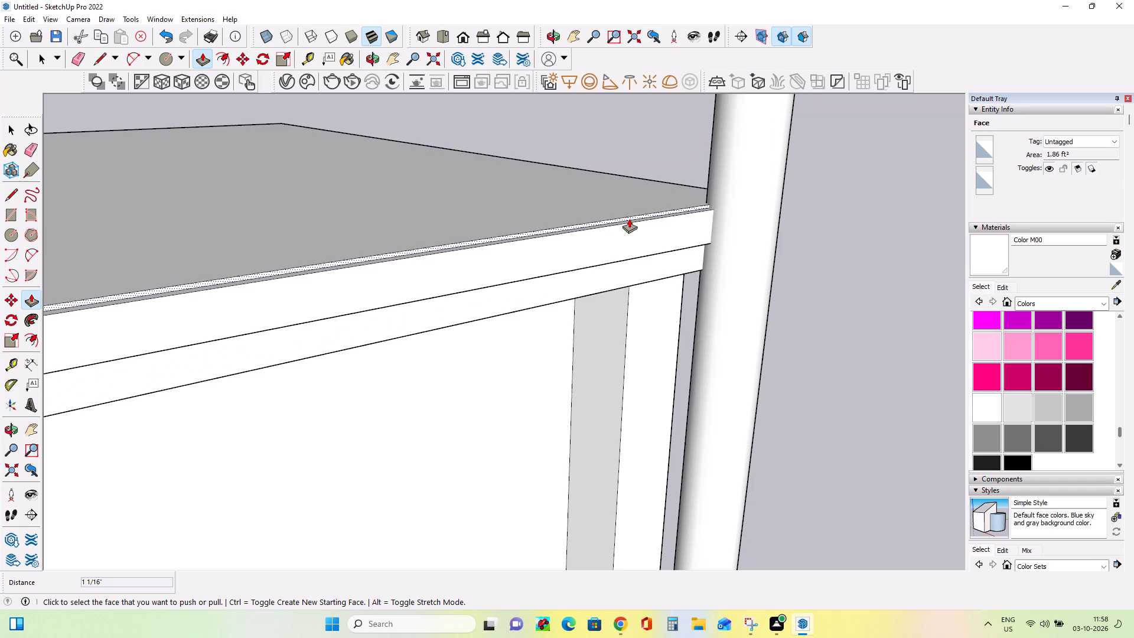
{"action": "left_click", "coordinate": [629, 219]}
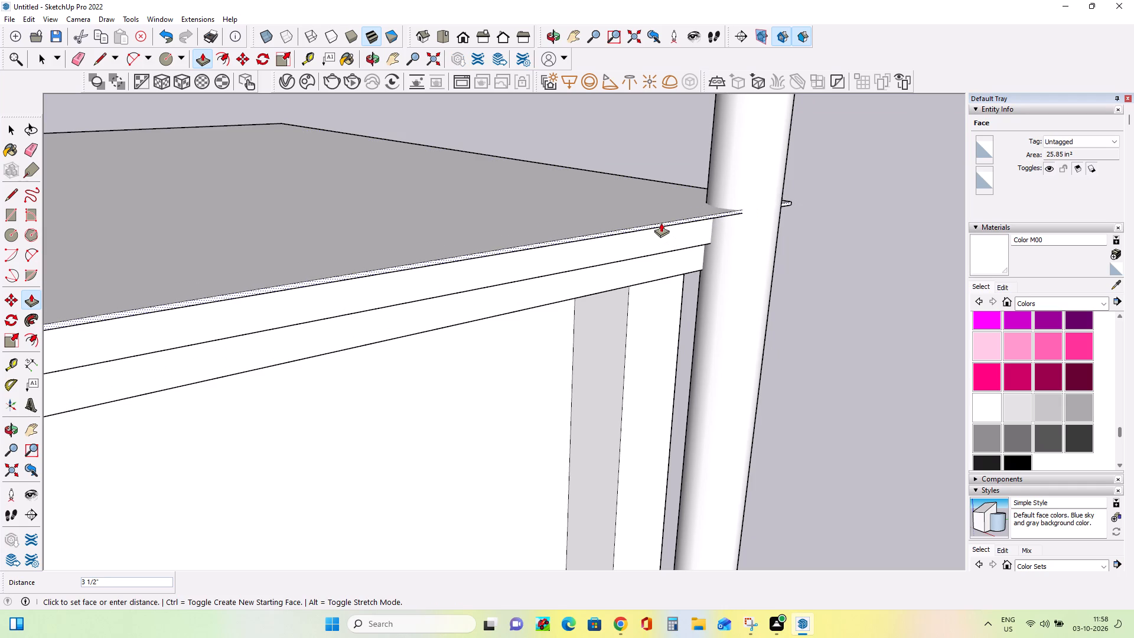
{"action": "left_click", "coordinate": [657, 220]}
{"action": "middle_click_drag", "start_coordinate": [666, 263], "coordinate": [598, 176]}
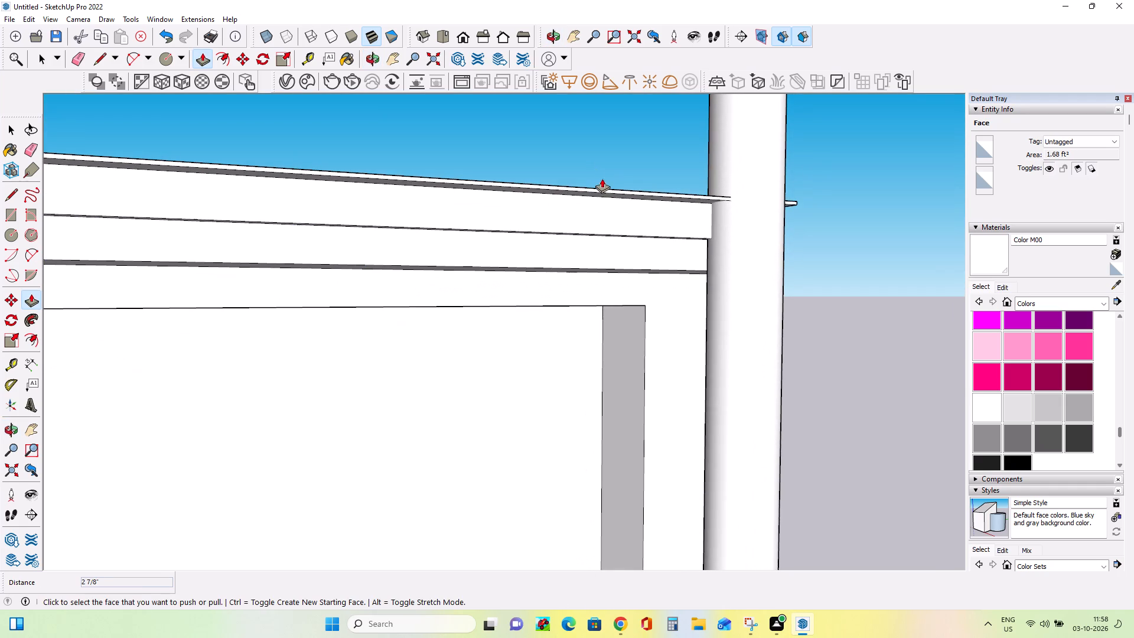
Push/Pull the roof's thin front edge back inward about 11/16".
{"action": "left_click", "coordinate": [607, 187]}
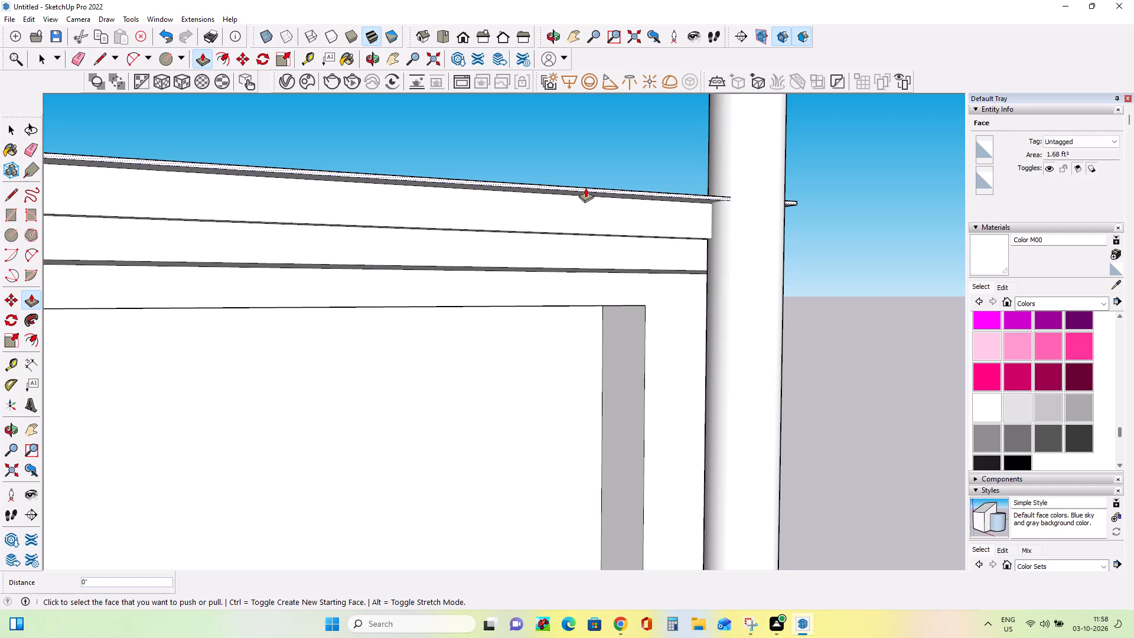
{"action": "scroll", "coordinate": [585, 188], "scroll_direction": "up", "scroll_amount": 7}
{"action": "left_click", "coordinate": [576, 187]}
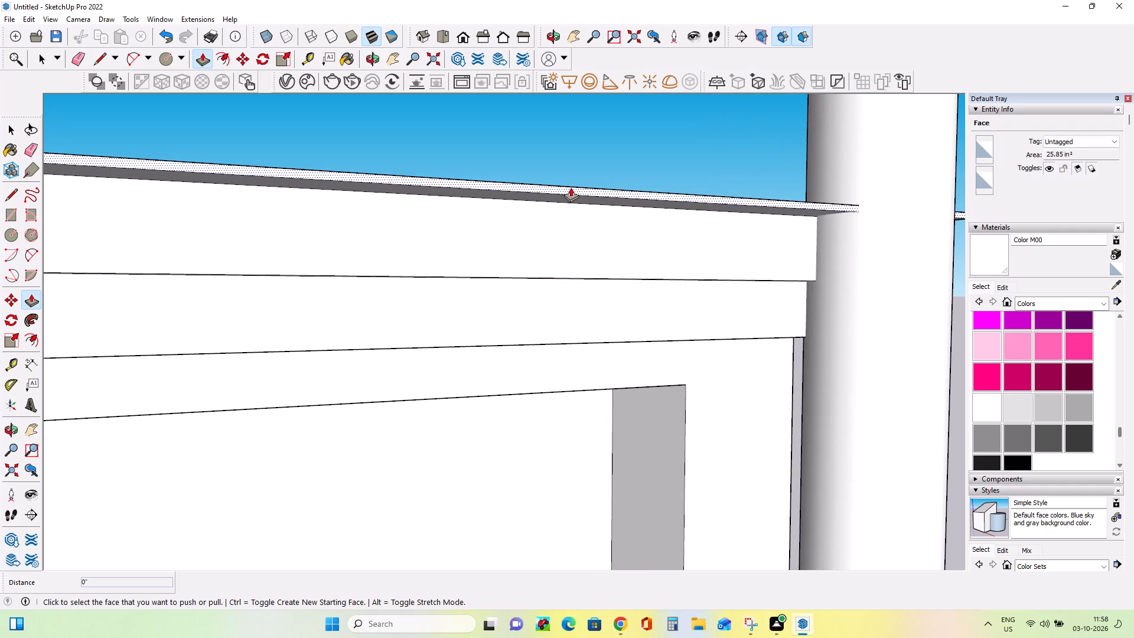
{"action": "left_click", "coordinate": [543, 184]}
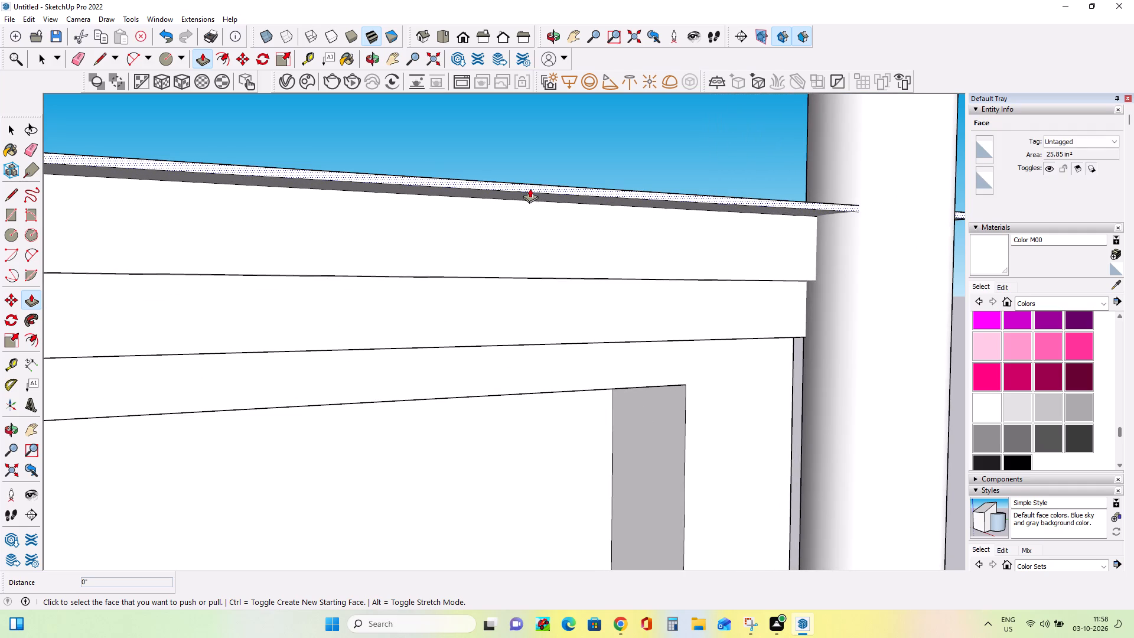
{"action": "left_click", "coordinate": [537, 185]}
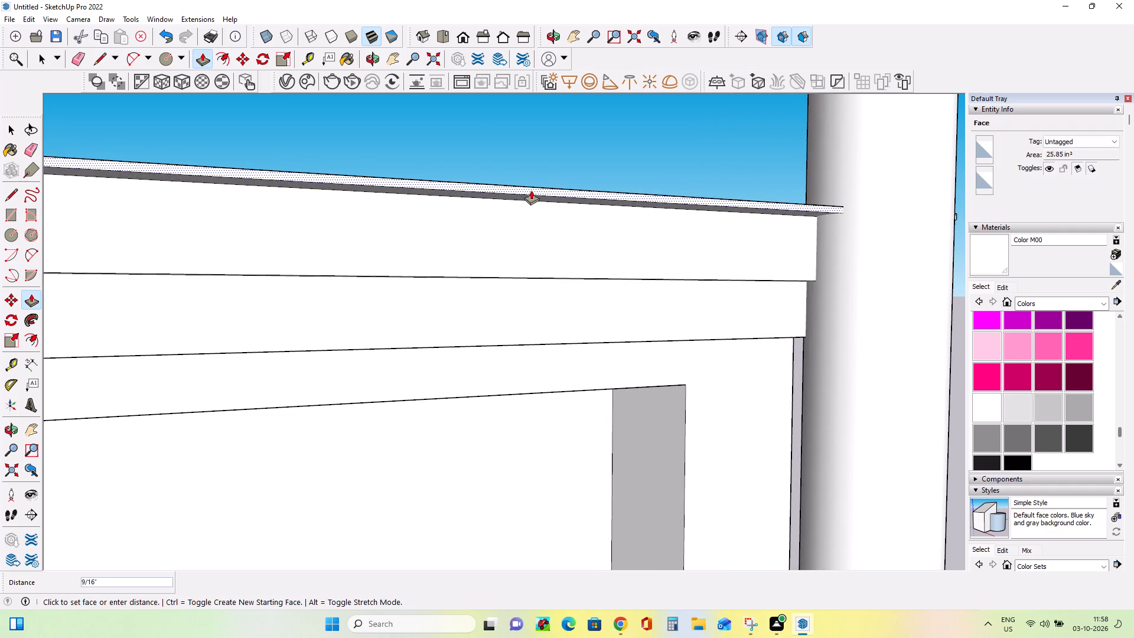
{"action": "left_click", "coordinate": [529, 188]}
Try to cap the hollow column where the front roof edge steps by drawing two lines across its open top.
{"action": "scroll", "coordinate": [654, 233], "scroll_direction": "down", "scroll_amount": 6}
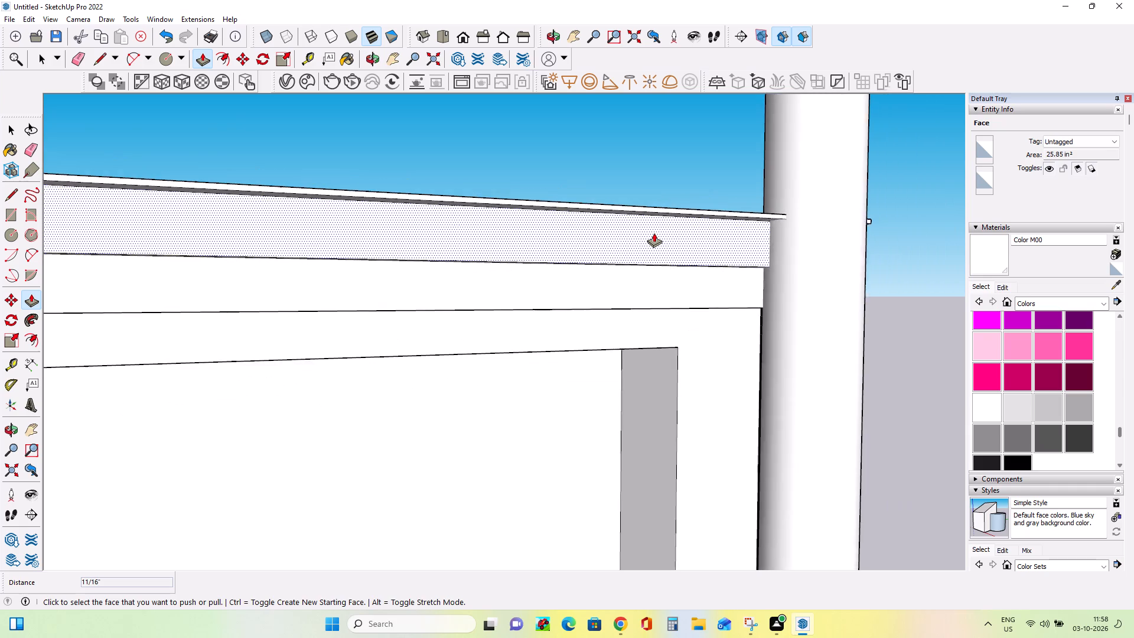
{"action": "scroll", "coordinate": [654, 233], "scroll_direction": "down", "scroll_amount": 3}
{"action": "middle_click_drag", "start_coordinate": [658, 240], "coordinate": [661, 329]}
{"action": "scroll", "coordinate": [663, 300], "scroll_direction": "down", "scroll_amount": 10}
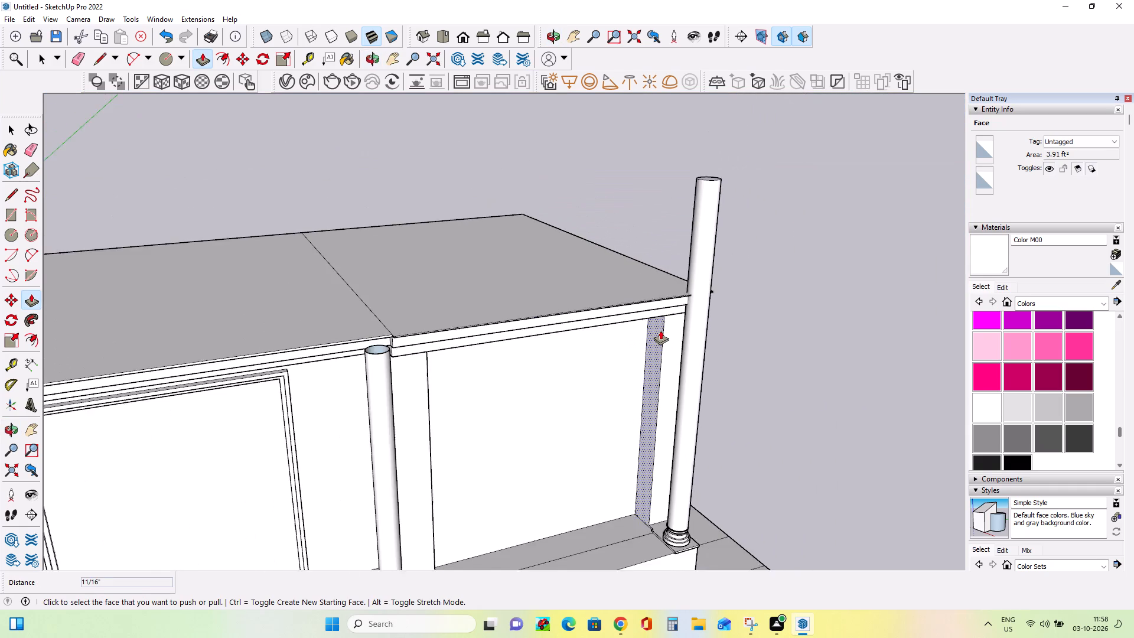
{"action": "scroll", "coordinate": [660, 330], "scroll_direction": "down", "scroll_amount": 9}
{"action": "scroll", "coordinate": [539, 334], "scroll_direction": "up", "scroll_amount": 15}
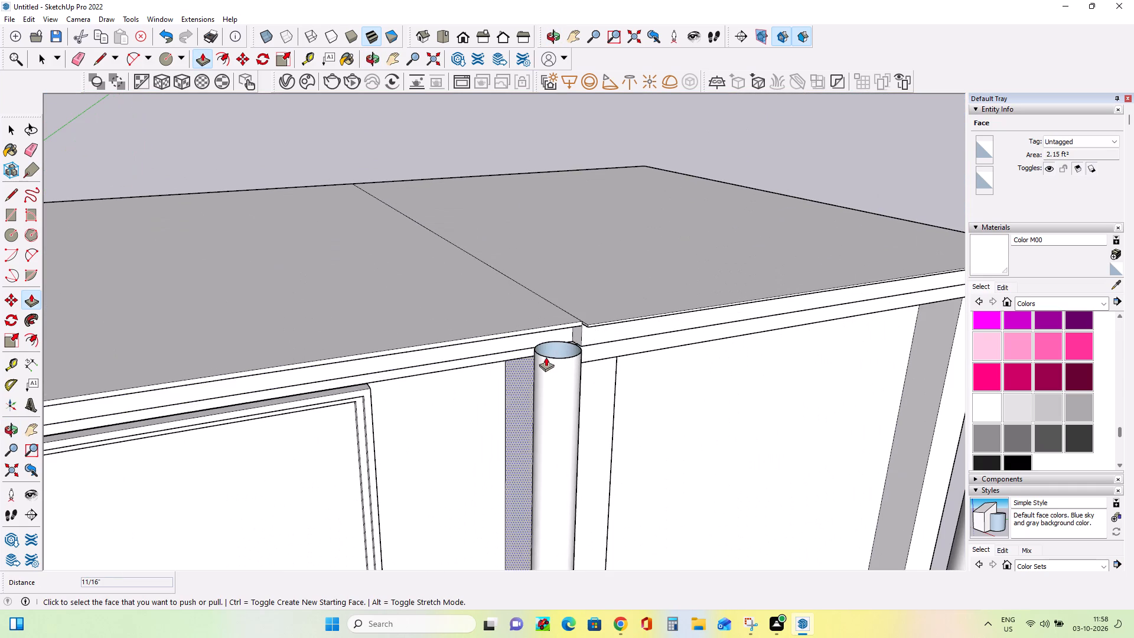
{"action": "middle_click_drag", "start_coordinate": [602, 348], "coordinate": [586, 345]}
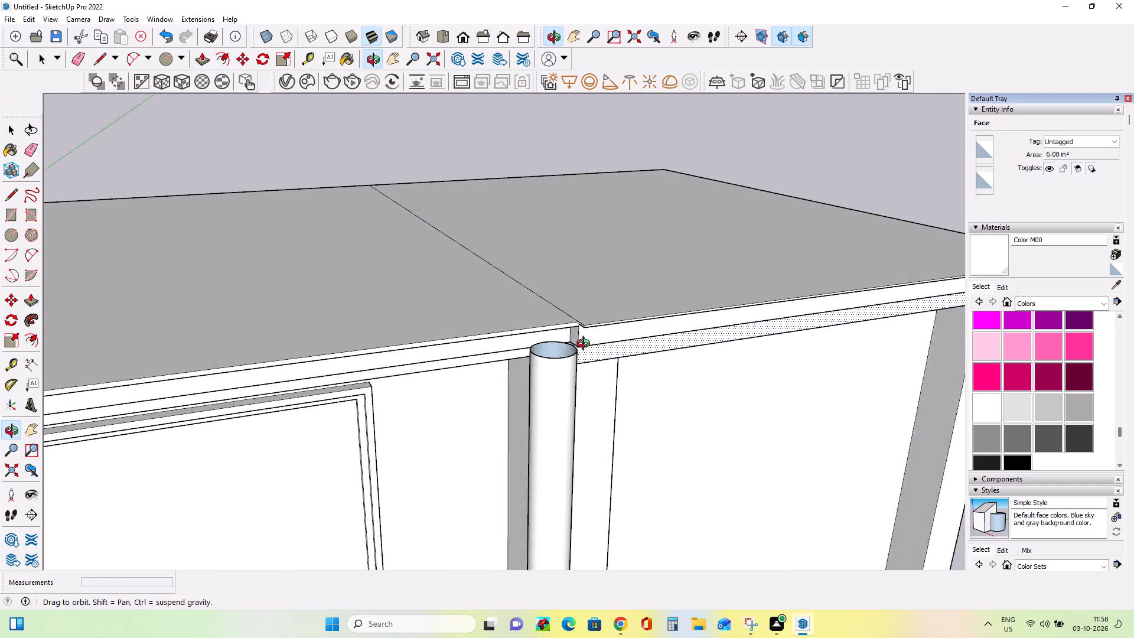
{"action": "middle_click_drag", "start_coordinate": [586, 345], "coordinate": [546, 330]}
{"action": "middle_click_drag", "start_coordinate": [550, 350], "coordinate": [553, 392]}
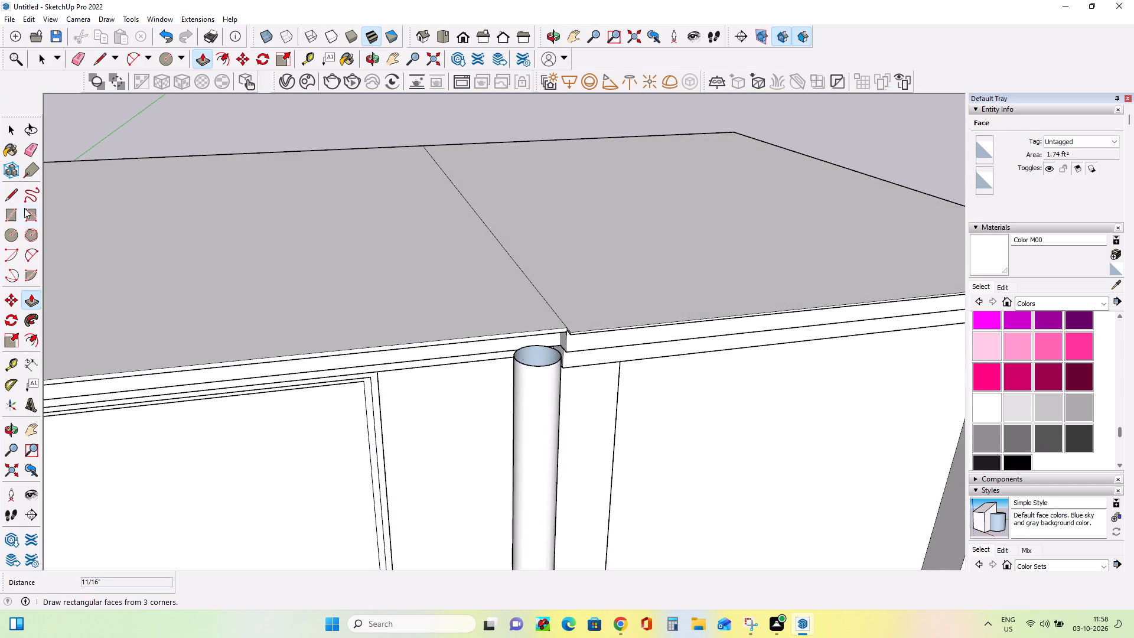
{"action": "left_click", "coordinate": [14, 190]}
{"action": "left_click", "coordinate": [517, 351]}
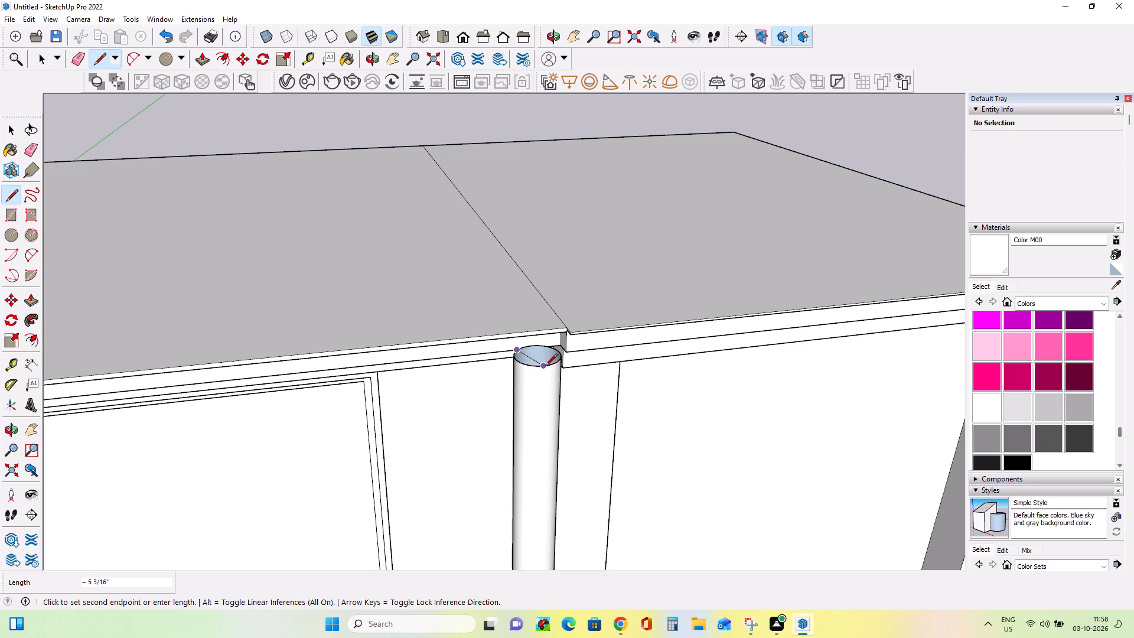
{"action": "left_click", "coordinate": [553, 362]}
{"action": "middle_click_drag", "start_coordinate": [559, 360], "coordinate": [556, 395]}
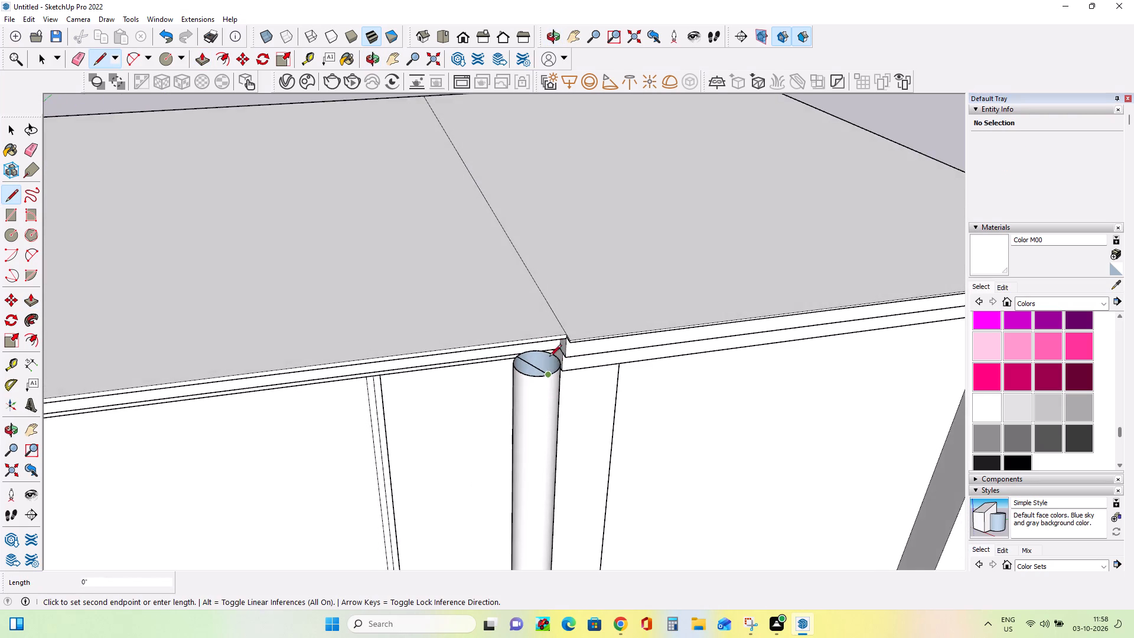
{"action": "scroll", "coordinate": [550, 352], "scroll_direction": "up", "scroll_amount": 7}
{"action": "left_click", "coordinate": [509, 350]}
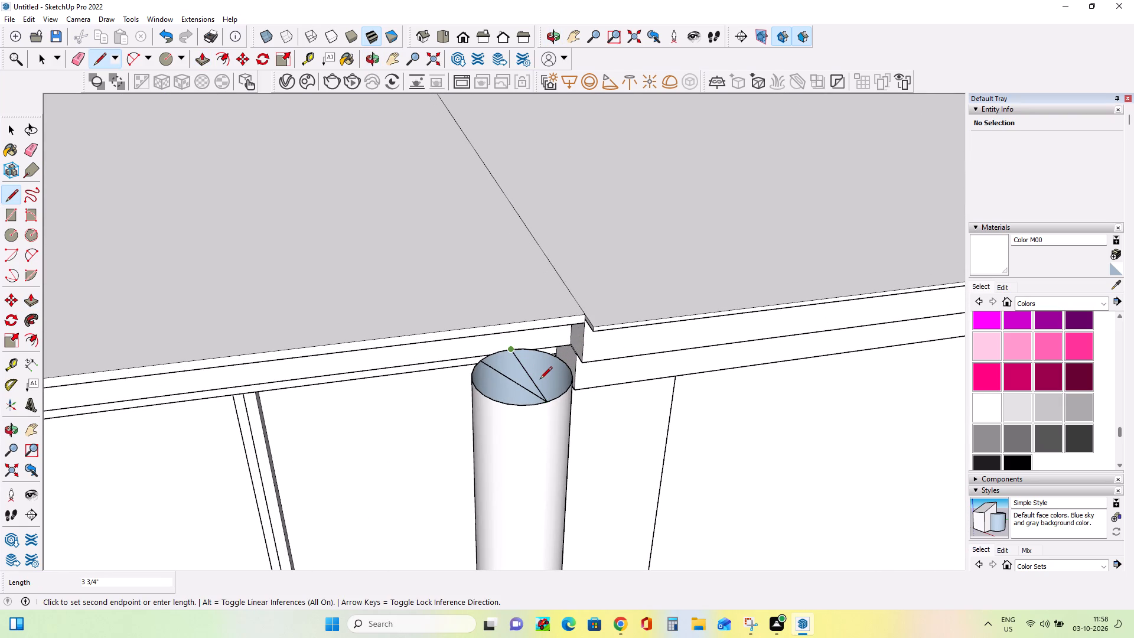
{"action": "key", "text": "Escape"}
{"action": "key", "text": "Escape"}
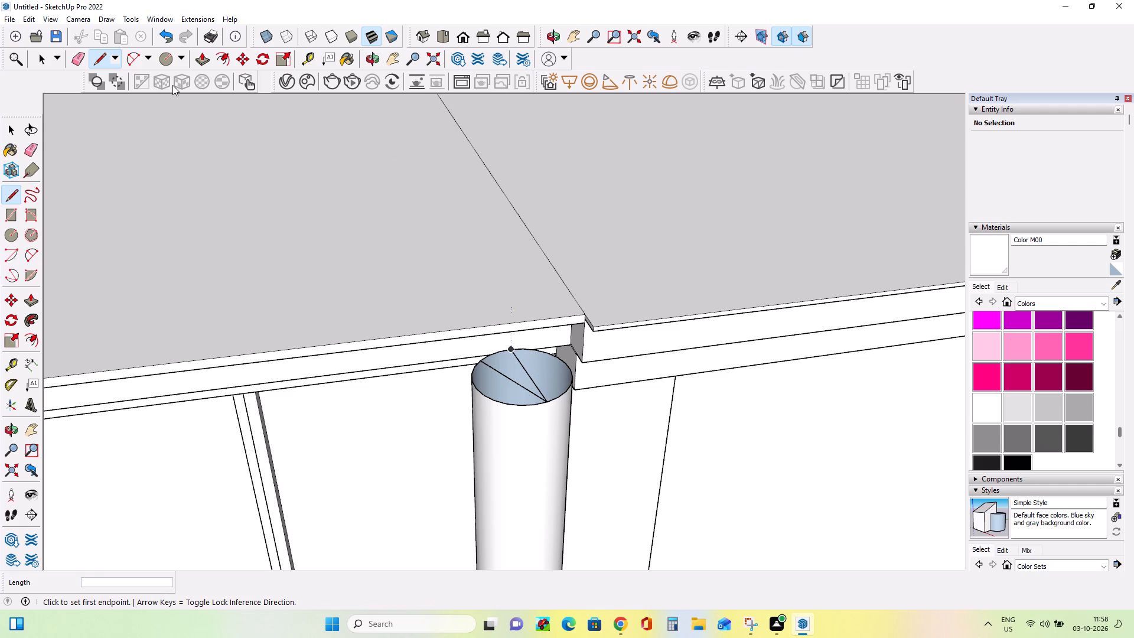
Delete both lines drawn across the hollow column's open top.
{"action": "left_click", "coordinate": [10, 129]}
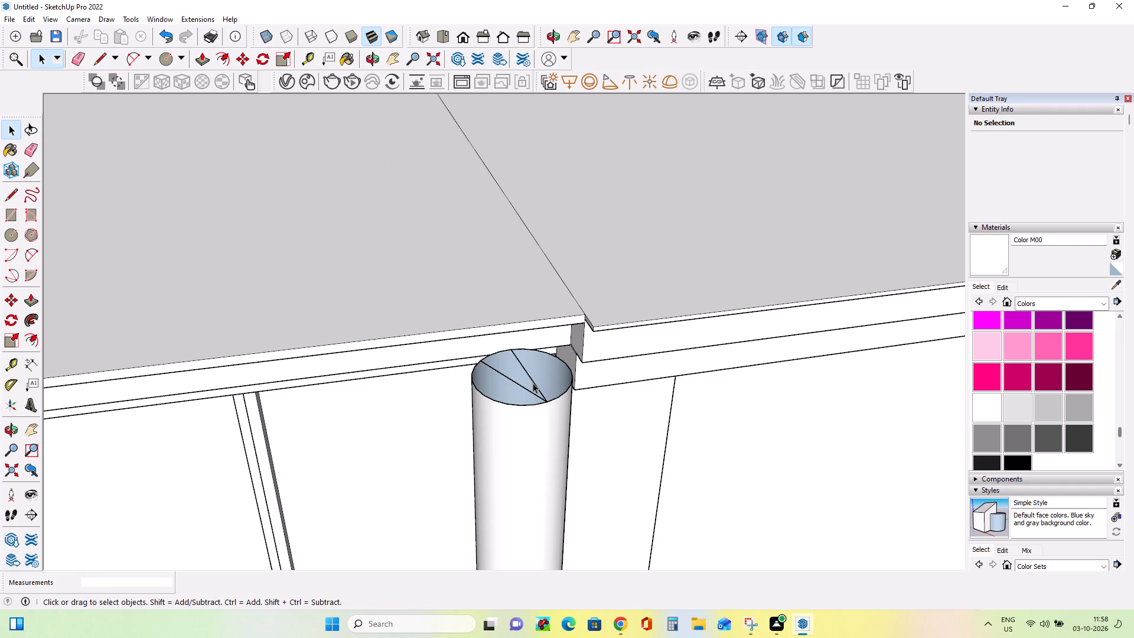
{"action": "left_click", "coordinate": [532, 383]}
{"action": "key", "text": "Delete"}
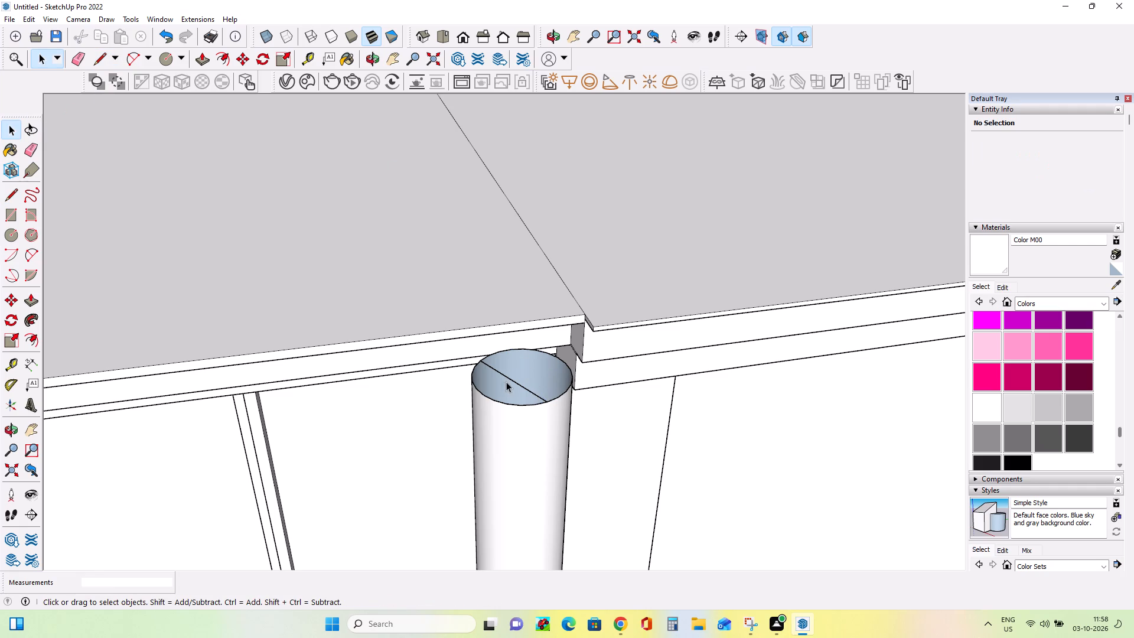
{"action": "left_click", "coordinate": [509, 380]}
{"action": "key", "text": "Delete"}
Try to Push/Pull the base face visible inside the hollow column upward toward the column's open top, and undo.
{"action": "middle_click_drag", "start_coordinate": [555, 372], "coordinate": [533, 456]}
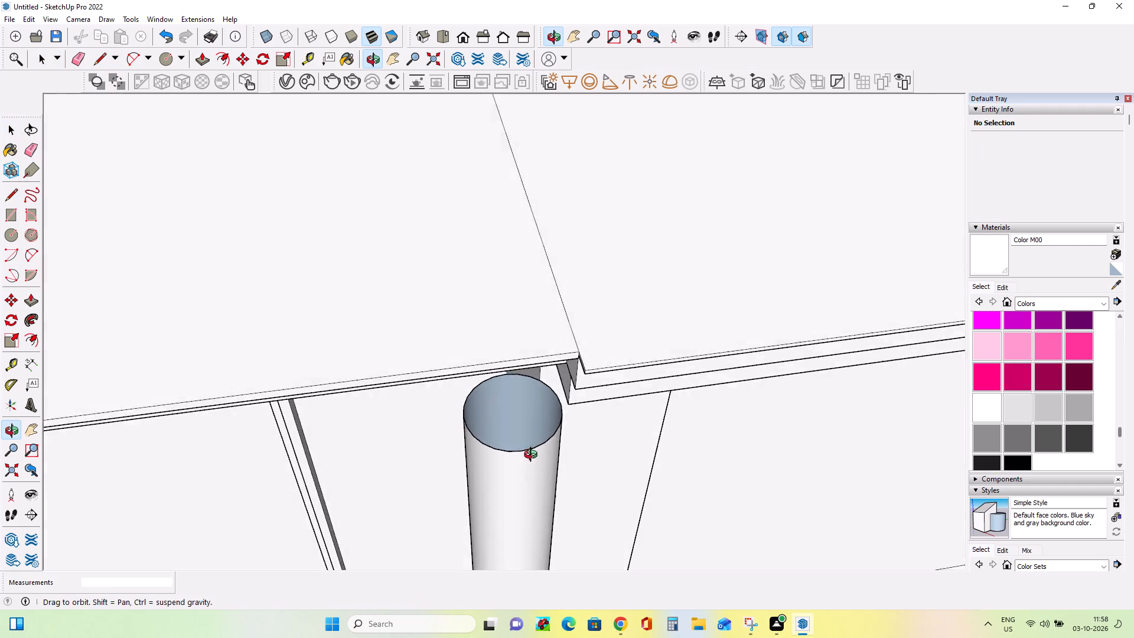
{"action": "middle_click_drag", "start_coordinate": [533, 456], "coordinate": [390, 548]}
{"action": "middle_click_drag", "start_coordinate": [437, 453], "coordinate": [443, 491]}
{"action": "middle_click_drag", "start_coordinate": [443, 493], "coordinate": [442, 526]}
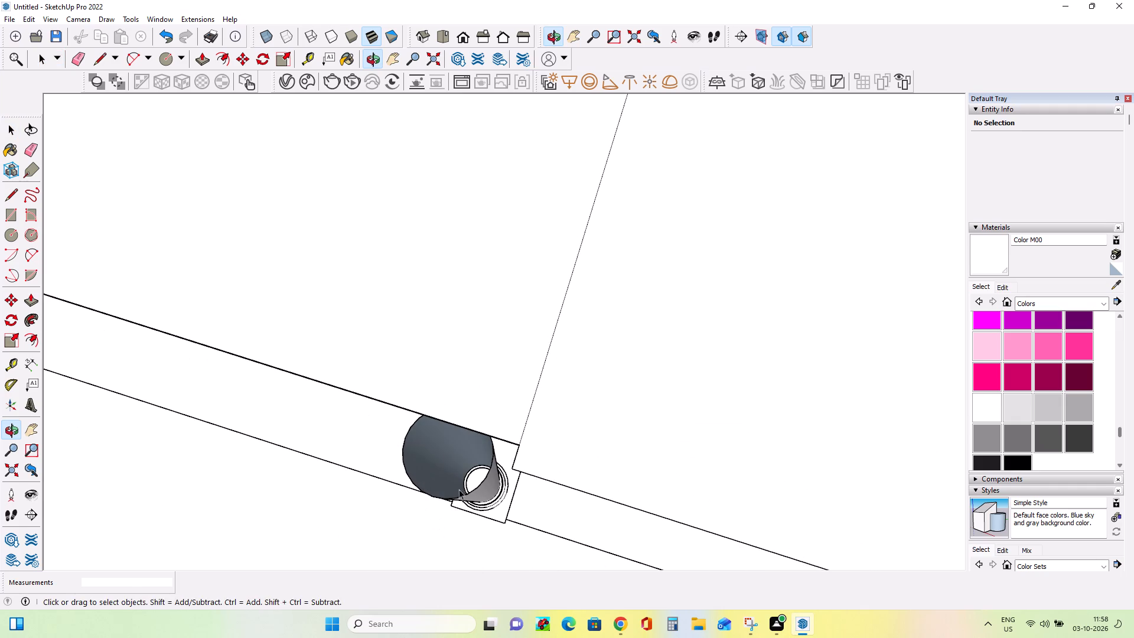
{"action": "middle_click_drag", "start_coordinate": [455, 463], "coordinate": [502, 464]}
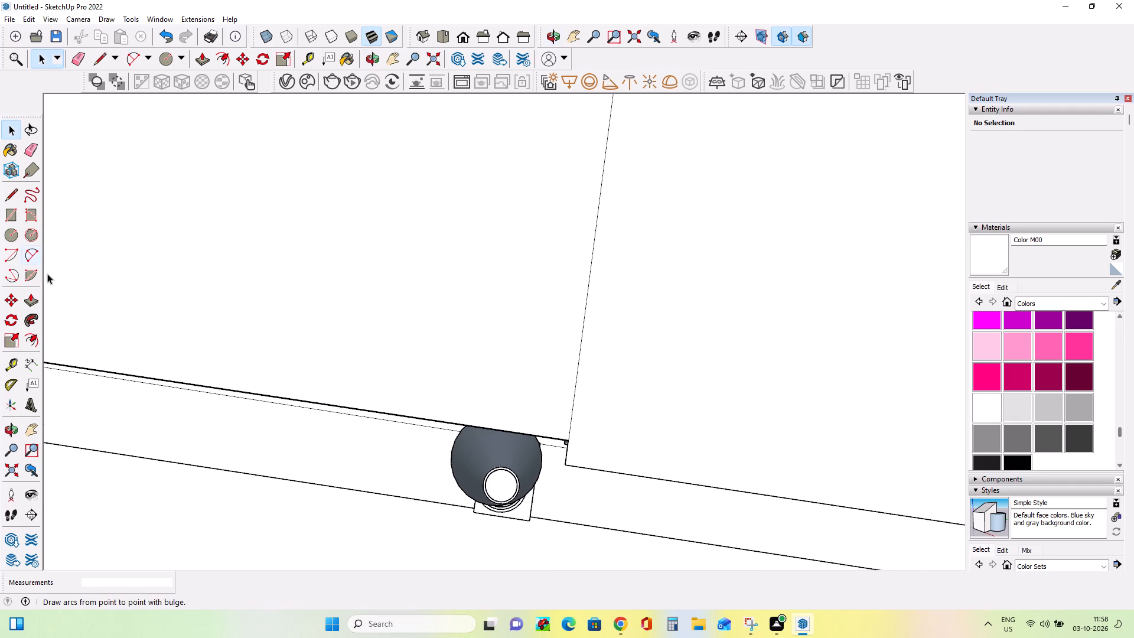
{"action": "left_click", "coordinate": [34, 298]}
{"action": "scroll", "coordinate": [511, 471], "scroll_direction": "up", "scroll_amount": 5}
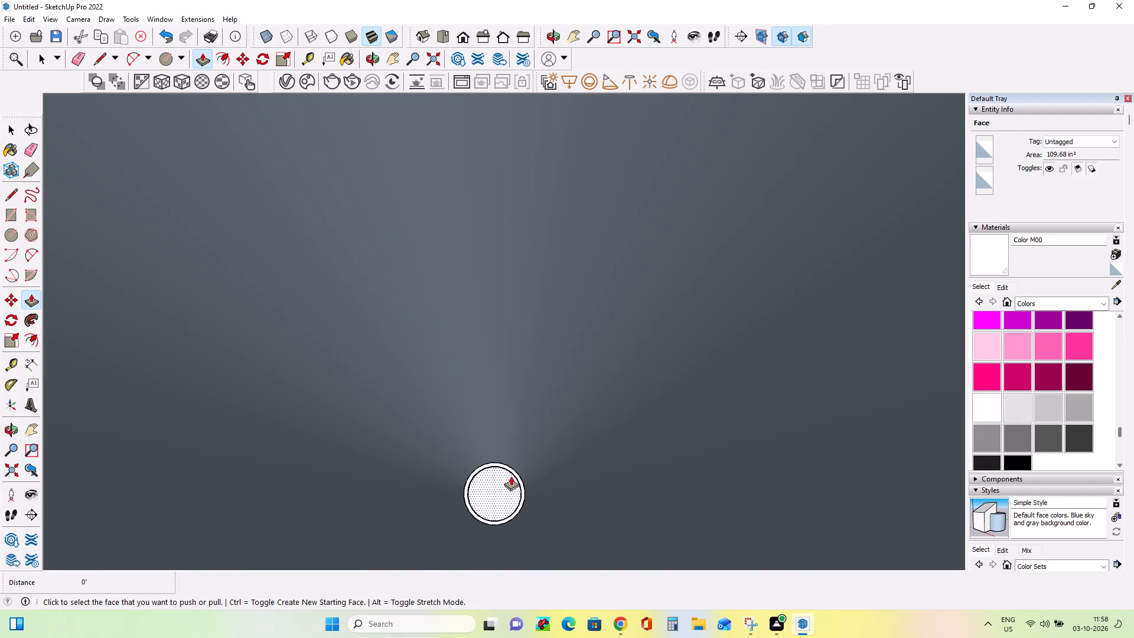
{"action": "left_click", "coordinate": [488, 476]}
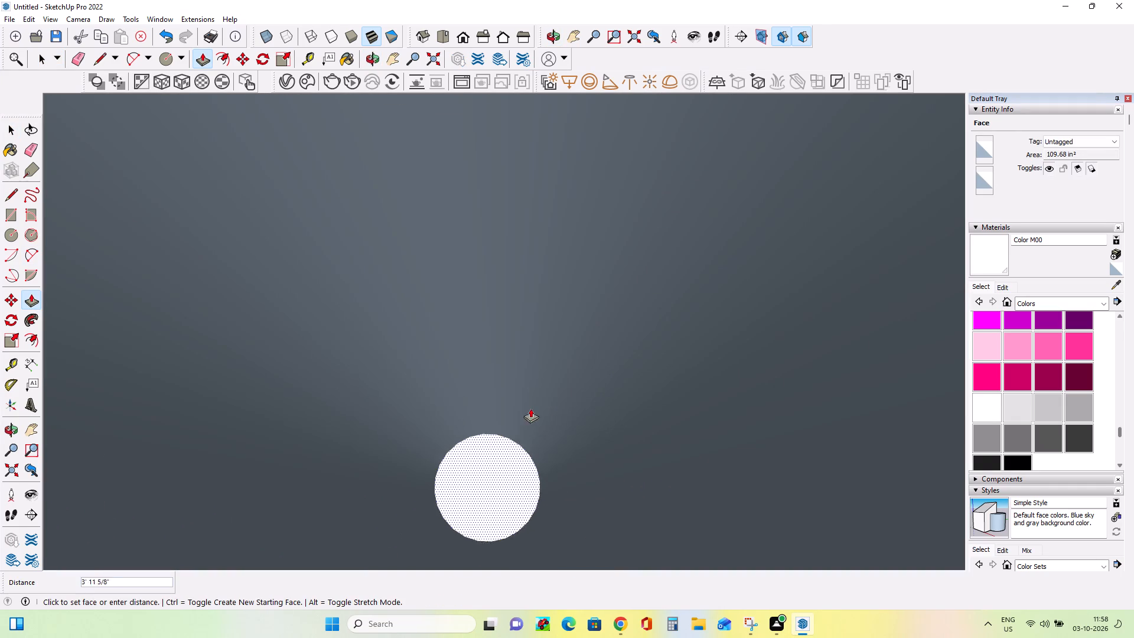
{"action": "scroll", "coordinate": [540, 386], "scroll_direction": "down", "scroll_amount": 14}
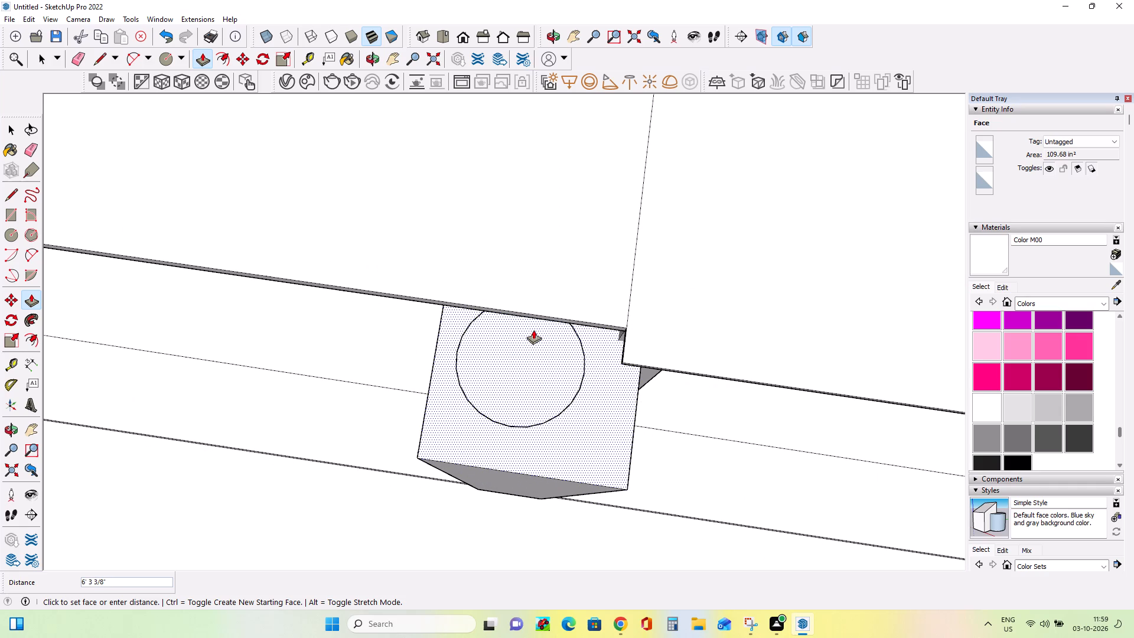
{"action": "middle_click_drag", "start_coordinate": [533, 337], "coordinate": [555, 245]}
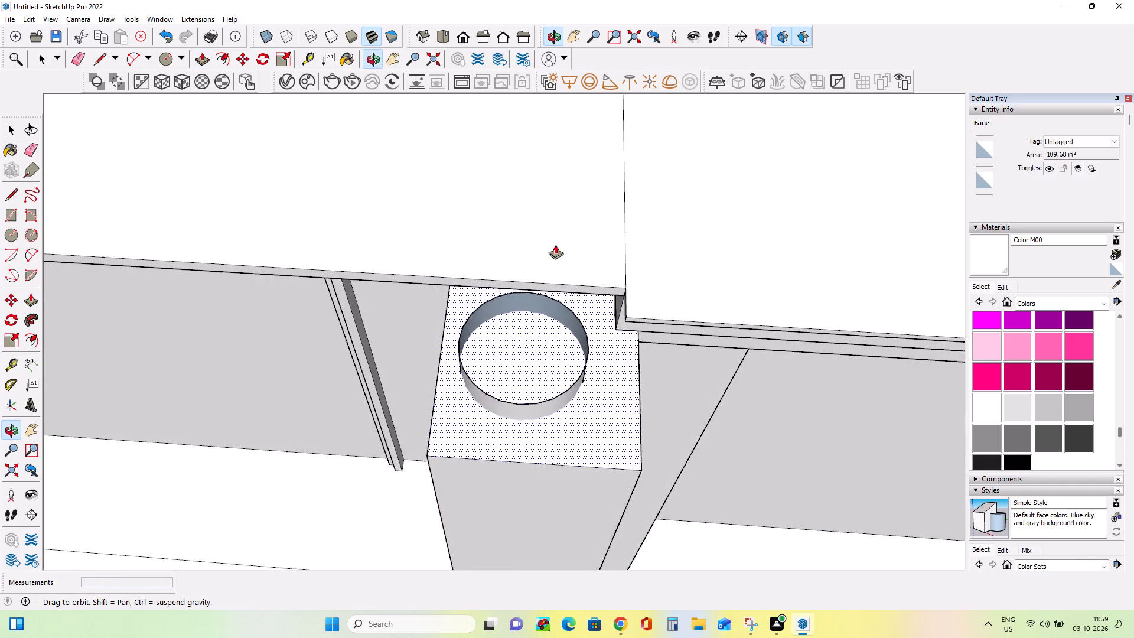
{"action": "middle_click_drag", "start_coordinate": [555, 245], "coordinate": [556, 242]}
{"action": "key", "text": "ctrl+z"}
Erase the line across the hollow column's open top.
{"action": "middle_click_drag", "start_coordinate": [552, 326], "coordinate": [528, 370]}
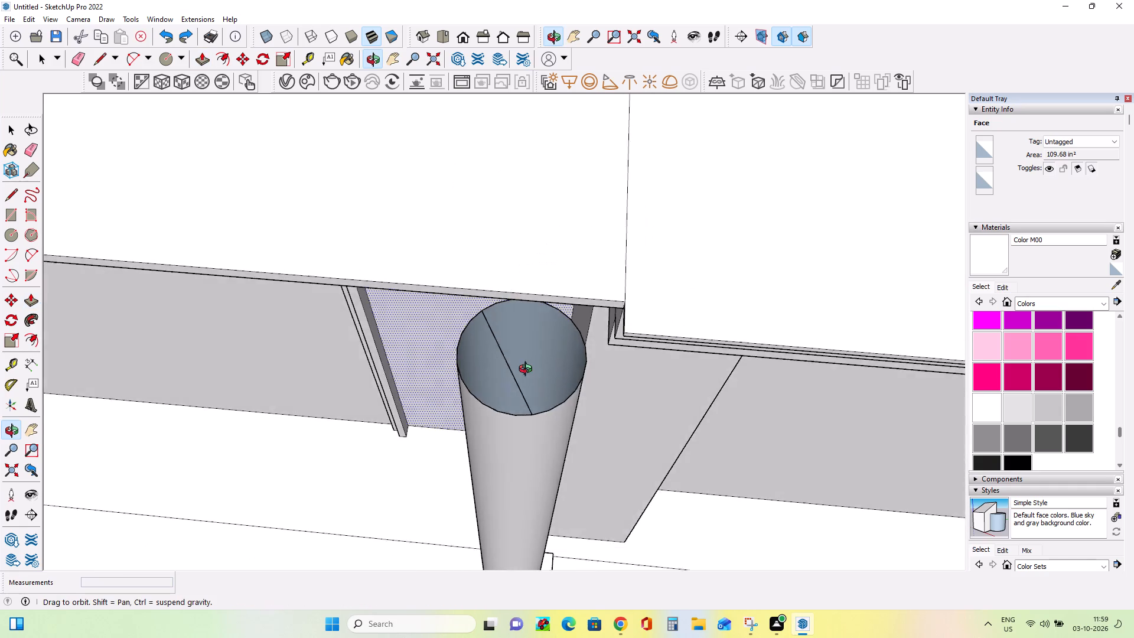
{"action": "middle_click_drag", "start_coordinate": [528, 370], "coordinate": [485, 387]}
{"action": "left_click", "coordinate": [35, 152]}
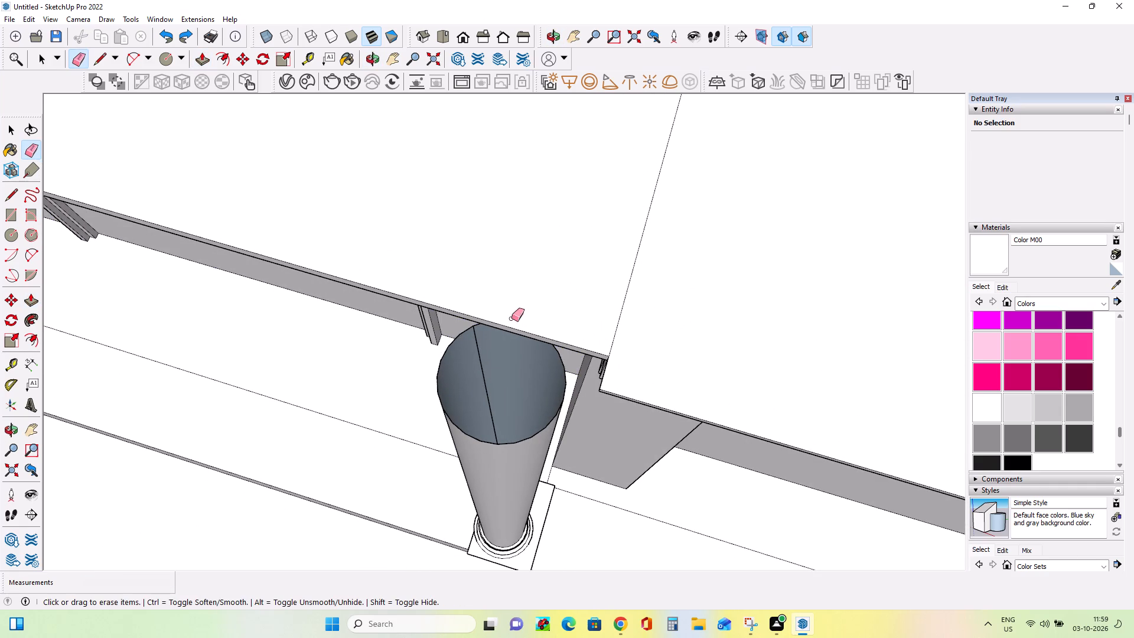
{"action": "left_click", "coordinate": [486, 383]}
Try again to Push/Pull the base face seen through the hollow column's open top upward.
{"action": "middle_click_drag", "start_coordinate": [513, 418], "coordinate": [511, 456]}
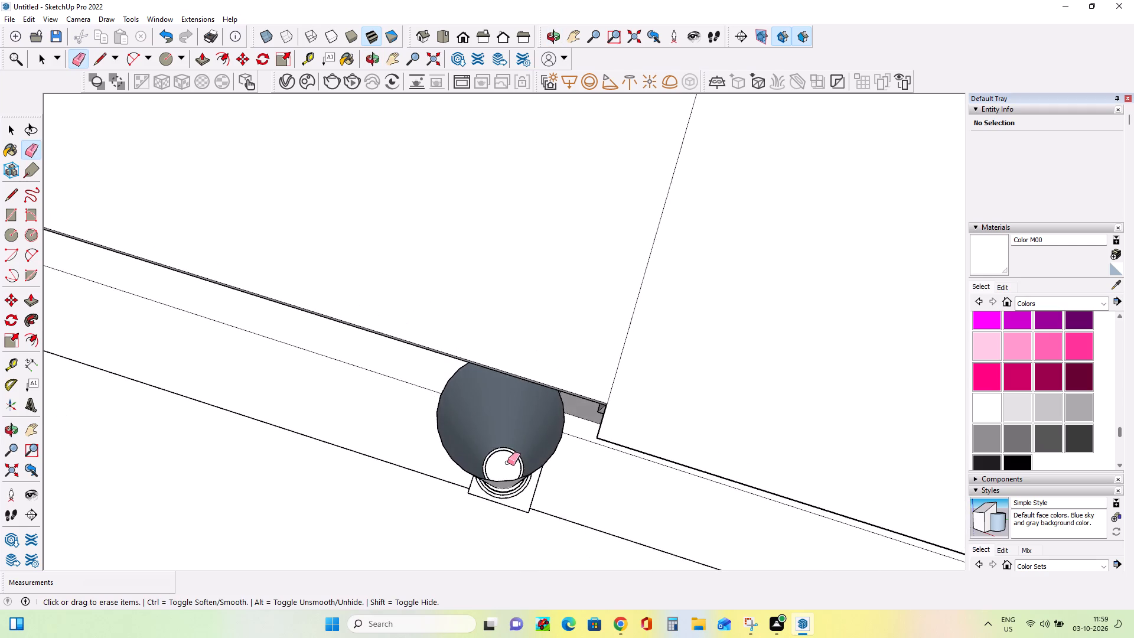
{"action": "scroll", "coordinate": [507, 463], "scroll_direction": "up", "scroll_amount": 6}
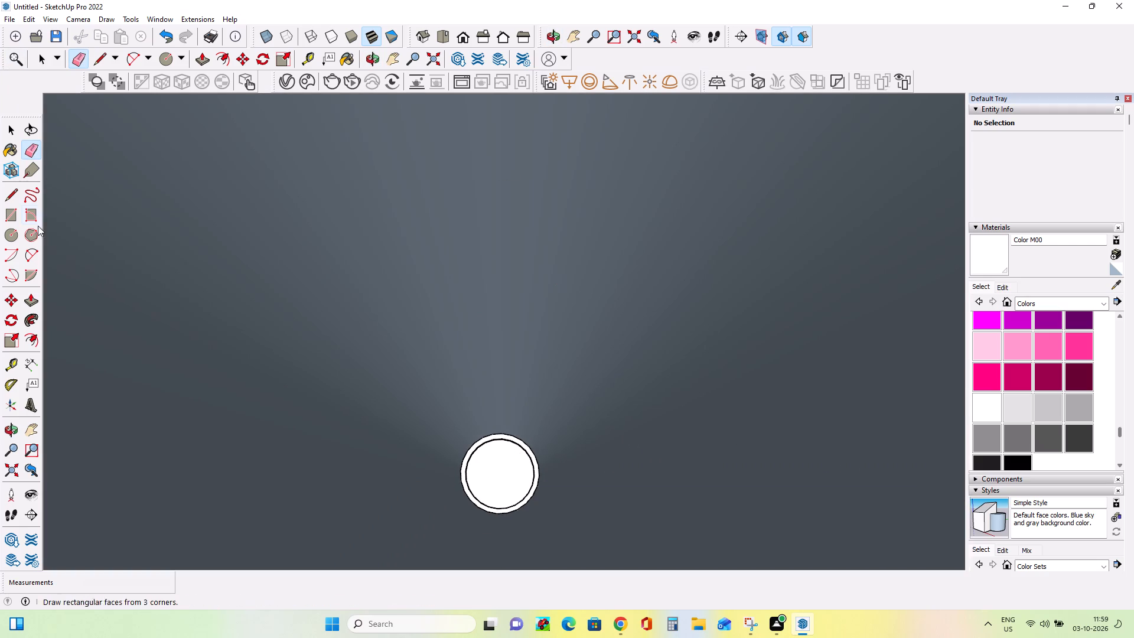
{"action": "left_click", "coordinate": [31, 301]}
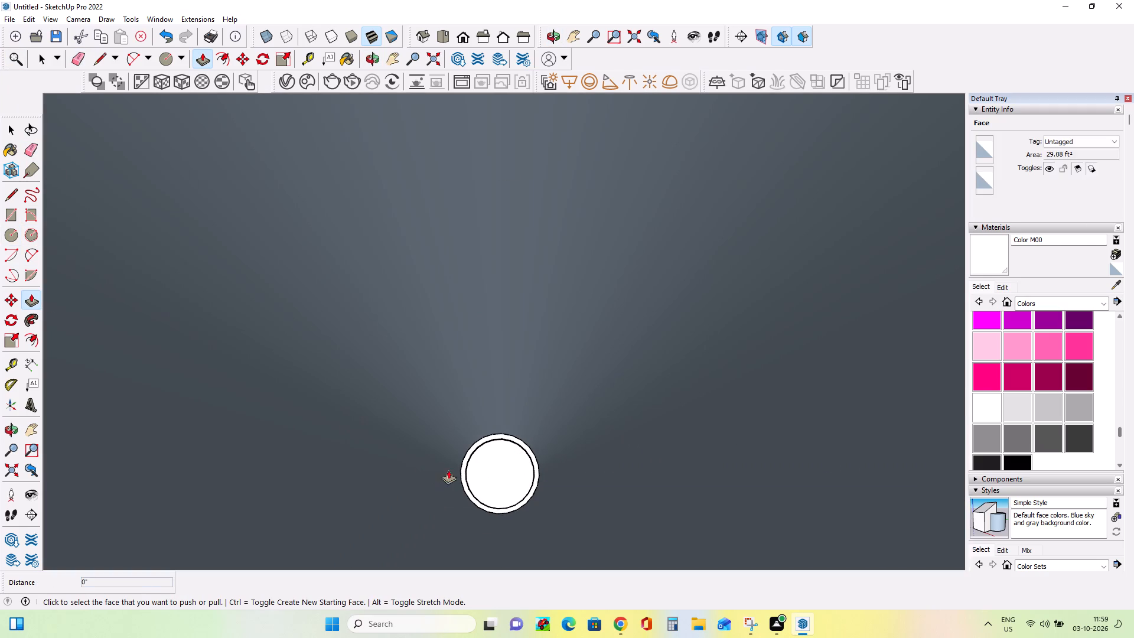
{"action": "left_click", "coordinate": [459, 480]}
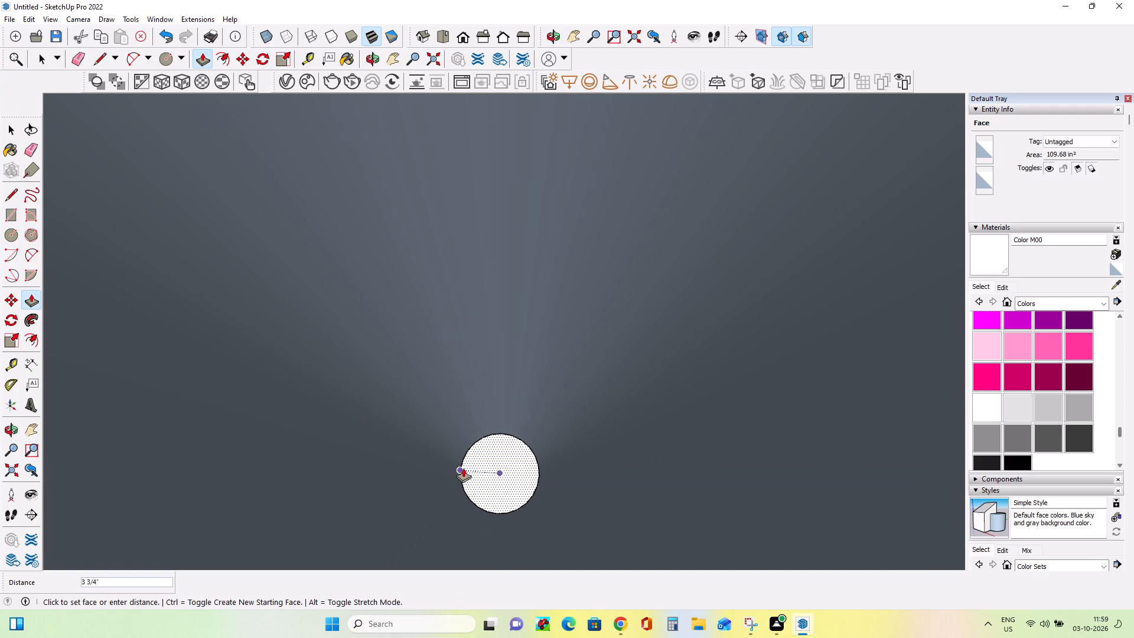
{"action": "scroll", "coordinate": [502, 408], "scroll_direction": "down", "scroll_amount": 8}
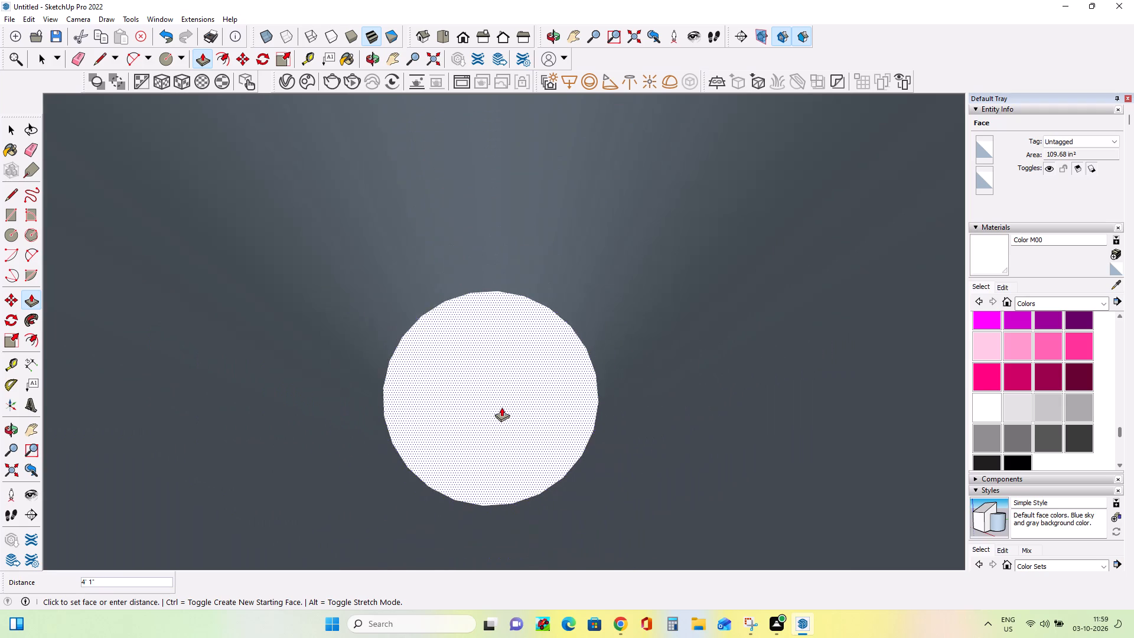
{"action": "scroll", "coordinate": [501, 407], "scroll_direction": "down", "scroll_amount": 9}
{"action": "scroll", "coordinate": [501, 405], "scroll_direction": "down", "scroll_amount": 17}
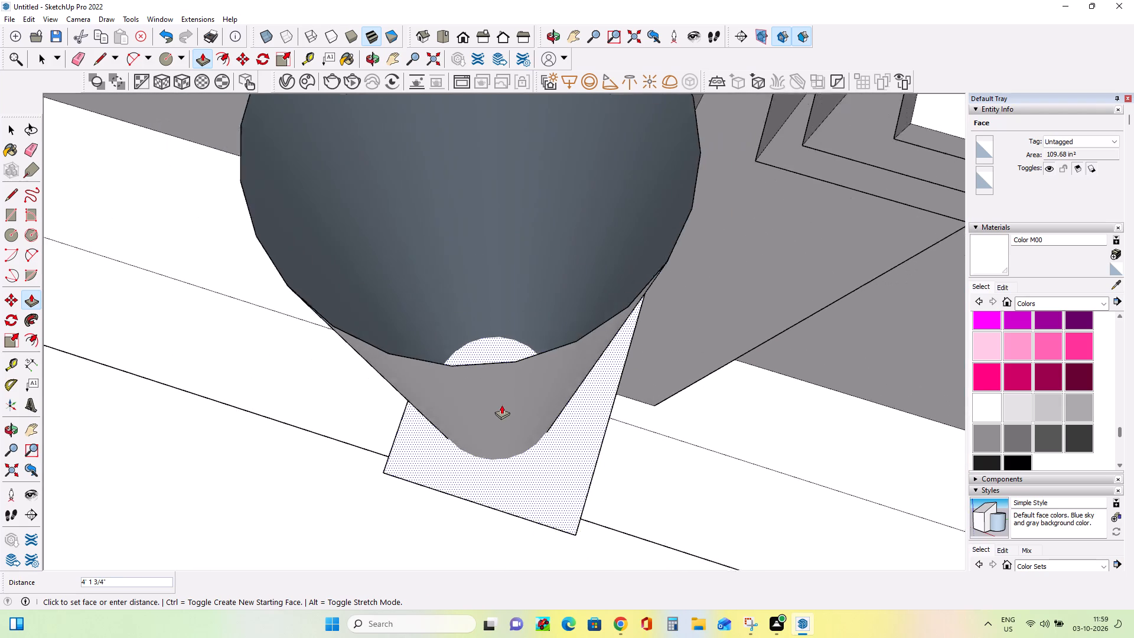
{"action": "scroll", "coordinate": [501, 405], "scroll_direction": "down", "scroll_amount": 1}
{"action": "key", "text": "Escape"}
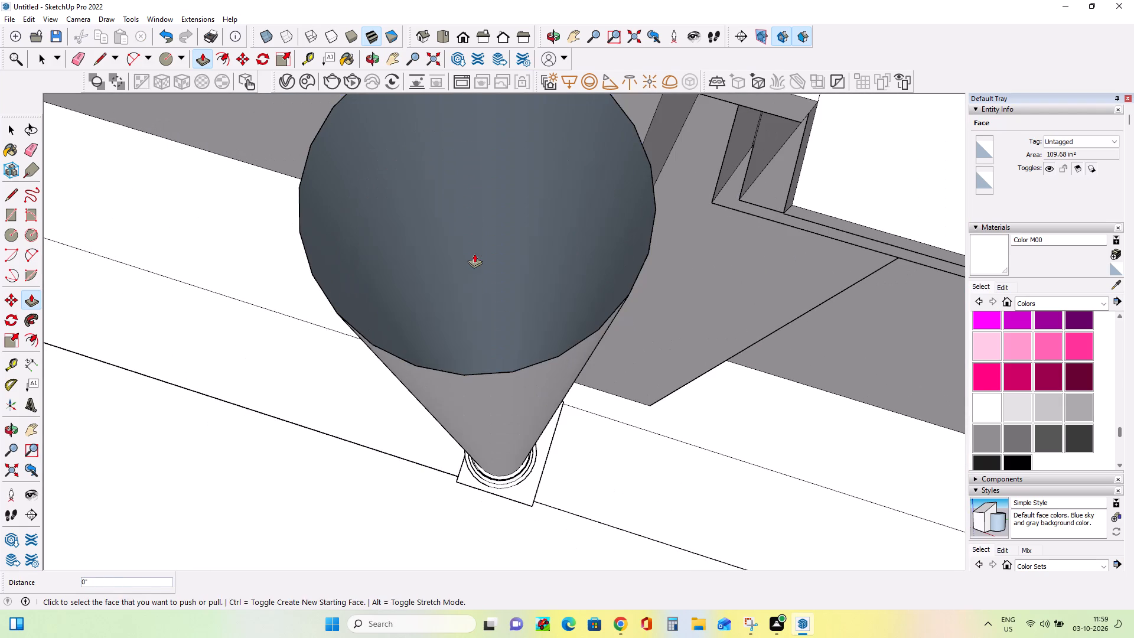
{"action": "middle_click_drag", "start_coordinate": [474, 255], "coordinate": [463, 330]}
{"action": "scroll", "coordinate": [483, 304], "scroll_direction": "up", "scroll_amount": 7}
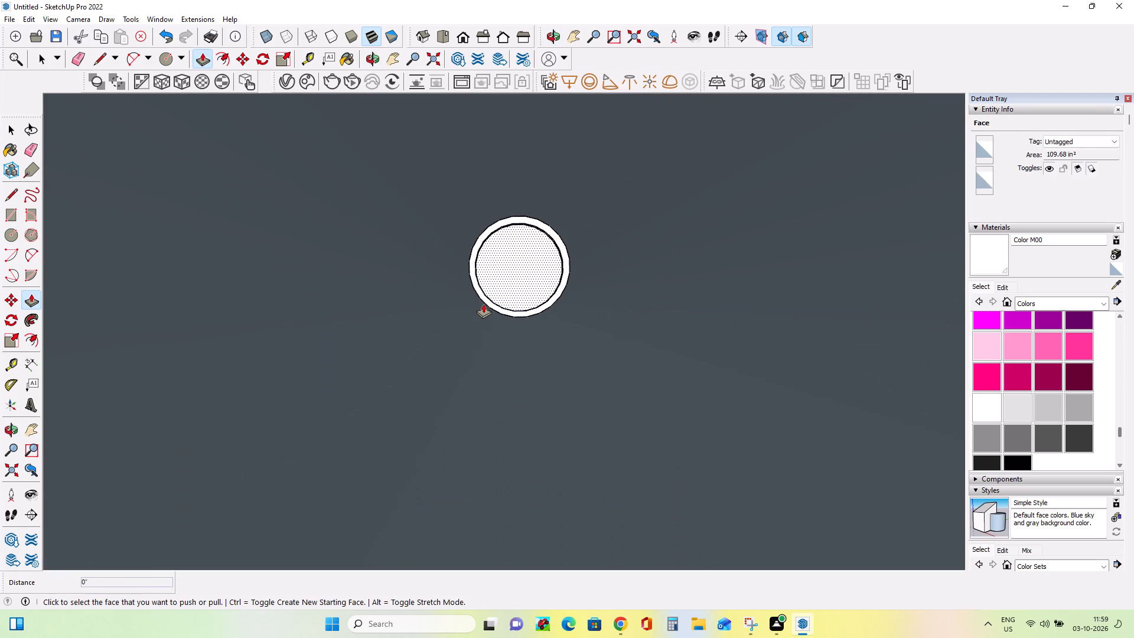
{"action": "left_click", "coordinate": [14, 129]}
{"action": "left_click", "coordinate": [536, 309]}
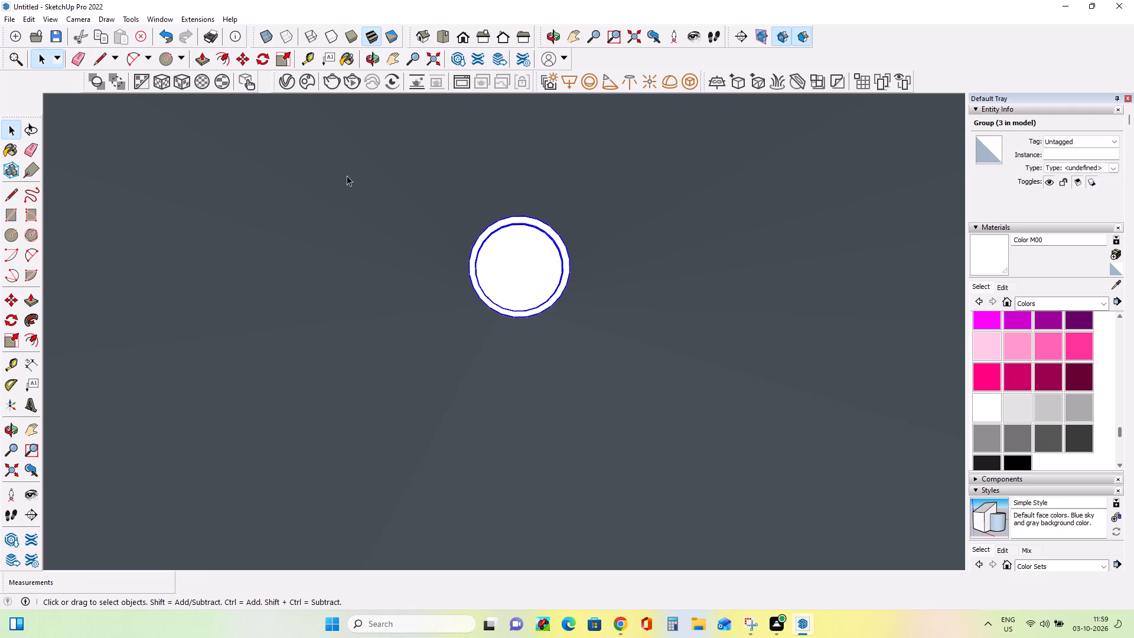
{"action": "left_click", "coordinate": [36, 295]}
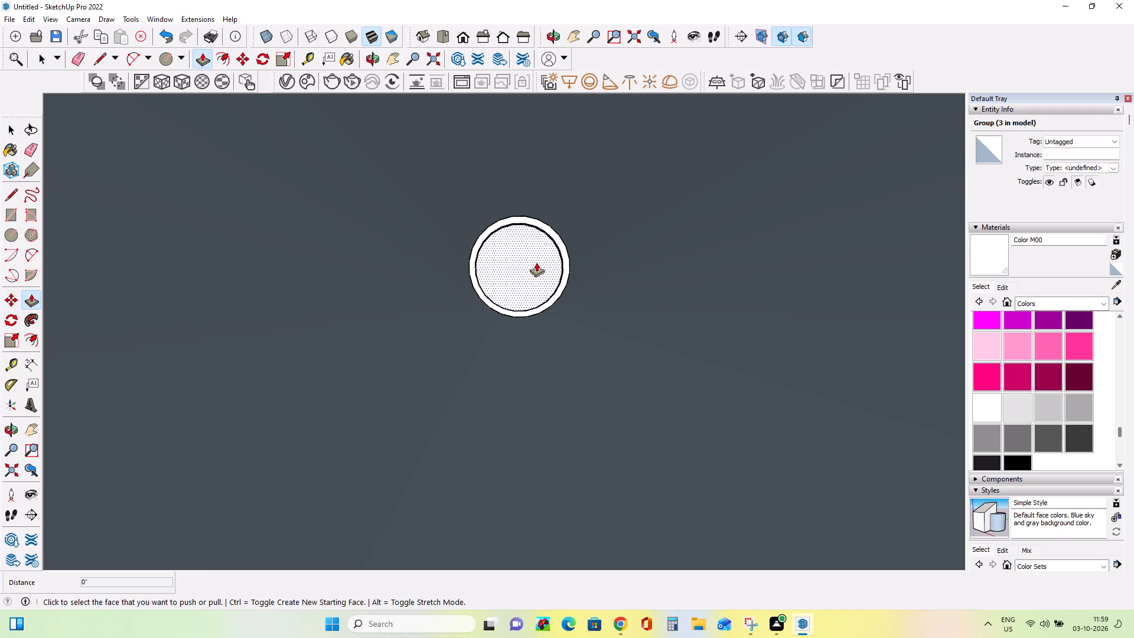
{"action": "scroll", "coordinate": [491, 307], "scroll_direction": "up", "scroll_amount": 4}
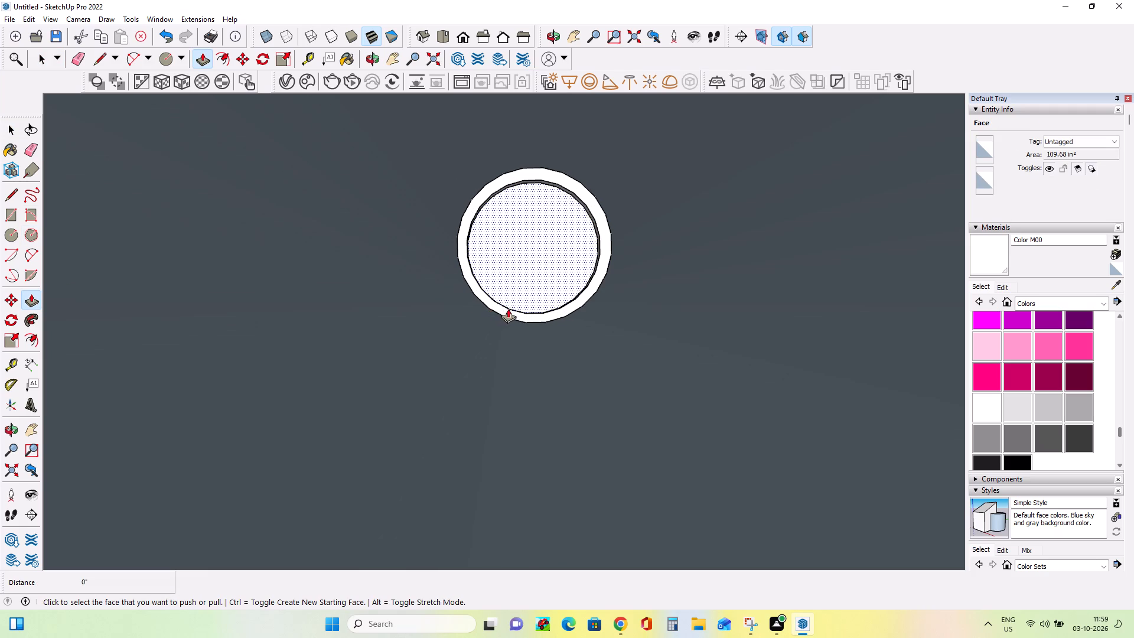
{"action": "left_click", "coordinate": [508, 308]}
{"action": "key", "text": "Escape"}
Explode the group of the hollow front column at the middle of the raised step.
{"action": "left_click", "coordinate": [11, 132]}
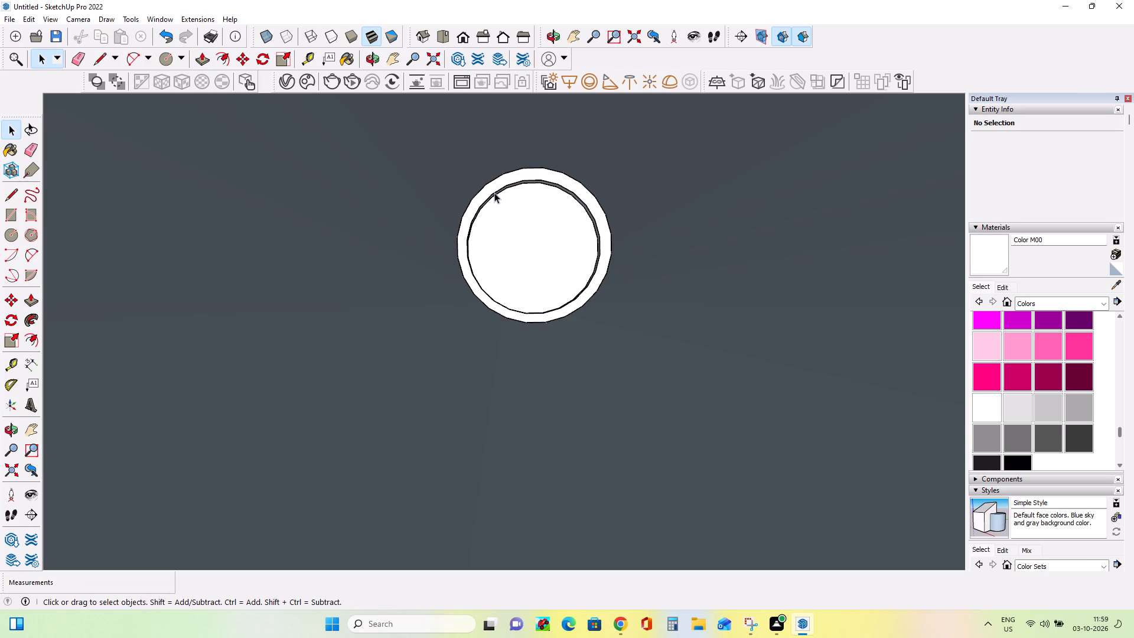
{"action": "left_click", "coordinate": [494, 187]}
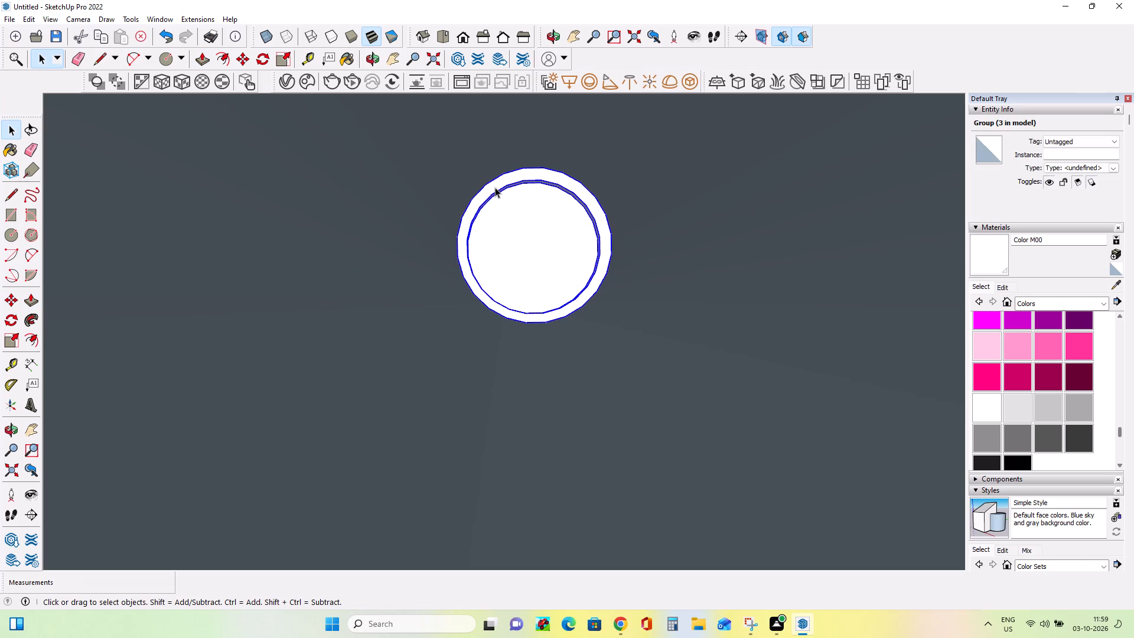
{"action": "scroll", "coordinate": [497, 188], "scroll_direction": "down", "scroll_amount": 4}
{"action": "scroll", "coordinate": [497, 188], "scroll_direction": "down", "scroll_amount": 20}
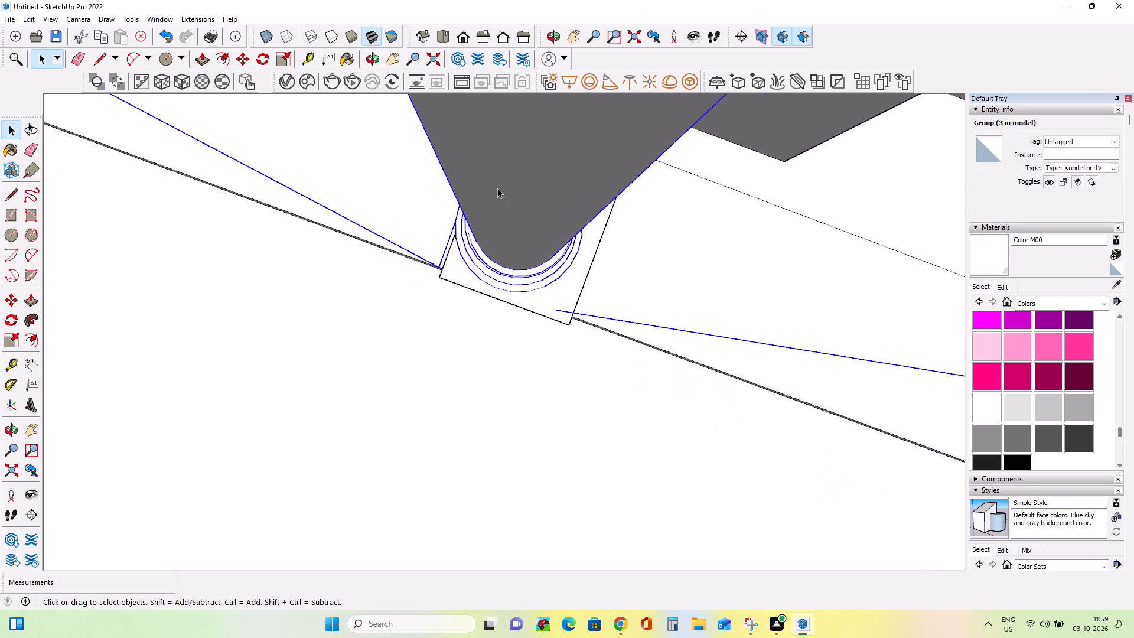
{"action": "scroll", "coordinate": [497, 188], "scroll_direction": "down", "scroll_amount": 11}
{"action": "scroll", "coordinate": [498, 188], "scroll_direction": "down", "scroll_amount": 14}
{"action": "middle_click_drag", "start_coordinate": [498, 187], "coordinate": [536, 152]}
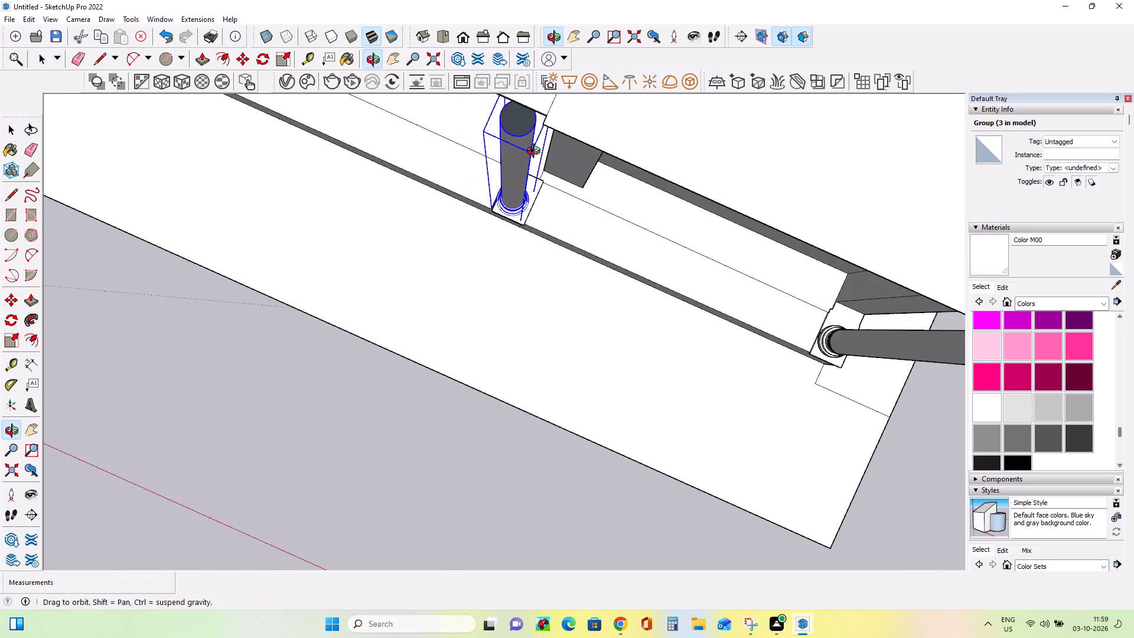
{"action": "middle_click_drag", "start_coordinate": [536, 152], "coordinate": [655, 22]}
{"action": "scroll", "coordinate": [655, 22], "scroll_direction": "down", "scroll_amount": 1}
{"action": "left_click", "coordinate": [344, 345]}
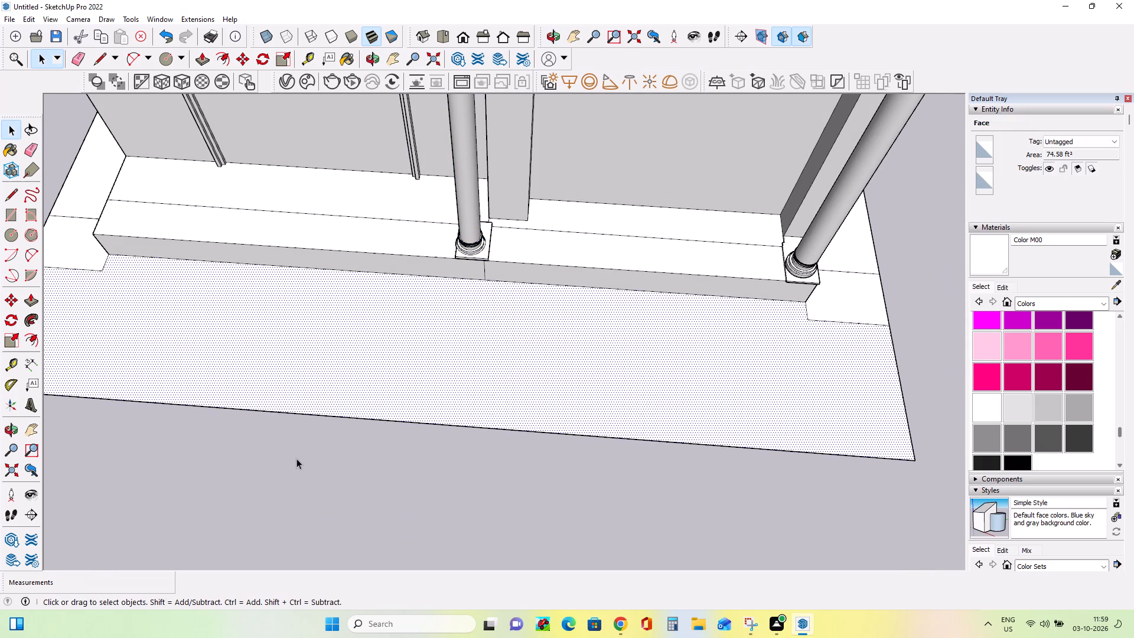
{"action": "scroll", "coordinate": [462, 193], "scroll_direction": "down", "scroll_amount": 4}
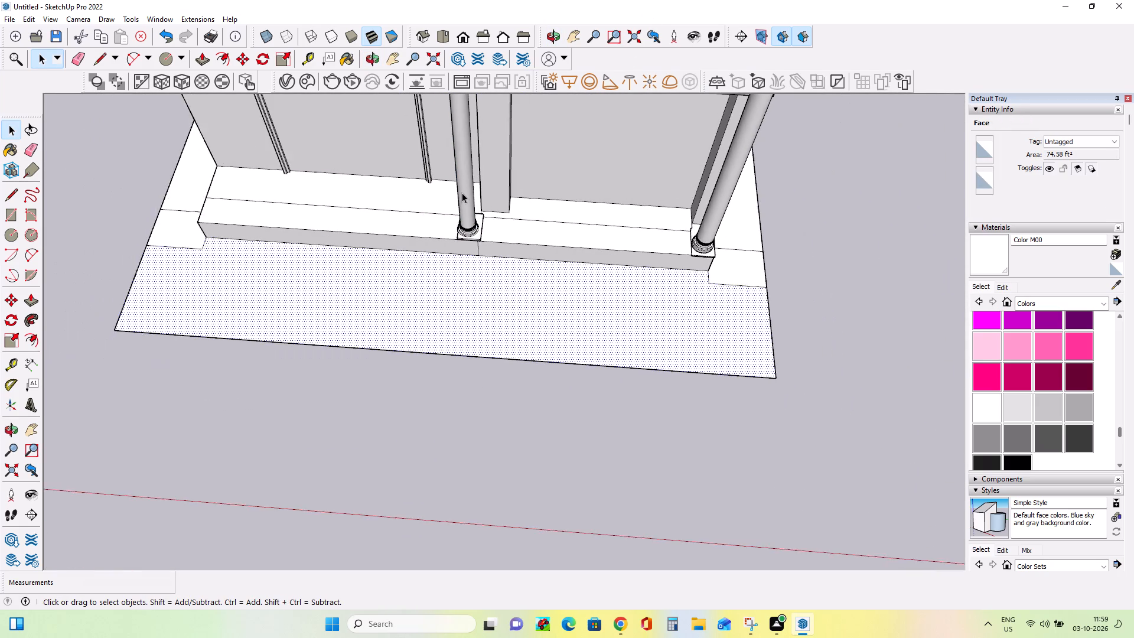
{"action": "scroll", "coordinate": [462, 193], "scroll_direction": "down", "scroll_amount": 9}
{"action": "middle_click_drag", "start_coordinate": [462, 193], "coordinate": [537, 142]}
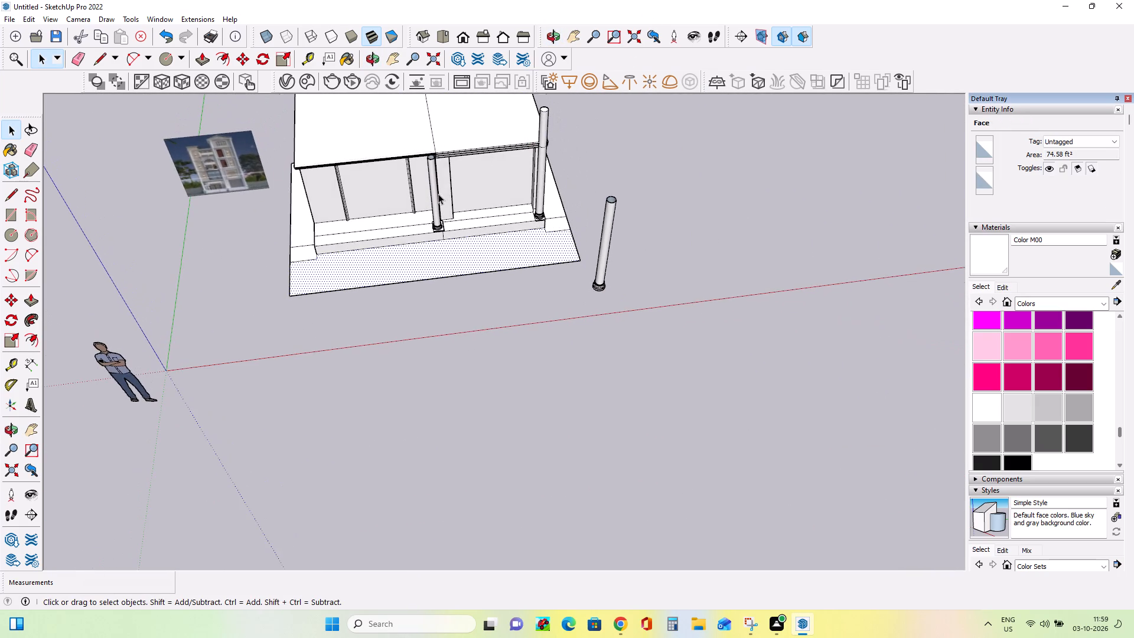
{"action": "scroll", "coordinate": [438, 194], "scroll_direction": "up", "scroll_amount": 12}
{"action": "double_click", "coordinate": [434, 219]}
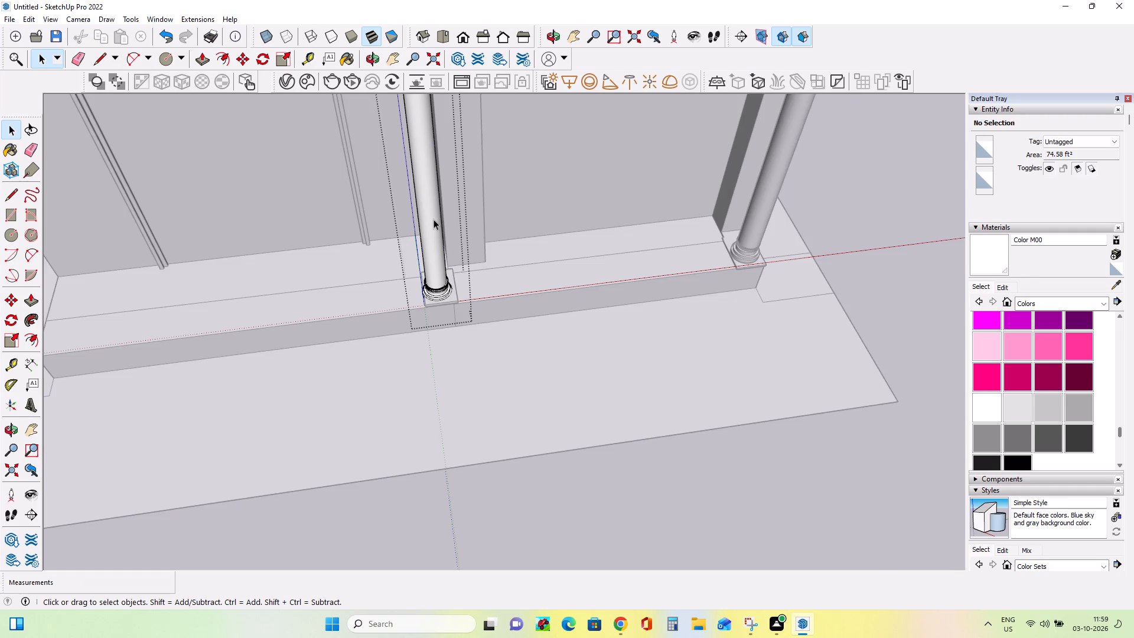
{"action": "left_click", "coordinate": [434, 219]}
{"action": "left_click", "coordinate": [406, 498]}
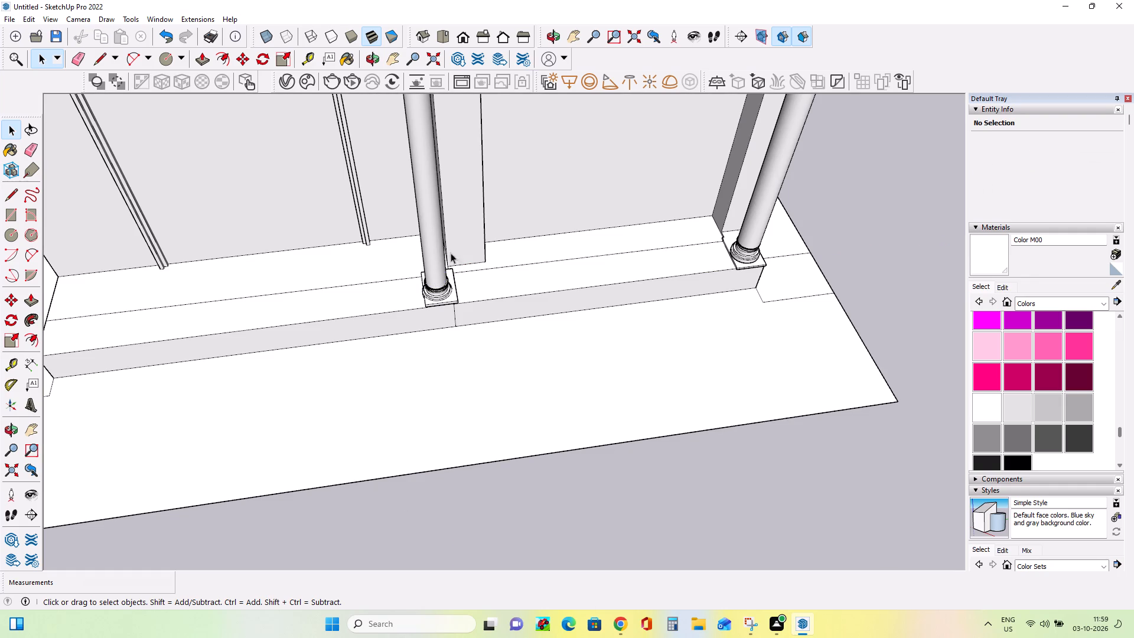
{"action": "left_click", "coordinate": [437, 250]}
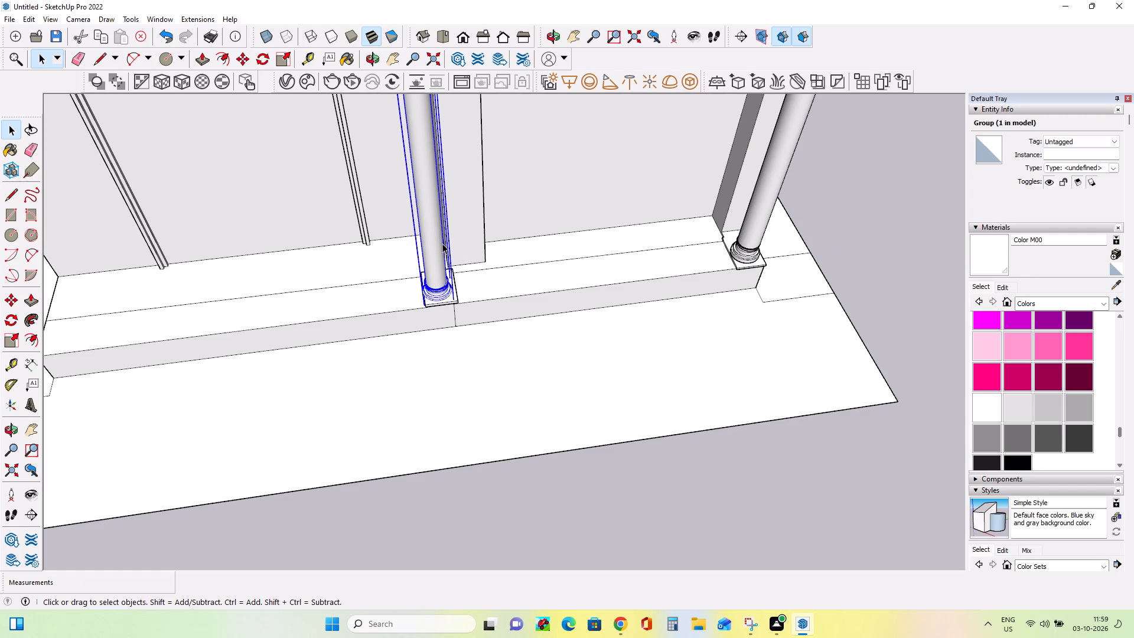
{"action": "right_click", "coordinate": [429, 236]}
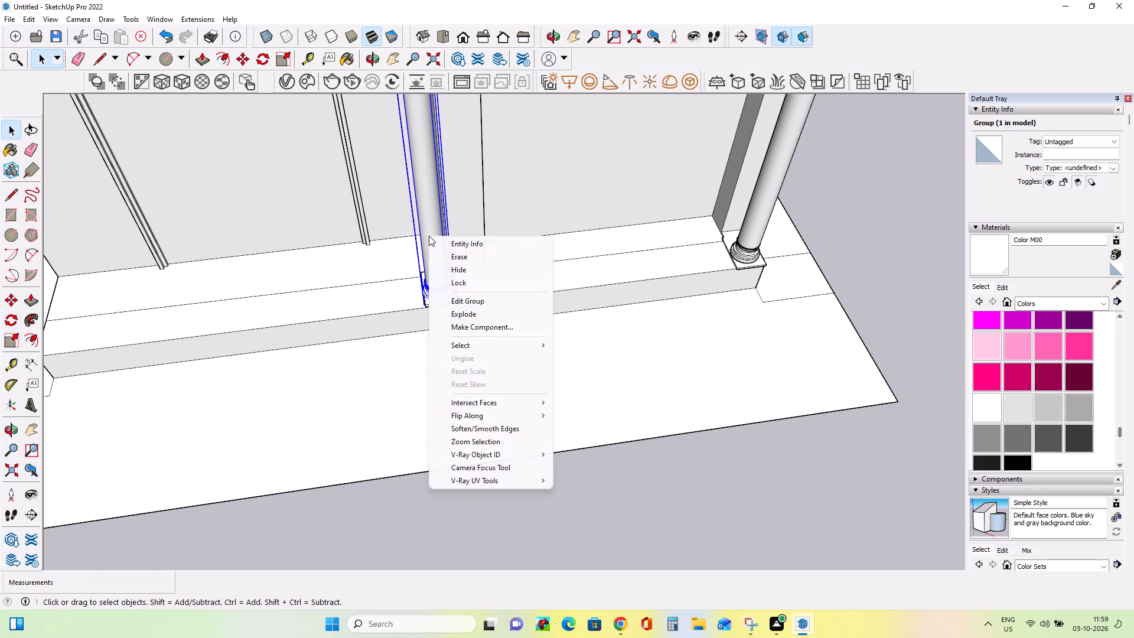
{"action": "double_click", "coordinate": [477, 315]}
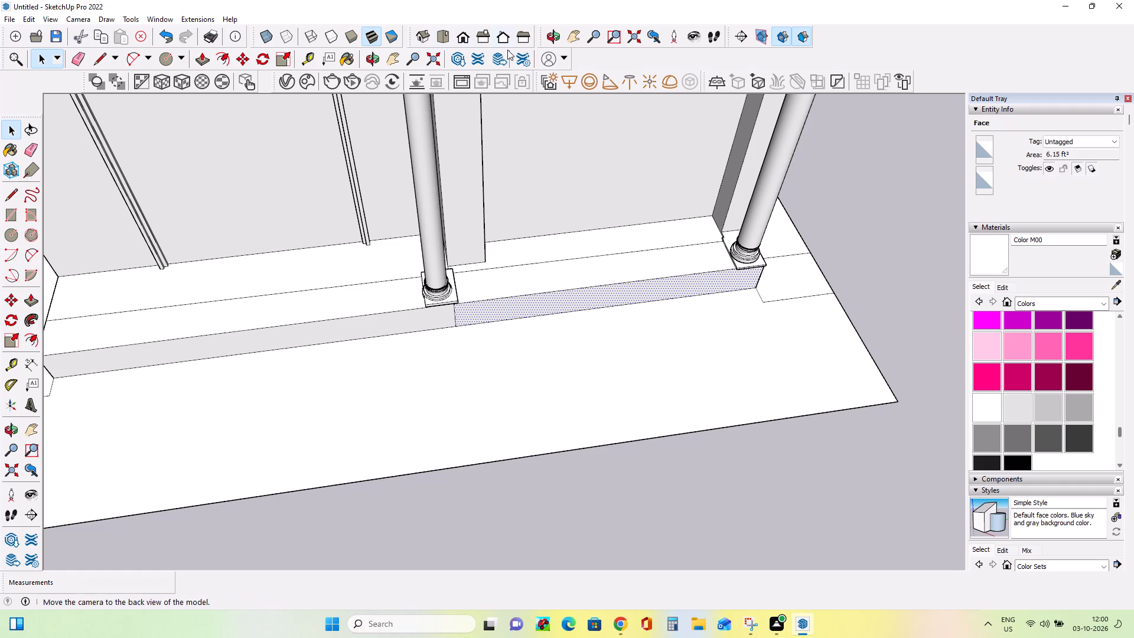
Push/Pull the narrow ring face at the bottom inside the hollow front column upward by 6' 15/16".
{"action": "left_click", "coordinate": [439, 283]}
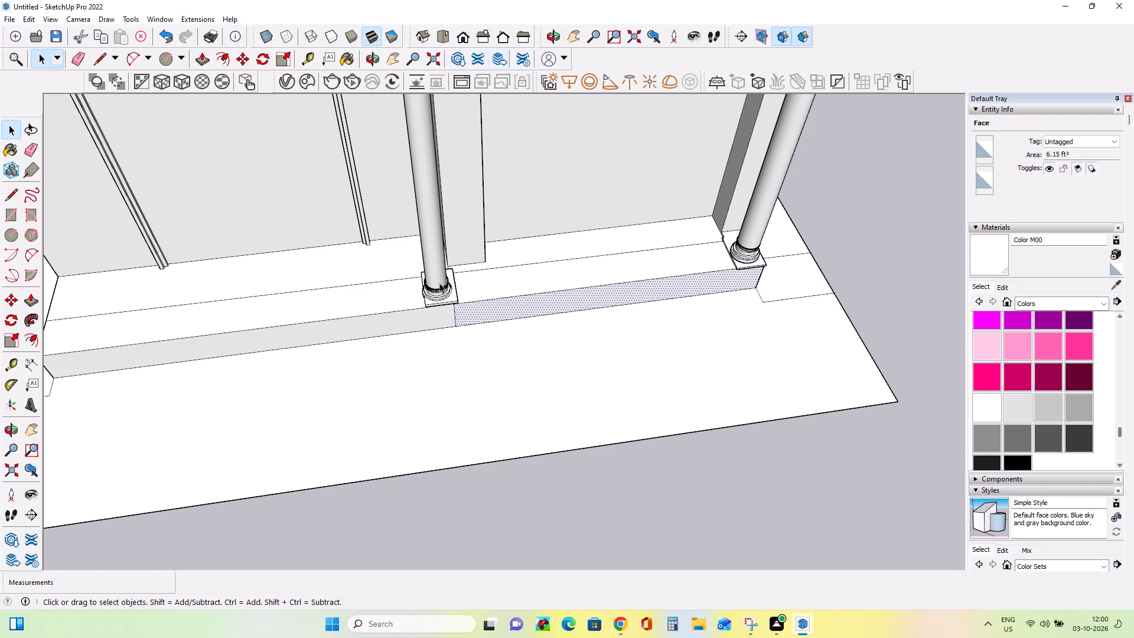
{"action": "middle_click_drag", "start_coordinate": [472, 263], "coordinate": [302, 353]}
{"action": "scroll", "coordinate": [485, 209], "scroll_direction": "down", "scroll_amount": 7}
{"action": "scroll", "coordinate": [484, 208], "scroll_direction": "up", "scroll_amount": 1}
{"action": "scroll", "coordinate": [484, 208], "scroll_direction": "down", "scroll_amount": 1}
{"action": "scroll", "coordinate": [461, 148], "scroll_direction": "up", "scroll_amount": 19}
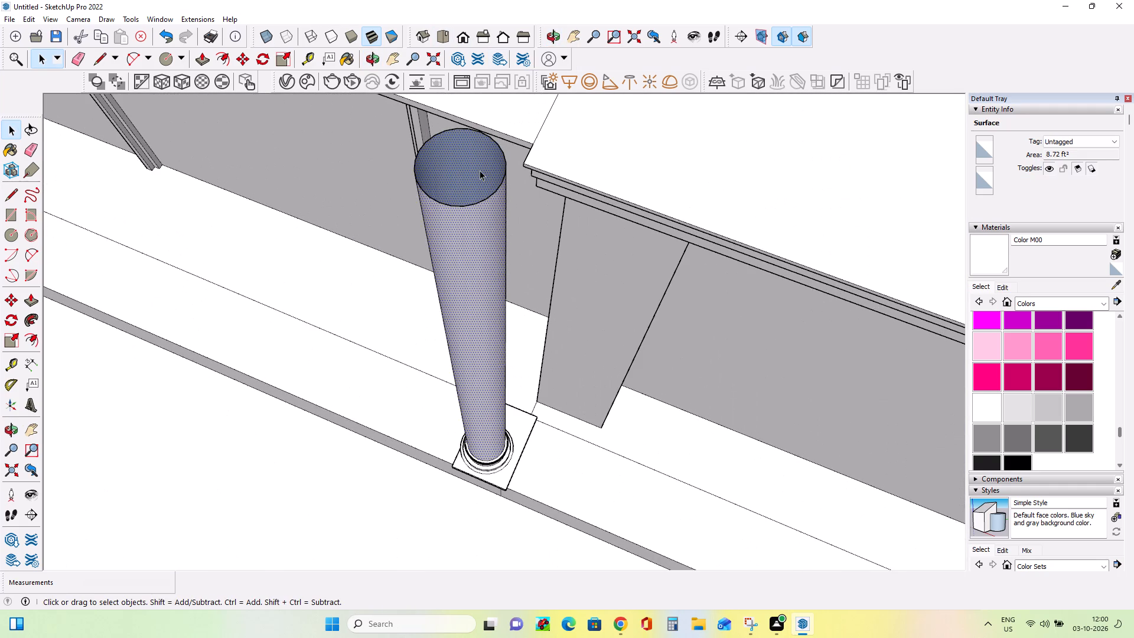
{"action": "middle_click_drag", "start_coordinate": [480, 171], "coordinate": [481, 242]}
{"action": "scroll", "coordinate": [474, 167], "scroll_direction": "up", "scroll_amount": 8}
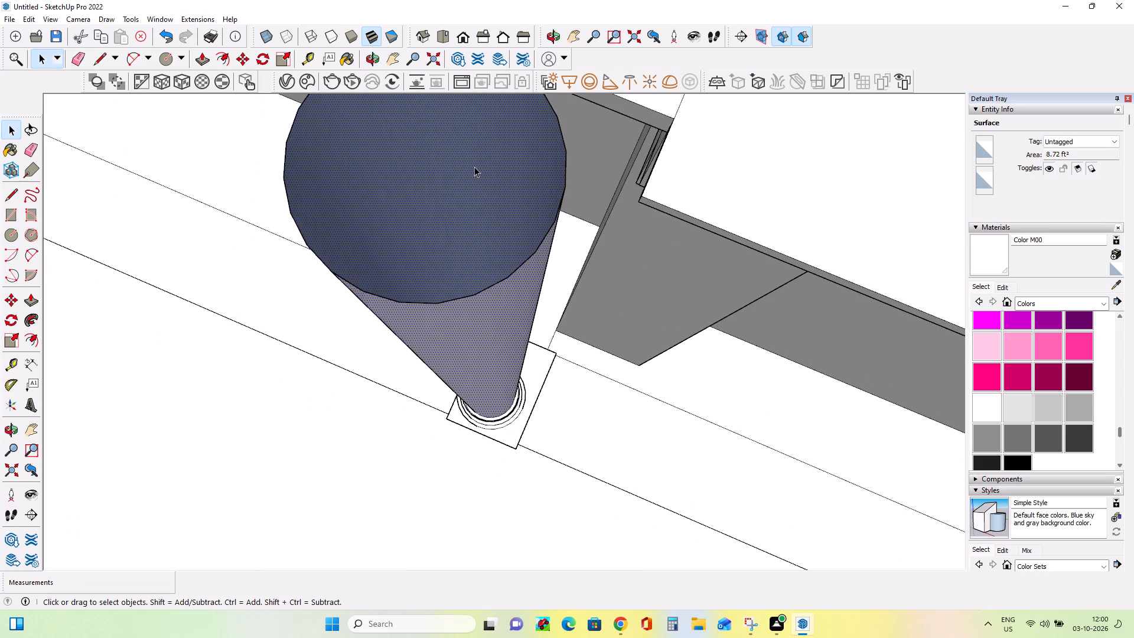
{"action": "middle_click_drag", "start_coordinate": [474, 167], "coordinate": [480, 234]}
{"action": "scroll", "coordinate": [477, 240], "scroll_direction": "up", "scroll_amount": 4}
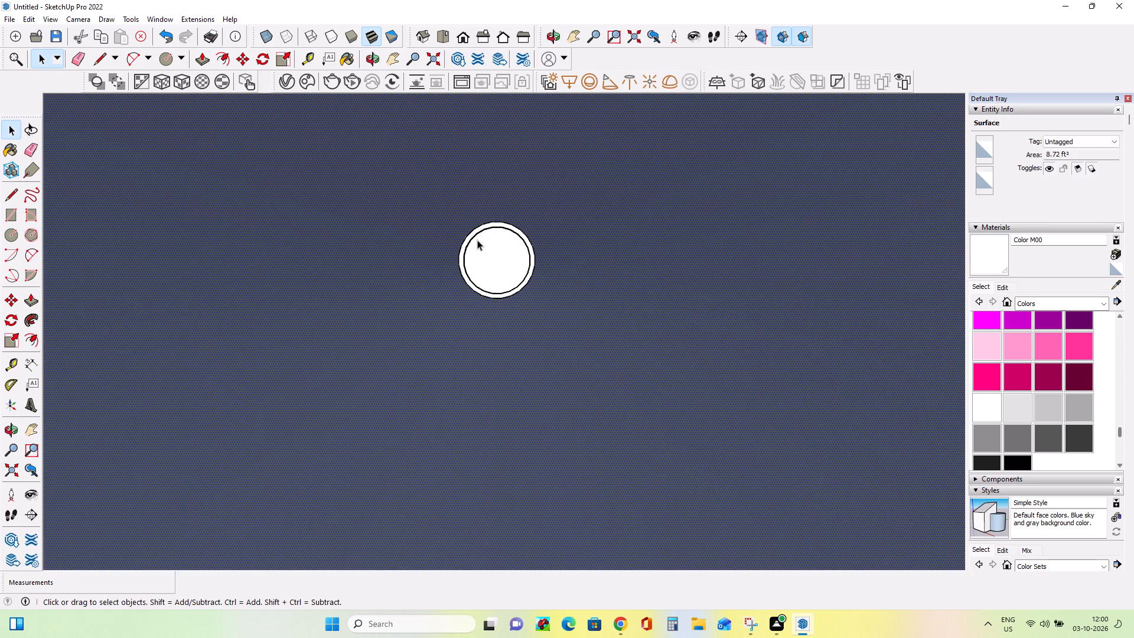
{"action": "left_click", "coordinate": [480, 228]}
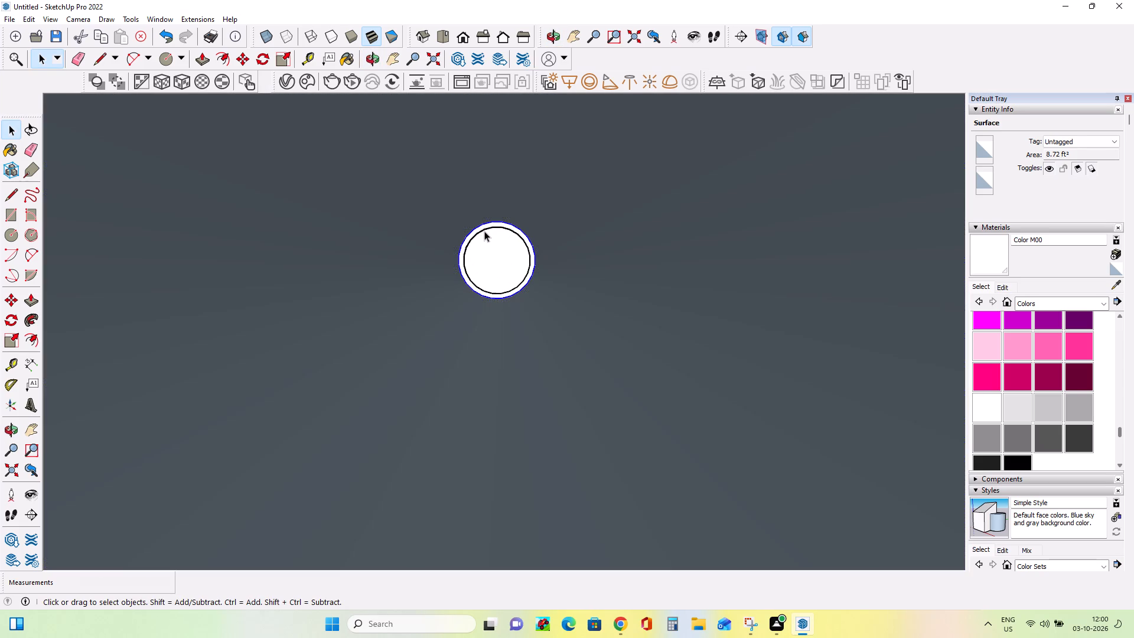
{"action": "scroll", "coordinate": [484, 231], "scroll_direction": "up", "scroll_amount": 7}
{"action": "left_click", "coordinate": [471, 228]}
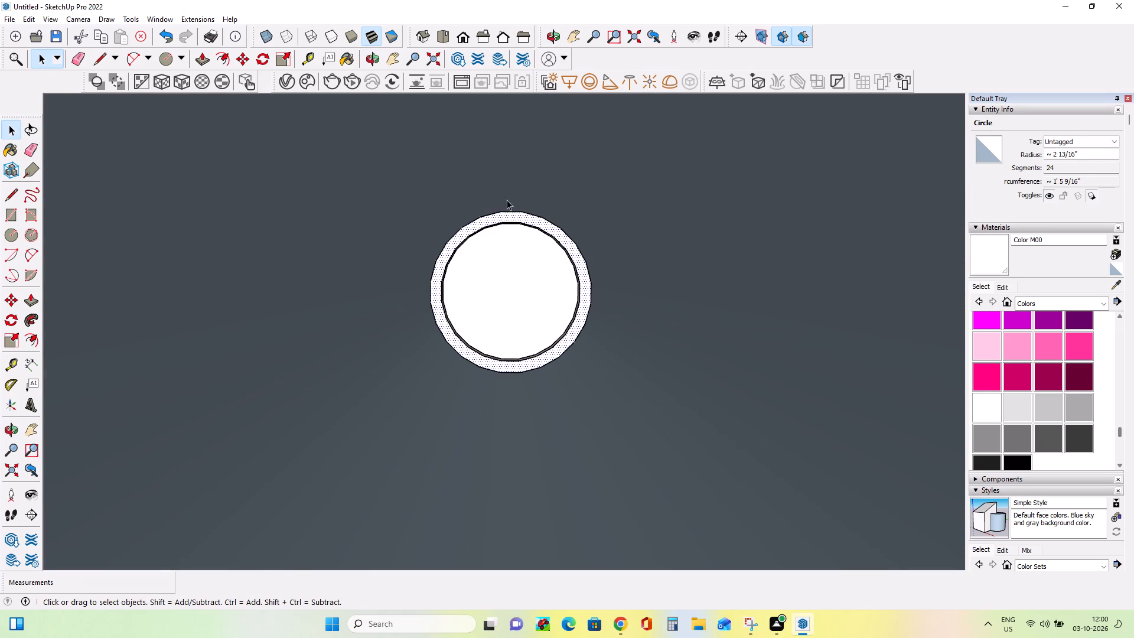
{"action": "left_click", "coordinate": [30, 305]}
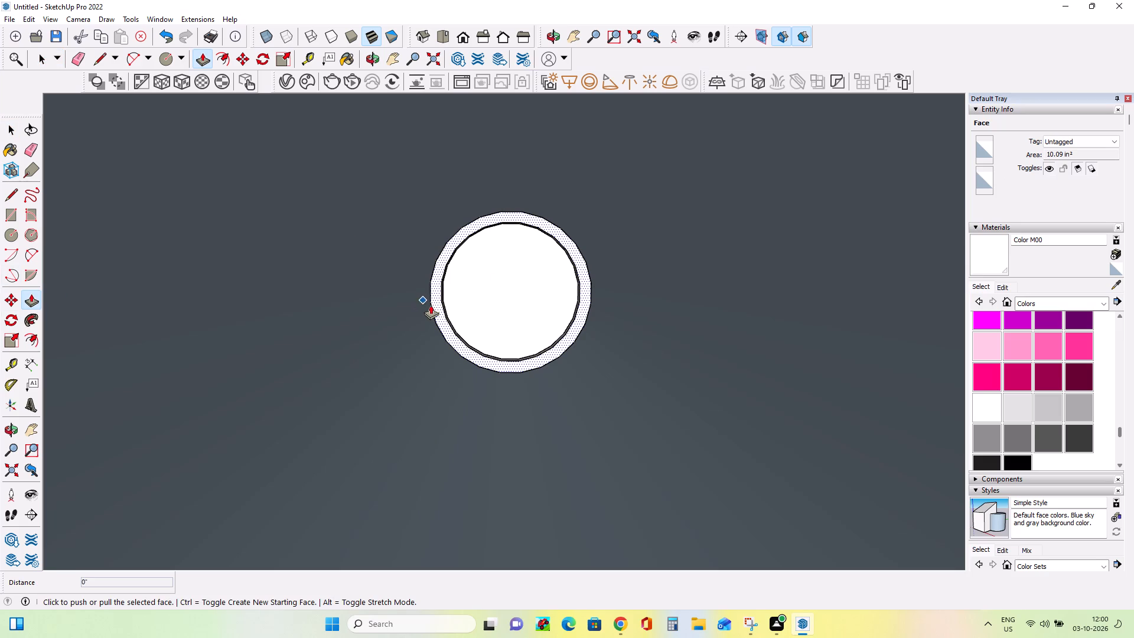
{"action": "left_click", "coordinate": [443, 314]}
{"action": "scroll", "coordinate": [395, 238], "scroll_direction": "down", "scroll_amount": 3}
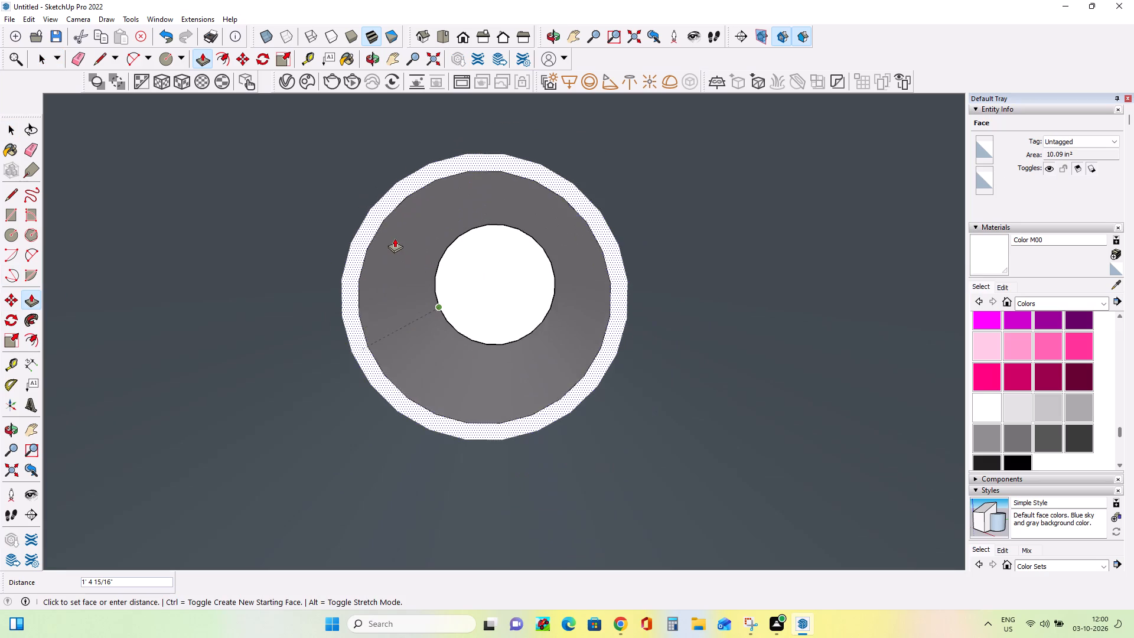
{"action": "scroll", "coordinate": [395, 238], "scroll_direction": "down", "scroll_amount": 20}
{"action": "scroll", "coordinate": [395, 238], "scroll_direction": "down", "scroll_amount": 11}
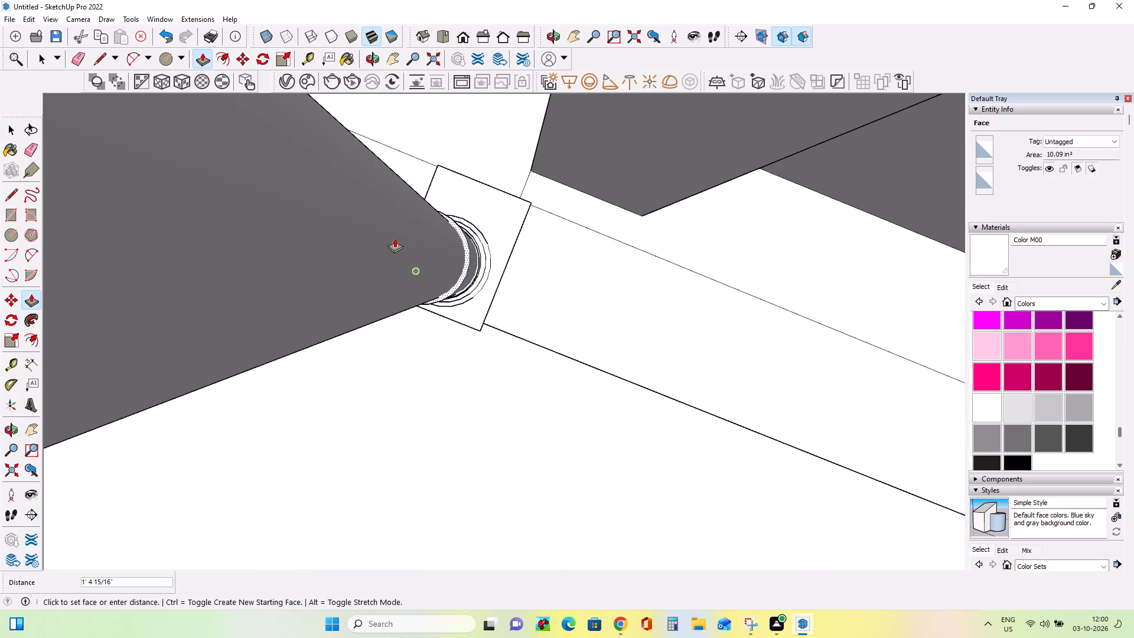
{"action": "scroll", "coordinate": [395, 238], "scroll_direction": "down", "scroll_amount": 8}
{"action": "scroll", "coordinate": [395, 238], "scroll_direction": "up", "scroll_amount": 1}
{"action": "scroll", "coordinate": [395, 238], "scroll_direction": "down", "scroll_amount": 20}
{"action": "scroll", "coordinate": [395, 239], "scroll_direction": "down", "scroll_amount": 6}
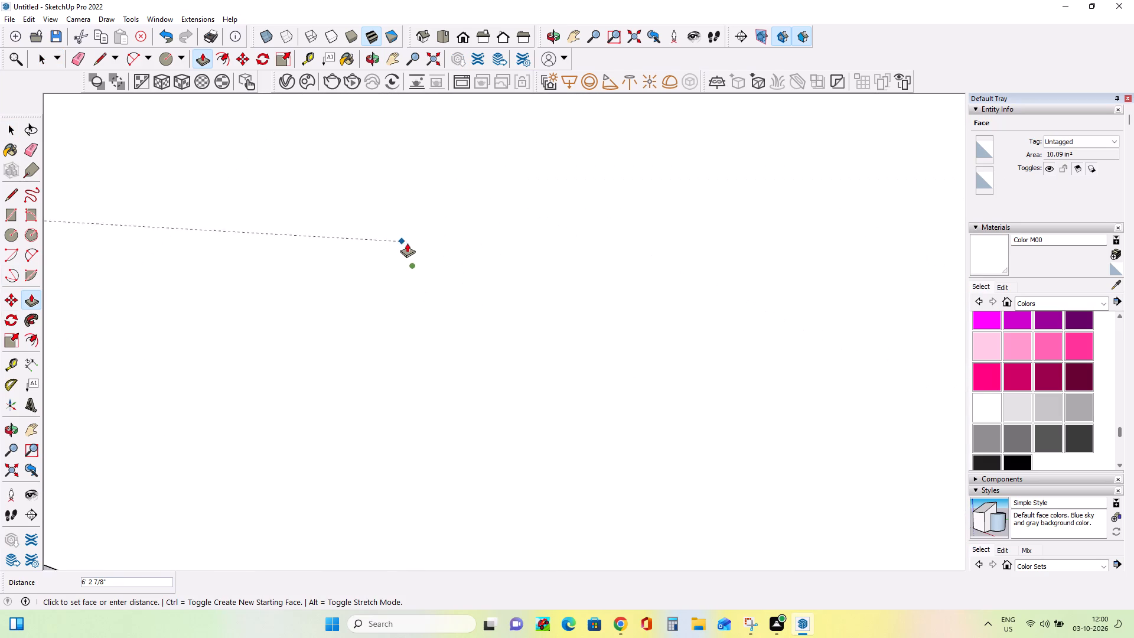
{"action": "scroll", "coordinate": [408, 243], "scroll_direction": "down", "scroll_amount": 20}
{"action": "scroll", "coordinate": [408, 243], "scroll_direction": "down", "scroll_amount": 10}
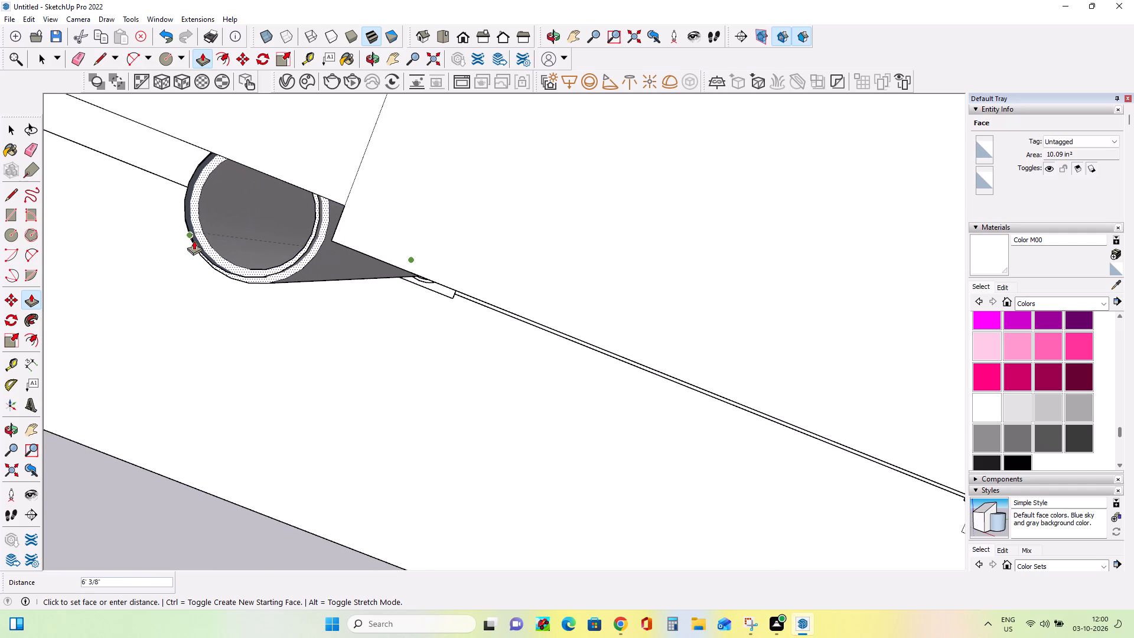
{"action": "double_click", "coordinate": [195, 210]}
Examine the front column's moulded base and square plinth, comparing them with the neighbouring corner column.
{"action": "middle_click_drag", "start_coordinate": [252, 328], "coordinate": [589, 119]}
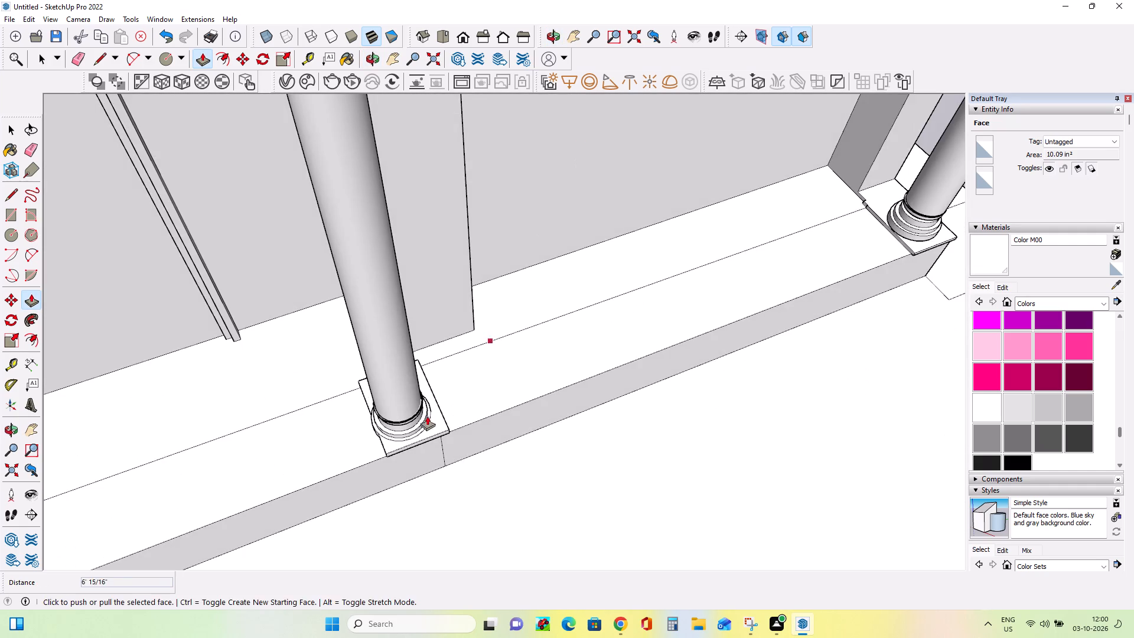
{"action": "middle_click_drag", "start_coordinate": [395, 408], "coordinate": [405, 208]}
{"action": "scroll", "coordinate": [455, 346], "scroll_direction": "up", "scroll_amount": 1}
{"action": "middle_click_drag", "start_coordinate": [455, 346], "coordinate": [375, 353]}
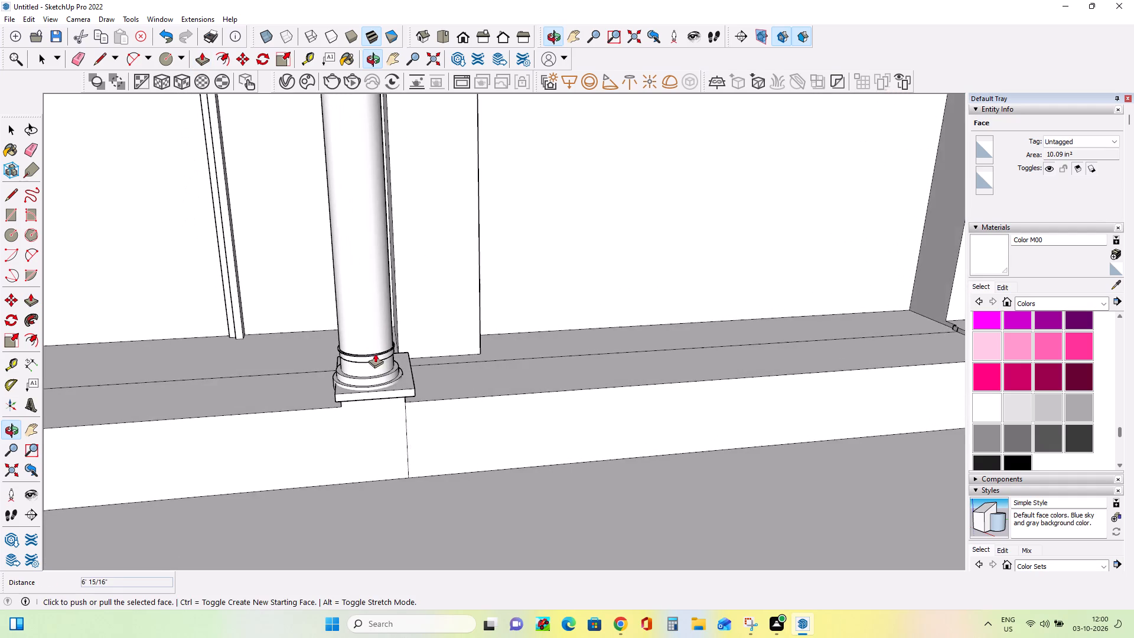
{"action": "scroll", "coordinate": [380, 376], "scroll_direction": "up", "scroll_amount": 4}
{"action": "scroll", "coordinate": [380, 376], "scroll_direction": "down", "scroll_amount": 10}
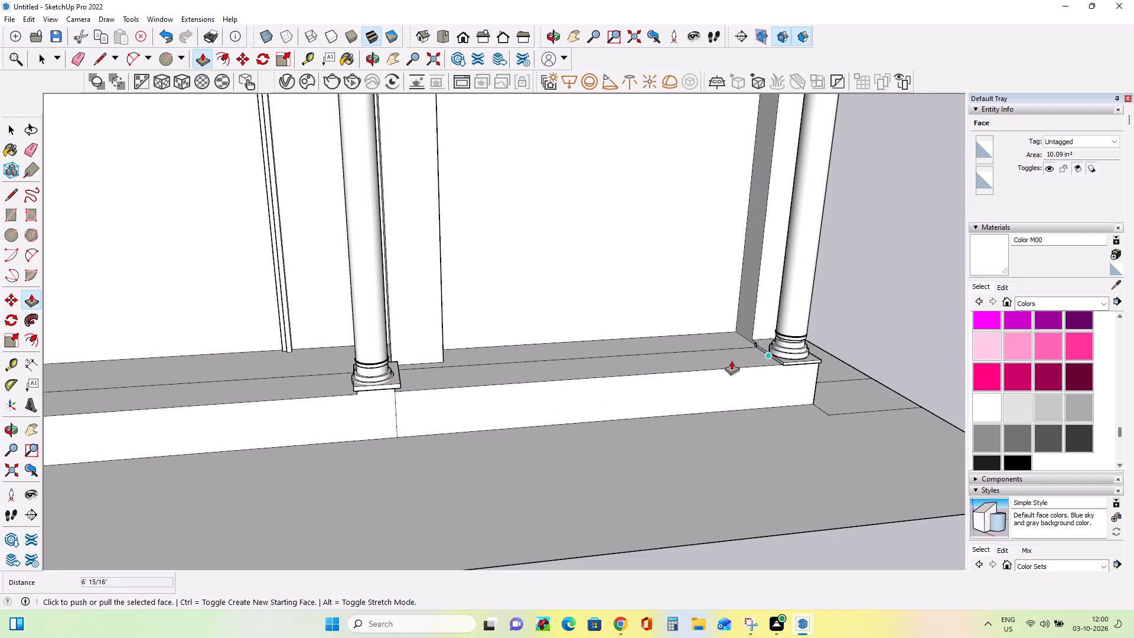
{"action": "middle_click_drag", "start_coordinate": [369, 311], "coordinate": [462, 320]}
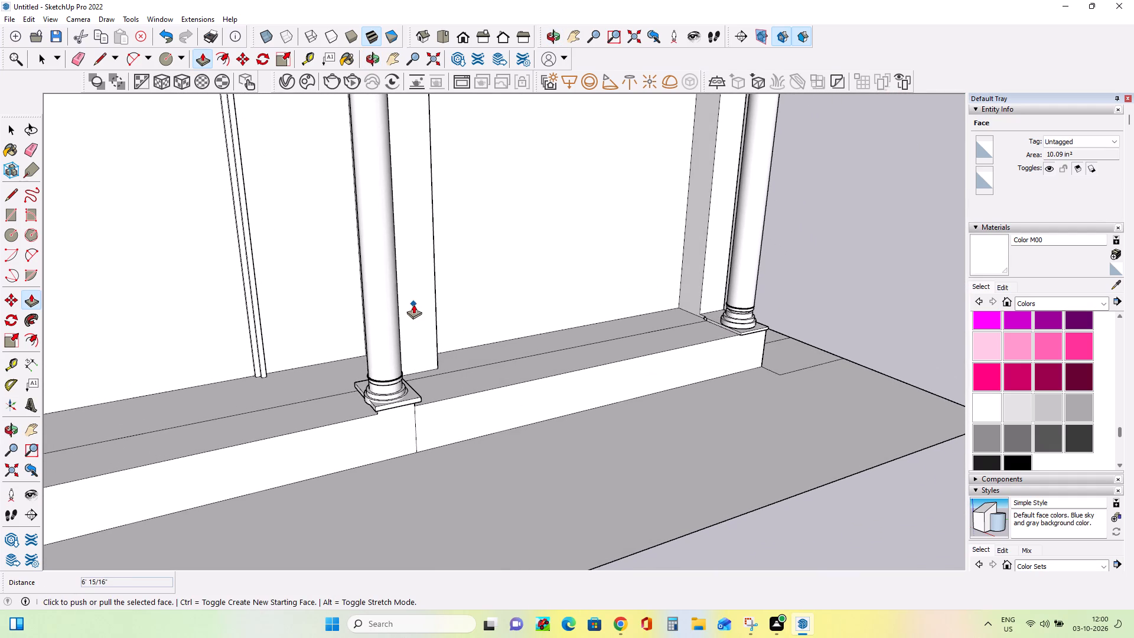
{"action": "scroll", "coordinate": [415, 312], "scroll_direction": "down", "scroll_amount": 1}
{"action": "middle_click_drag", "start_coordinate": [380, 418], "coordinate": [489, 373]}
{"action": "scroll", "coordinate": [419, 395], "scroll_direction": "up", "scroll_amount": 4}
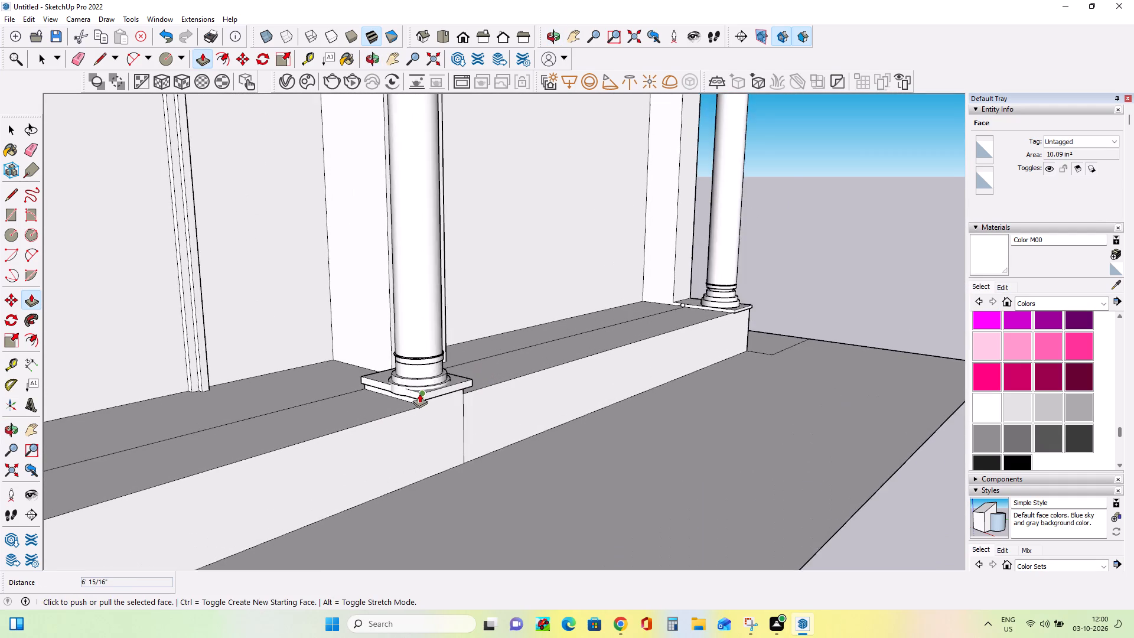
{"action": "scroll", "coordinate": [419, 393], "scroll_direction": "up", "scroll_amount": 9}
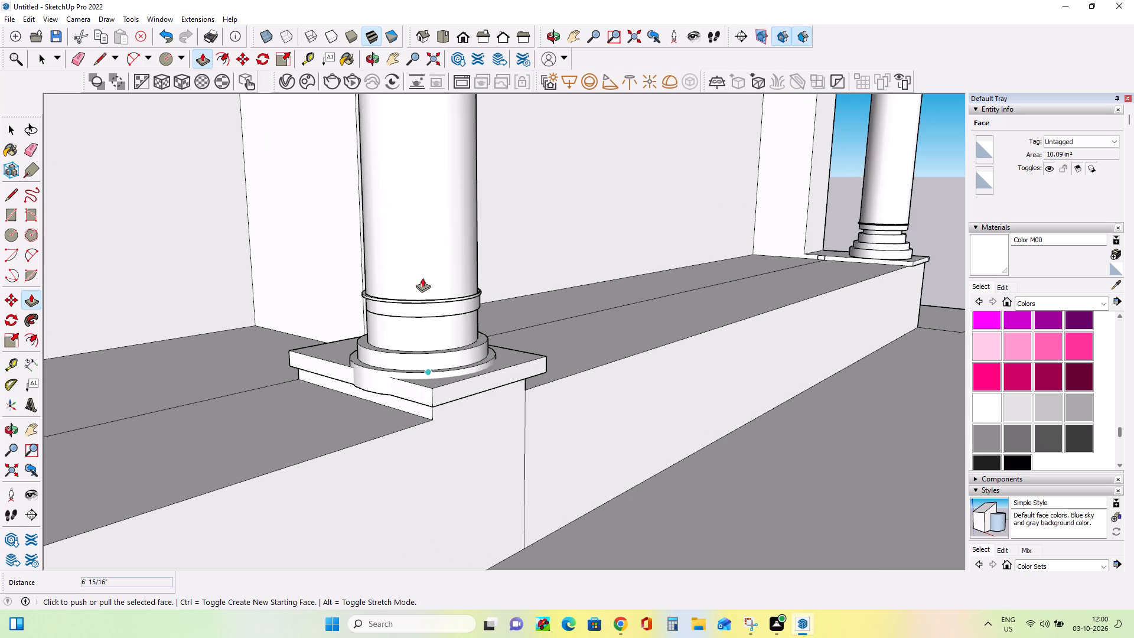
Push/Pull the side face of the front column's square plinth, where the round base moulding pokes through, outward by 1".
{"action": "left_click", "coordinate": [40, 297]}
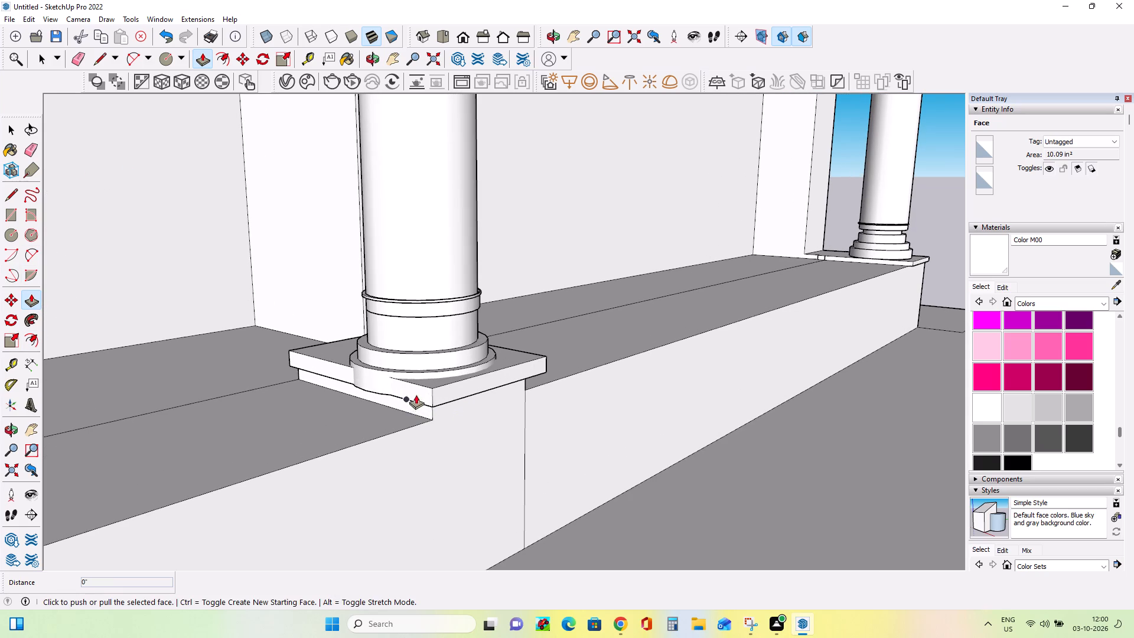
{"action": "left_click", "coordinate": [416, 395]}
{"action": "left_click", "coordinate": [12, 136]}
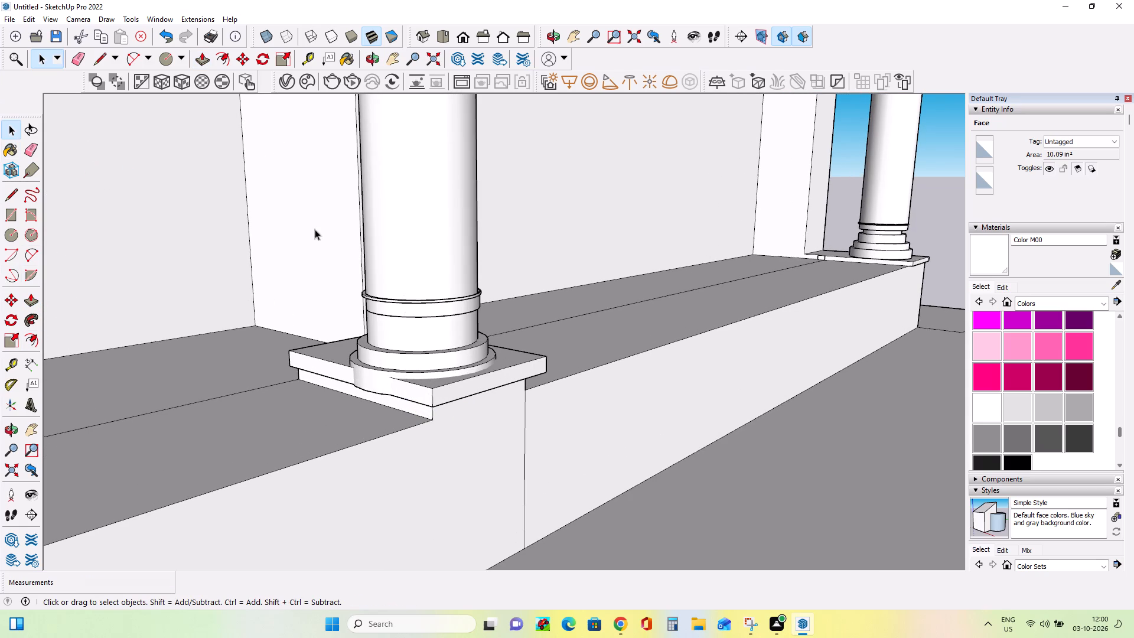
{"action": "double_click", "coordinate": [413, 392]}
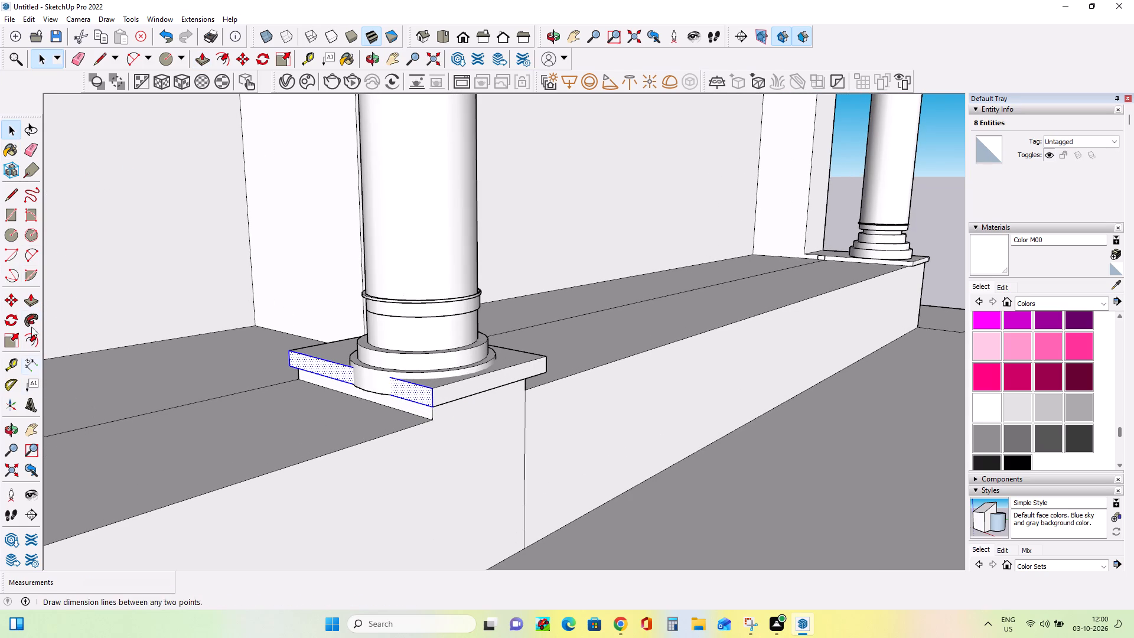
{"action": "left_click", "coordinate": [31, 297]}
{"action": "left_click", "coordinate": [422, 390]}
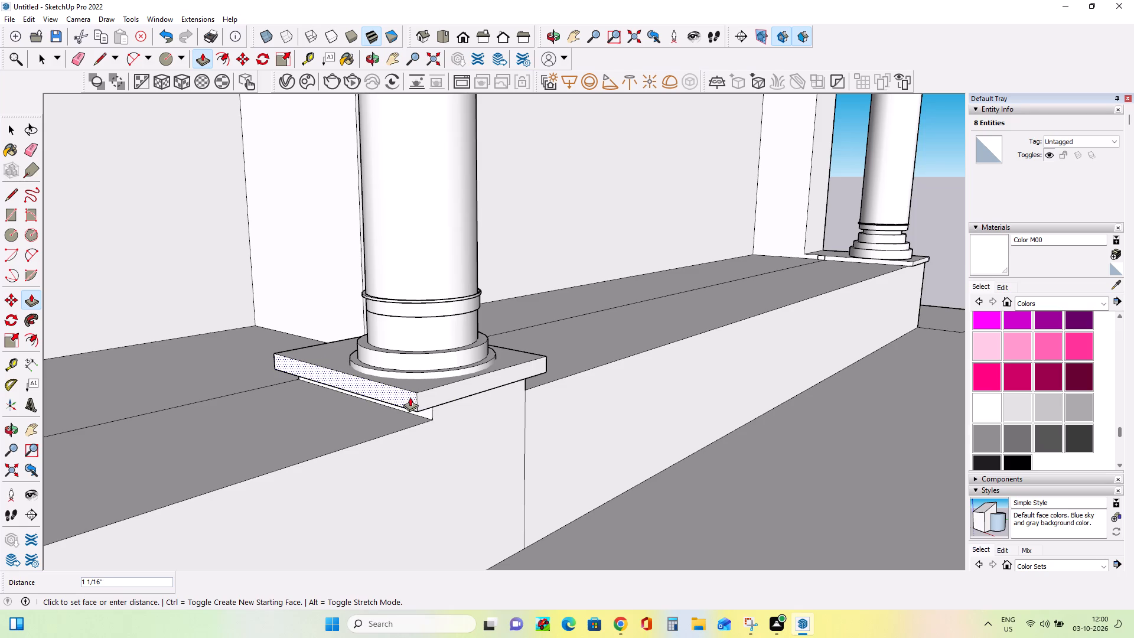
{"action": "left_click", "coordinate": [410, 397]}
Draw a line about 4 15/16" long across the inner rim of the front column's open top to cap it with a face.
{"action": "middle_click_drag", "start_coordinate": [518, 397], "coordinate": [415, 457]}
{"action": "scroll", "coordinate": [454, 333], "scroll_direction": "down", "scroll_amount": 9}
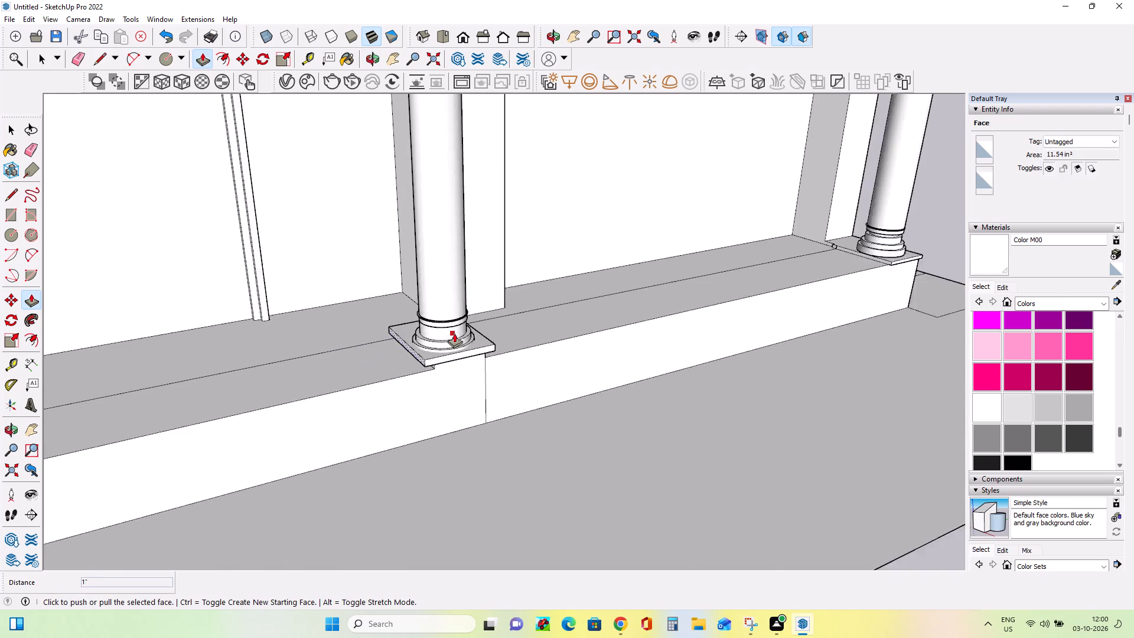
{"action": "scroll", "coordinate": [454, 333], "scroll_direction": "down", "scroll_amount": 11}
{"action": "middle_click_drag", "start_coordinate": [470, 149], "coordinate": [496, 295]}
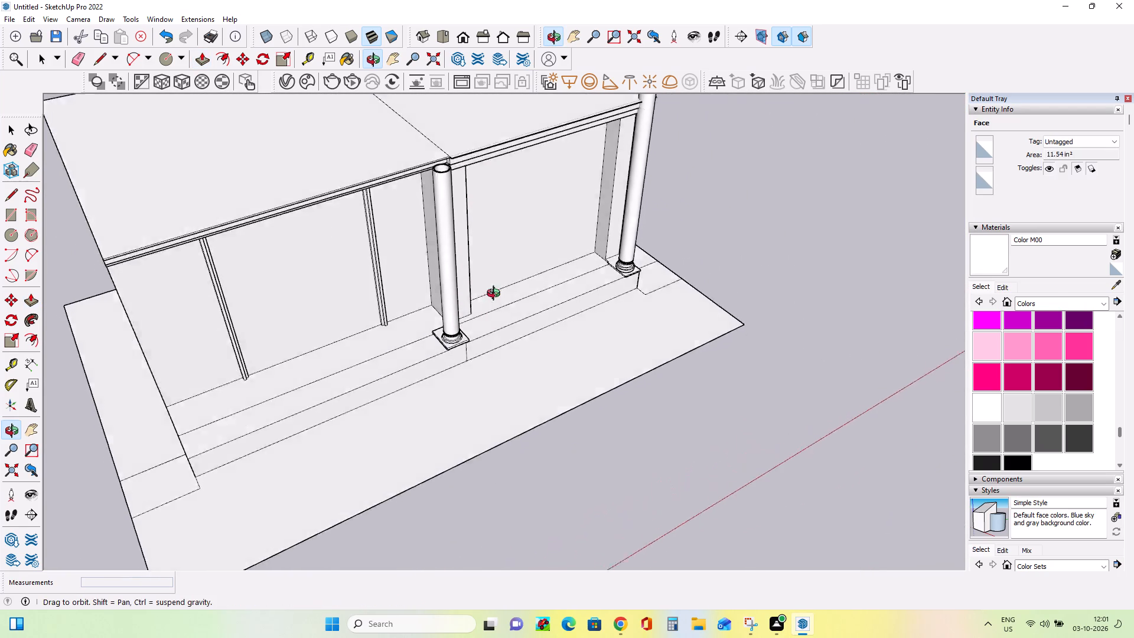
{"action": "middle_click_drag", "start_coordinate": [496, 295], "coordinate": [497, 326]}
{"action": "scroll", "coordinate": [454, 187], "scroll_direction": "up", "scroll_amount": 10}
{"action": "middle_click_drag", "start_coordinate": [451, 229], "coordinate": [457, 260]}
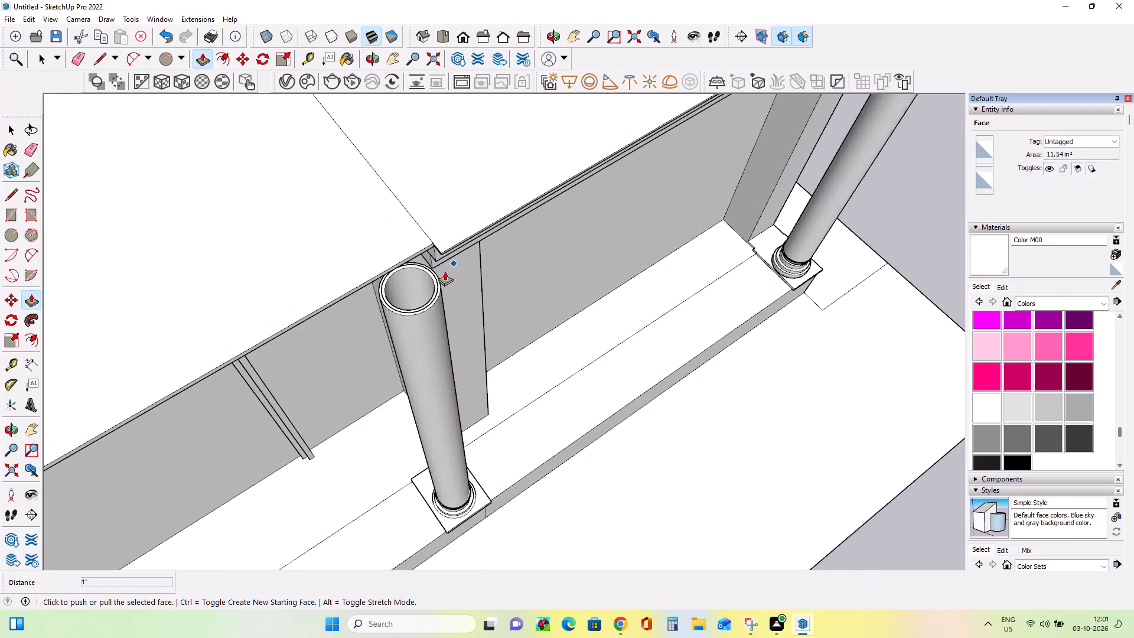
{"action": "scroll", "coordinate": [434, 285], "scroll_direction": "up", "scroll_amount": 7}
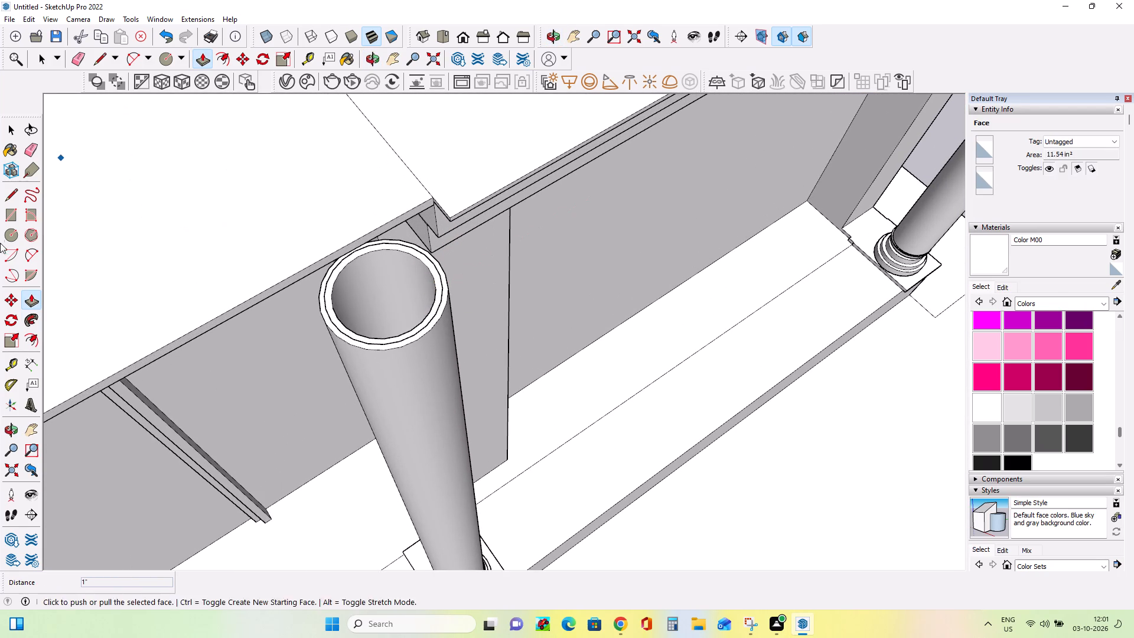
{"action": "left_click", "coordinate": [18, 193]}
{"action": "left_click", "coordinate": [391, 250]}
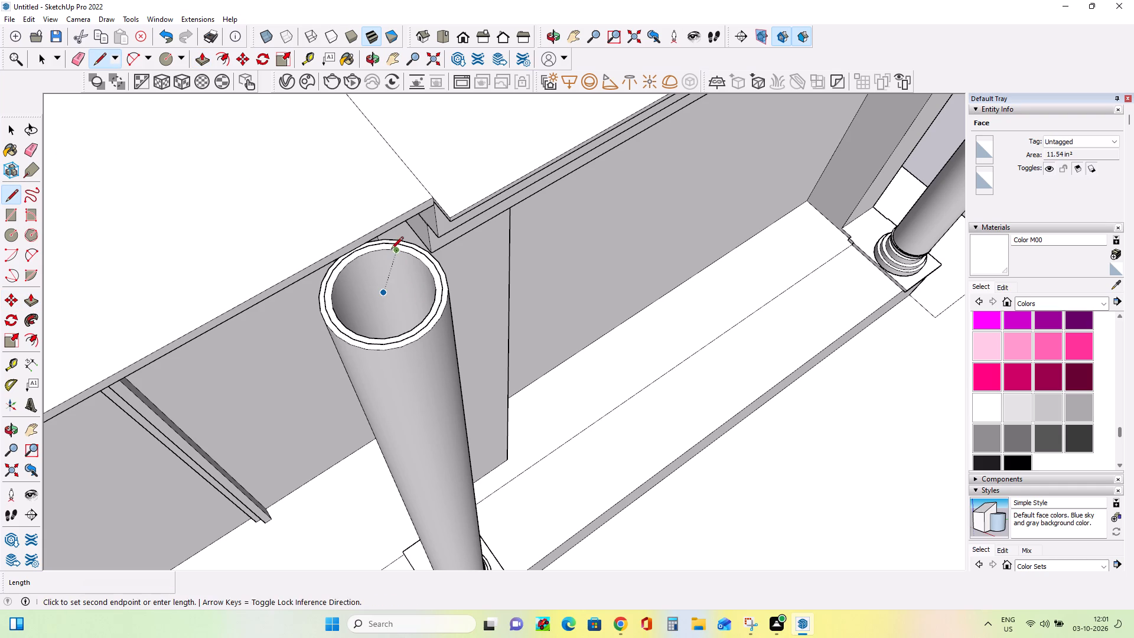
{"action": "left_click", "coordinate": [380, 337]}
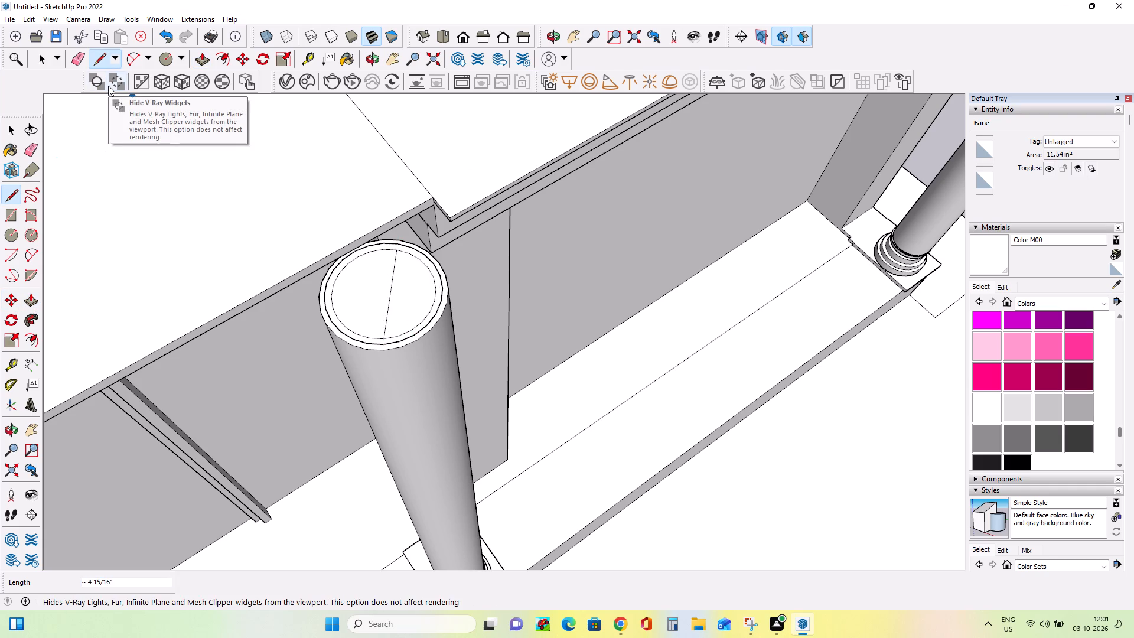
Erase the dividing line and the innermost circle from the capped top of the front column.
{"action": "left_click", "coordinate": [33, 149]}
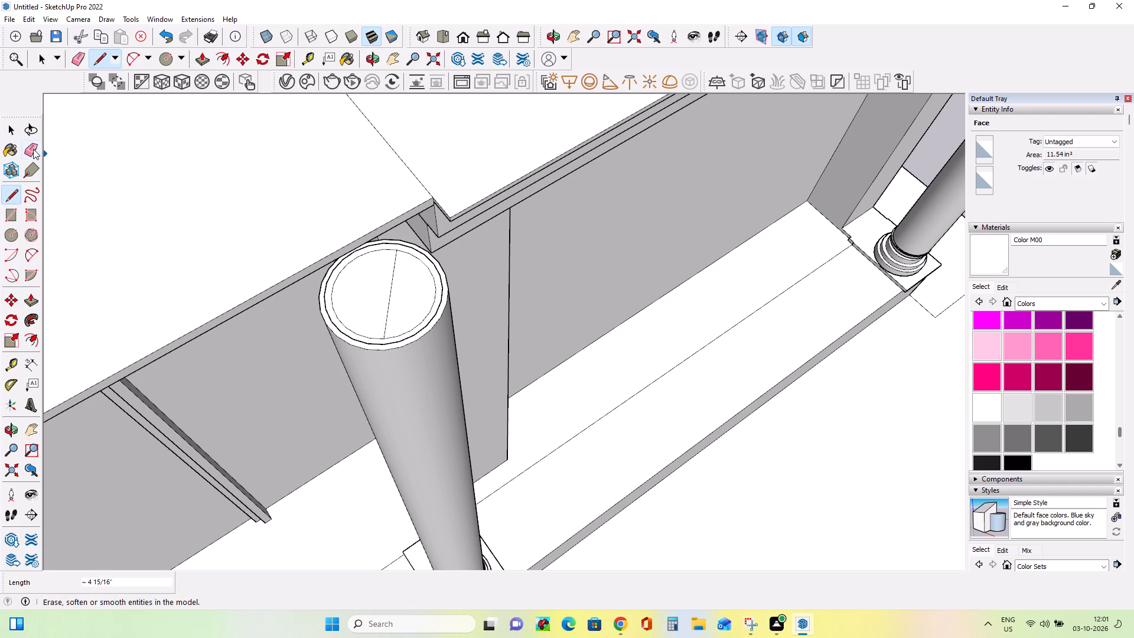
{"action": "scroll", "coordinate": [422, 302], "scroll_direction": "up", "scroll_amount": 5}
{"action": "left_click", "coordinate": [438, 313]}
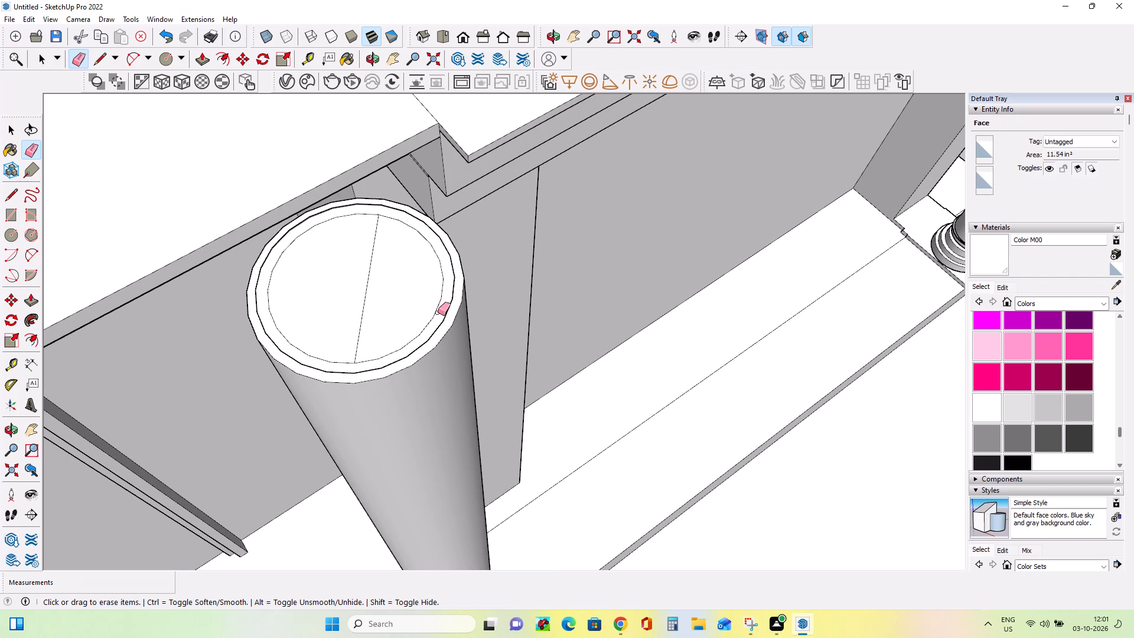
{"action": "left_click", "coordinate": [437, 311]}
{"action": "left_click", "coordinate": [364, 307]}
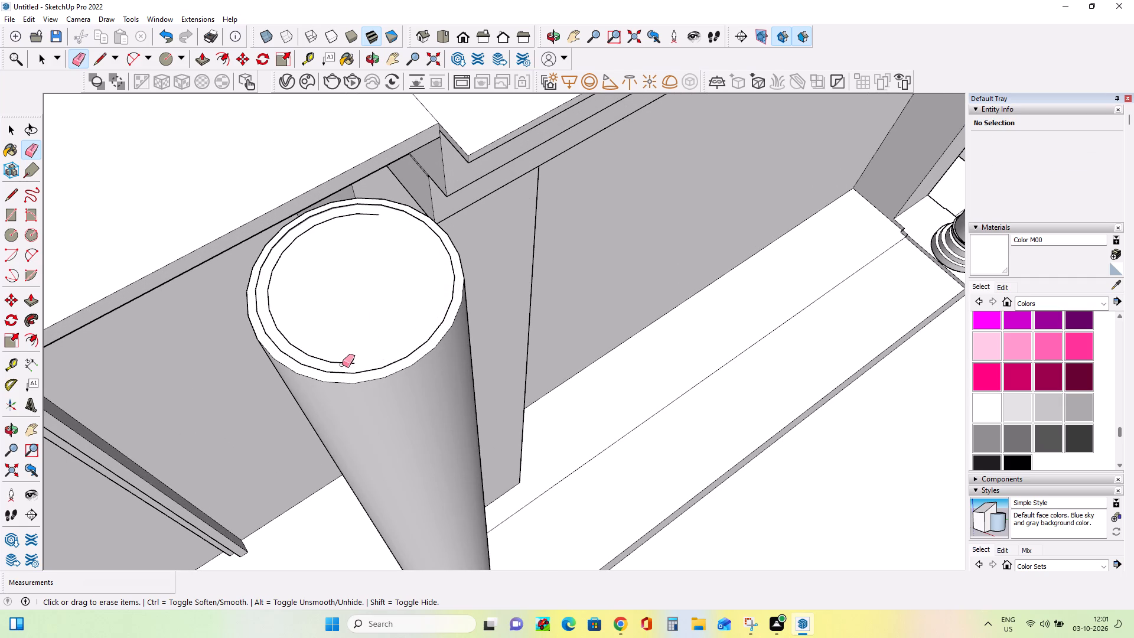
{"action": "left_click", "coordinate": [342, 363]}
Erase segments of the remaining inner circle on the column top along its near side, towards the corner column.
{"action": "left_click", "coordinate": [352, 373]}
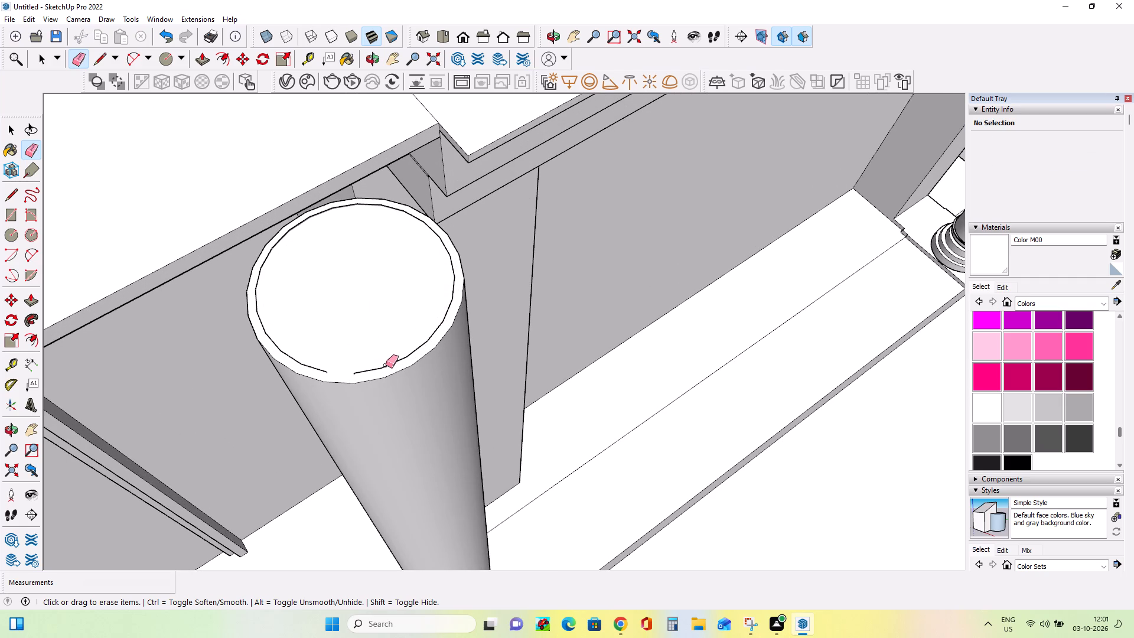
{"action": "left_click", "coordinate": [386, 369]}
{"action": "double_click", "coordinate": [398, 360]}
{"action": "left_click", "coordinate": [404, 359]}
{"action": "left_click", "coordinate": [411, 354]}
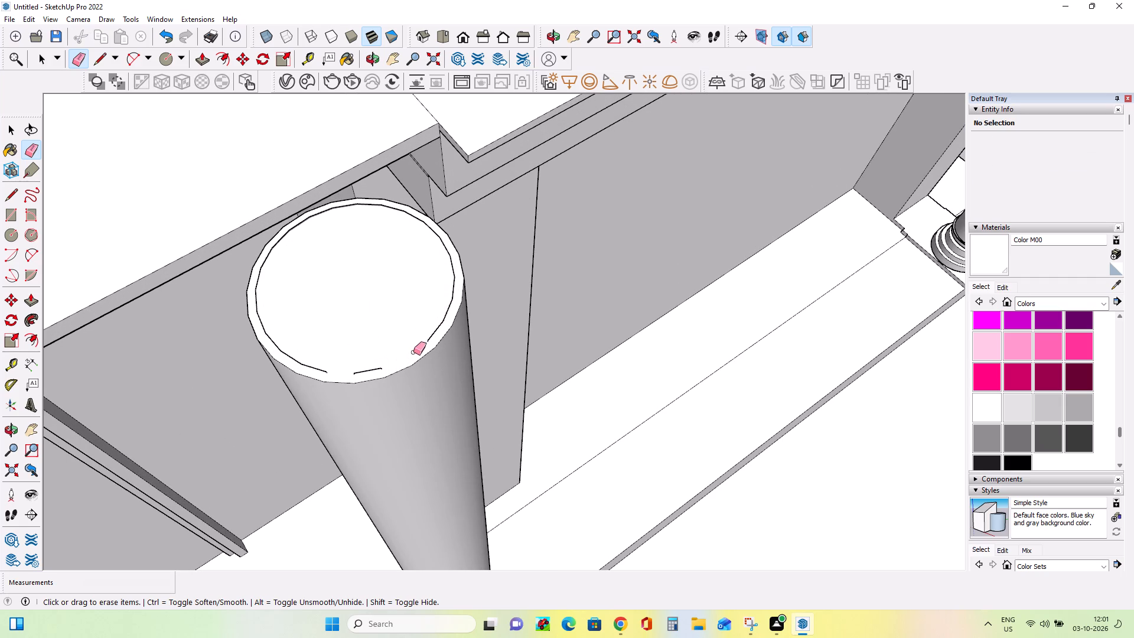
{"action": "left_click", "coordinate": [423, 347]}
{"action": "left_click", "coordinate": [431, 336]}
{"action": "left_click", "coordinate": [445, 325]}
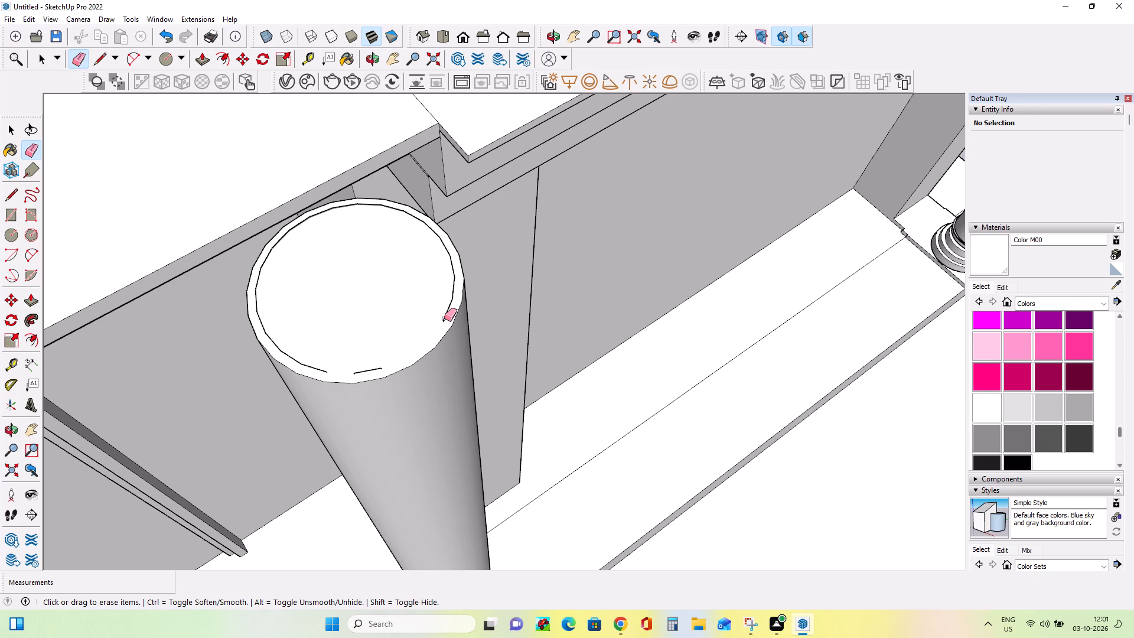
{"action": "left_click", "coordinate": [444, 318]}
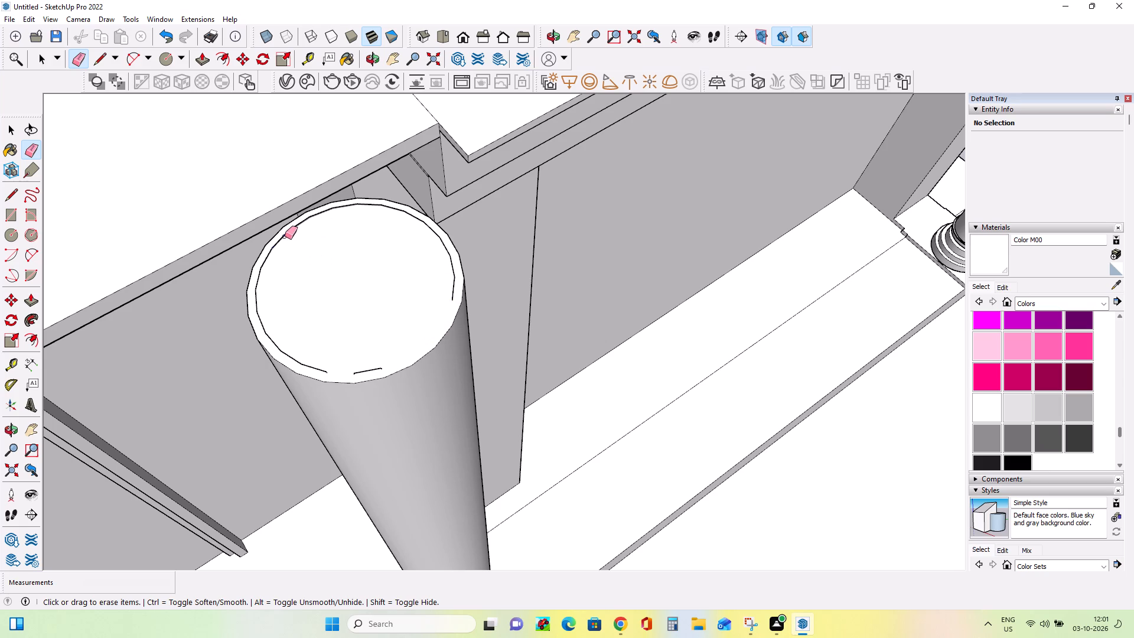
Erase the inner circle's segments on the column top along the side away from the corner column and the near edge.
{"action": "double_click", "coordinate": [285, 236]}
{"action": "left_click", "coordinate": [269, 250]}
{"action": "right_click", "coordinate": [269, 250]}
{"action": "left_click", "coordinate": [262, 262]}
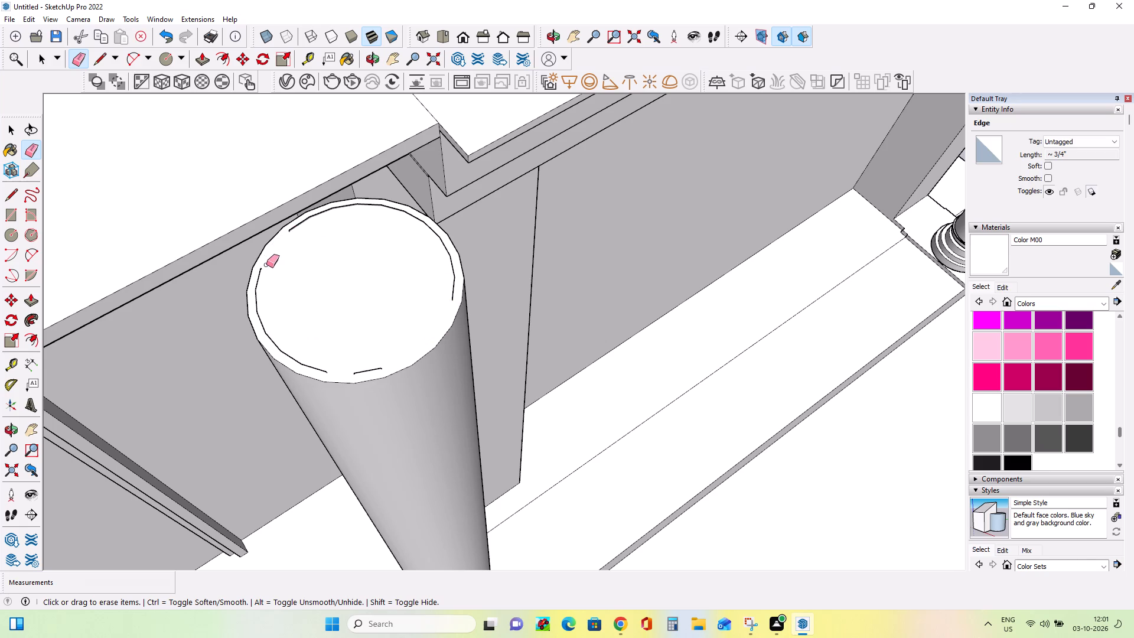
{"action": "left_click", "coordinate": [260, 272]}
{"action": "left_click", "coordinate": [255, 298]}
{"action": "left_click", "coordinate": [258, 323]}
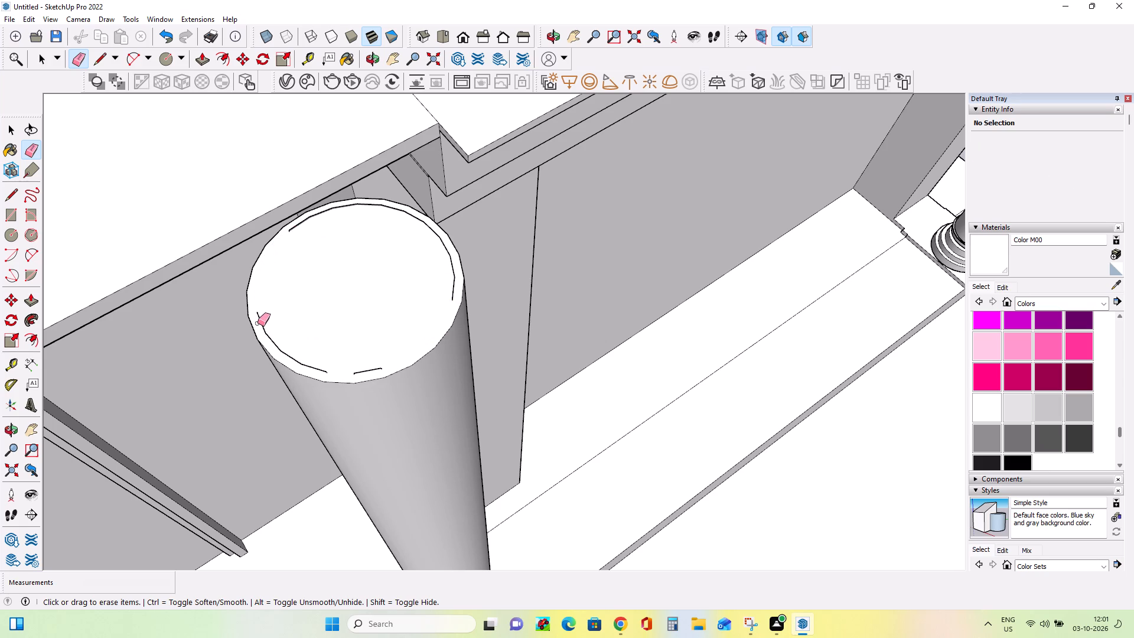
{"action": "left_click", "coordinate": [262, 325]}
{"action": "left_click", "coordinate": [271, 339]}
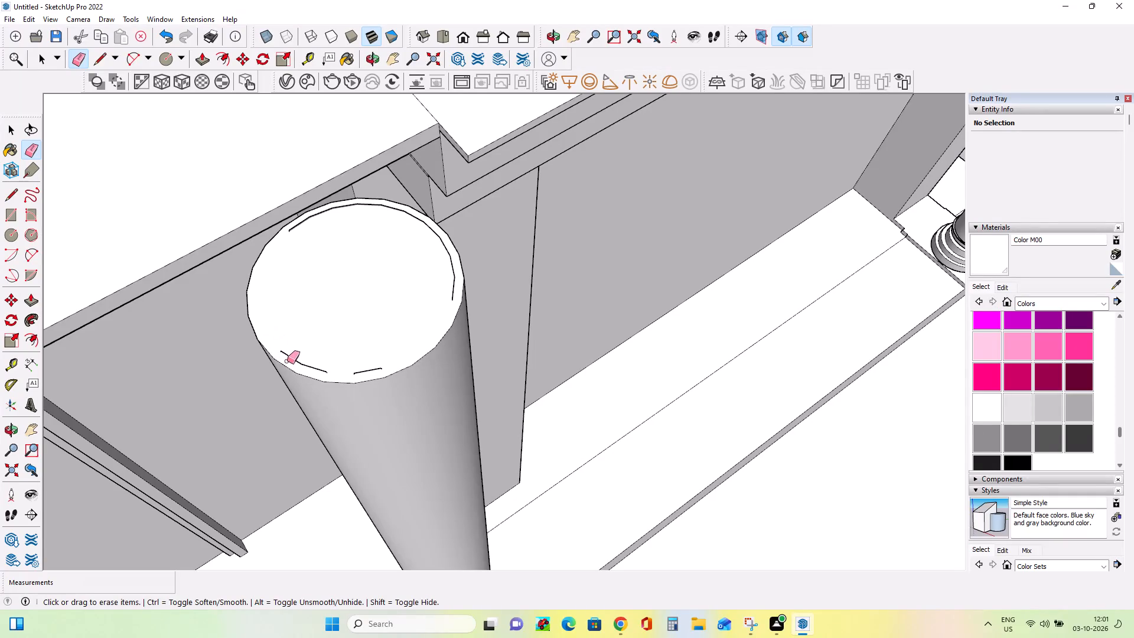
{"action": "double_click", "coordinate": [290, 359]}
{"action": "left_click", "coordinate": [305, 364]}
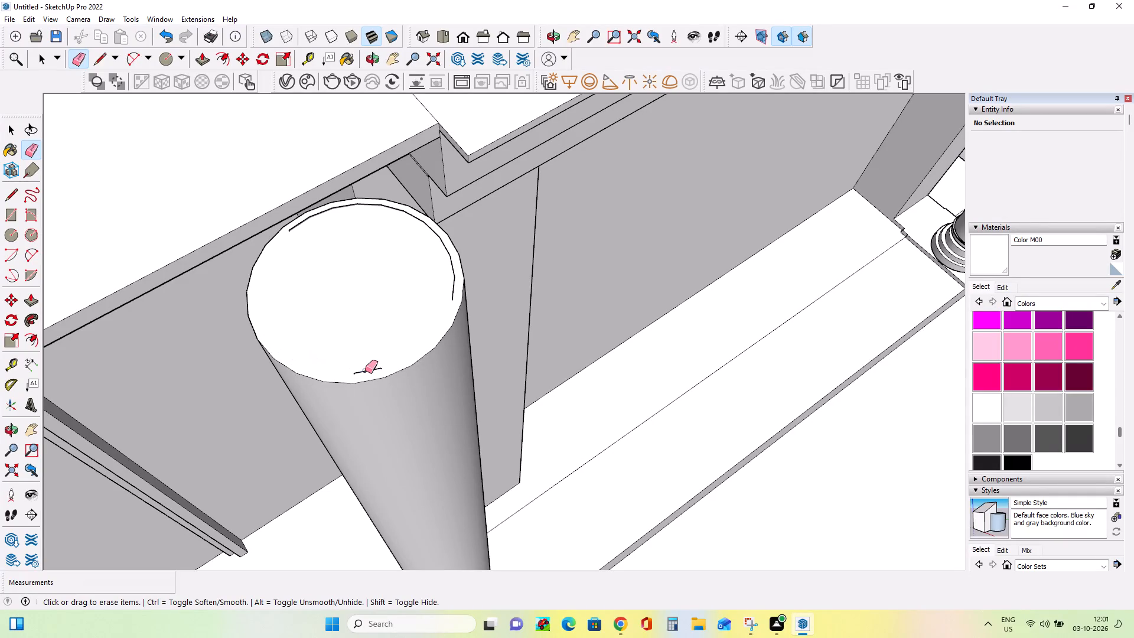
{"action": "left_click", "coordinate": [365, 370]}
Erase the last inner-circle segments along the column top's edge facing the corner column and the building, leaving one plain round face.
{"action": "left_click", "coordinate": [455, 292]}
{"action": "left_click", "coordinate": [453, 290]}
{"action": "left_click", "coordinate": [453, 275]}
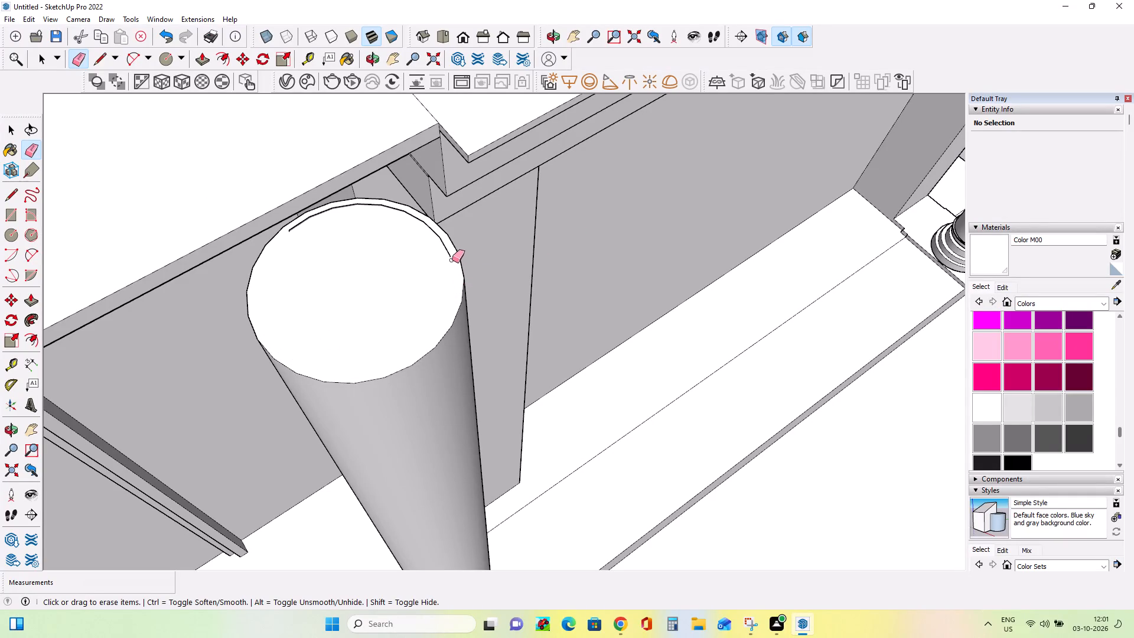
{"action": "left_click", "coordinate": [450, 254]}
{"action": "left_click", "coordinate": [433, 231]}
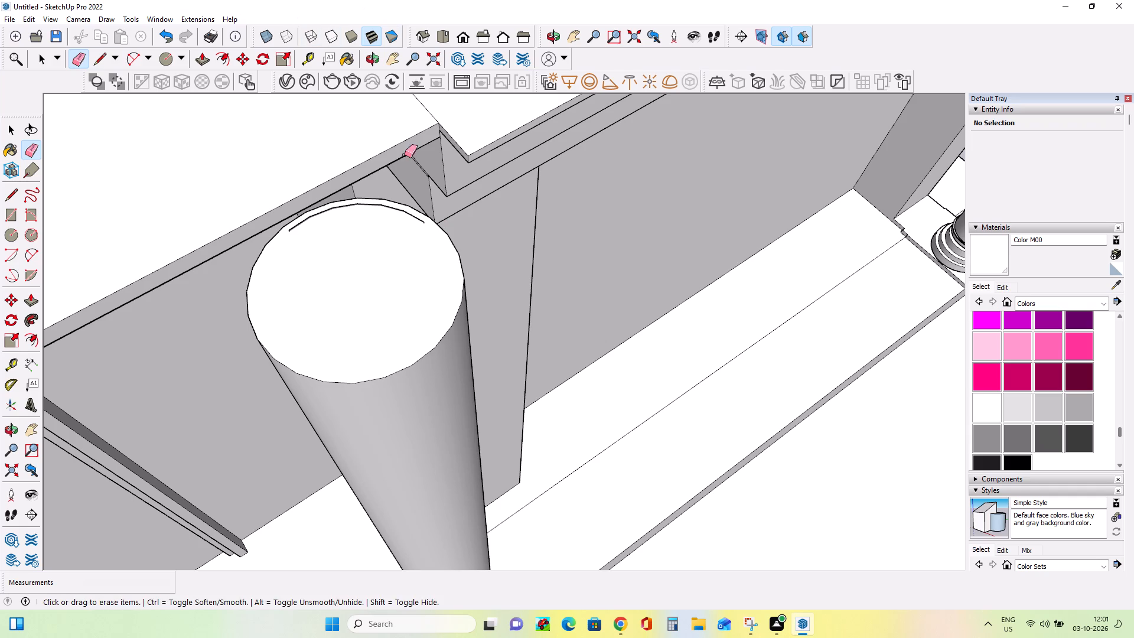
{"action": "left_click", "coordinate": [410, 216]}
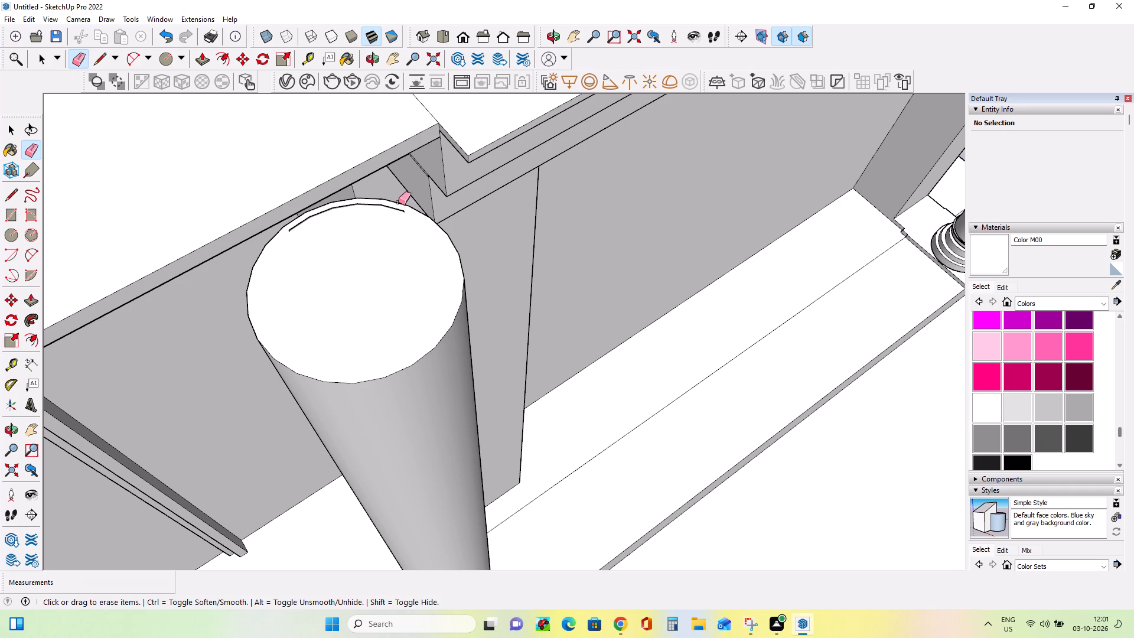
{"action": "left_click", "coordinate": [398, 209]}
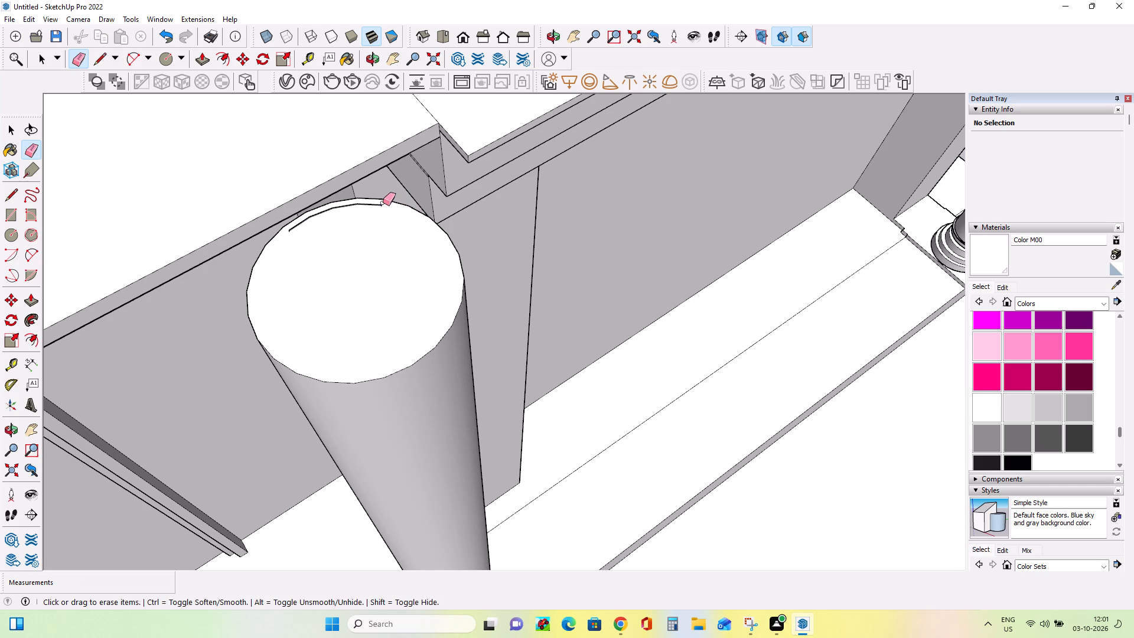
{"action": "left_click", "coordinate": [377, 206]}
{"action": "left_click", "coordinate": [349, 205]}
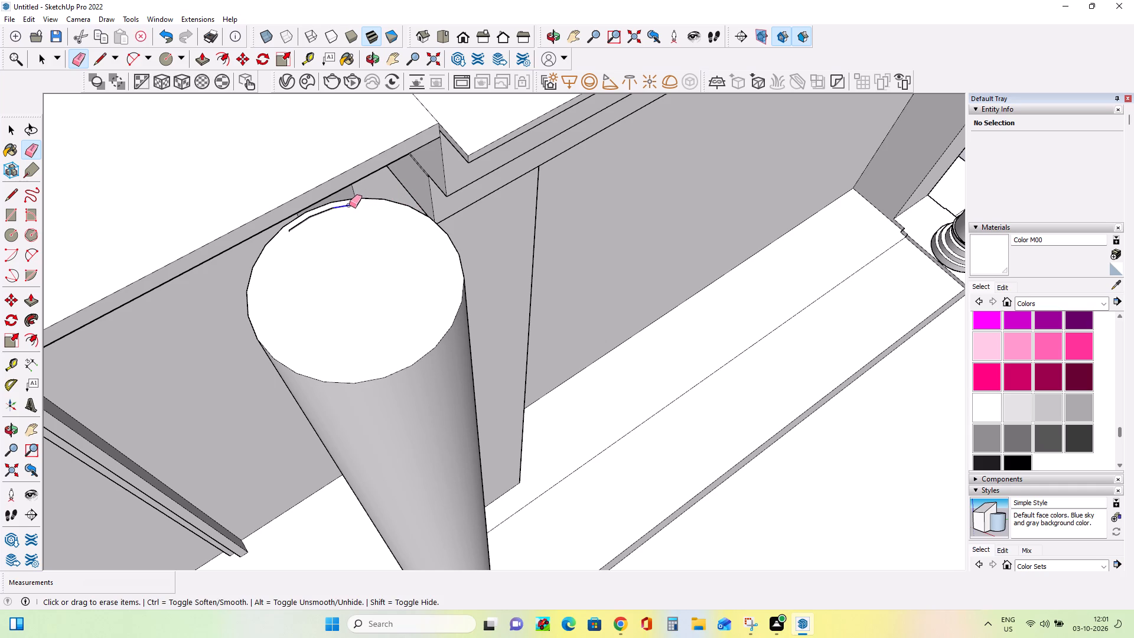
{"action": "left_click", "coordinate": [325, 211]}
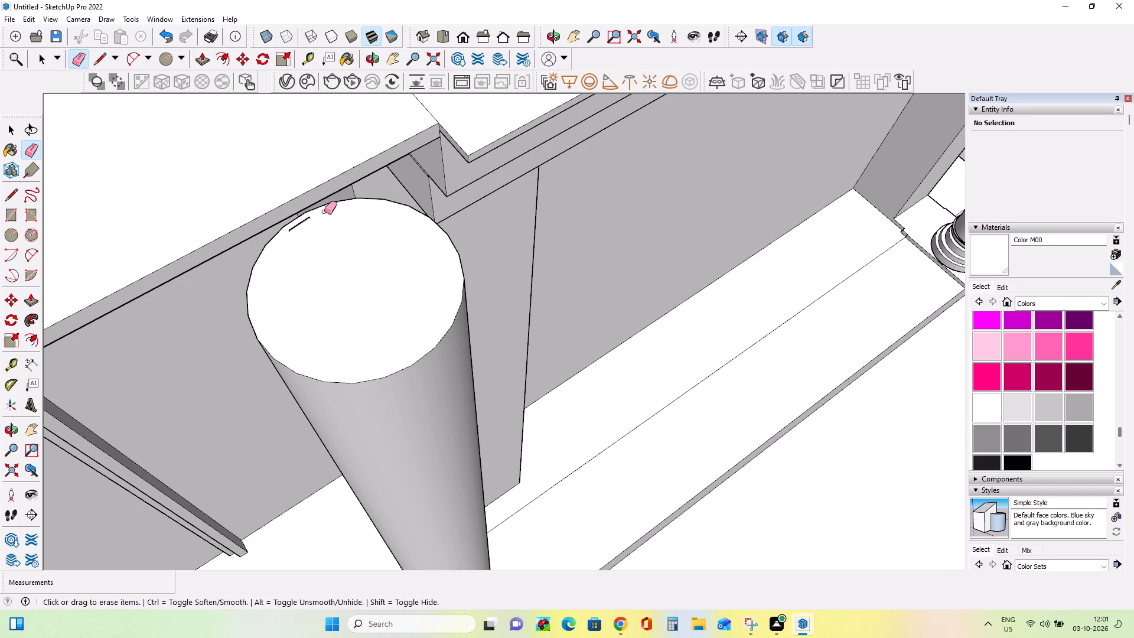
{"action": "left_click", "coordinate": [306, 220]}
Push/Pull the front column's round top face upward by 9 1/4" so the column rises above the roof edge.
{"action": "scroll", "coordinate": [348, 218], "scroll_direction": "down", "scroll_amount": 8}
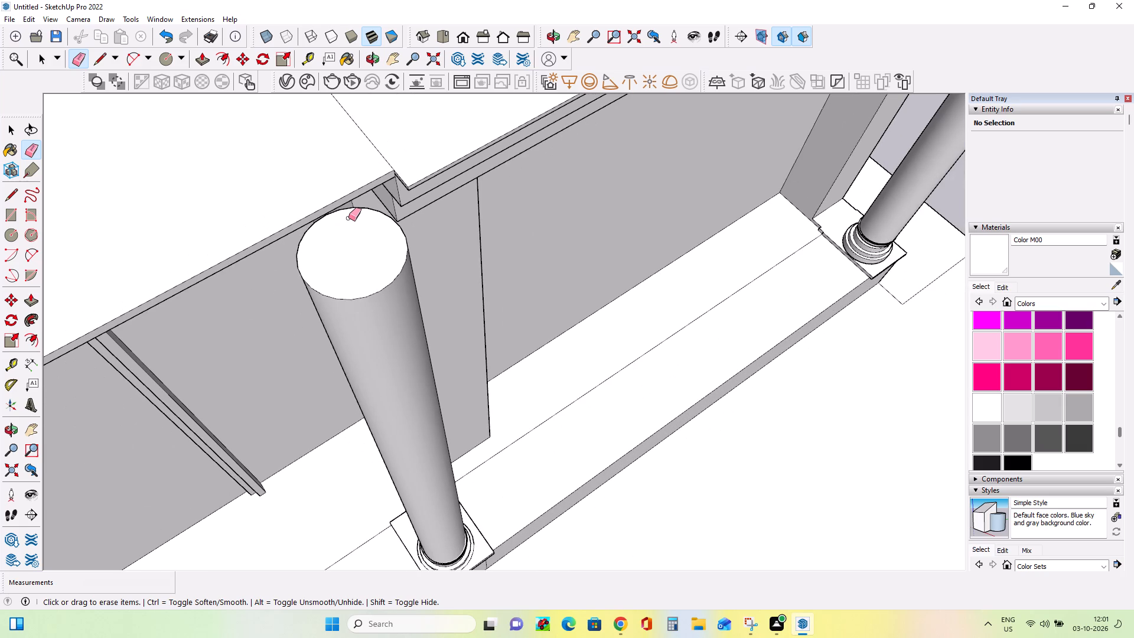
{"action": "left_click", "coordinate": [38, 305]}
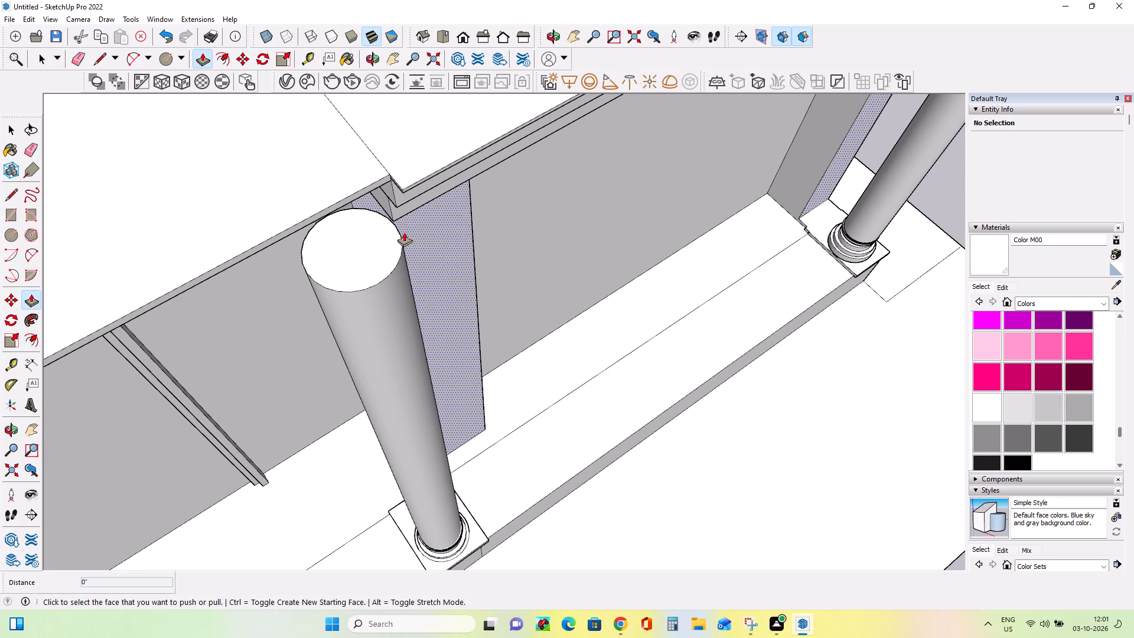
{"action": "left_click", "coordinate": [376, 243]}
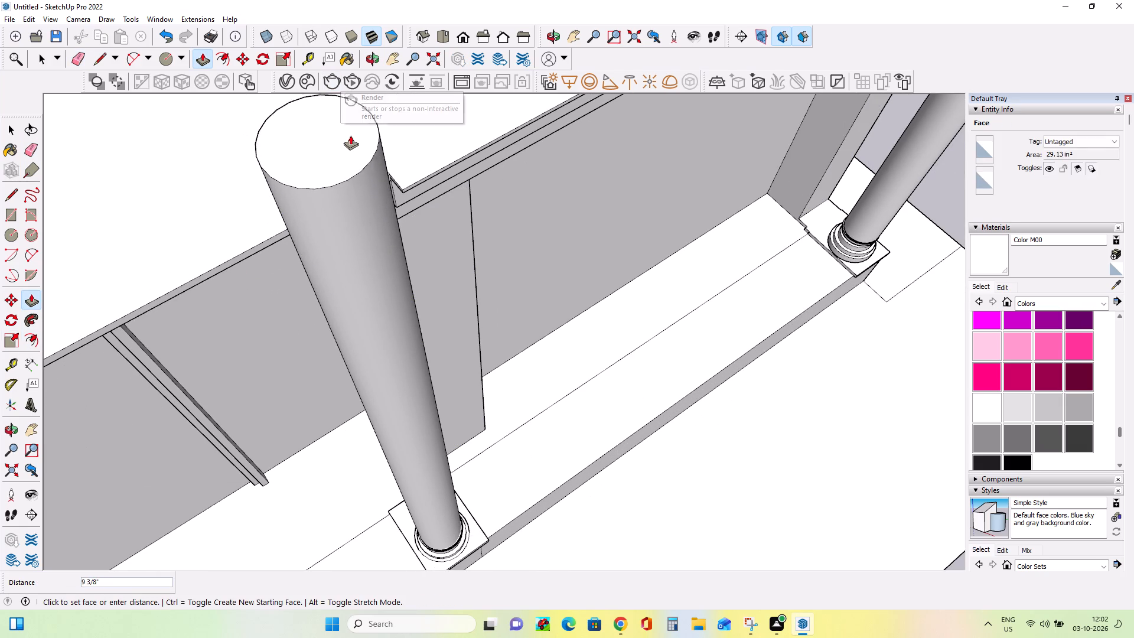
{"action": "left_click", "coordinate": [350, 137]}
Examine the whole building from the front, comparing the extended column with the corner column and the roof.
{"action": "scroll", "coordinate": [373, 157], "scroll_direction": "down", "scroll_amount": 10}
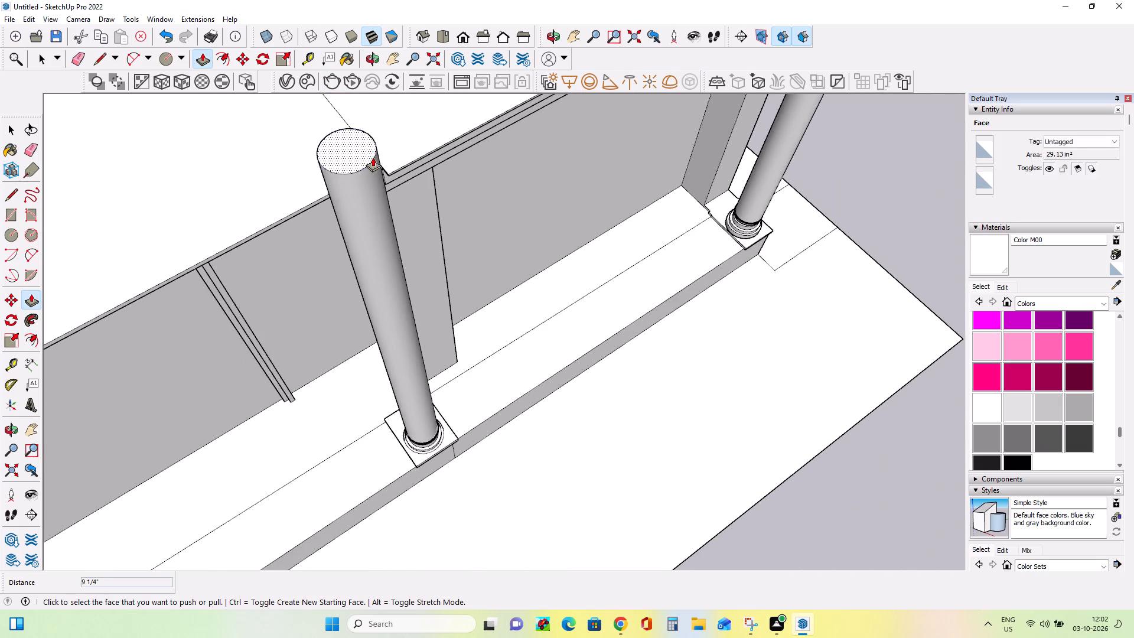
{"action": "scroll", "coordinate": [373, 157], "scroll_direction": "down", "scroll_amount": 20}
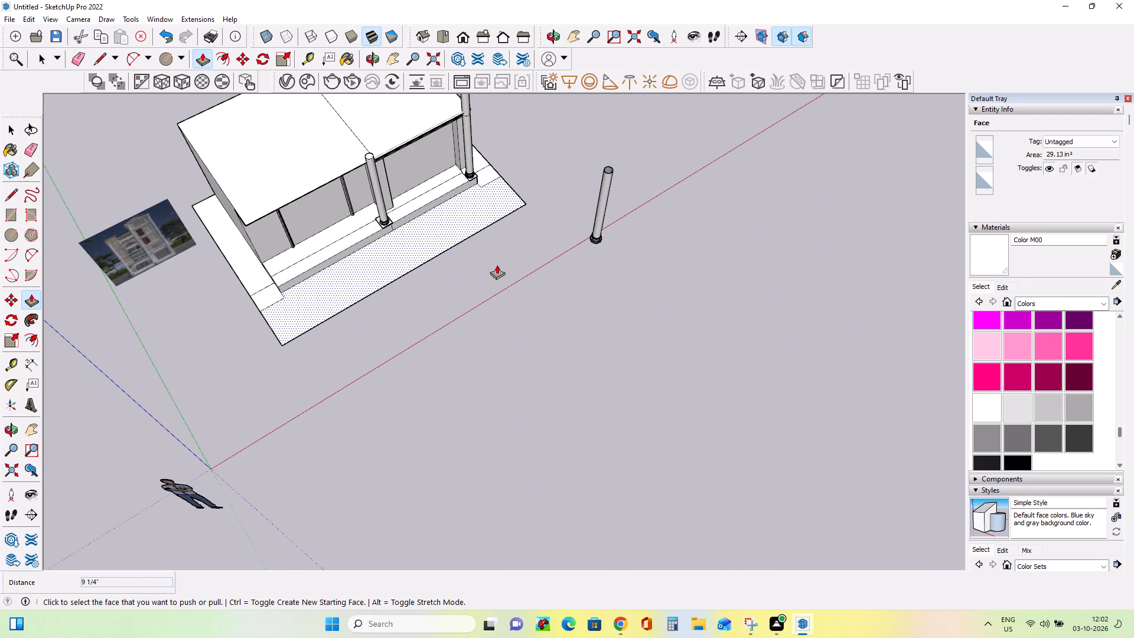
{"action": "left_click", "coordinate": [36, 424]}
{"action": "left_click_drag", "start_coordinate": [519, 333], "coordinate": [575, 485]}
{"action": "left_click", "coordinate": [575, 485]}
{"action": "middle_click_drag", "start_coordinate": [602, 486], "coordinate": [579, 289]}
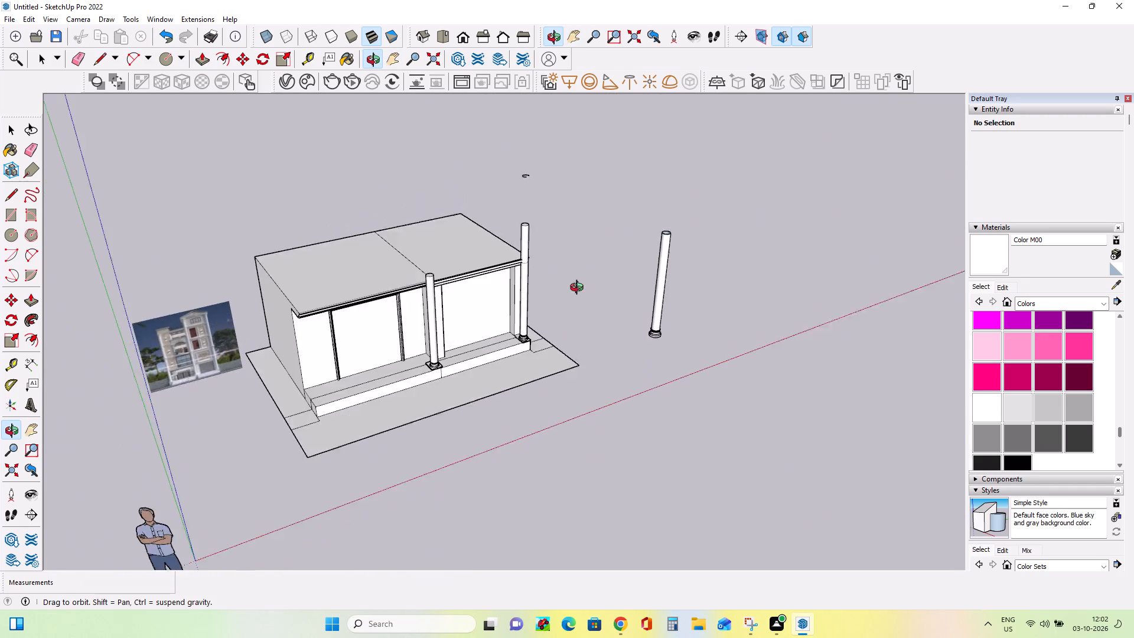
{"action": "middle_click_drag", "start_coordinate": [579, 289], "coordinate": [581, 268]}
{"action": "scroll", "coordinate": [466, 243], "scroll_direction": "up", "scroll_amount": 5}
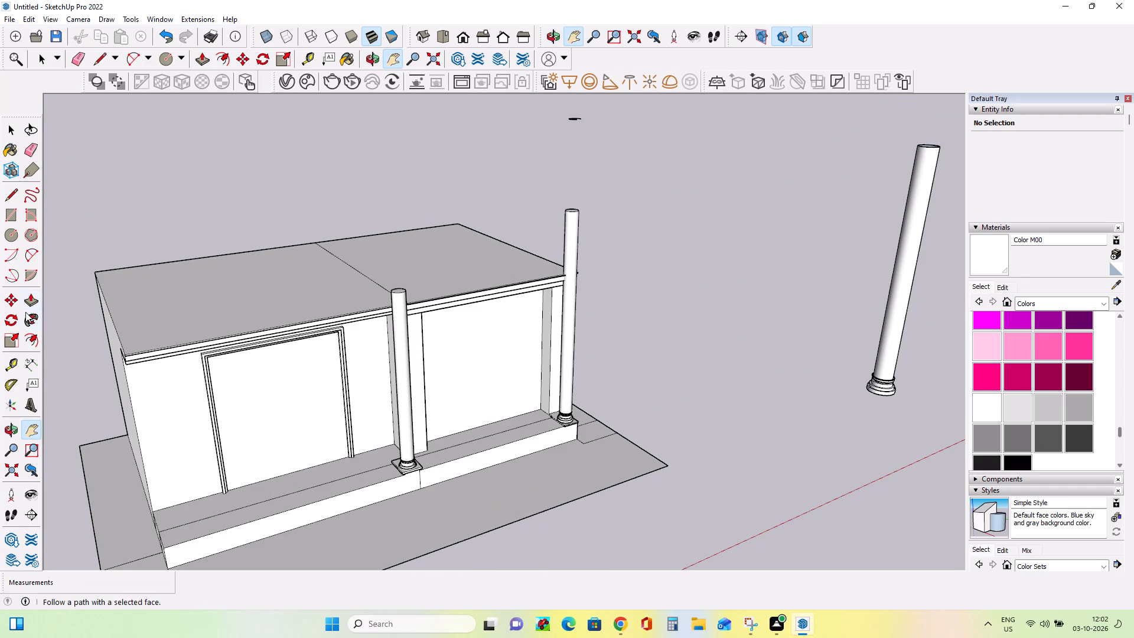
Push/Pull the middle front column's round top up by 2' 4 7/16", and lower it by 5 1/16" to trim its height.
{"action": "left_click", "coordinate": [30, 297]}
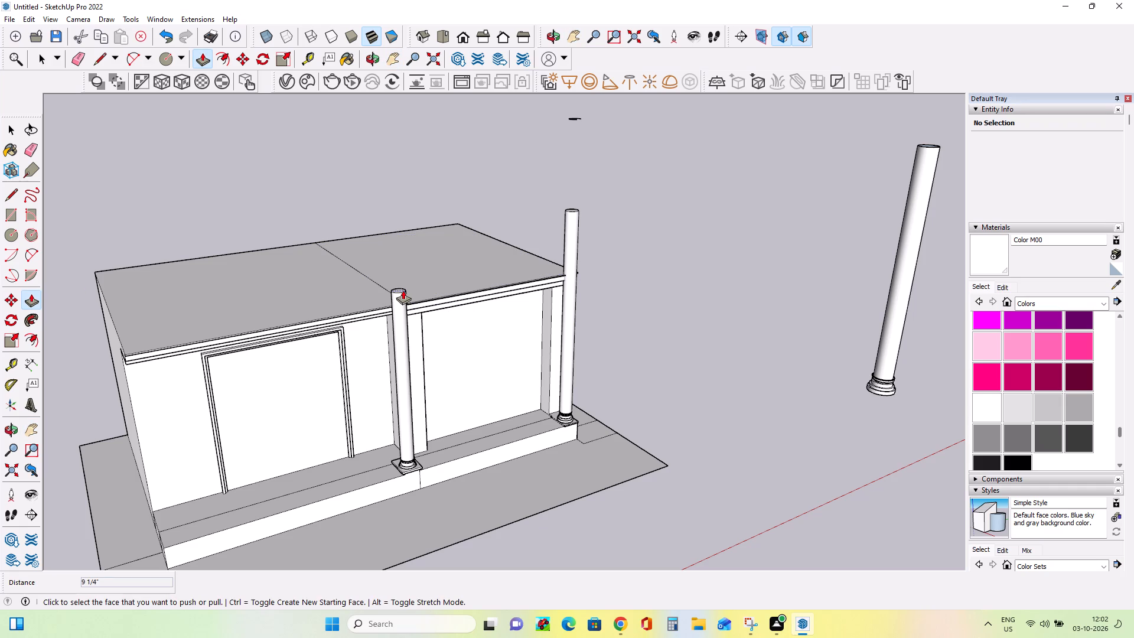
{"action": "left_click", "coordinate": [402, 289]}
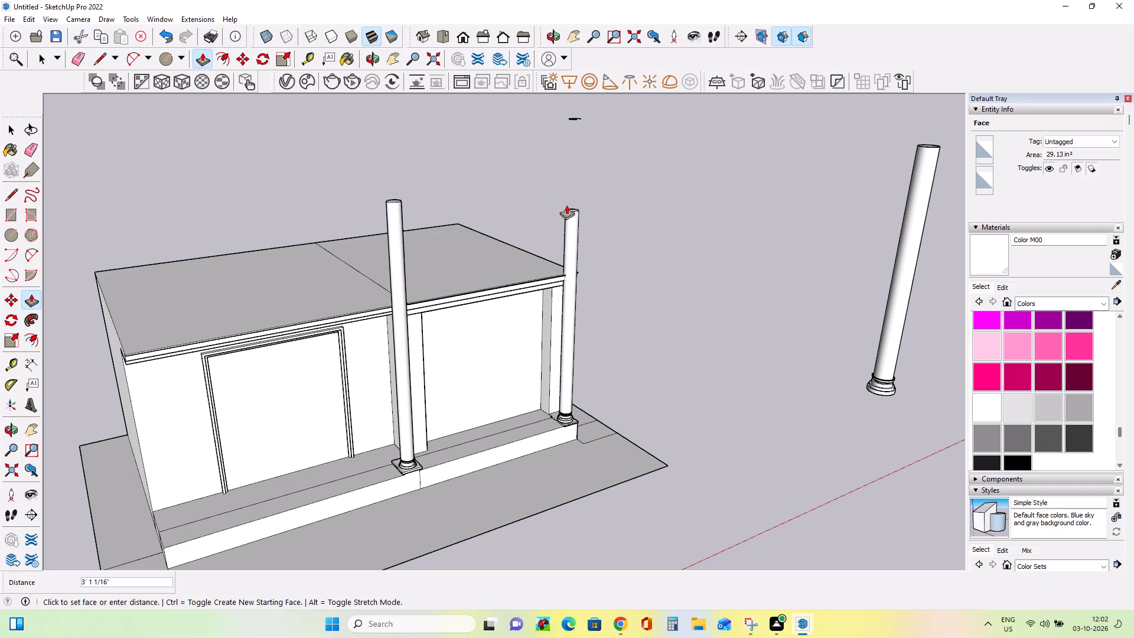
{"action": "left_click", "coordinate": [514, 223]}
{"action": "middle_click_drag", "start_coordinate": [585, 265], "coordinate": [445, 273]}
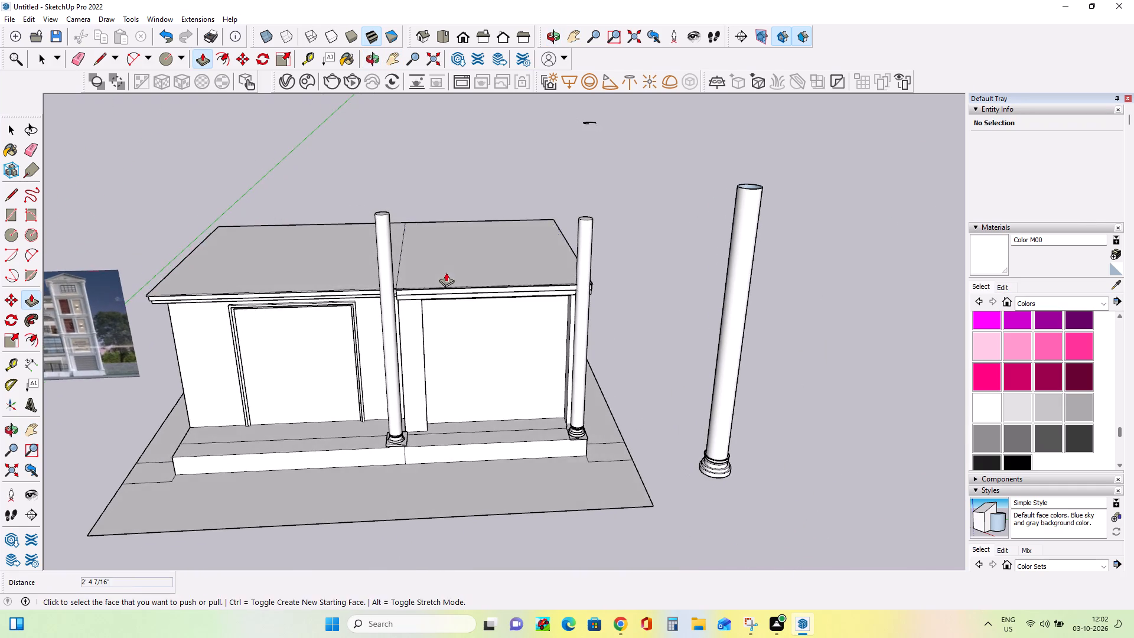
{"action": "middle_click_drag", "start_coordinate": [405, 217], "coordinate": [455, 332]}
{"action": "left_click", "coordinate": [382, 265]}
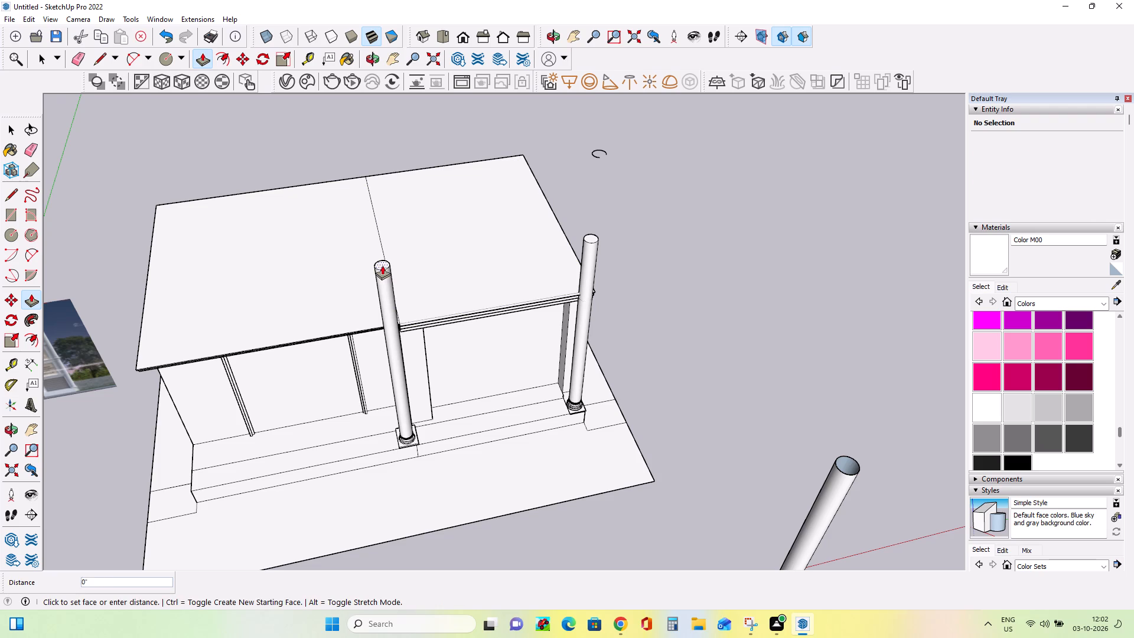
{"action": "left_click", "coordinate": [384, 275]}
{"action": "middle_click_drag", "start_coordinate": [470, 333], "coordinate": [501, 280]}
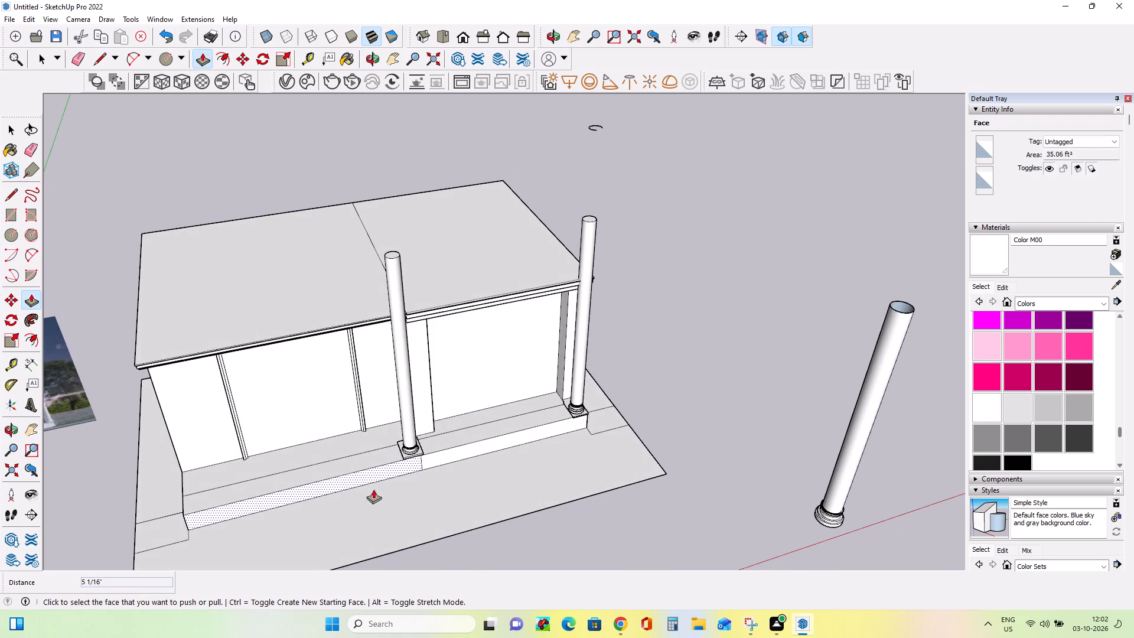
Examine the reference facade image, comparing its front columns and their bases with the modelled building.
{"action": "left_click_drag", "start_coordinate": [27, 431], "coordinate": [35, 429]}
{"action": "left_click_drag", "start_coordinate": [84, 405], "coordinate": [125, 400]}
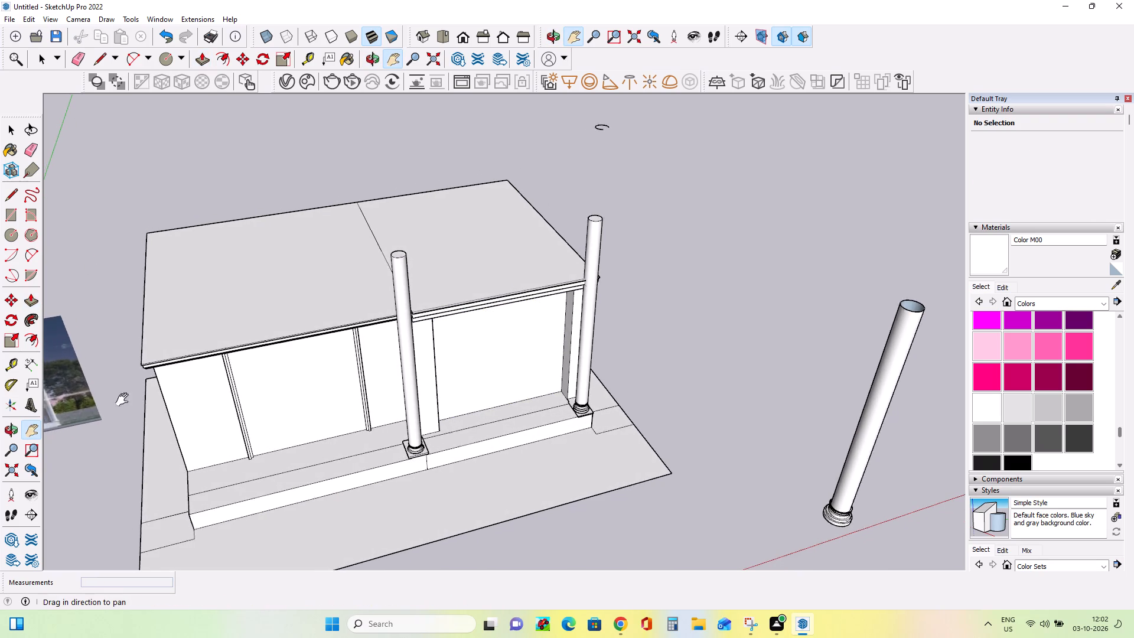
{"action": "left_click_drag", "start_coordinate": [125, 400], "coordinate": [442, 341]}
{"action": "scroll", "coordinate": [344, 380], "scroll_direction": "up", "scroll_amount": 13}
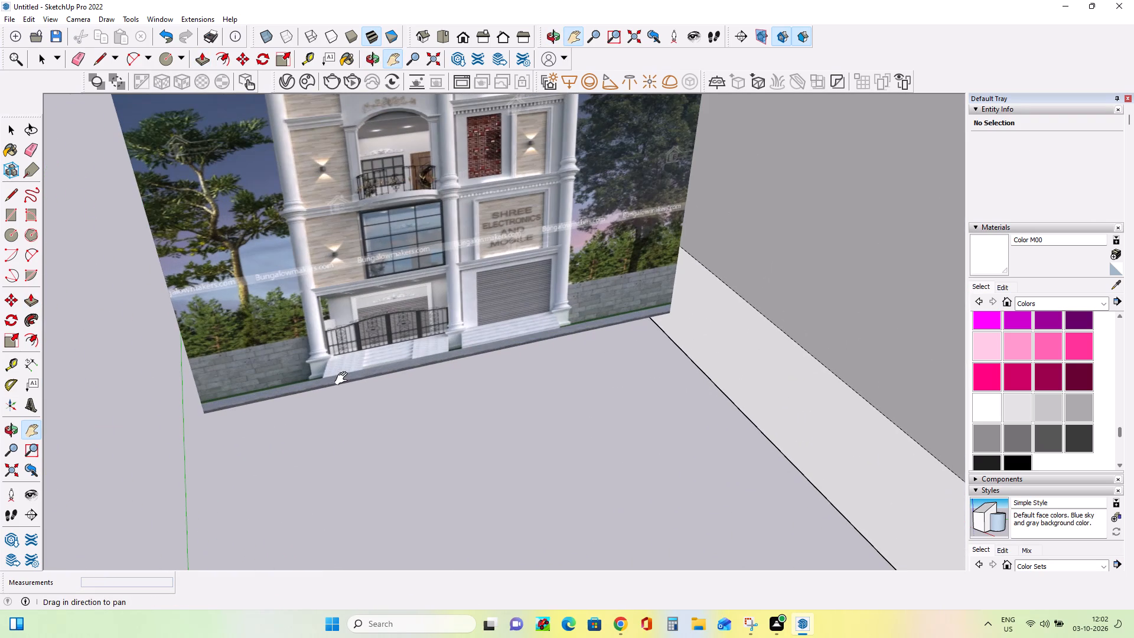
{"action": "scroll", "coordinate": [344, 379], "scroll_direction": "down", "scroll_amount": 4}
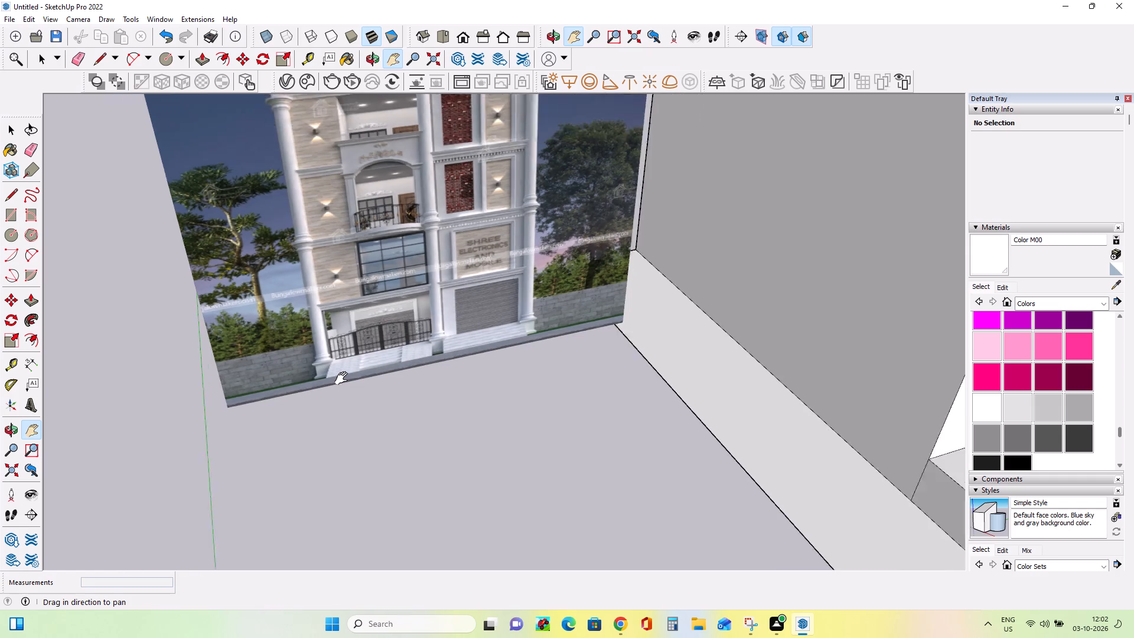
{"action": "scroll", "coordinate": [344, 379], "scroll_direction": "down", "scroll_amount": 16}
{"action": "scroll", "coordinate": [662, 377], "scroll_direction": "up", "scroll_amount": 3}
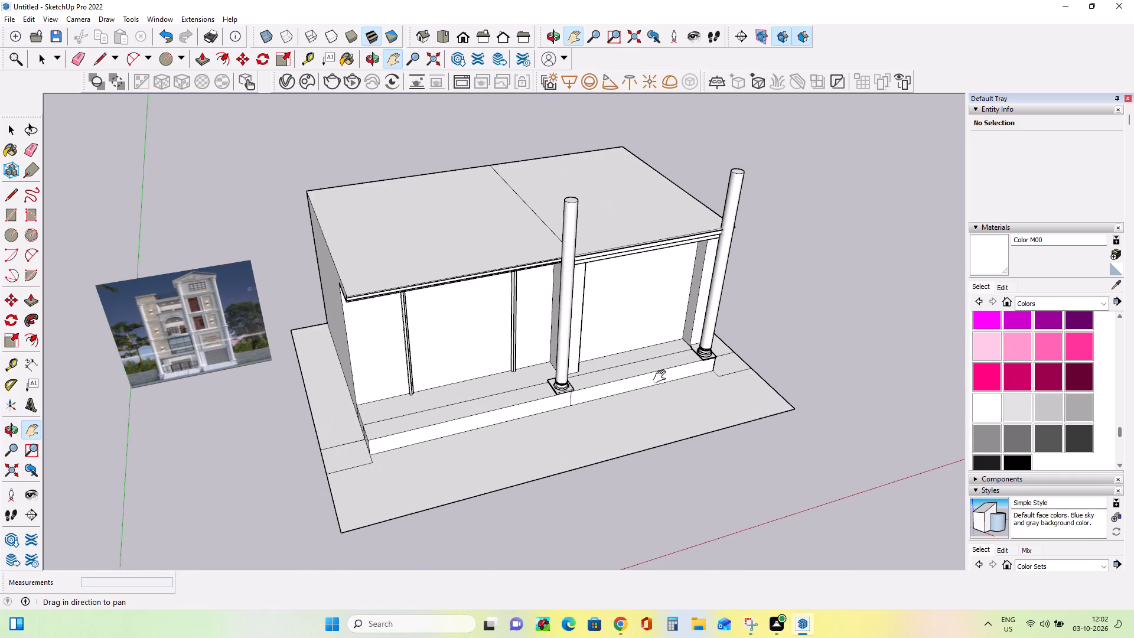
{"action": "scroll", "coordinate": [662, 377], "scroll_direction": "up", "scroll_amount": 2}
{"action": "scroll", "coordinate": [150, 353], "scroll_direction": "up", "scroll_amount": 12}
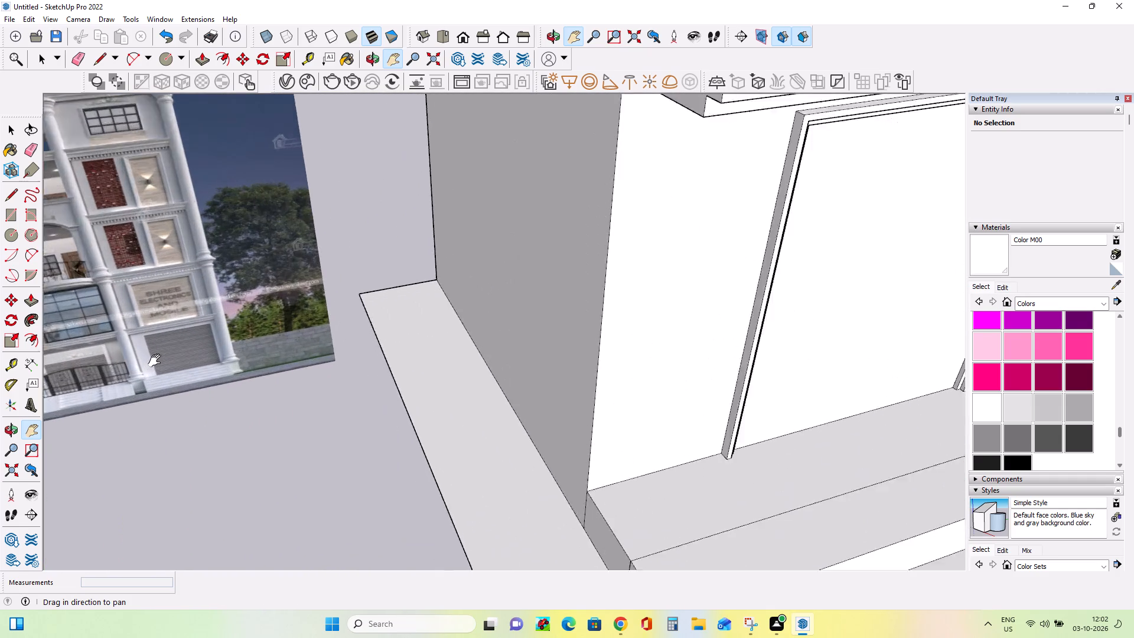
{"action": "scroll", "coordinate": [157, 361], "scroll_direction": "up", "scroll_amount": 2}
{"action": "scroll", "coordinate": [157, 361], "scroll_direction": "down", "scroll_amount": 16}
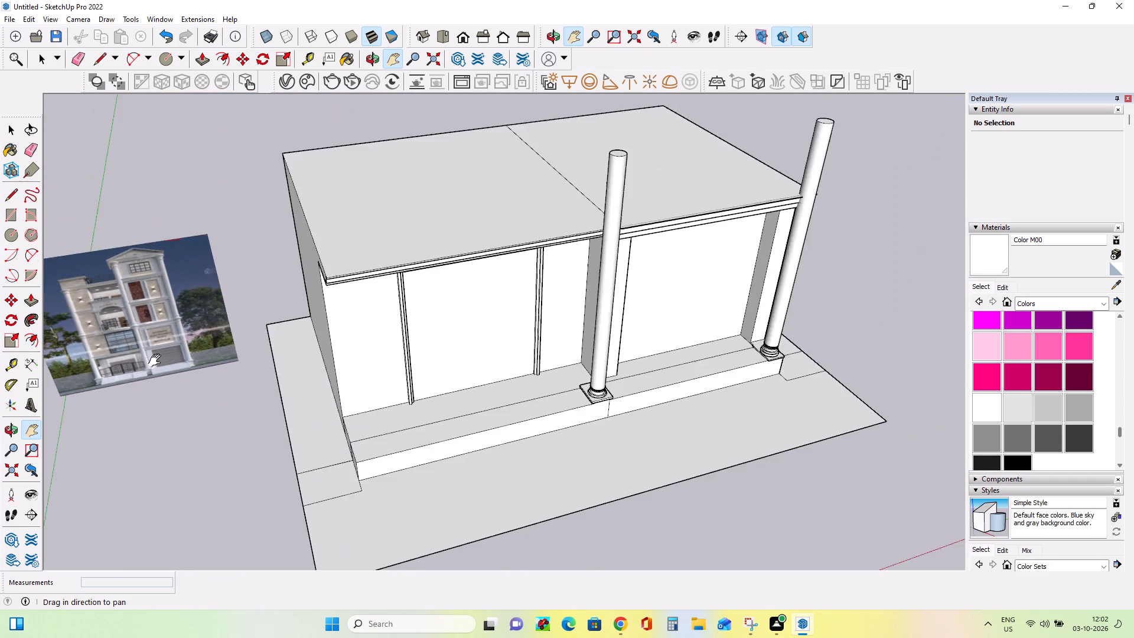
{"action": "scroll", "coordinate": [157, 361], "scroll_direction": "down", "scroll_amount": 3}
Draw a narrow vertical rectangle of about 9 13/16" by 3/8" on the plinth's front face, down from the corner column's base slab.
{"action": "scroll", "coordinate": [579, 373], "scroll_direction": "up", "scroll_amount": 16}
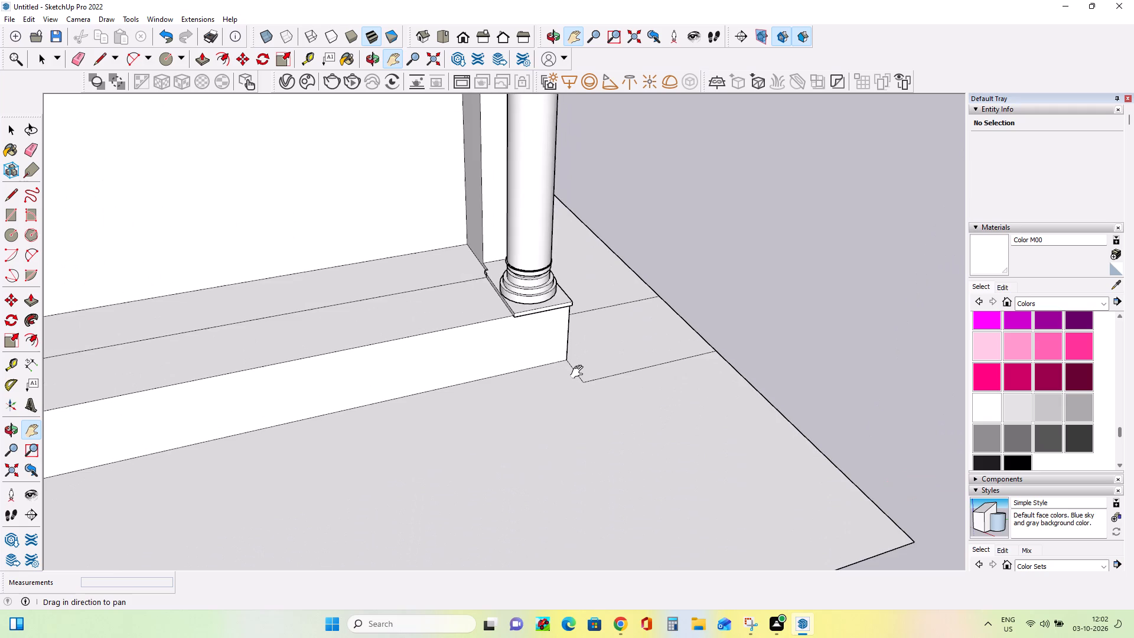
{"action": "left_click", "coordinate": [12, 198]}
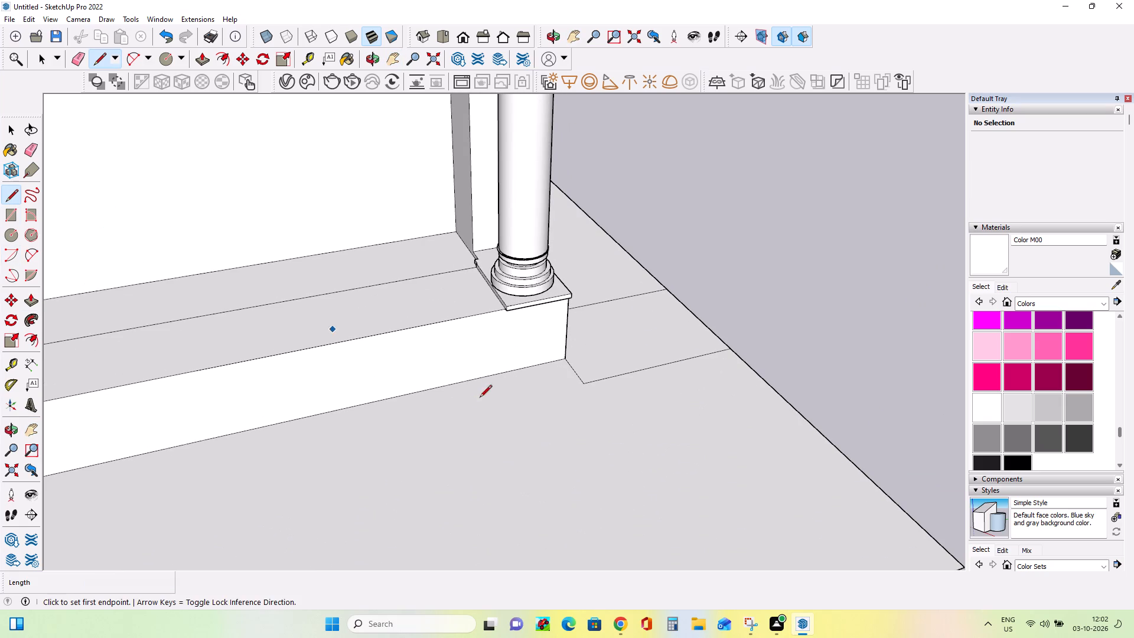
{"action": "scroll", "coordinate": [520, 357], "scroll_direction": "up", "scroll_amount": 7}
{"action": "middle_click_drag", "start_coordinate": [519, 337], "coordinate": [498, 248]}
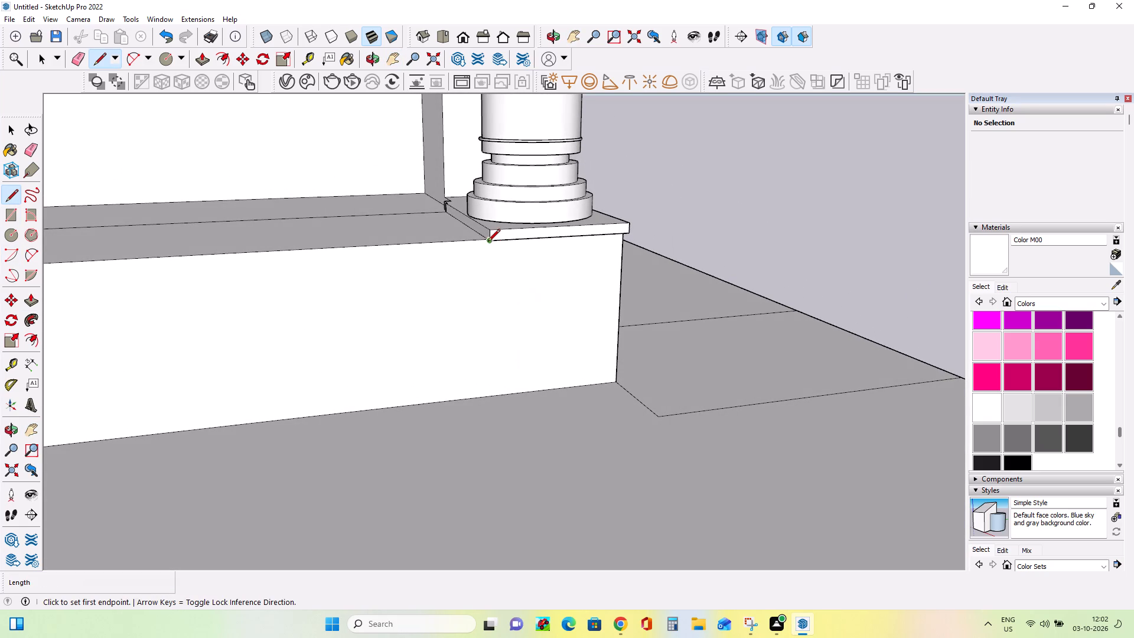
{"action": "left_click", "coordinate": [14, 214]}
{"action": "scroll", "coordinate": [513, 263], "scroll_direction": "up", "scroll_amount": 3}
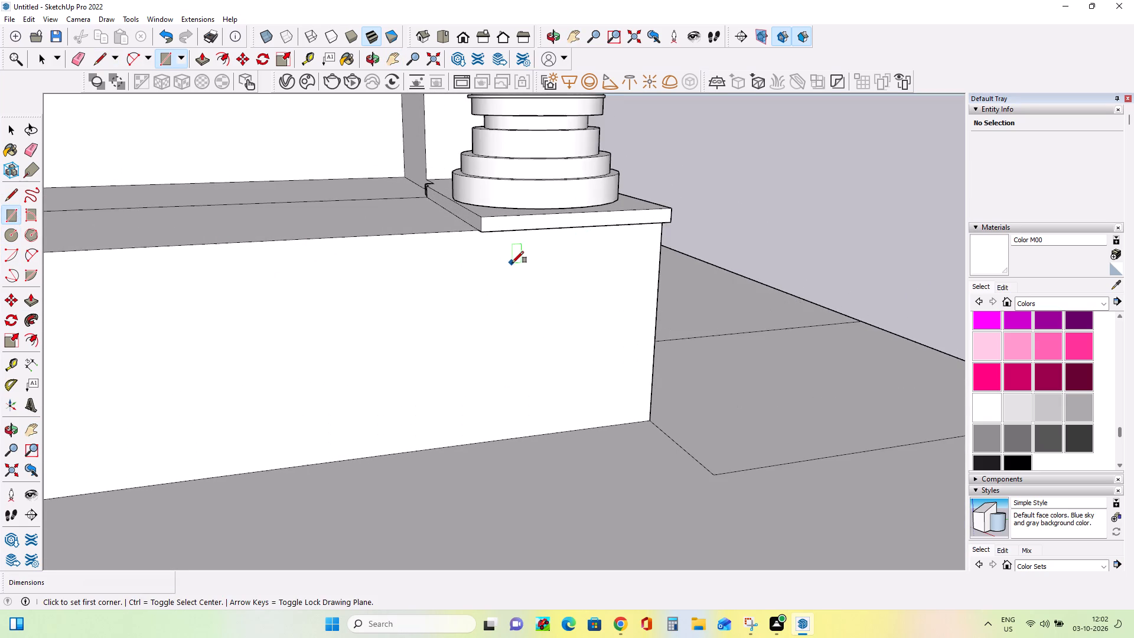
{"action": "middle_click_drag", "start_coordinate": [512, 262], "coordinate": [488, 197]}
{"action": "middle_click", "coordinate": [488, 196]}
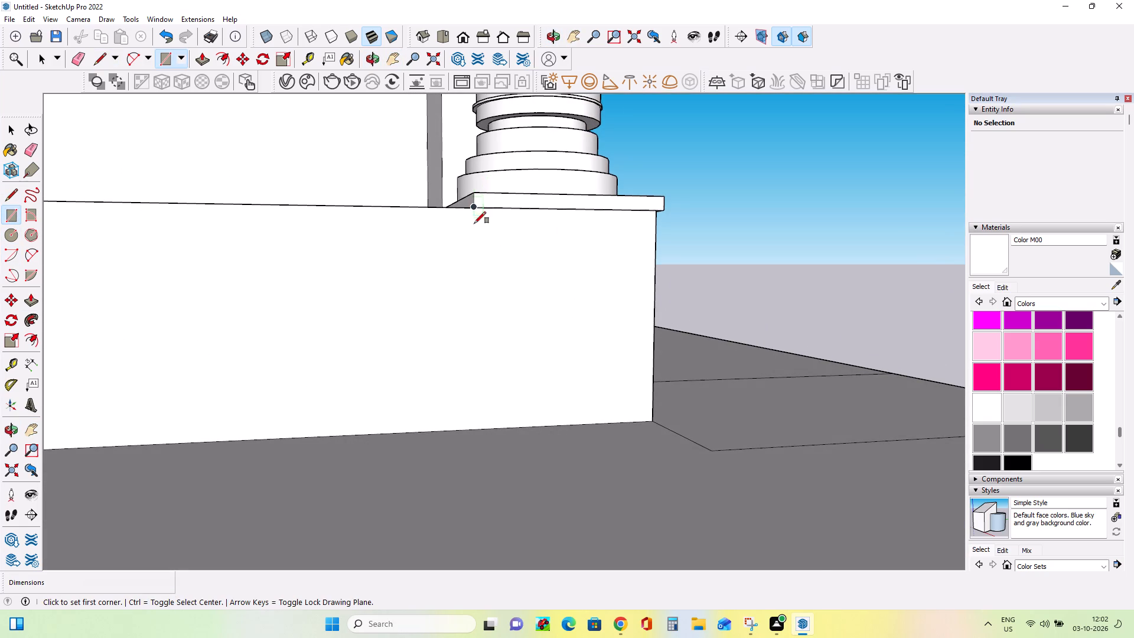
{"action": "scroll", "coordinate": [474, 217], "scroll_direction": "up", "scroll_amount": 8}
{"action": "left_click", "coordinate": [472, 188]}
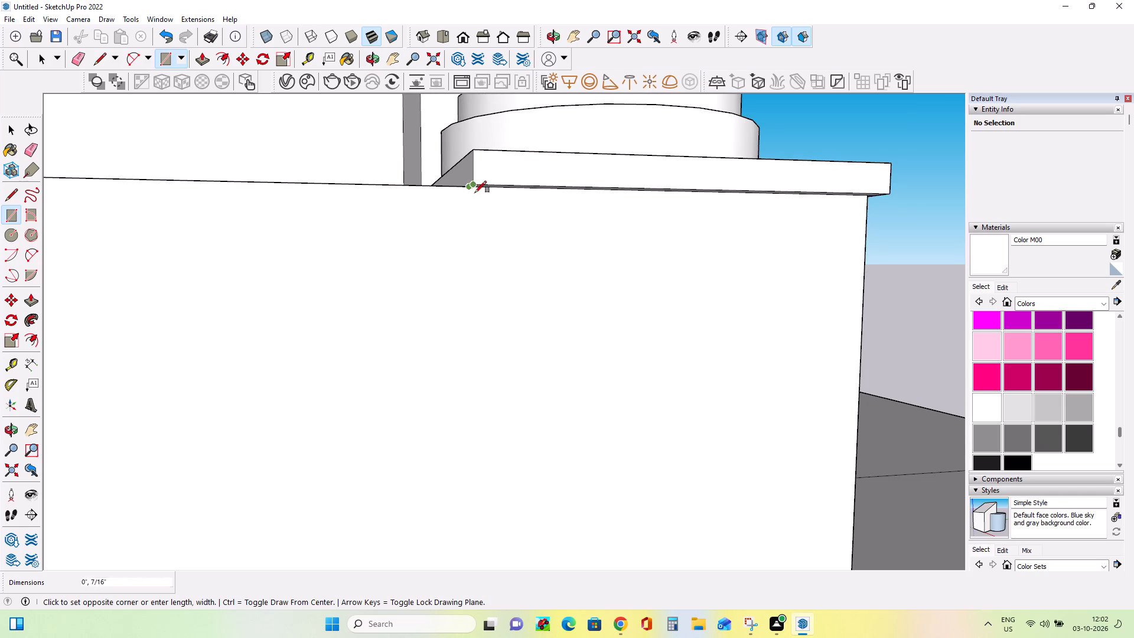
{"action": "scroll", "coordinate": [504, 369], "scroll_direction": "down", "scroll_amount": 7}
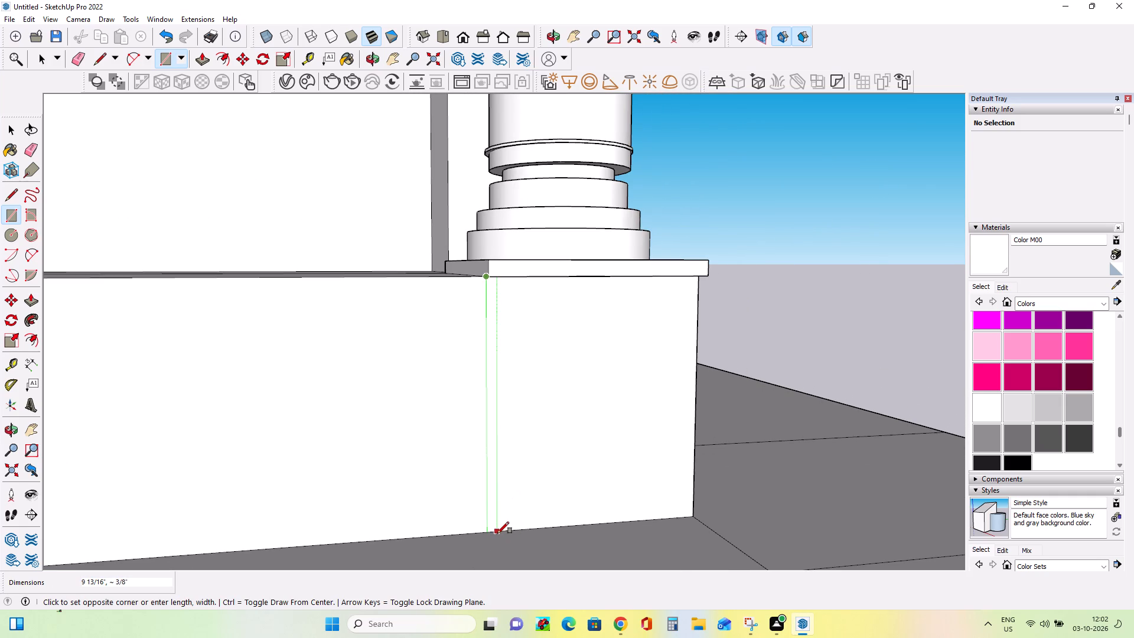
{"action": "left_click", "coordinate": [497, 533]}
Draw two stacked rectangles about 8 3/16" wide, 15/16" and 3/8" high, along the bottom of the plinth face below the corner column.
{"action": "scroll", "coordinate": [555, 515], "scroll_direction": "down", "scroll_amount": 10}
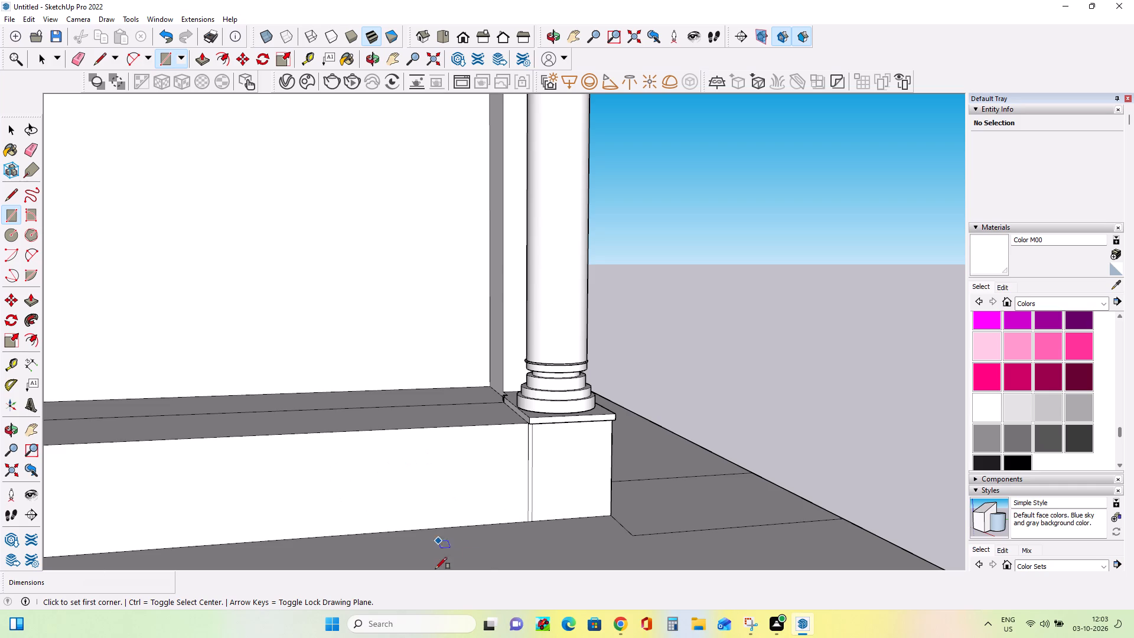
{"action": "left_click", "coordinate": [532, 519]}
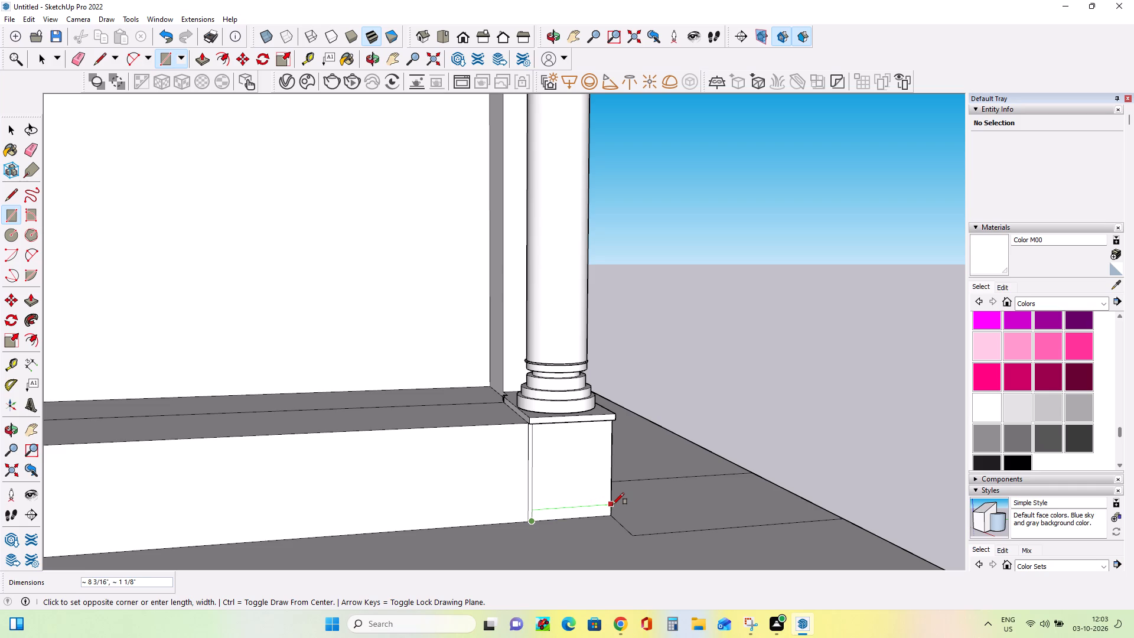
{"action": "left_click", "coordinate": [613, 506]}
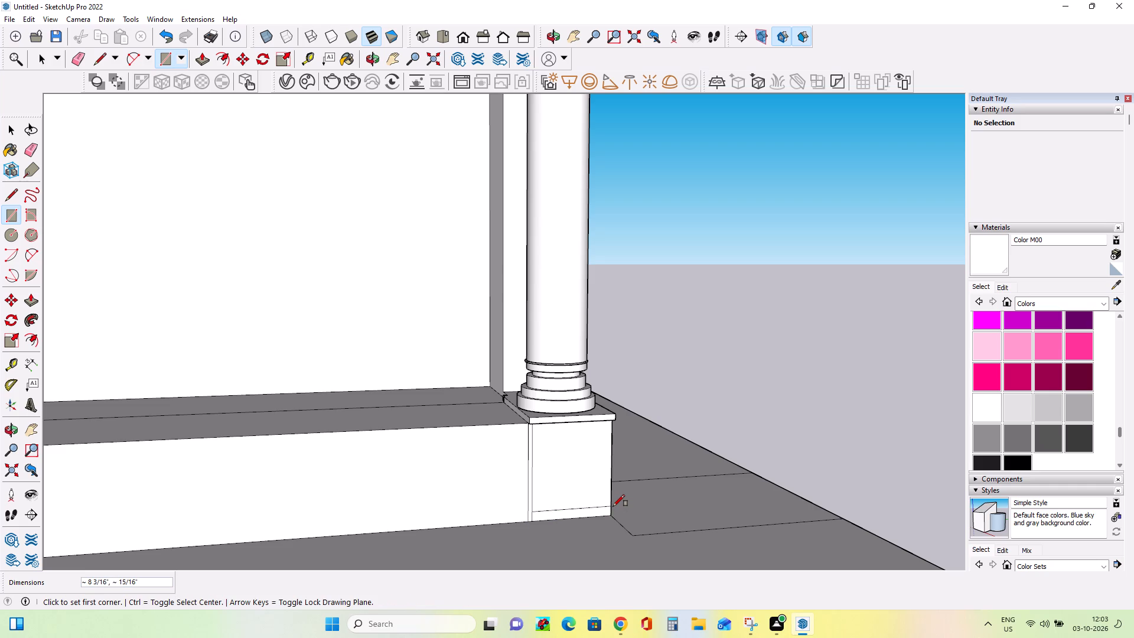
{"action": "left_click", "coordinate": [608, 507]}
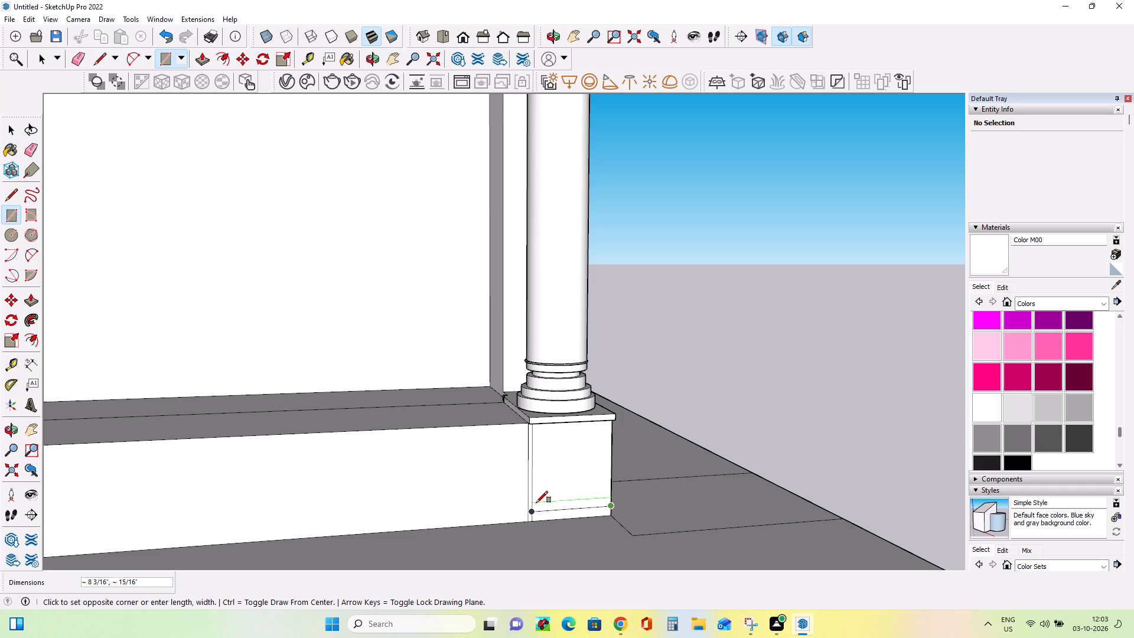
{"action": "scroll", "coordinate": [536, 503], "scroll_direction": "up", "scroll_amount": 8}
{"action": "left_click", "coordinate": [531, 515]}
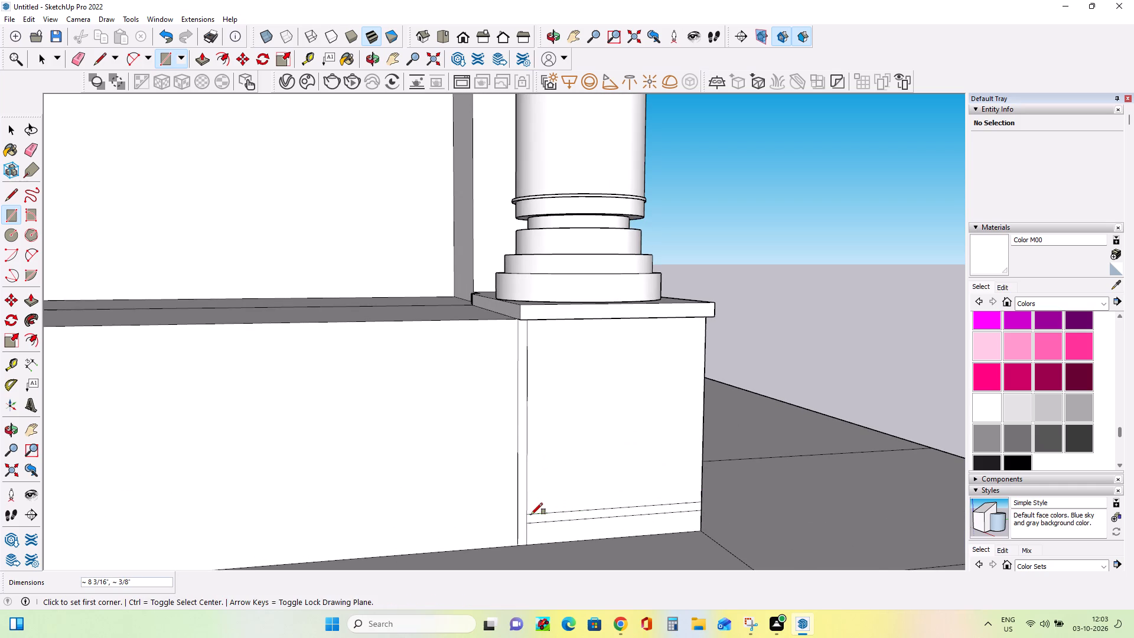
Push the large plinth panel below the corner column inward by 1 3/4", and lower the resulting ledge by 1/8".
{"action": "left_click", "coordinate": [30, 306]}
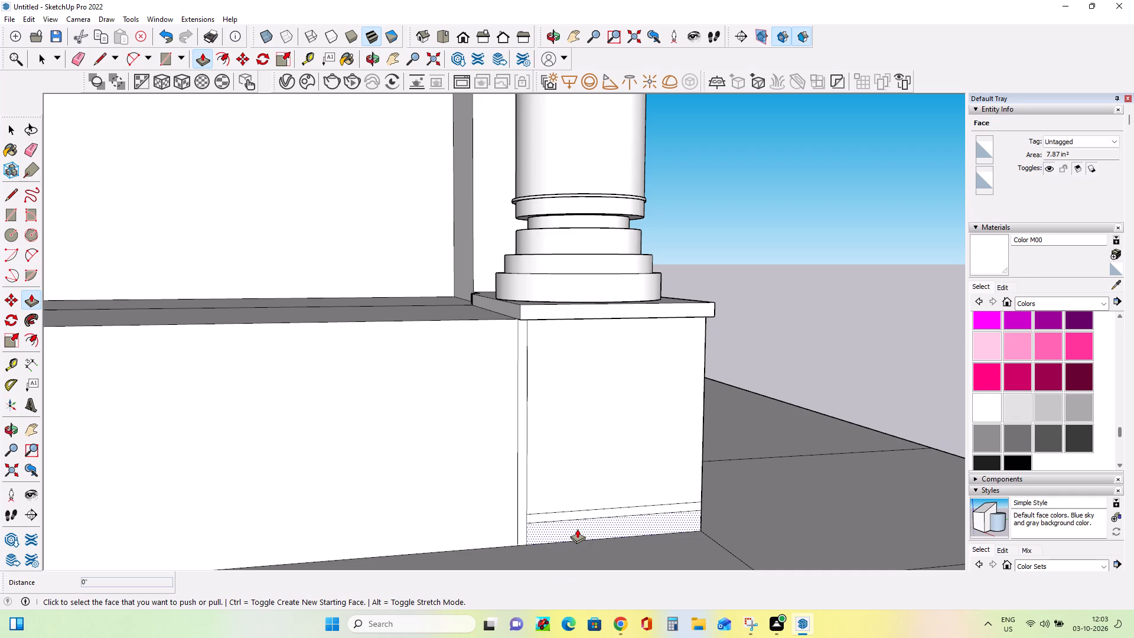
{"action": "left_click", "coordinate": [599, 485]}
{"action": "left_click", "coordinate": [589, 470]}
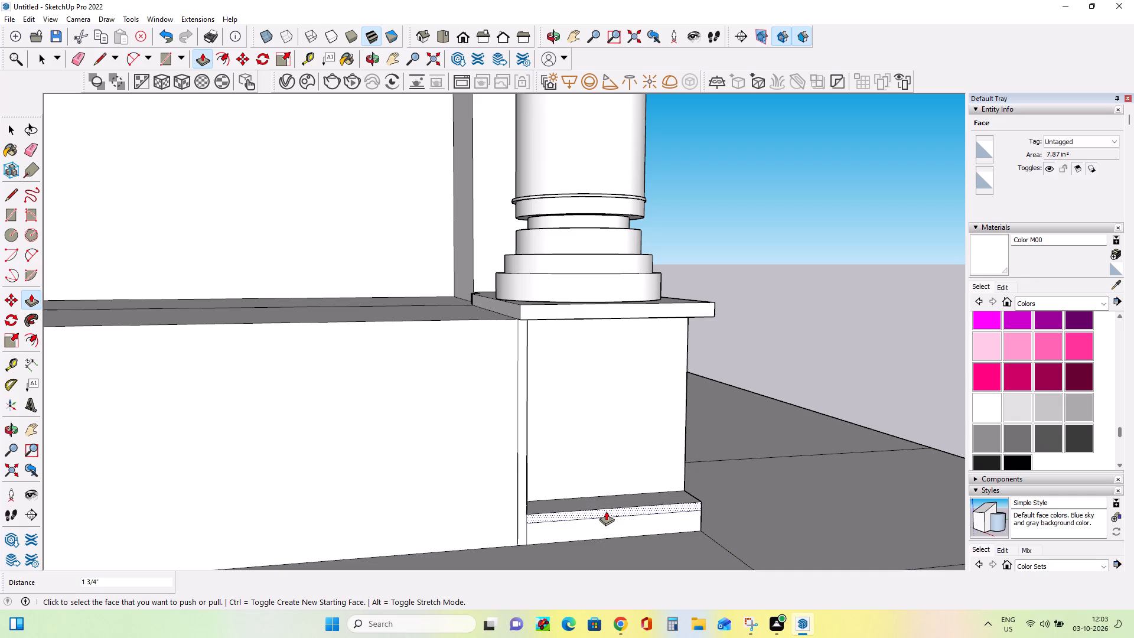
{"action": "left_click", "coordinate": [606, 507]}
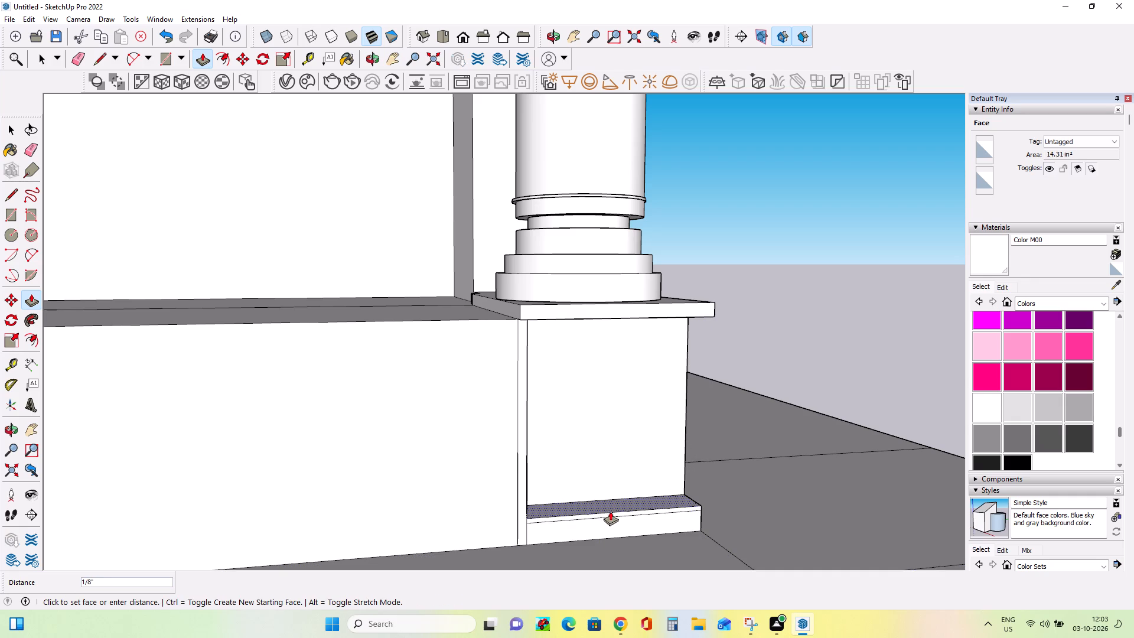
{"action": "left_click", "coordinate": [610, 508]}
Push the thin upper strip at the foot of the corner column's pedestal inward by 3/8" to form a second step.
{"action": "left_click", "coordinate": [614, 513]}
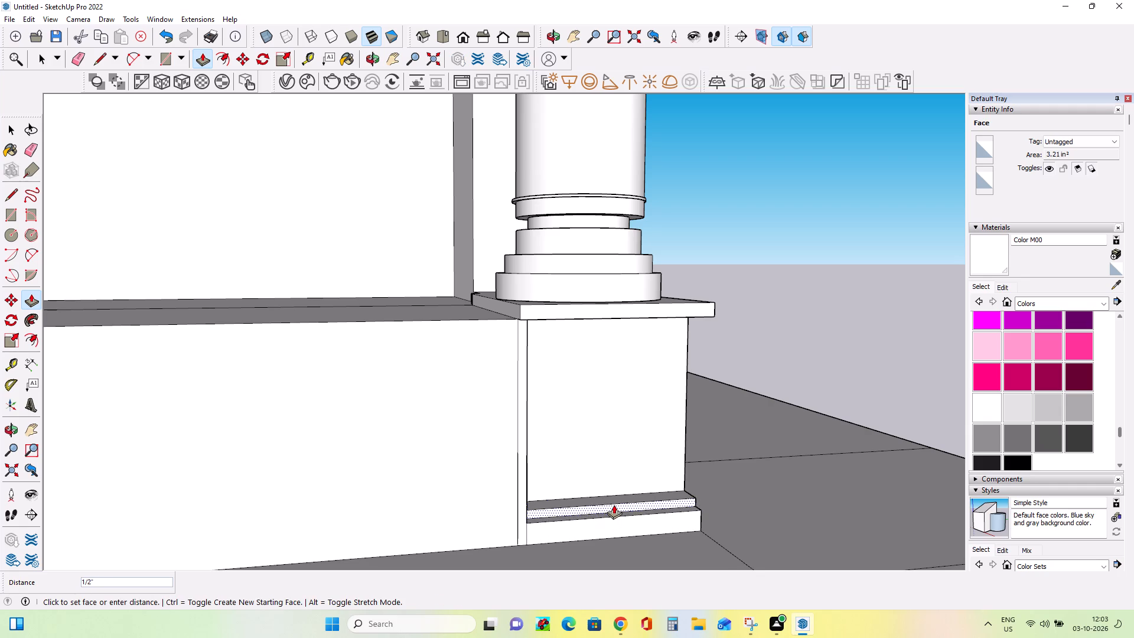
{"action": "left_click", "coordinate": [614, 507]}
Lower the two ledges at the corner pedestal's foot, the lower one by 1/4" and the upper one by 7/16".
{"action": "scroll", "coordinate": [628, 512], "scroll_direction": "up", "scroll_amount": 4}
{"action": "middle_click_drag", "start_coordinate": [630, 515], "coordinate": [634, 530]}
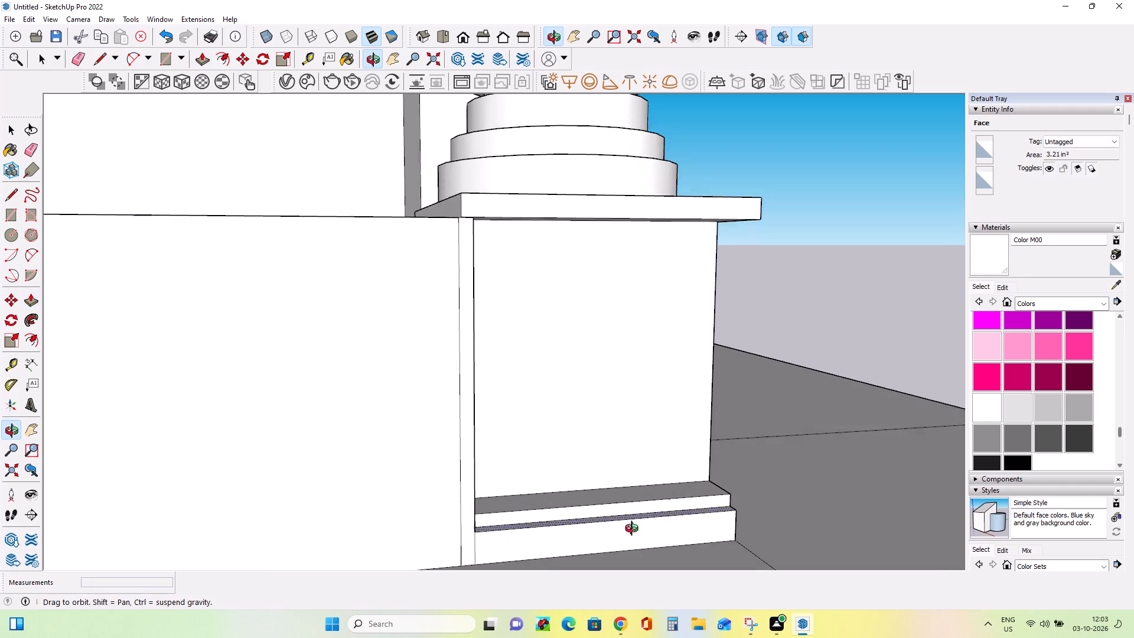
{"action": "middle_click_drag", "start_coordinate": [634, 530], "coordinate": [636, 534]}
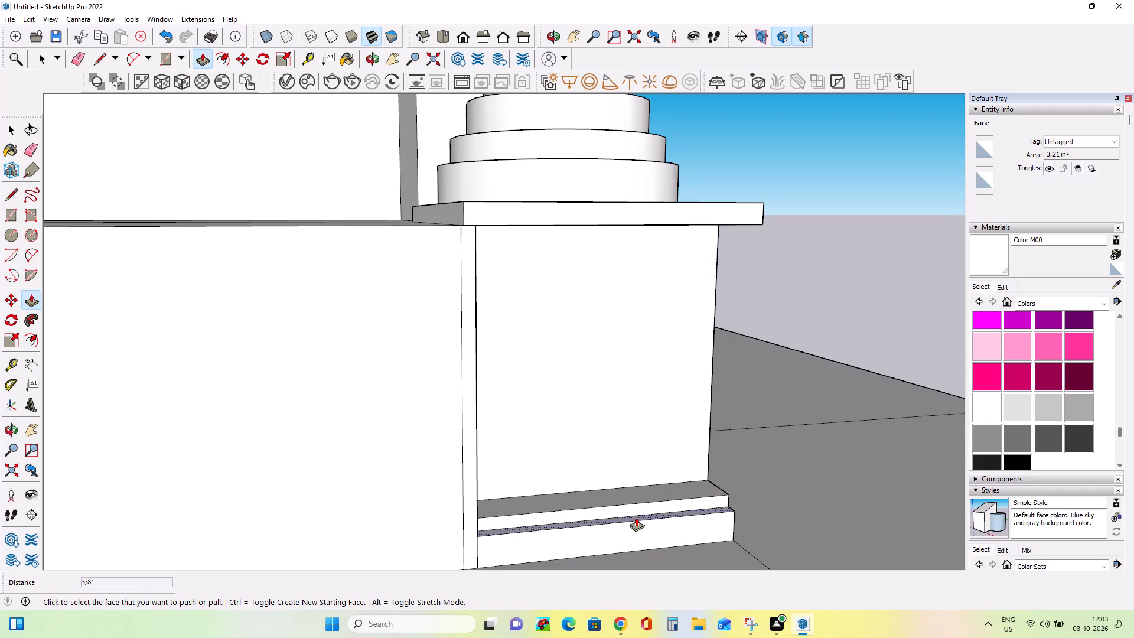
{"action": "left_click", "coordinate": [636, 517]}
{"action": "left_click", "coordinate": [637, 525]}
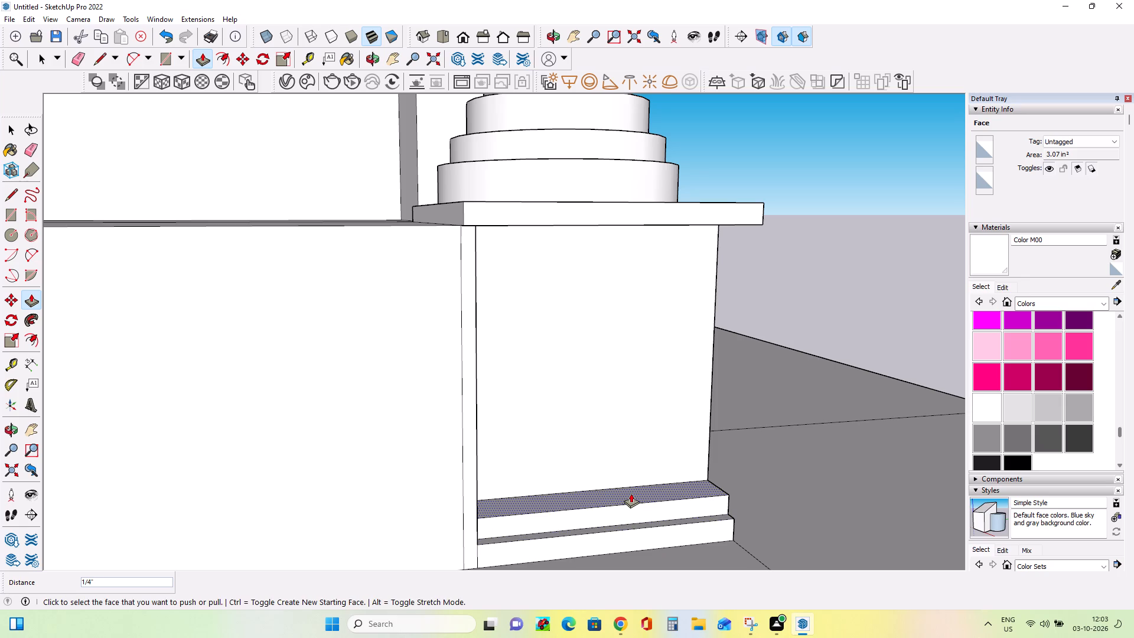
{"action": "left_click", "coordinate": [631, 493]}
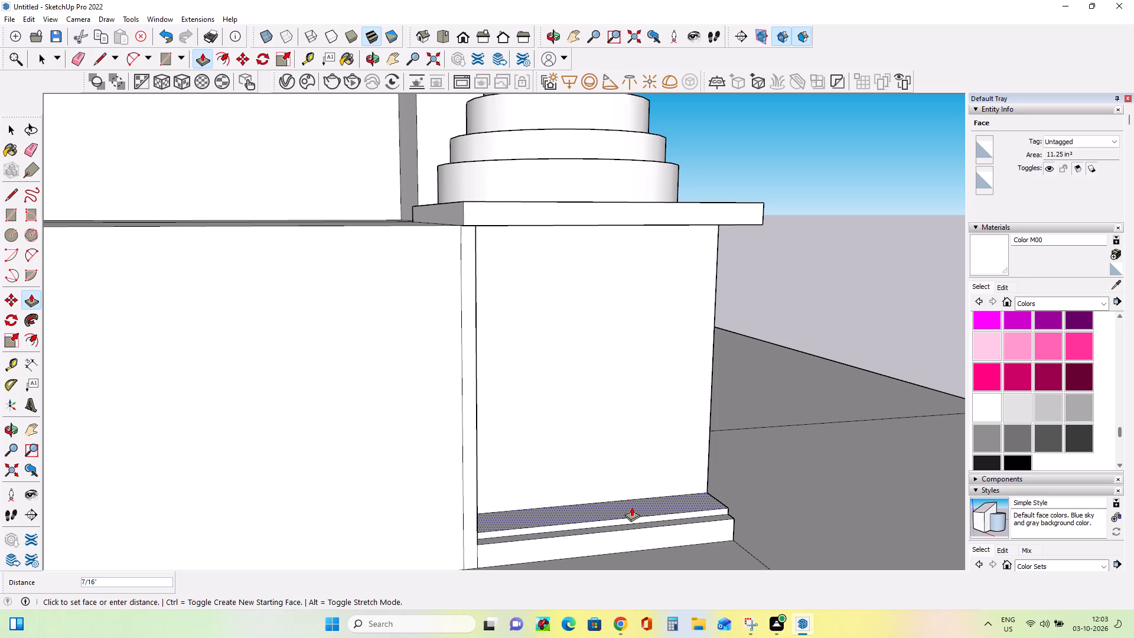
{"action": "left_click", "coordinate": [631, 507]}
{"action": "middle_click_drag", "start_coordinate": [698, 543], "coordinate": [680, 539]}
{"action": "scroll", "coordinate": [677, 536], "scroll_direction": "down", "scroll_amount": 6}
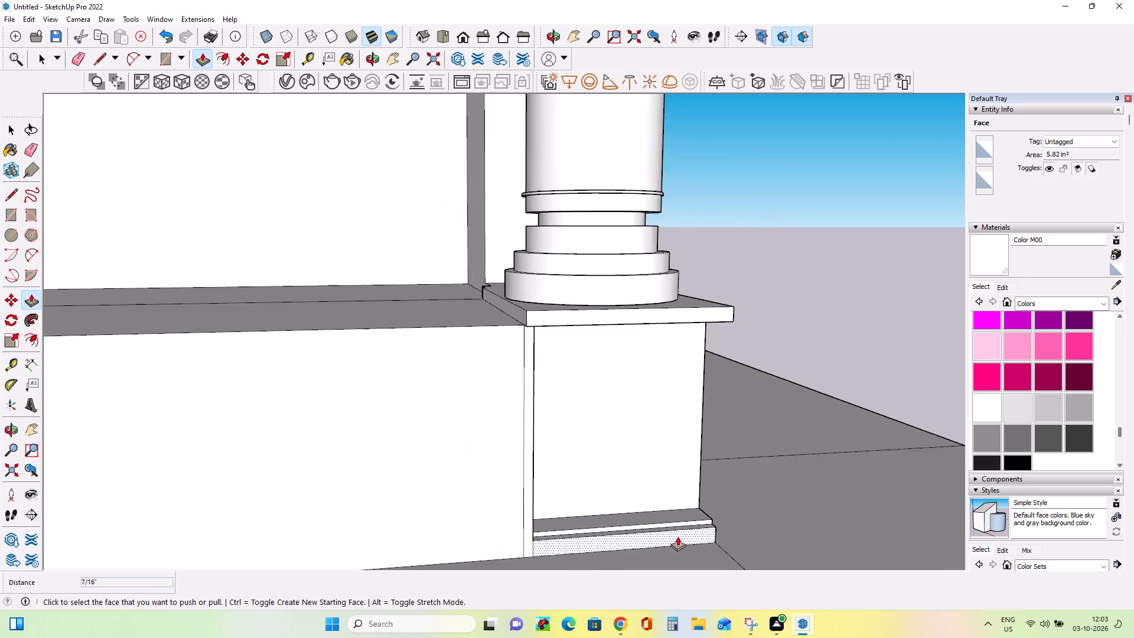
{"action": "scroll", "coordinate": [677, 536], "scroll_direction": "down", "scroll_amount": 5}
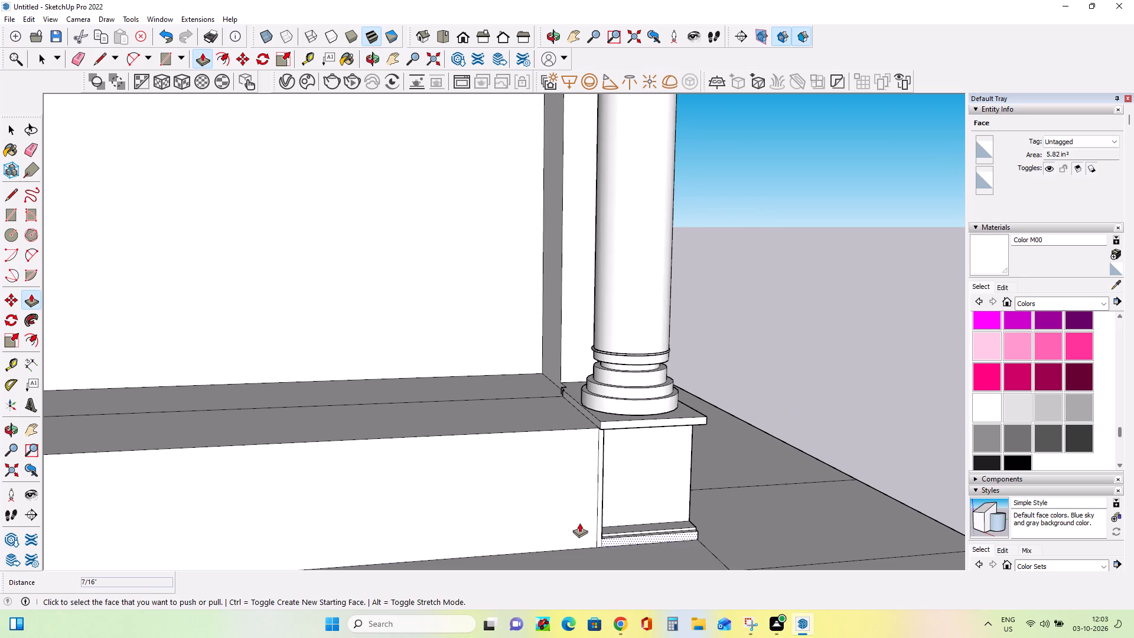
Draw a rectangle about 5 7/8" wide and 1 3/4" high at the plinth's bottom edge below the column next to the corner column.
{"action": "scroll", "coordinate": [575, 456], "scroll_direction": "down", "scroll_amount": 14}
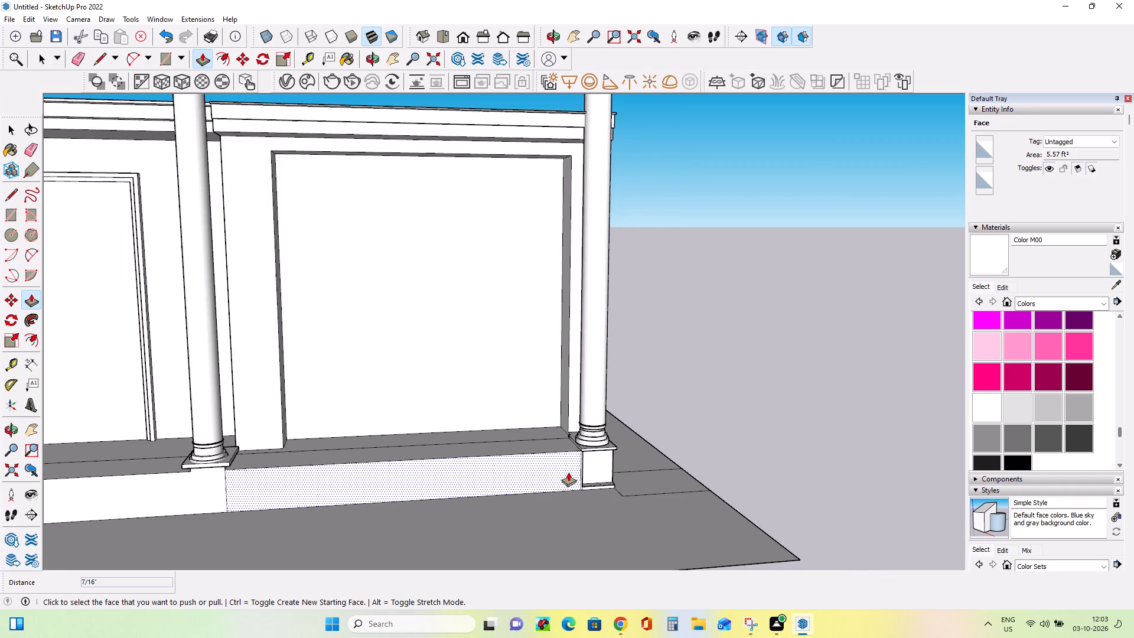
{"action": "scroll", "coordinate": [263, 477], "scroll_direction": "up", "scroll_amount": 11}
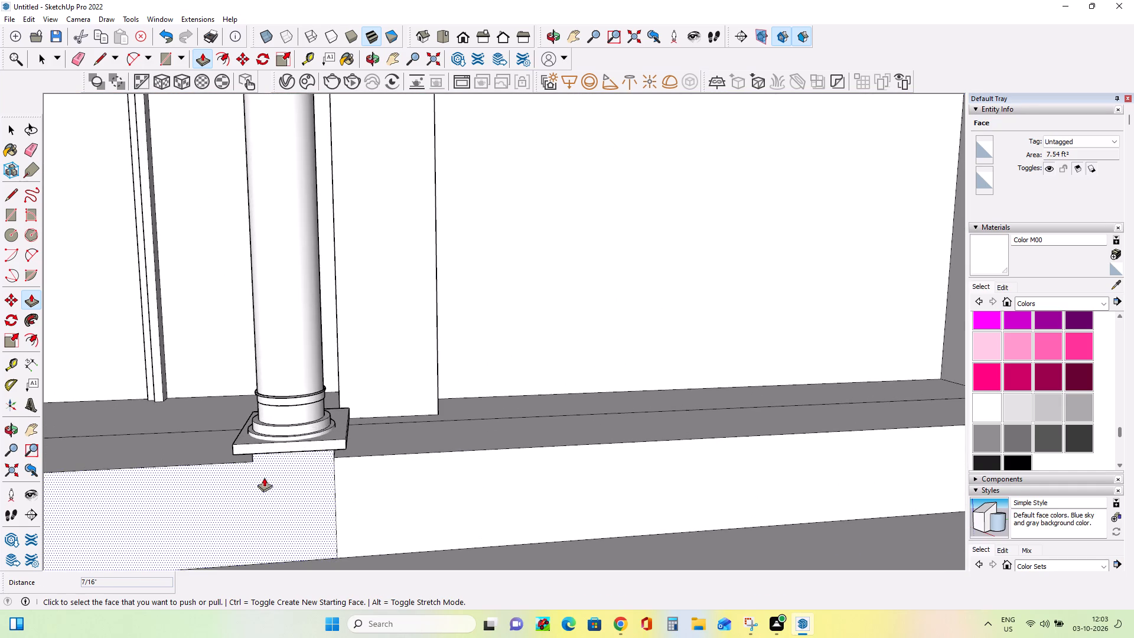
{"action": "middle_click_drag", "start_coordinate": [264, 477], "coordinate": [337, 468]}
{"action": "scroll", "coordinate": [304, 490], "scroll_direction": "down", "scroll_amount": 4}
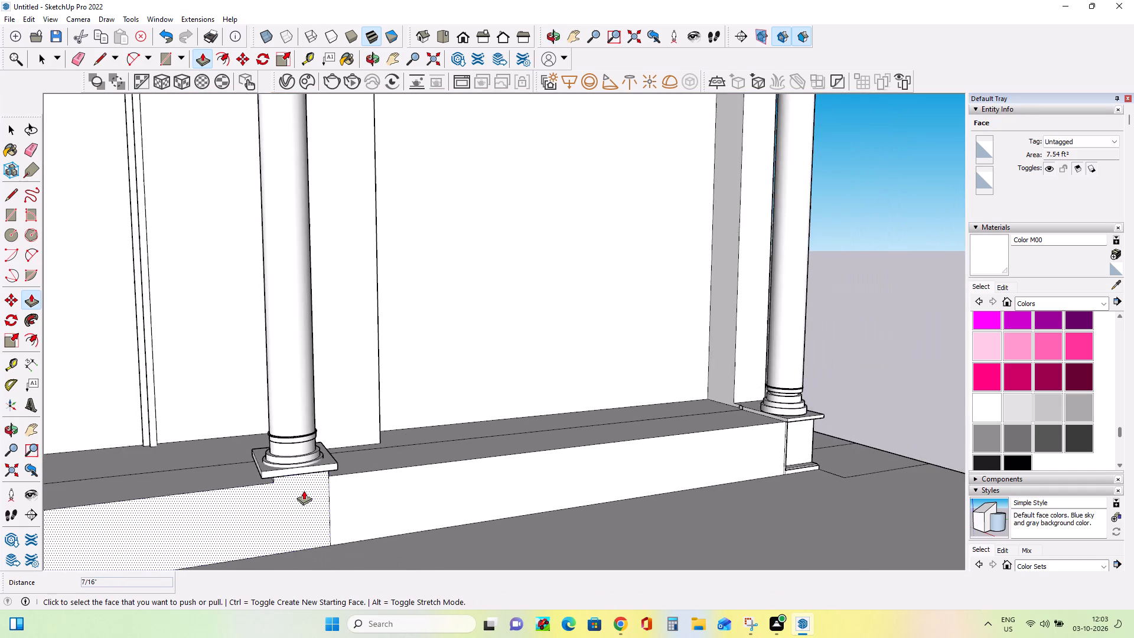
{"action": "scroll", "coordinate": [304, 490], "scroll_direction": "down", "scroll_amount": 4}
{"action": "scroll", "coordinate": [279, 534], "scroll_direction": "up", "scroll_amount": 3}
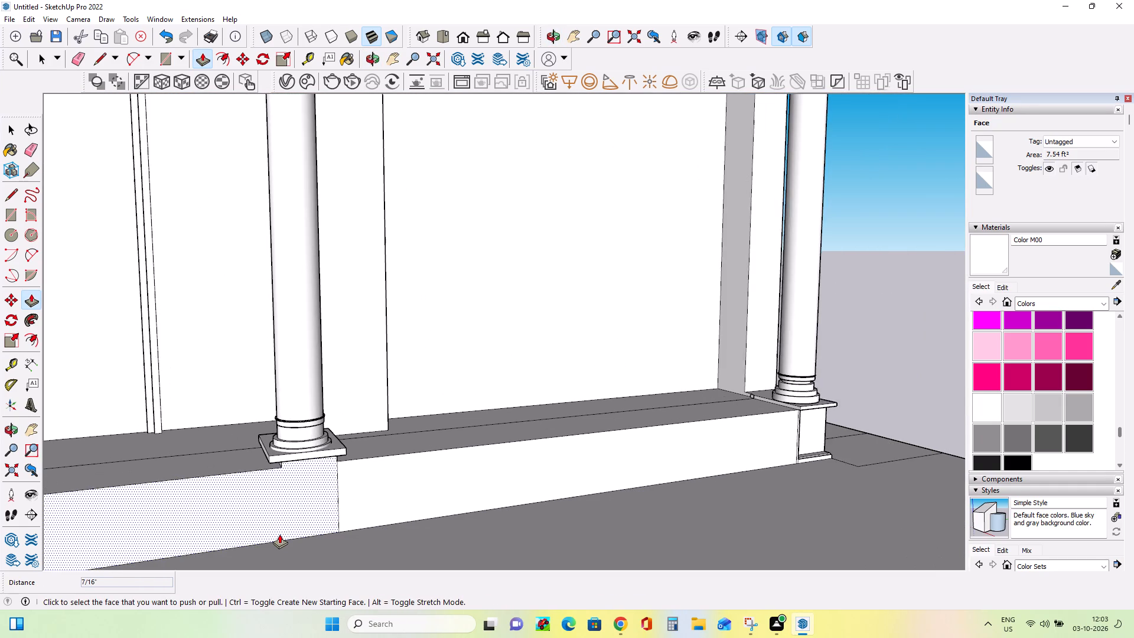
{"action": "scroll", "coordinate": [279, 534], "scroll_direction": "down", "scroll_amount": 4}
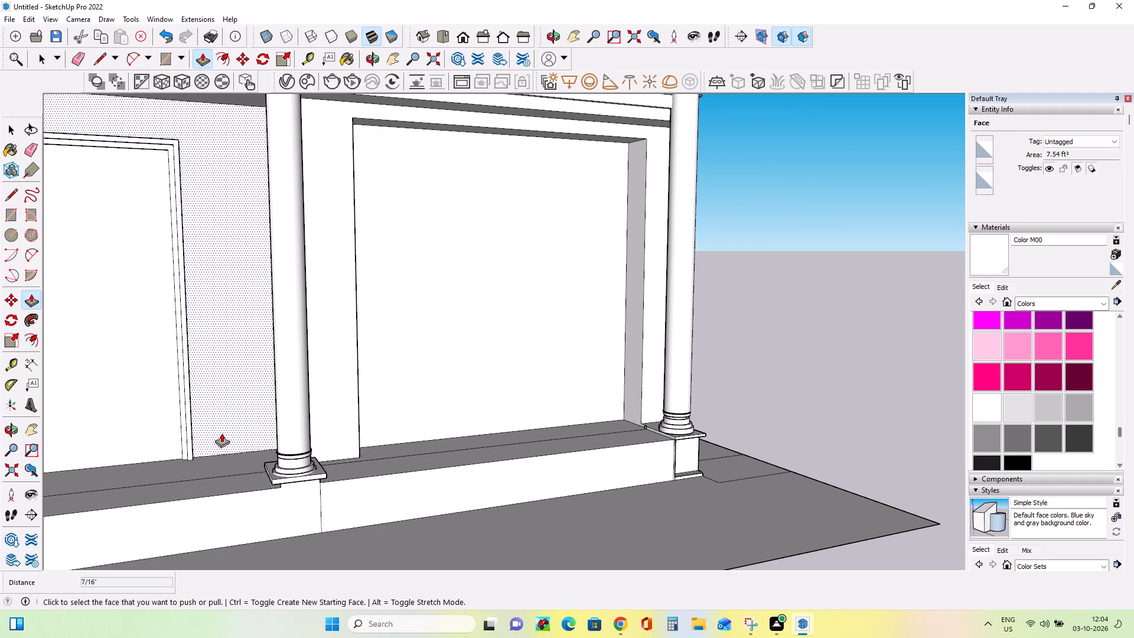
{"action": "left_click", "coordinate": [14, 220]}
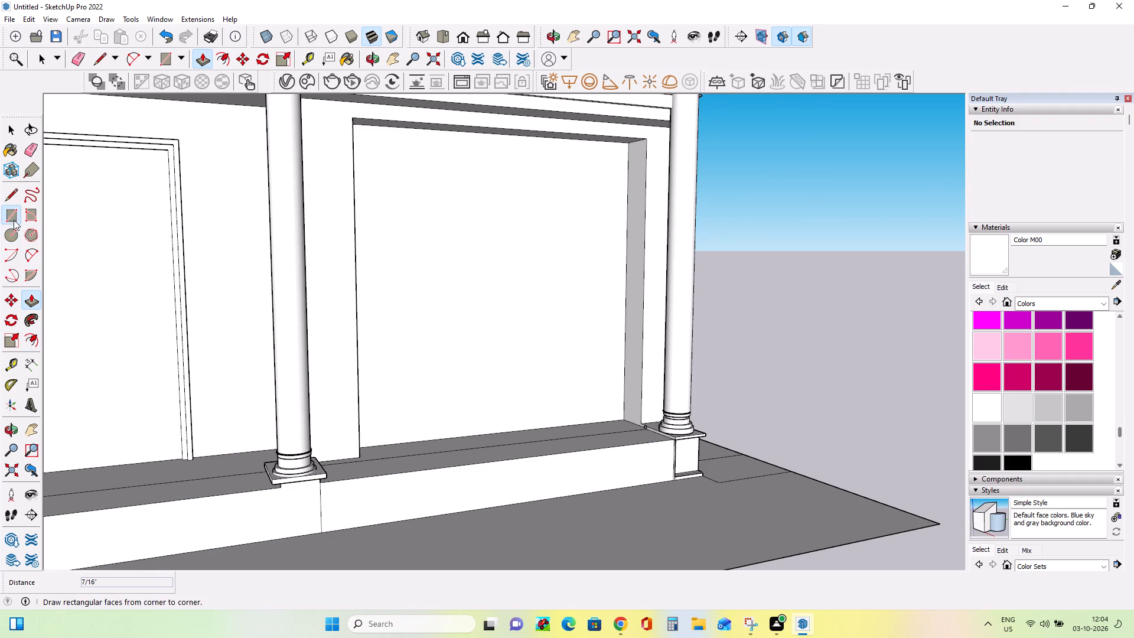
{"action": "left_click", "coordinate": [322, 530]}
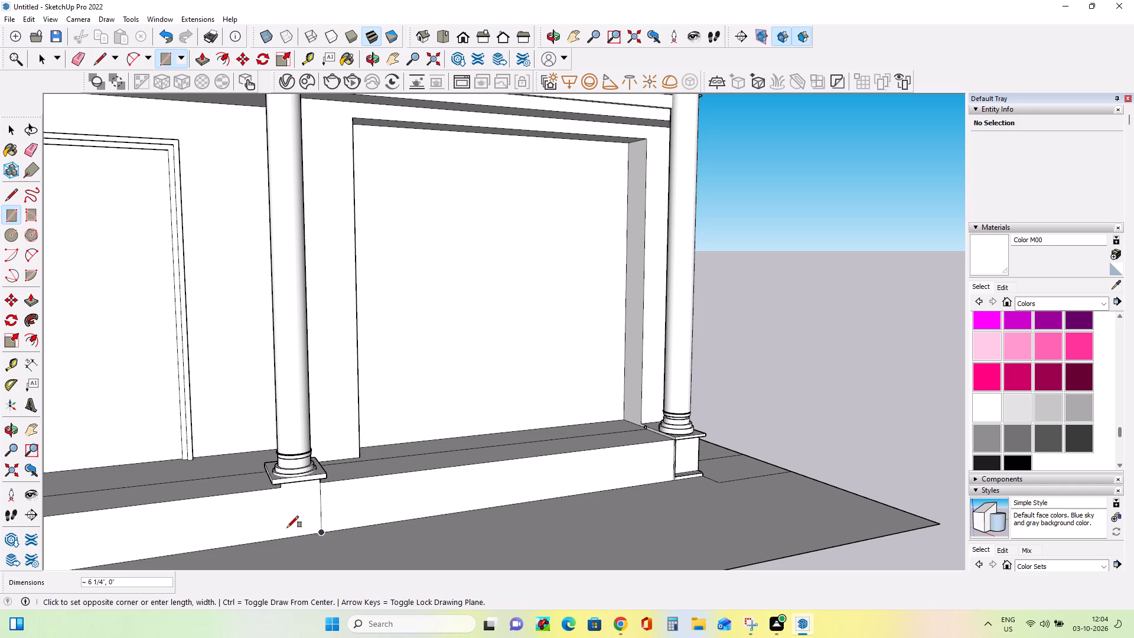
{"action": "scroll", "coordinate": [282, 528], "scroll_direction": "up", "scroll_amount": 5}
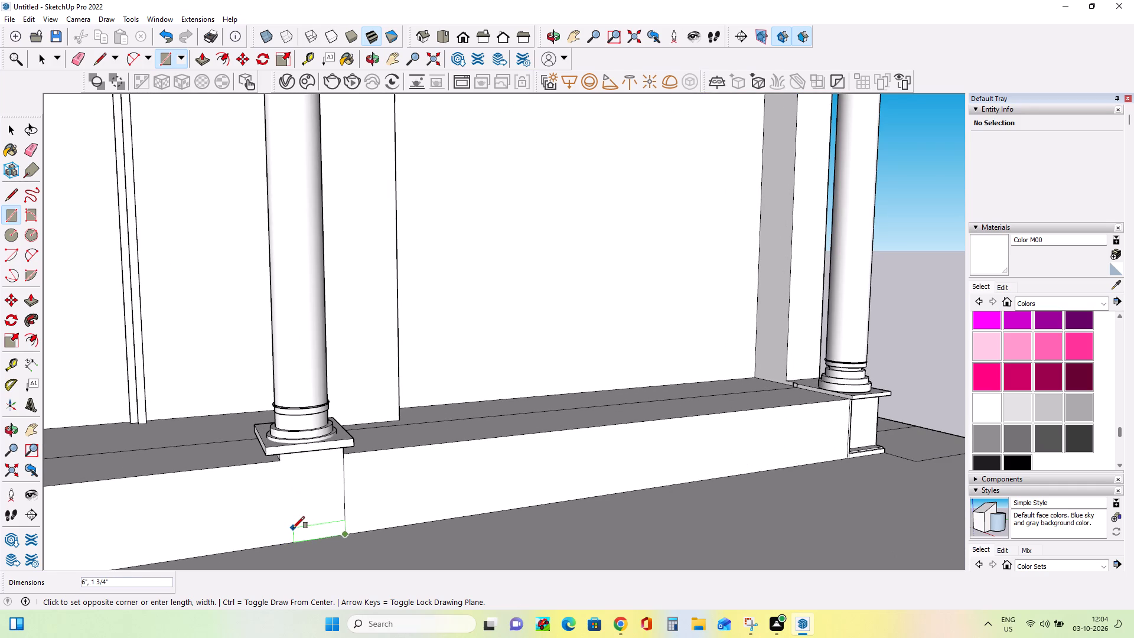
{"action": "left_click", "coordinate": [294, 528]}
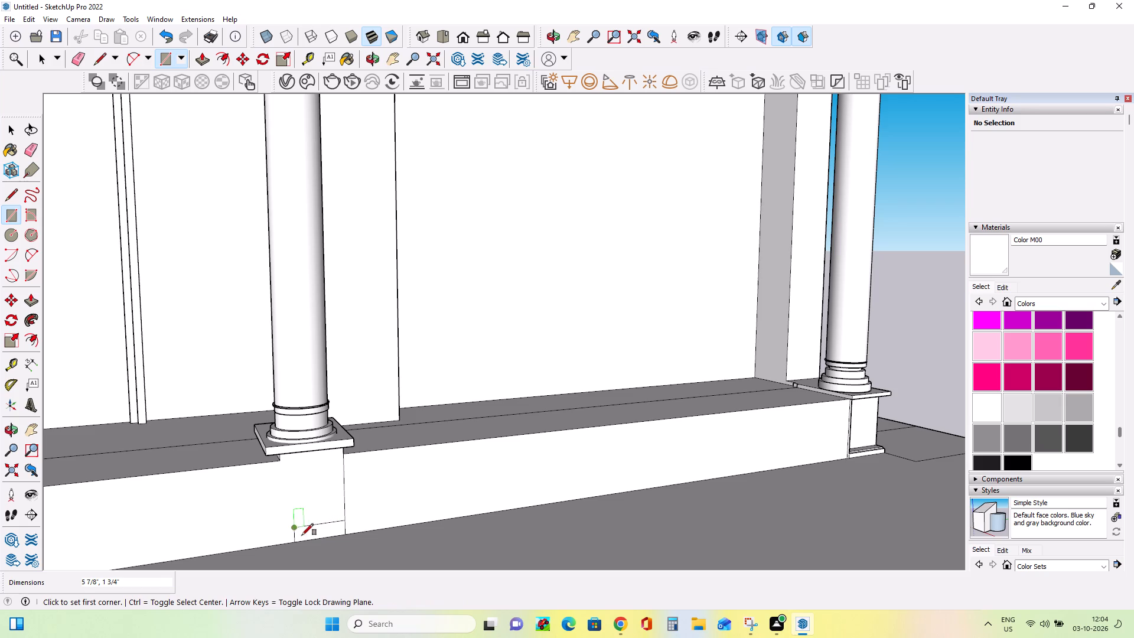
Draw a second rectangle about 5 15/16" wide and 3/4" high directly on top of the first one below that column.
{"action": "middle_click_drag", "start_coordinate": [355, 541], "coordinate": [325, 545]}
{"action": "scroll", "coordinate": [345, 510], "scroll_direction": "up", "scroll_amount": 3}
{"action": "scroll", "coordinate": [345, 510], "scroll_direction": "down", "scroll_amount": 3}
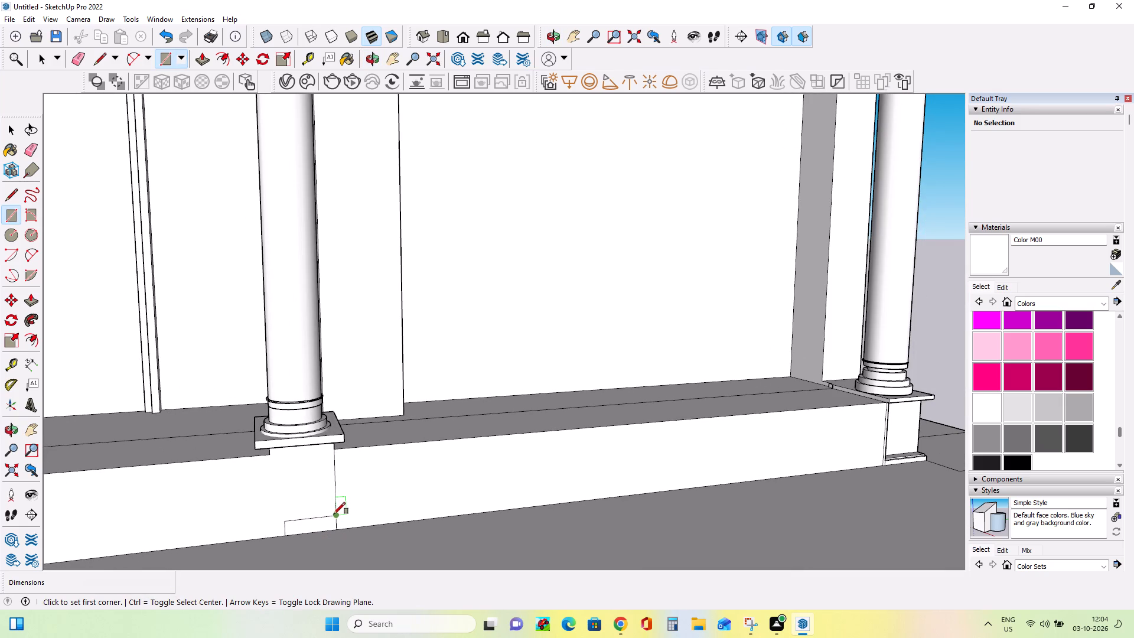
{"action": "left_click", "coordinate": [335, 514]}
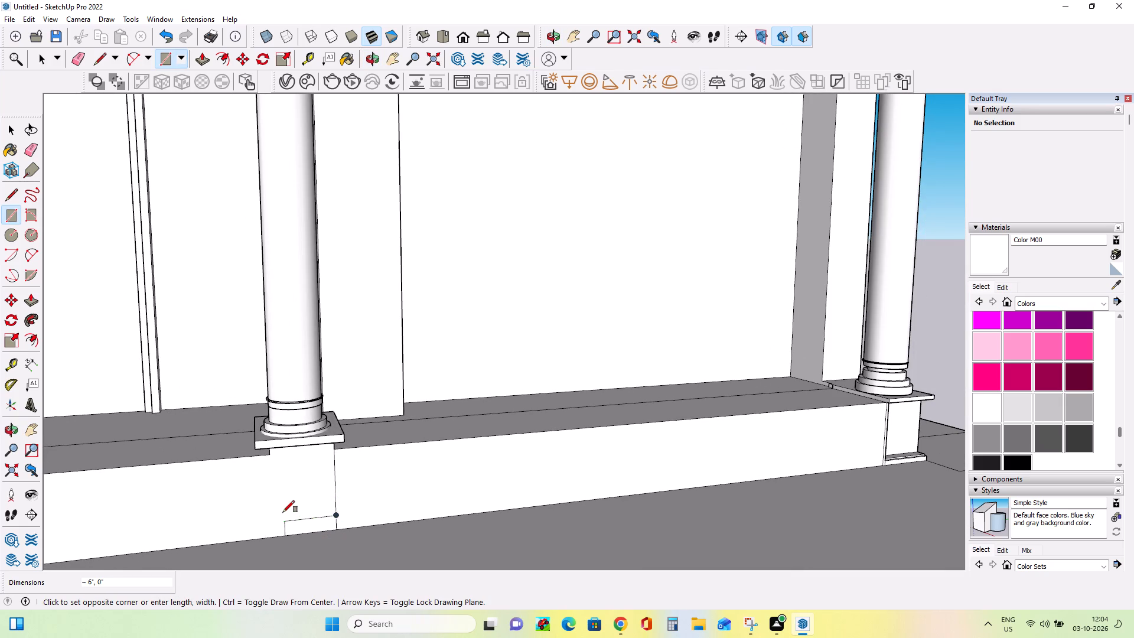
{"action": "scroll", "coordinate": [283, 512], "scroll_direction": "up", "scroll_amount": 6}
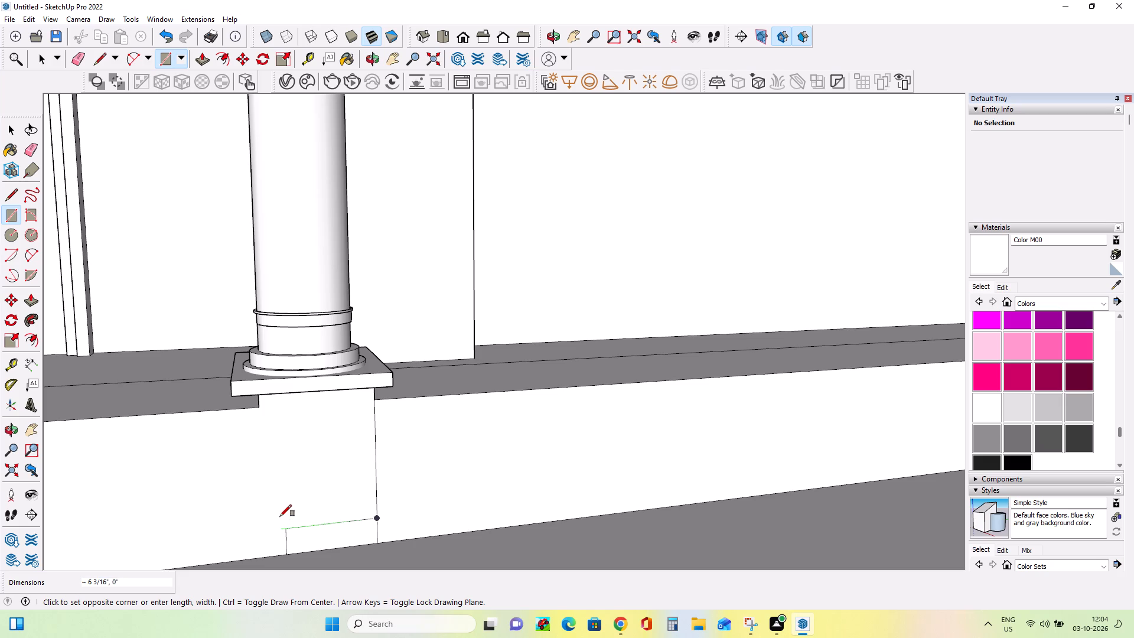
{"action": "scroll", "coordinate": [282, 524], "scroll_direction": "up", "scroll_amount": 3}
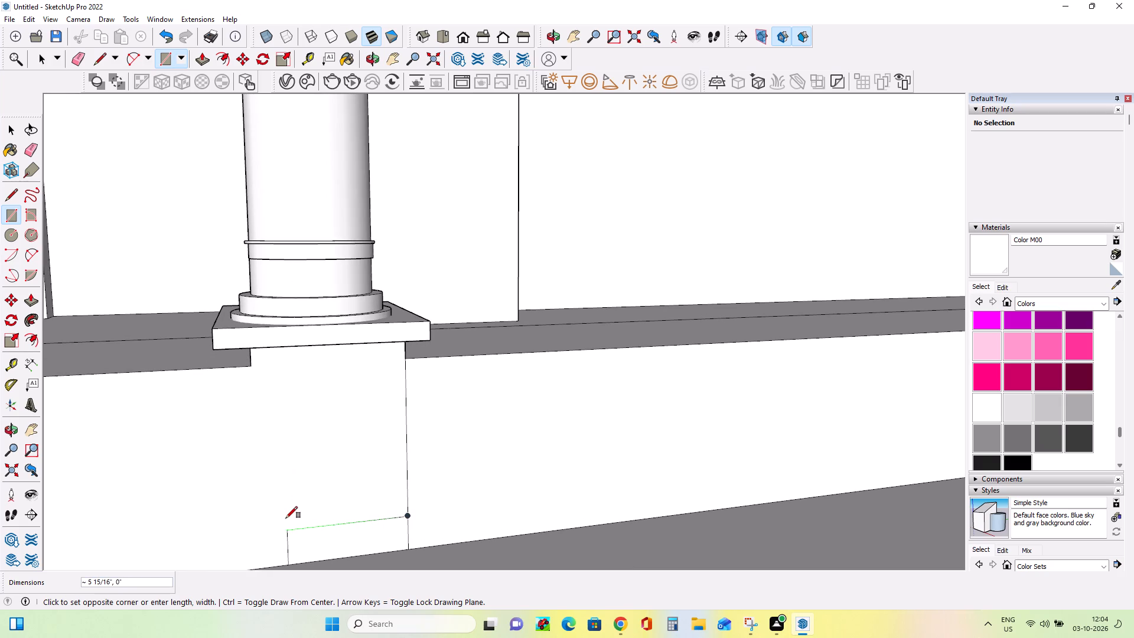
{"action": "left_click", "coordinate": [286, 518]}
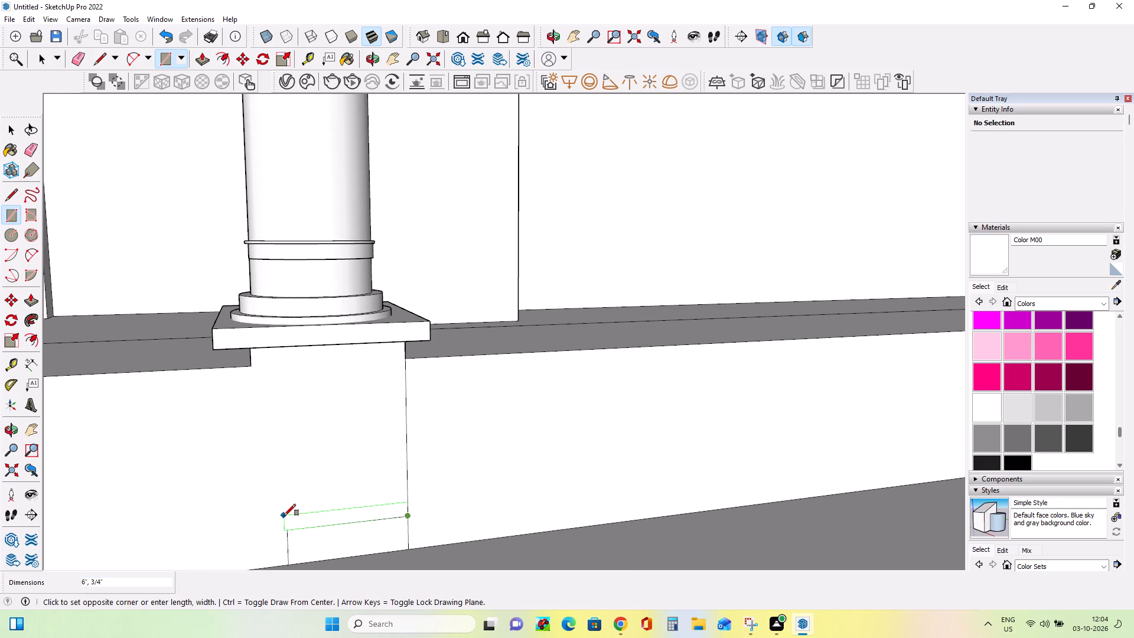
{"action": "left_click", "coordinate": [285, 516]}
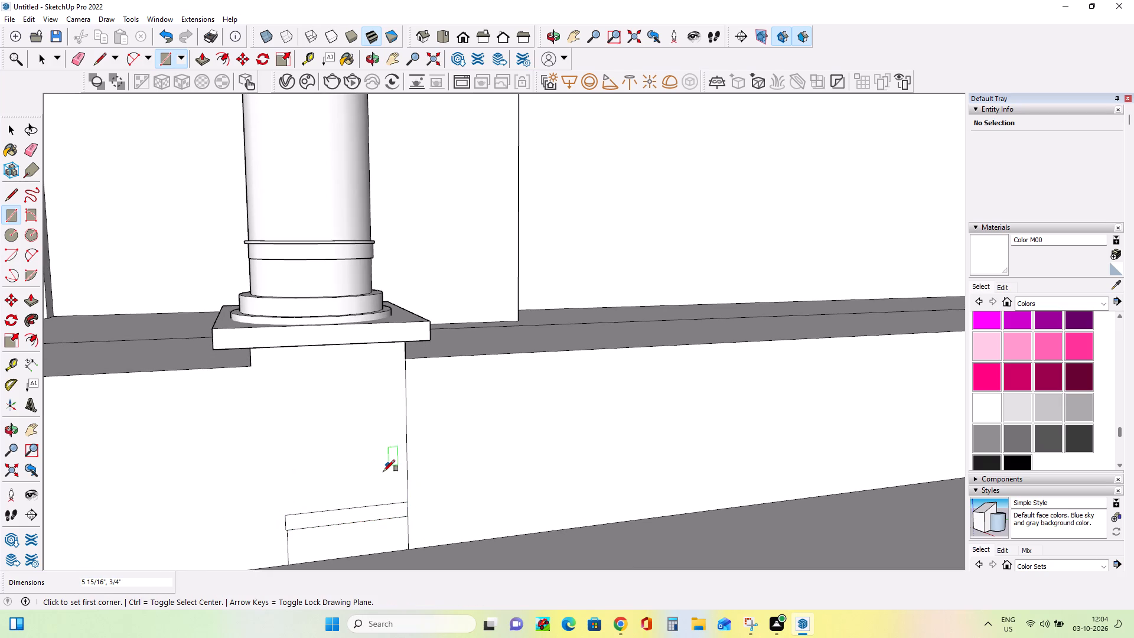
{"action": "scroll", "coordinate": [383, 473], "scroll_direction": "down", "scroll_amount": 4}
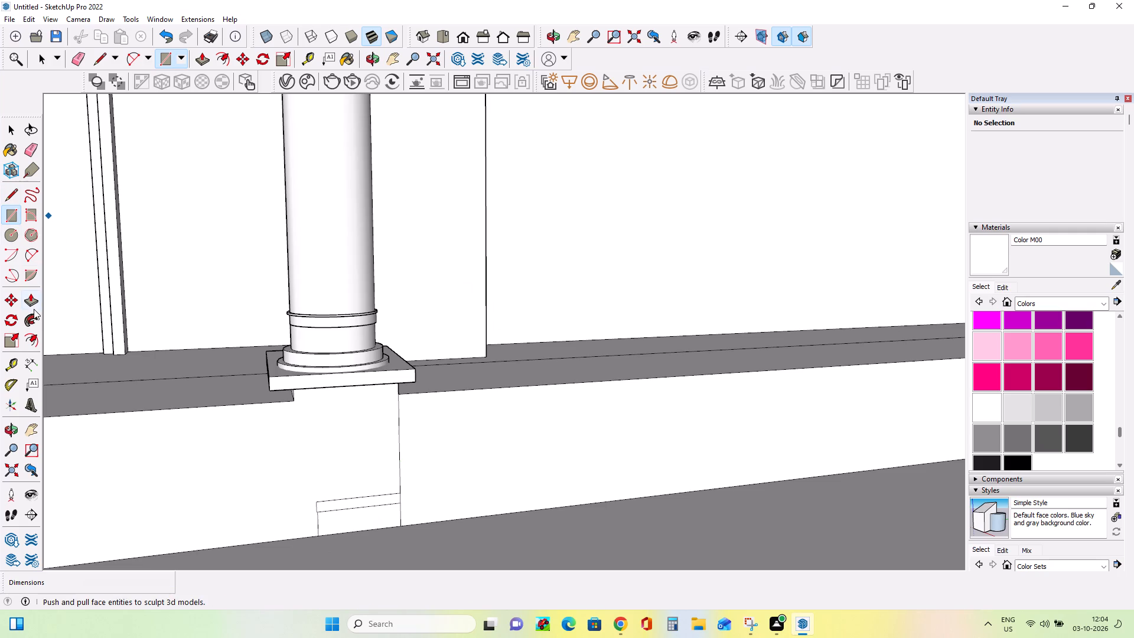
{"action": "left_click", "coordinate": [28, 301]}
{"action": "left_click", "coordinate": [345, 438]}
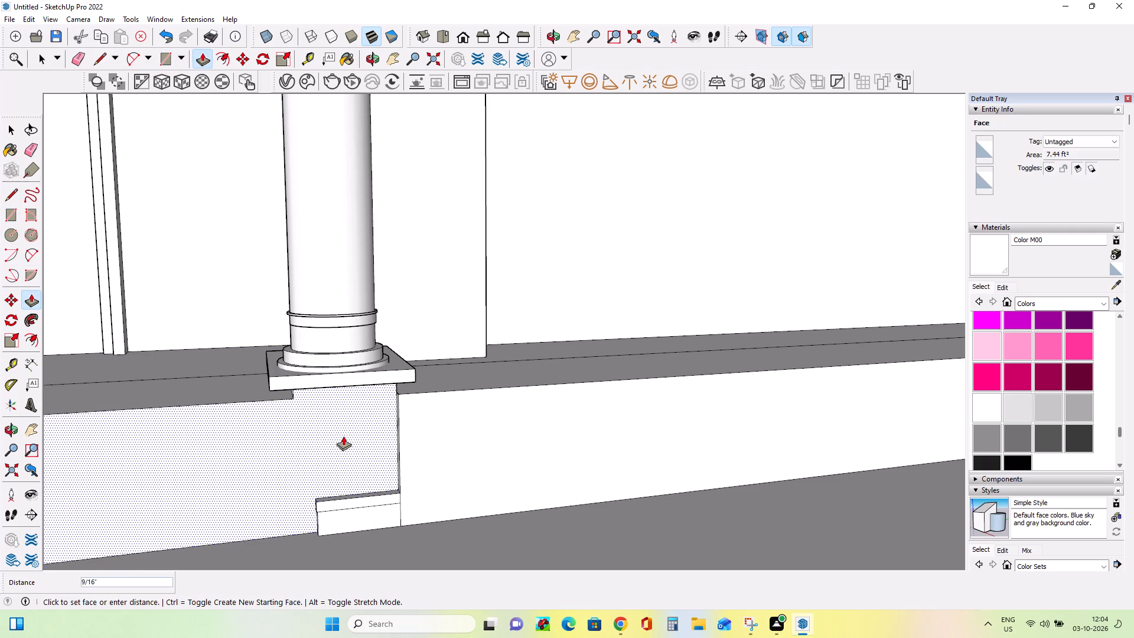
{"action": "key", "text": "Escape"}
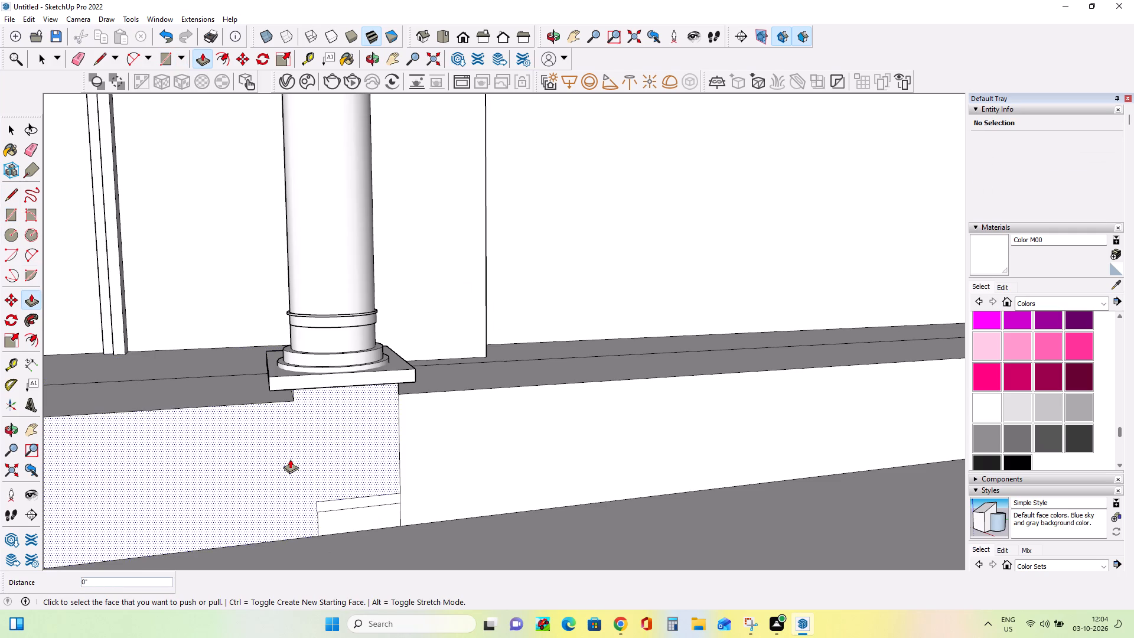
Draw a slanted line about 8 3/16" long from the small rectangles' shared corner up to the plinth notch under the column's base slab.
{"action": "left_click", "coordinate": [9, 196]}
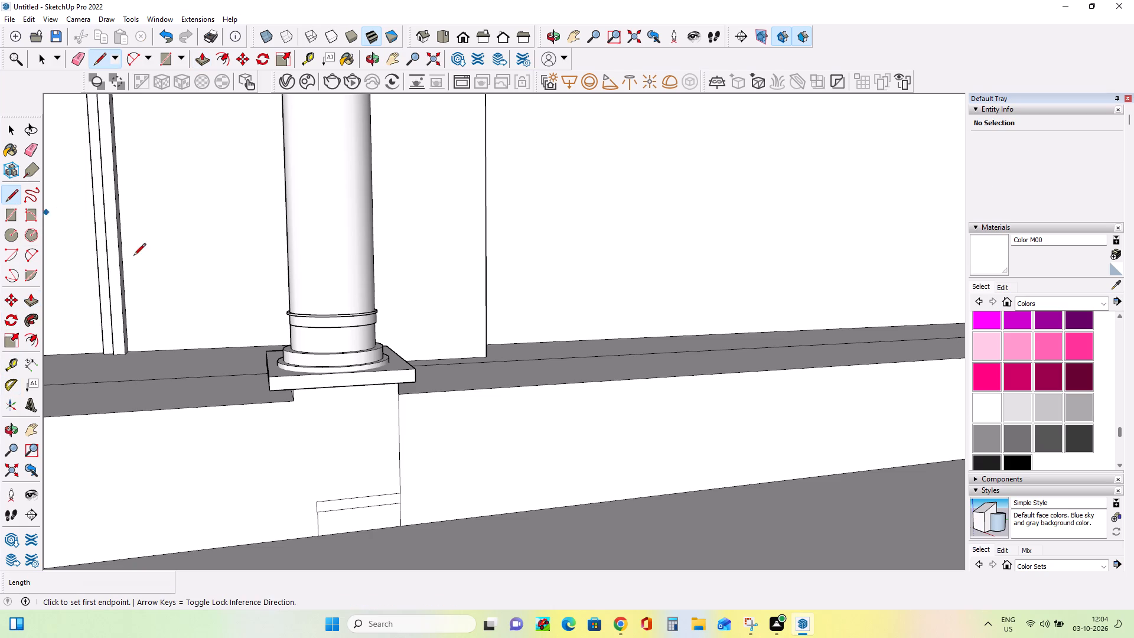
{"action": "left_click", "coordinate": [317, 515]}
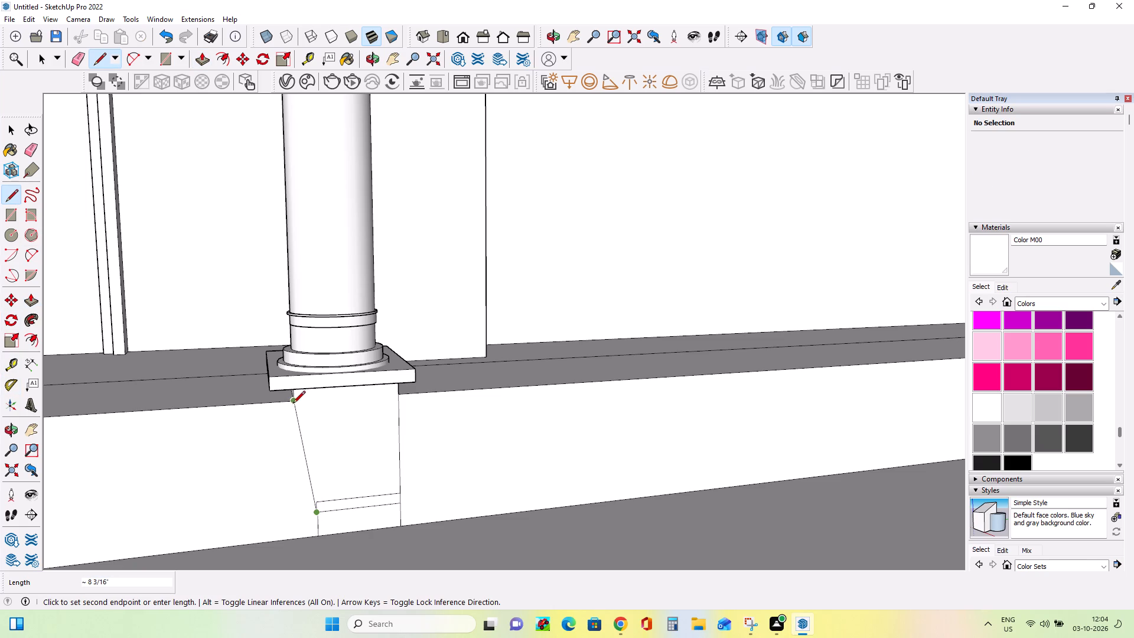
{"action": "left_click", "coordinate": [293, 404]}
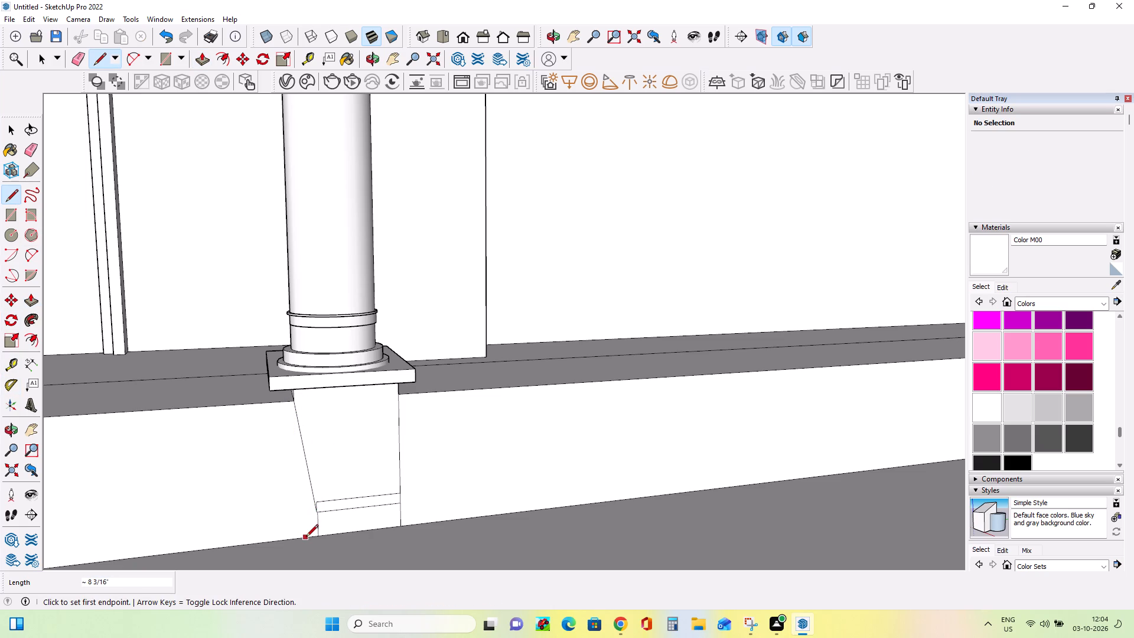
Draw a line about 9 13/16" long from the plinth's bottom edge up to the notch under the base slab, bounding the pedestal face.
{"action": "left_click", "coordinate": [306, 538]}
{"action": "left_click", "coordinate": [298, 398]}
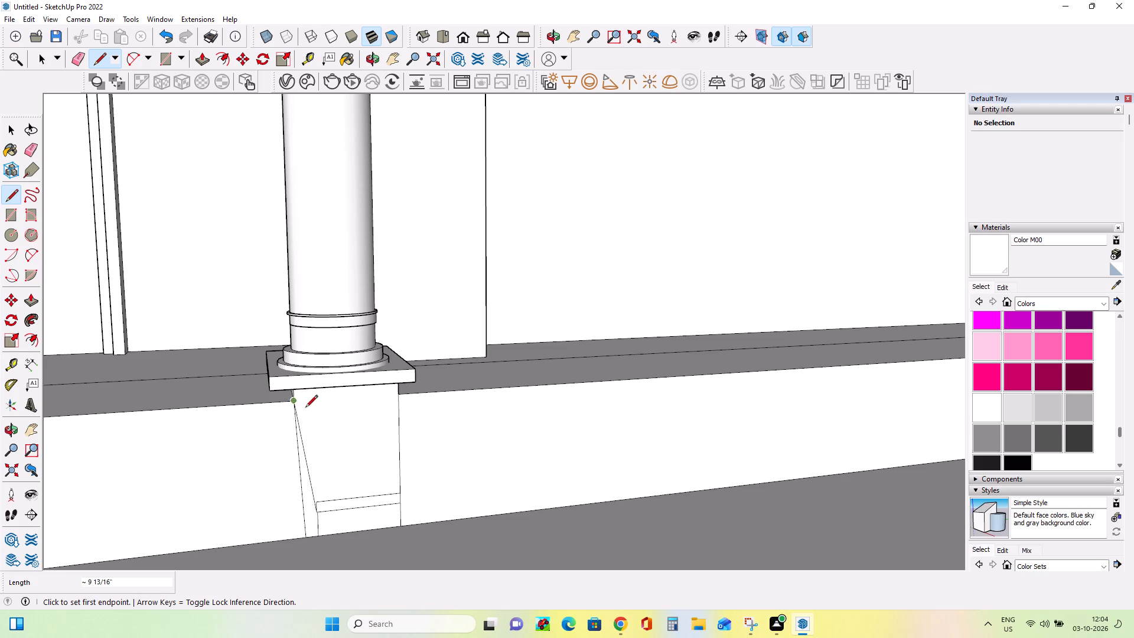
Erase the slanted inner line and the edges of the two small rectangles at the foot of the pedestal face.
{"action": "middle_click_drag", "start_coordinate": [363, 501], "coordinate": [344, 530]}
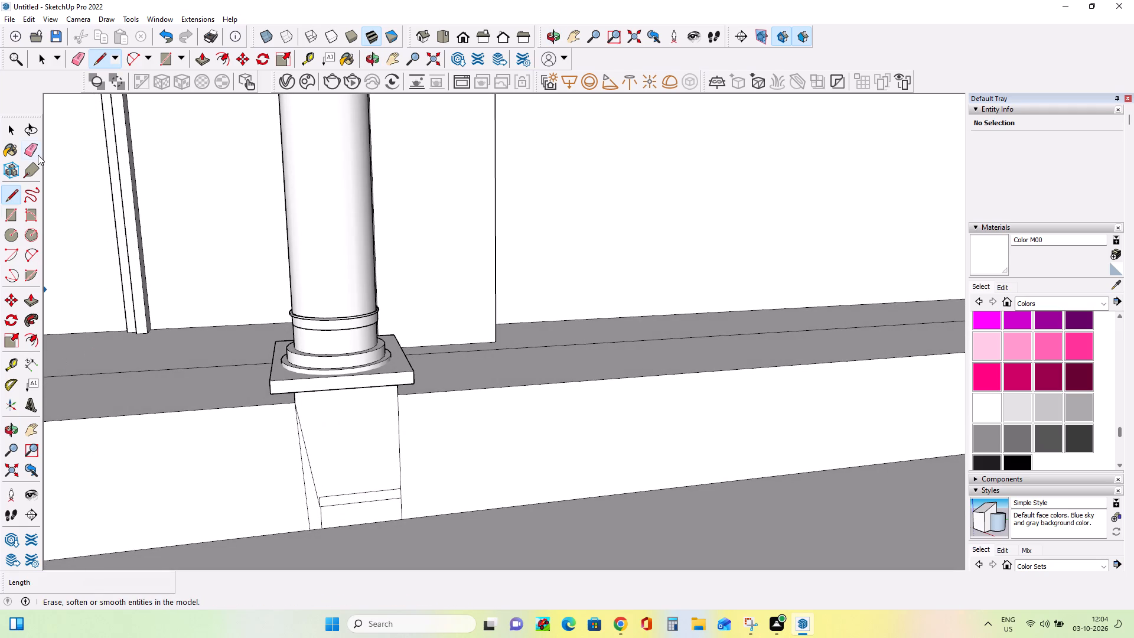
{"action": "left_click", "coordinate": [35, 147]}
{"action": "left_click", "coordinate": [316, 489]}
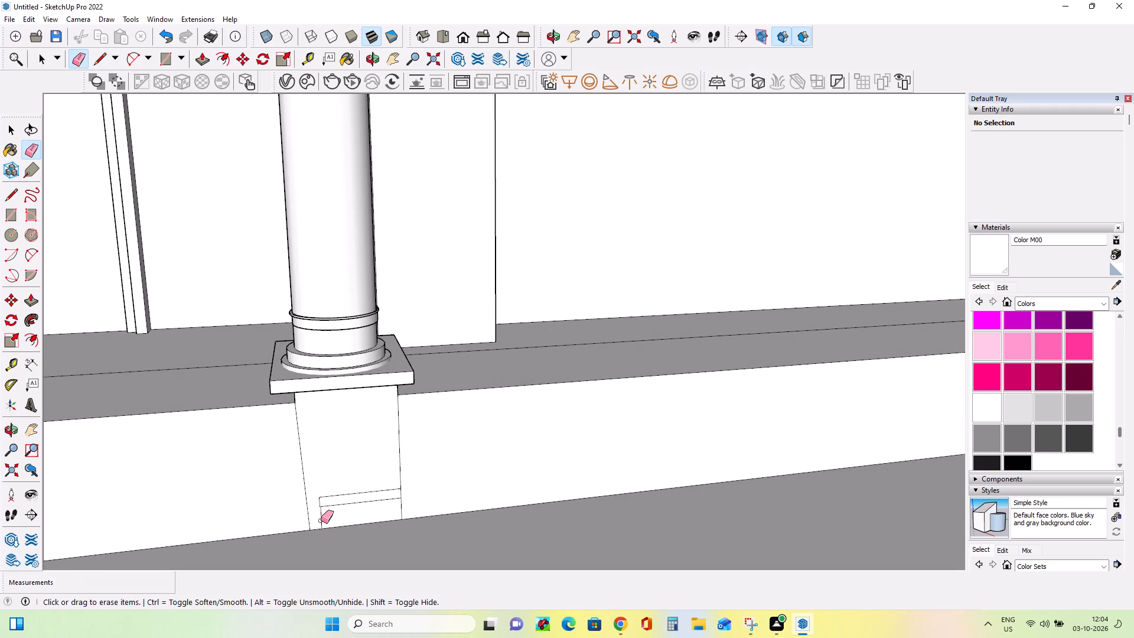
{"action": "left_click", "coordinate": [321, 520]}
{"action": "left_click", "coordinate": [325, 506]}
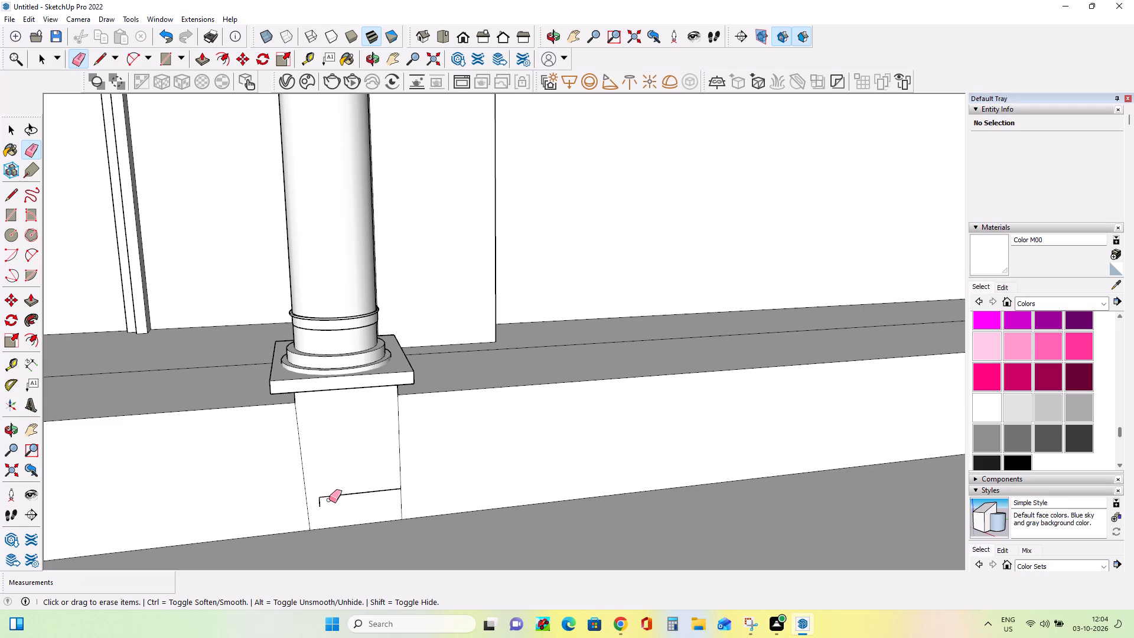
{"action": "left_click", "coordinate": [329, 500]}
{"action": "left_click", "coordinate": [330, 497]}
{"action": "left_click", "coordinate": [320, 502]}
Draw two stacked rectangles across the foot of the pedestal face, about 6 3/4" wide and 1" high, and 6 13/16" wide and 9/16" high.
{"action": "middle_click_drag", "start_coordinate": [343, 526], "coordinate": [359, 504]}
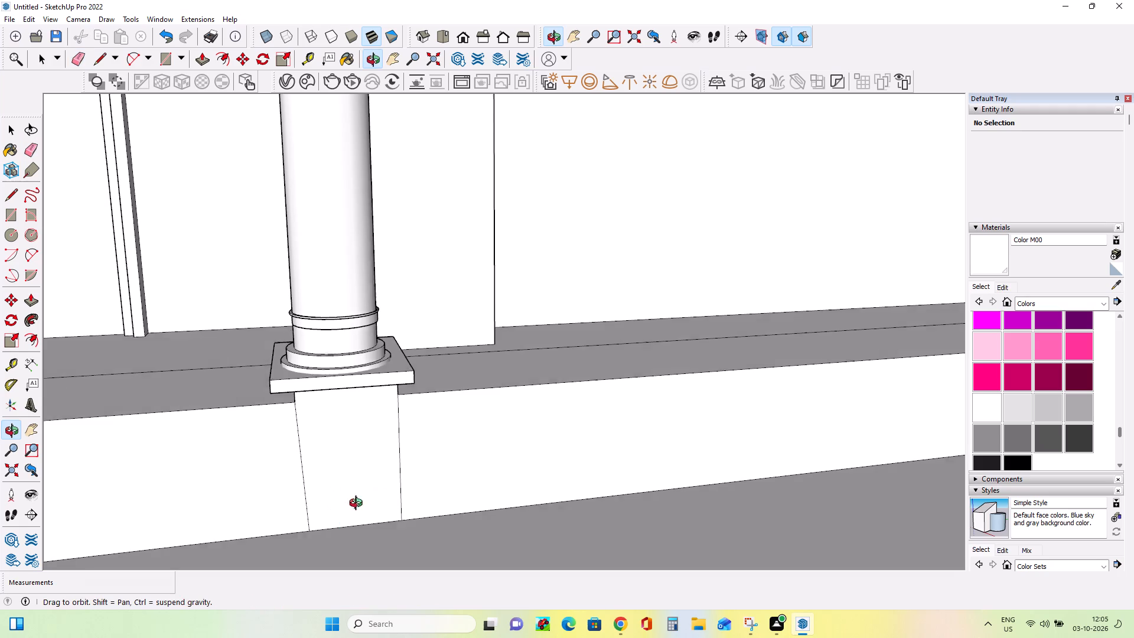
{"action": "middle_click_drag", "start_coordinate": [359, 504], "coordinate": [400, 427]}
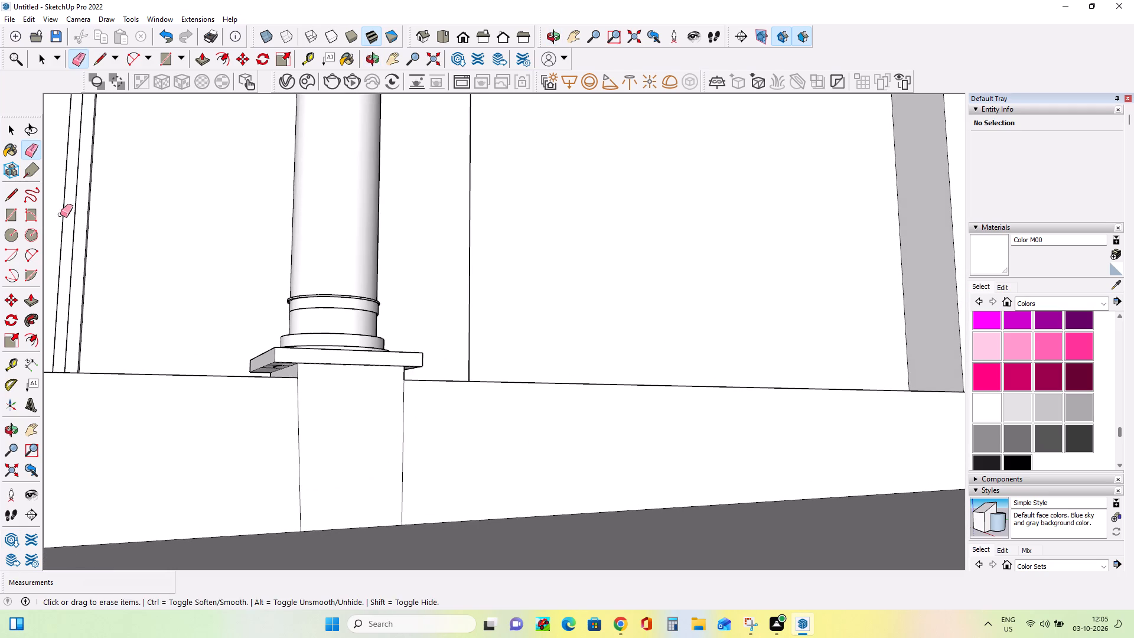
{"action": "left_click", "coordinate": [15, 214]}
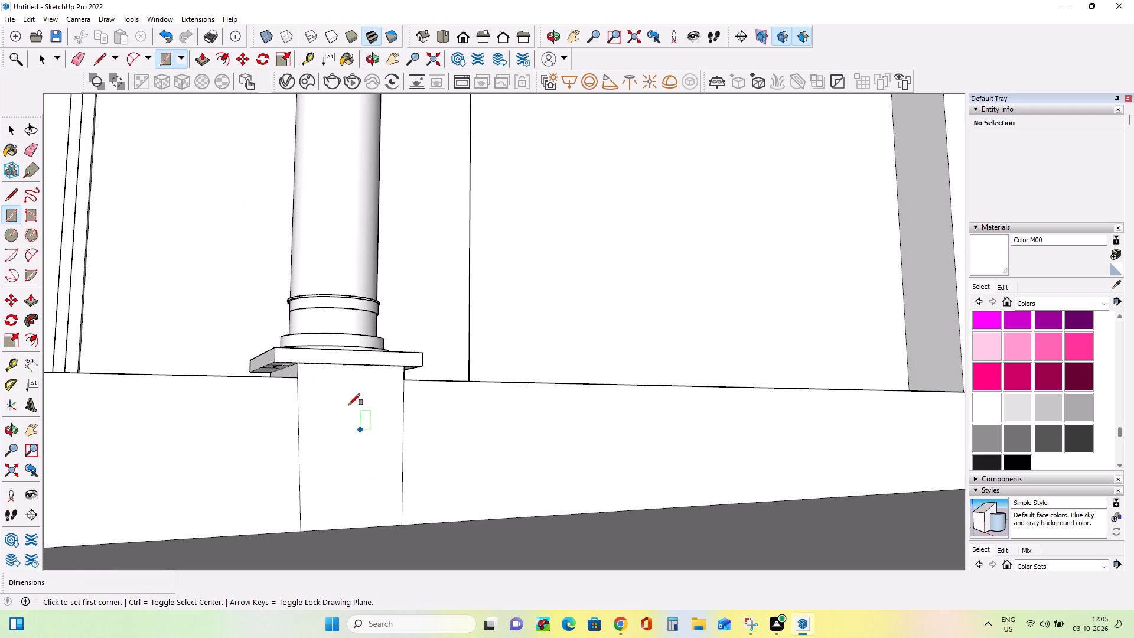
{"action": "left_click", "coordinate": [403, 525]}
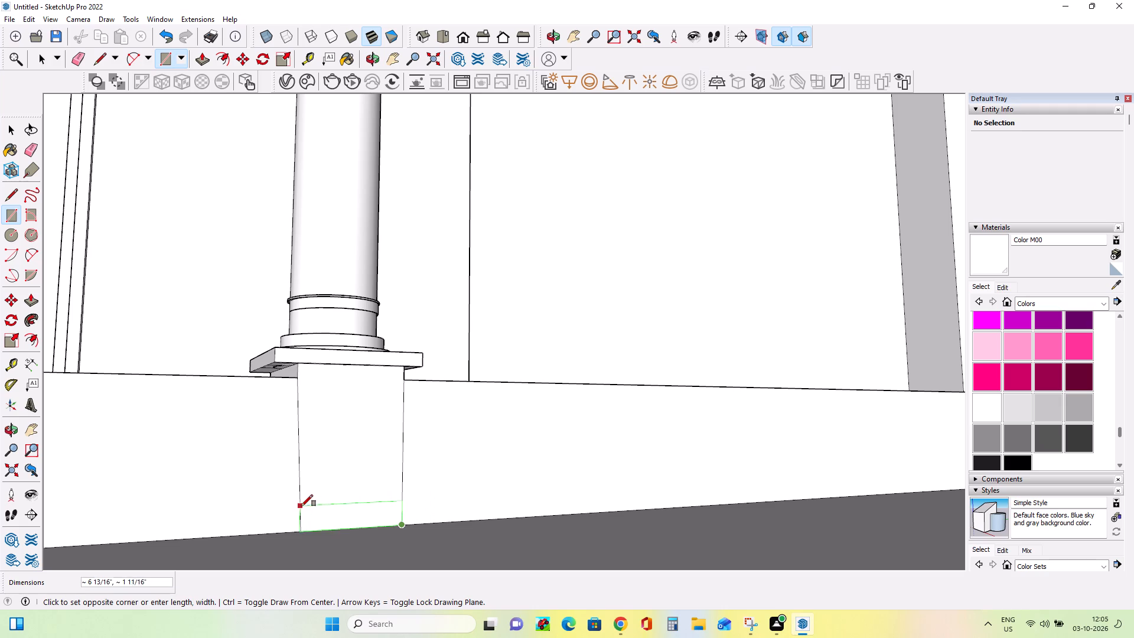
{"action": "left_click", "coordinate": [299, 516]}
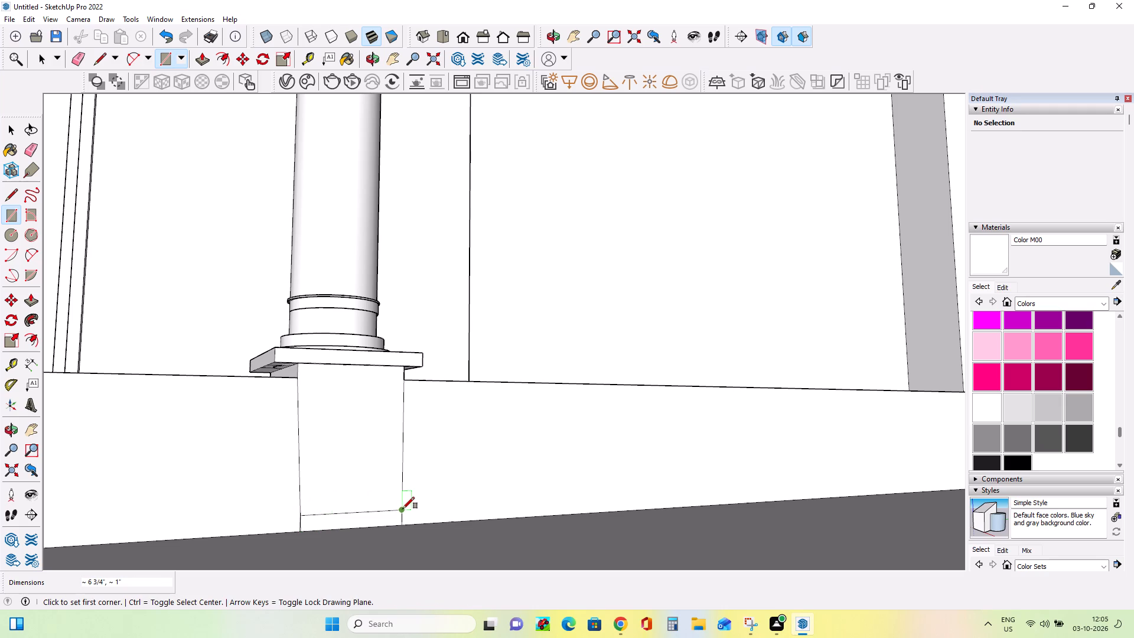
{"action": "left_click", "coordinate": [402, 511]}
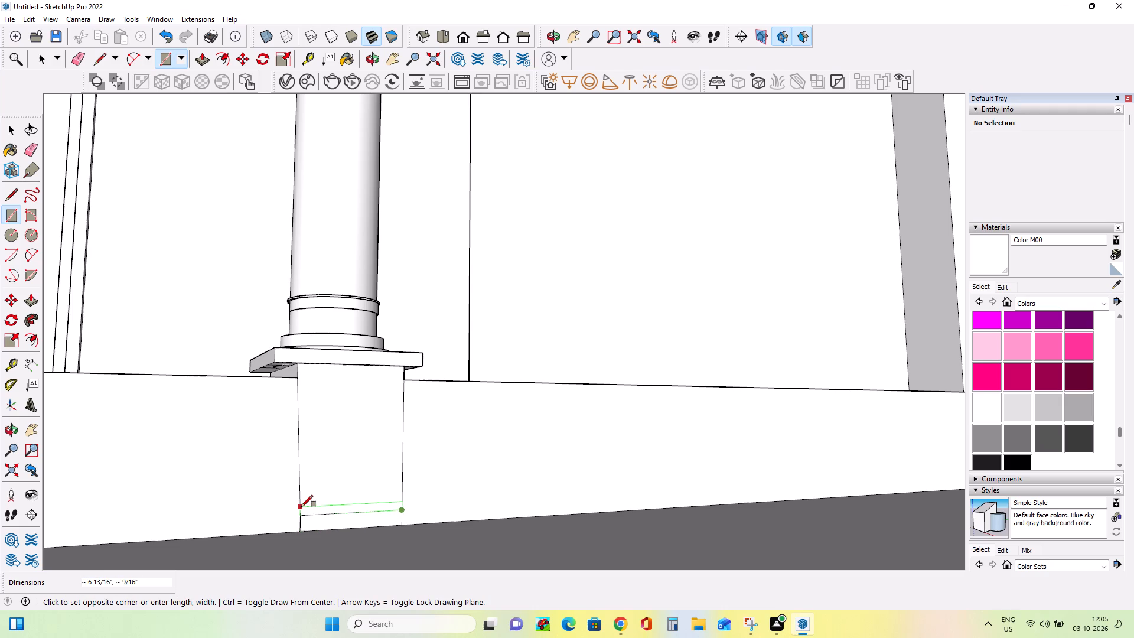
{"action": "left_click", "coordinate": [301, 507]}
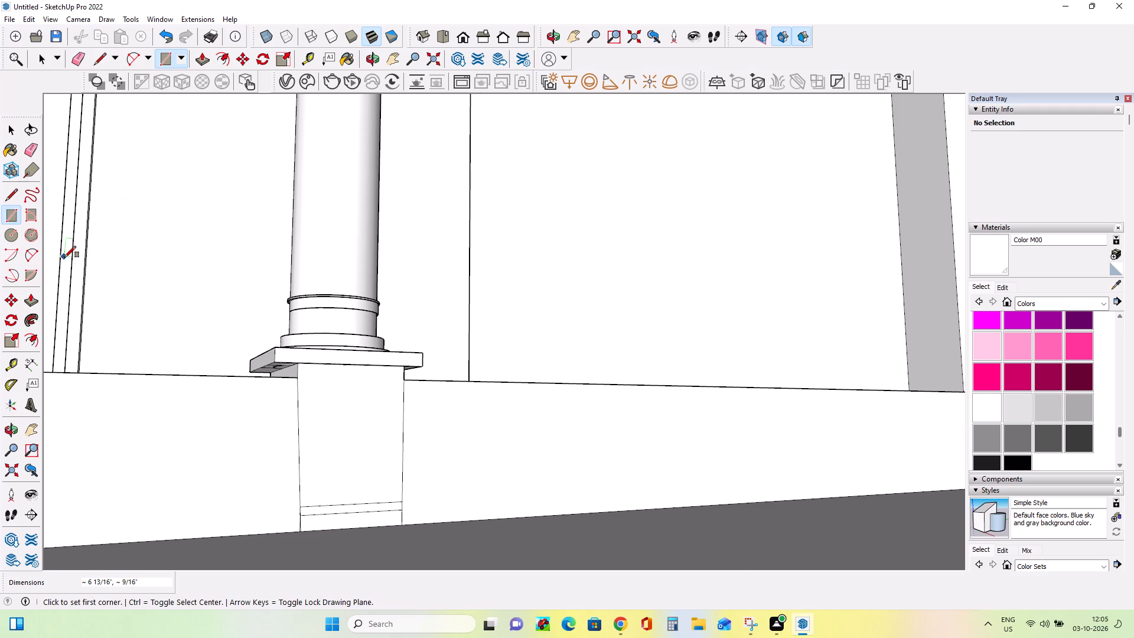
Push the large pedestal panel above the two strips inward by 1 3/4".
{"action": "left_click", "coordinate": [32, 302]}
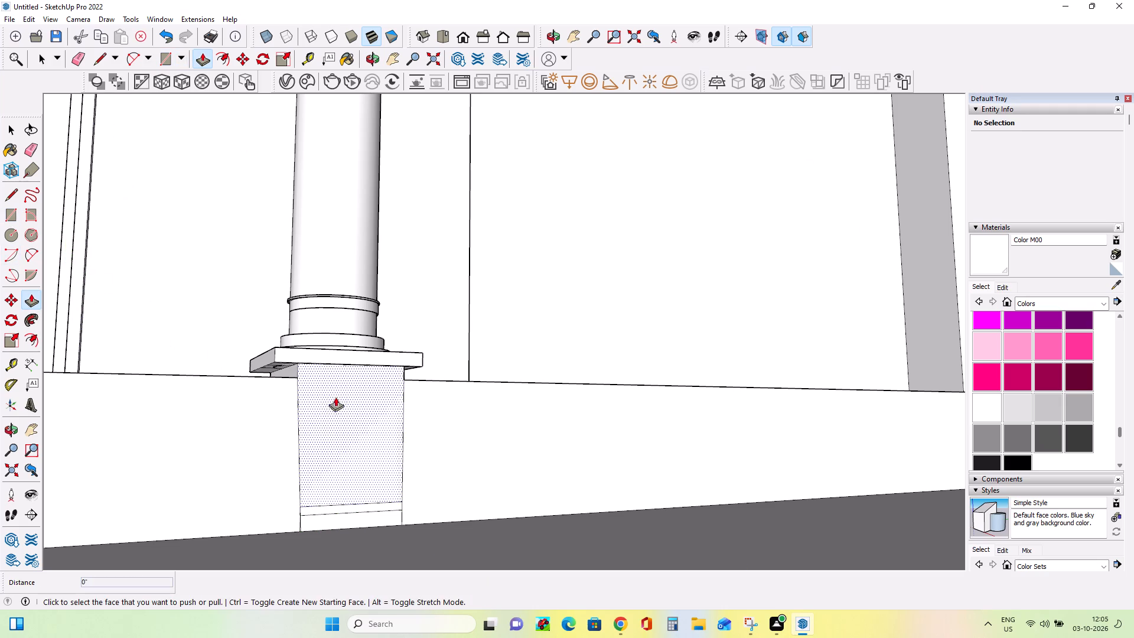
{"action": "left_click", "coordinate": [326, 425]}
{"action": "left_click", "coordinate": [321, 418]}
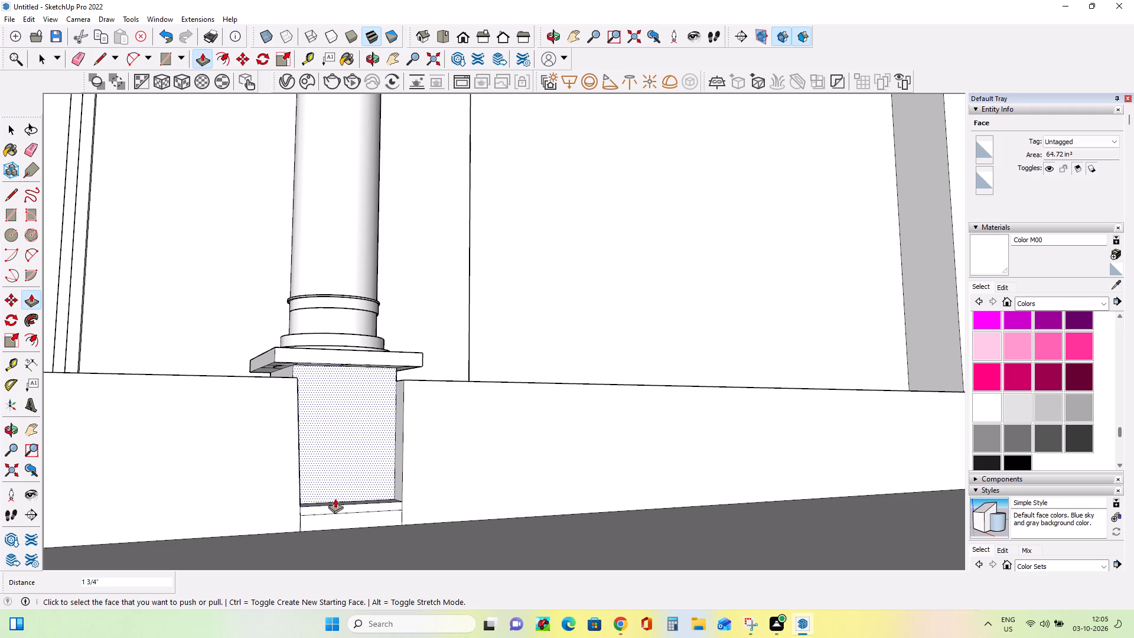
Push the narrow upper strip at the foot of the pedestal face inward by 7/16".
{"action": "left_click", "coordinate": [336, 507]}
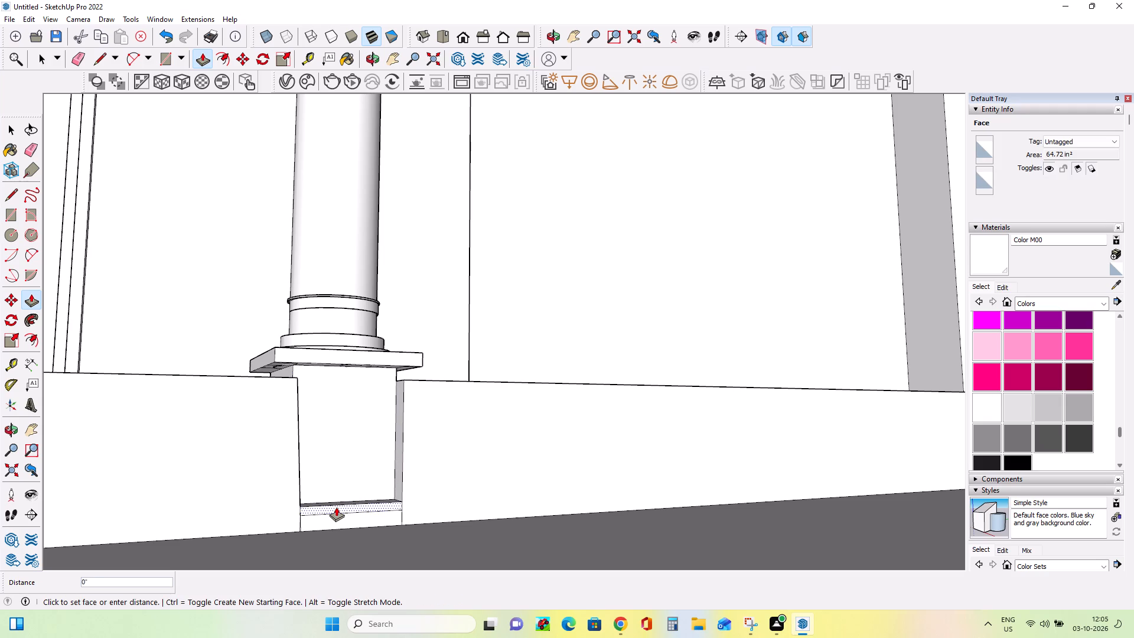
{"action": "left_click", "coordinate": [336, 503]}
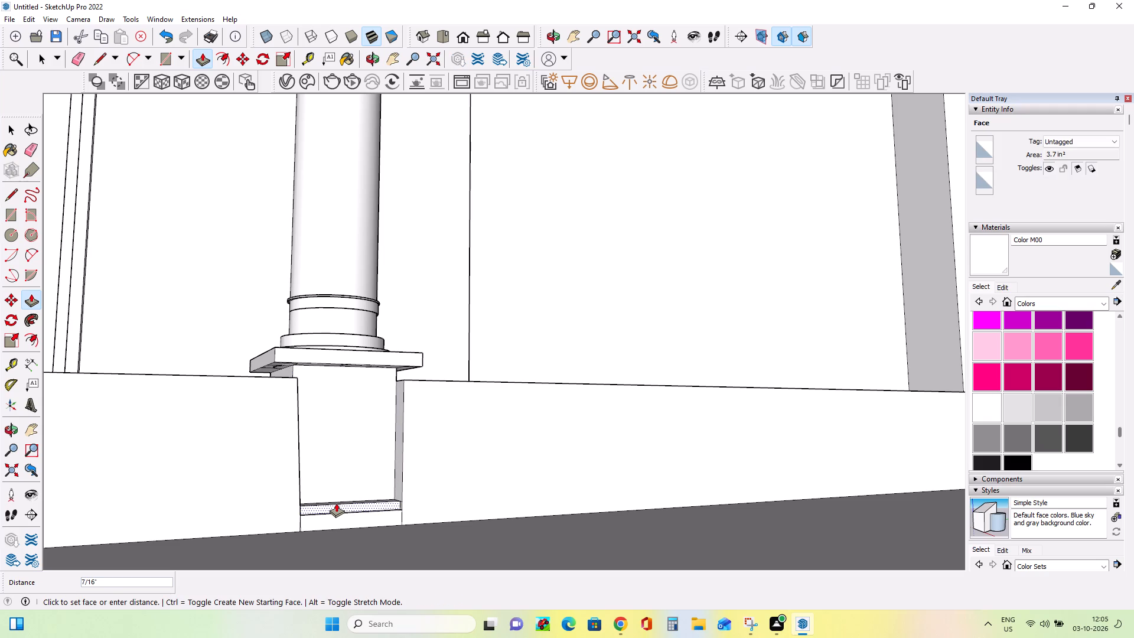
Copy the spare column standing apart from the building to the ground in front of the plinth's left end, about 19' 5 1/2" away.
{"action": "scroll", "coordinate": [442, 421], "scroll_direction": "down", "scroll_amount": 7}
{"action": "middle_click_drag", "start_coordinate": [435, 425], "coordinate": [396, 504]}
{"action": "scroll", "coordinate": [397, 504], "scroll_direction": "down", "scroll_amount": 1}
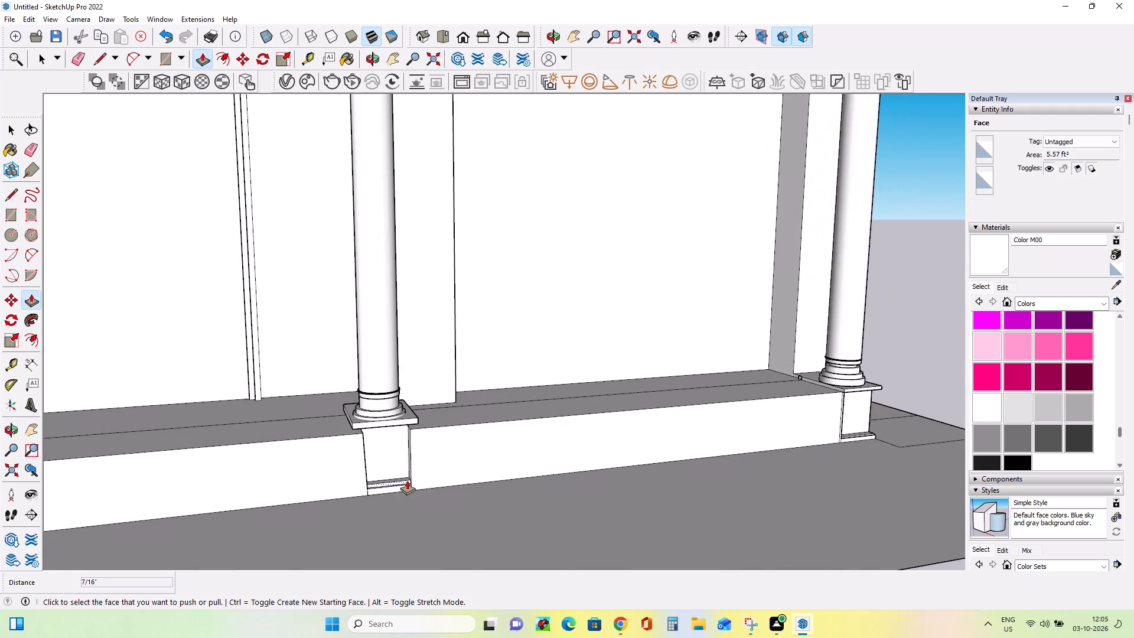
{"action": "scroll", "coordinate": [410, 478], "scroll_direction": "down", "scroll_amount": 10}
{"action": "scroll", "coordinate": [140, 492], "scroll_direction": "up", "scroll_amount": 3}
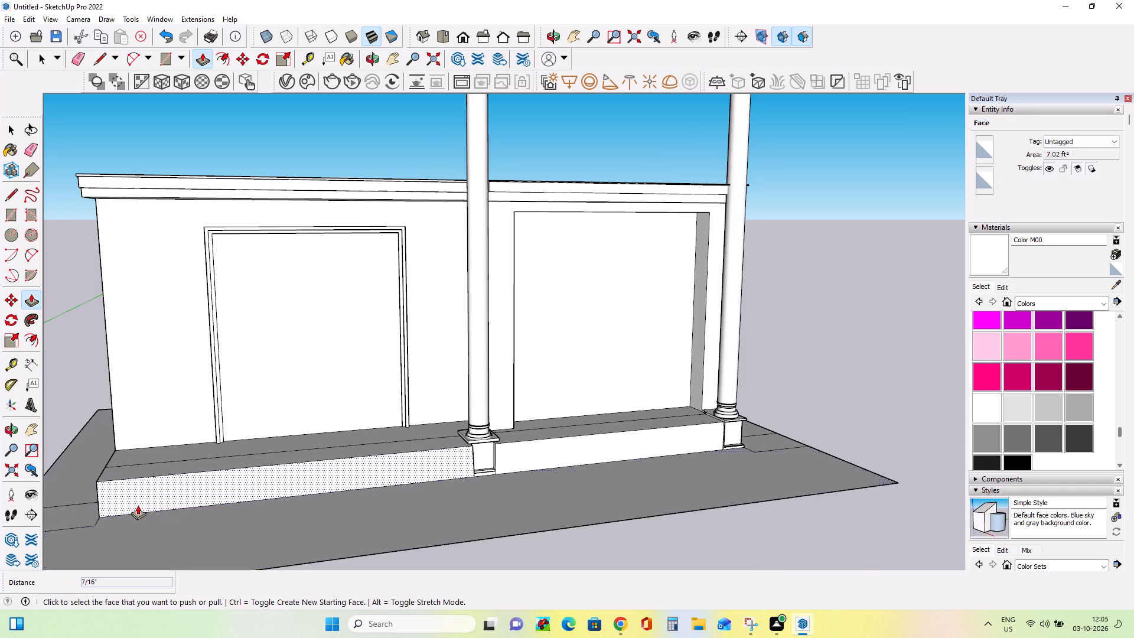
{"action": "scroll", "coordinate": [120, 490], "scroll_direction": "up", "scroll_amount": 3}
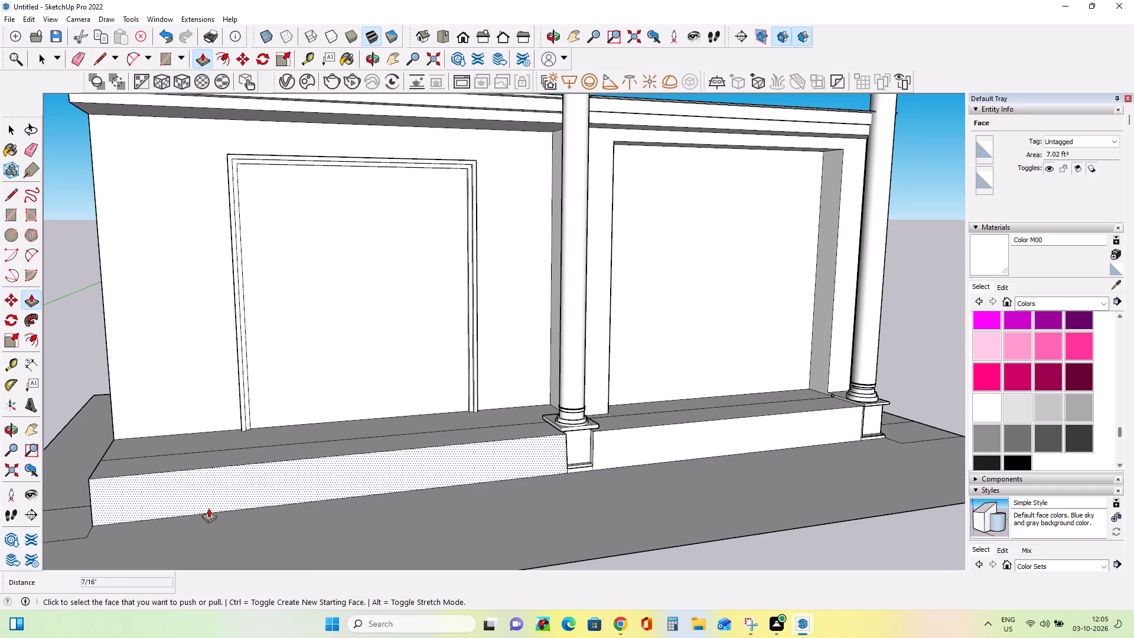
{"action": "scroll", "coordinate": [328, 509], "scroll_direction": "down", "scroll_amount": 6}
{"action": "scroll", "coordinate": [559, 396], "scroll_direction": "down", "scroll_amount": 6}
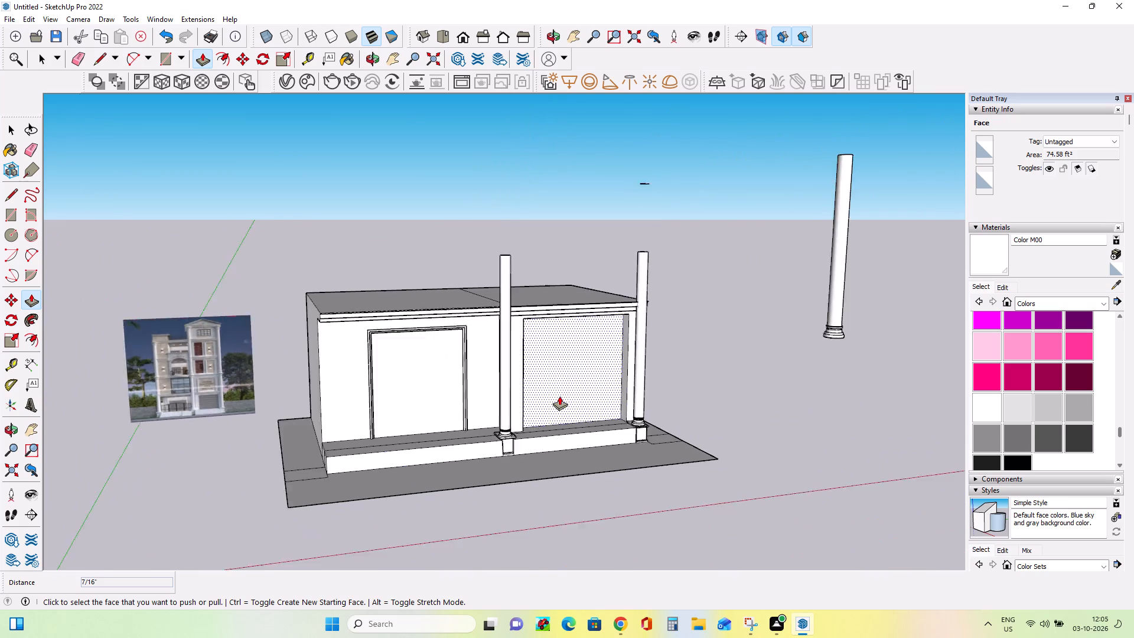
{"action": "scroll", "coordinate": [559, 396], "scroll_direction": "down", "scroll_amount": 2}
{"action": "left_click", "coordinate": [14, 126]}
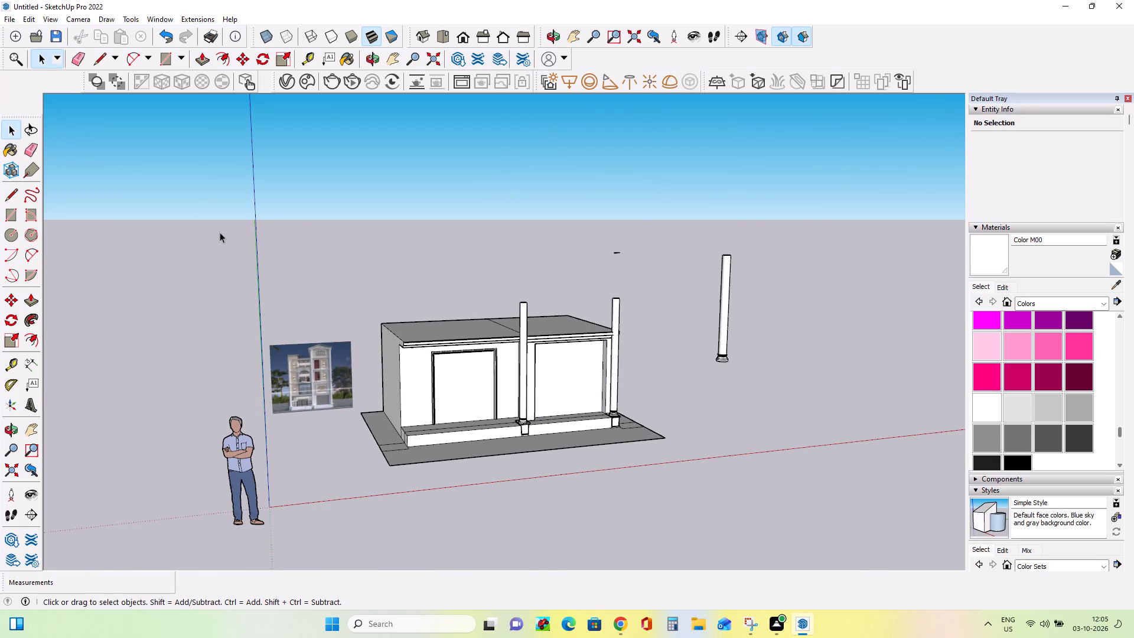
{"action": "left_click", "coordinate": [727, 317]}
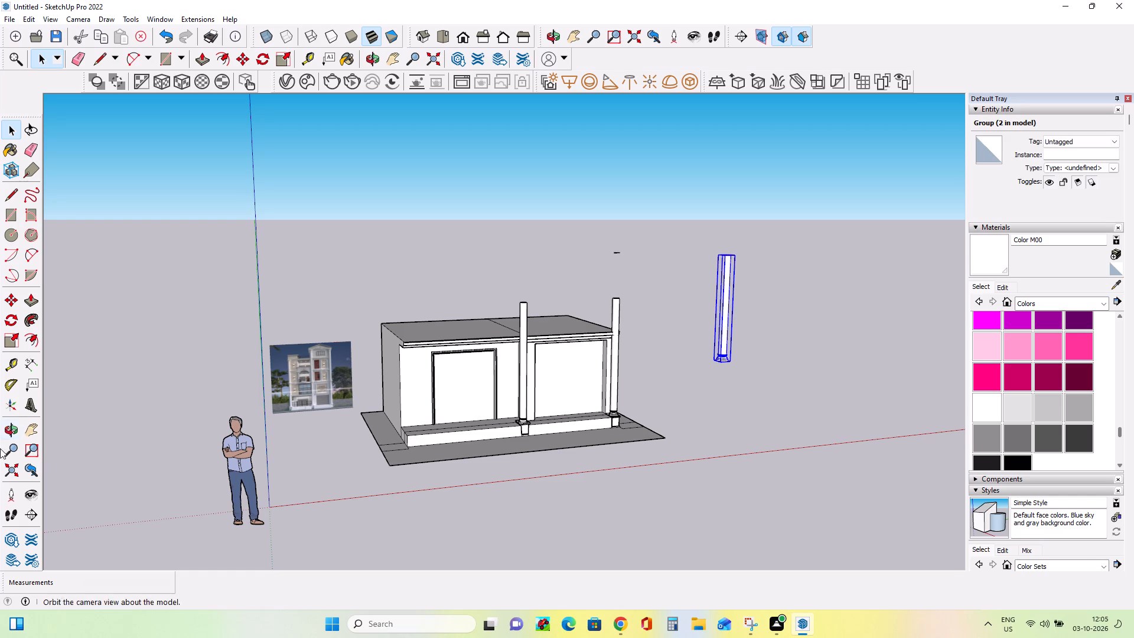
{"action": "left_click", "coordinate": [9, 301]}
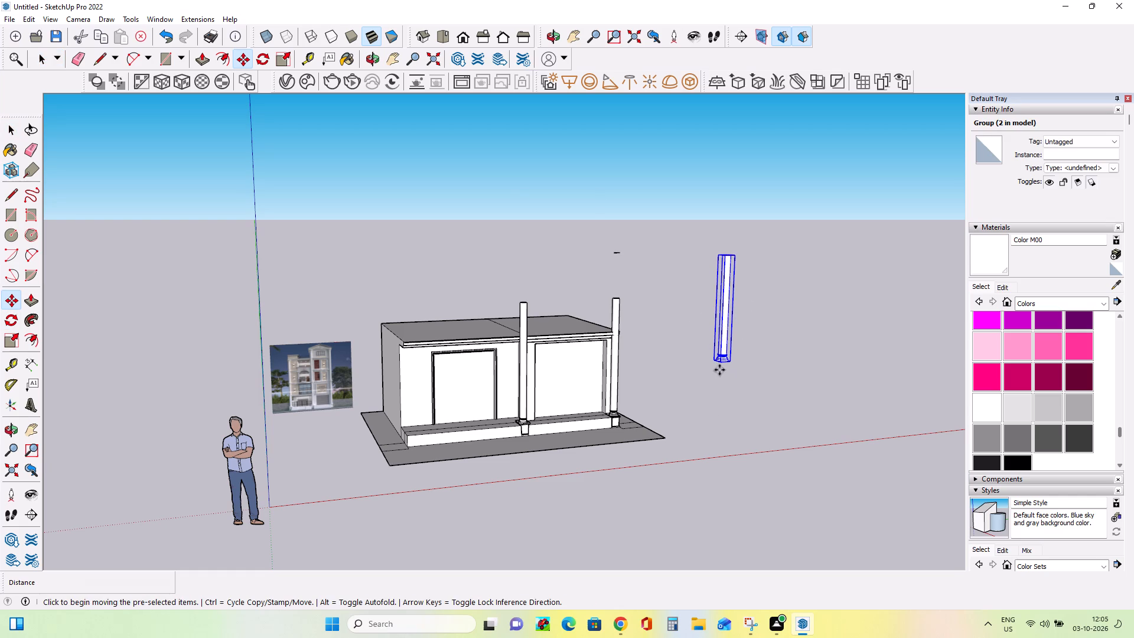
{"action": "left_click", "coordinate": [719, 366]}
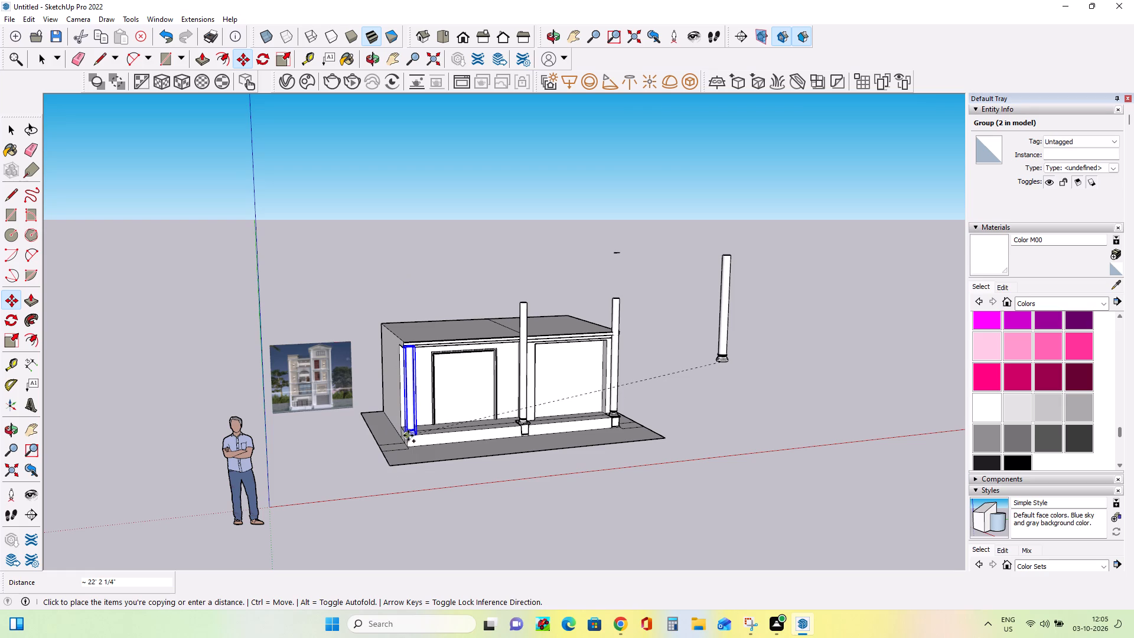
{"action": "scroll", "coordinate": [410, 436], "scroll_direction": "up", "scroll_amount": 12}
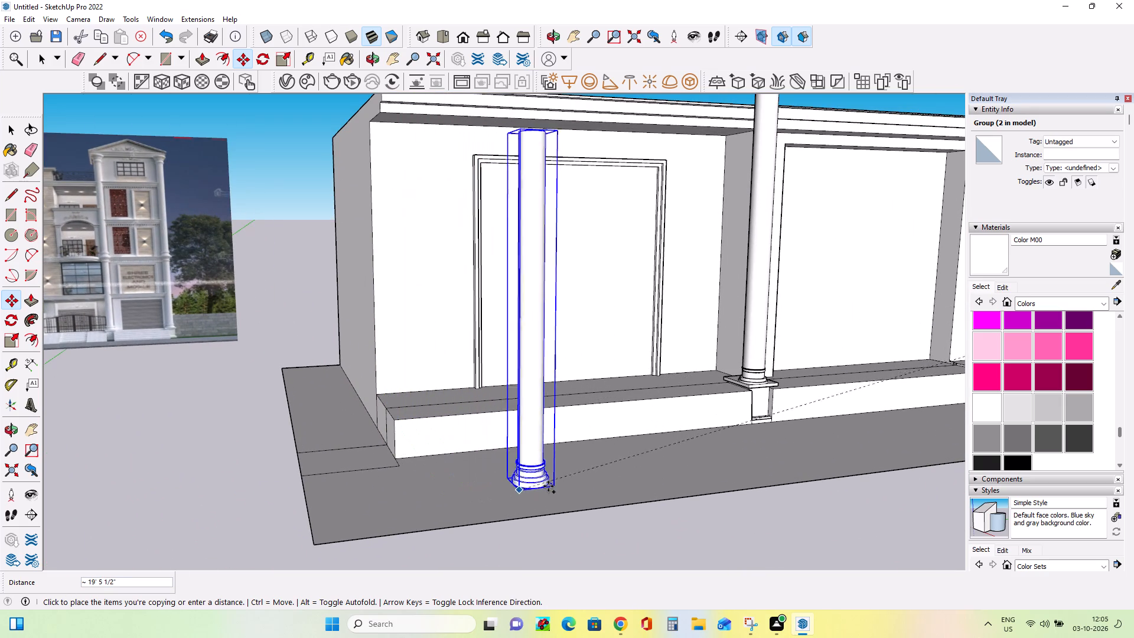
{"action": "left_click", "coordinate": [553, 486]}
Draw a rectangle about 7" wide on the plinth top at its left front corner, reaching from the inner line to the front edge.
{"action": "middle_click_drag", "start_coordinate": [408, 435], "coordinate": [439, 478]}
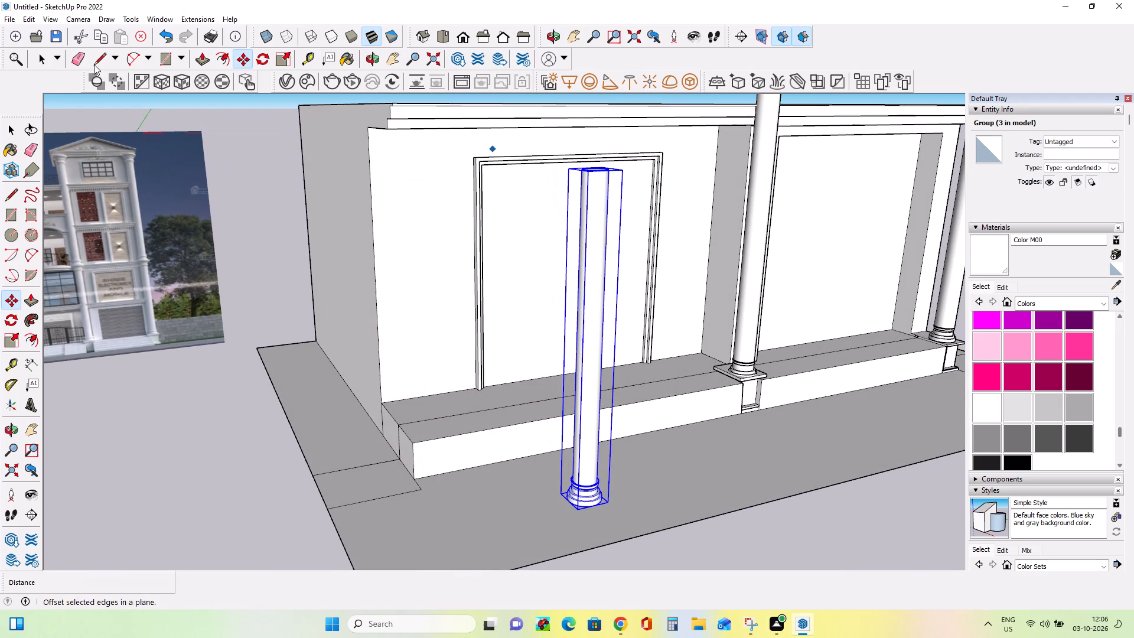
{"action": "left_click", "coordinate": [17, 228]}
{"action": "left_click", "coordinate": [8, 209]}
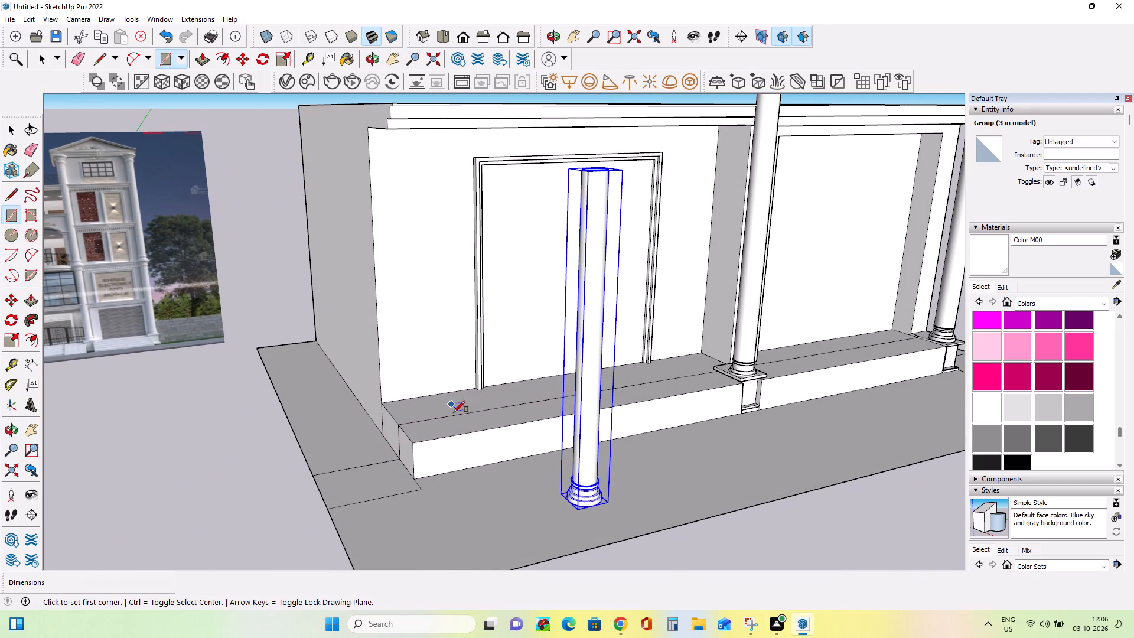
{"action": "middle_click_drag", "start_coordinate": [455, 415], "coordinate": [462, 476]}
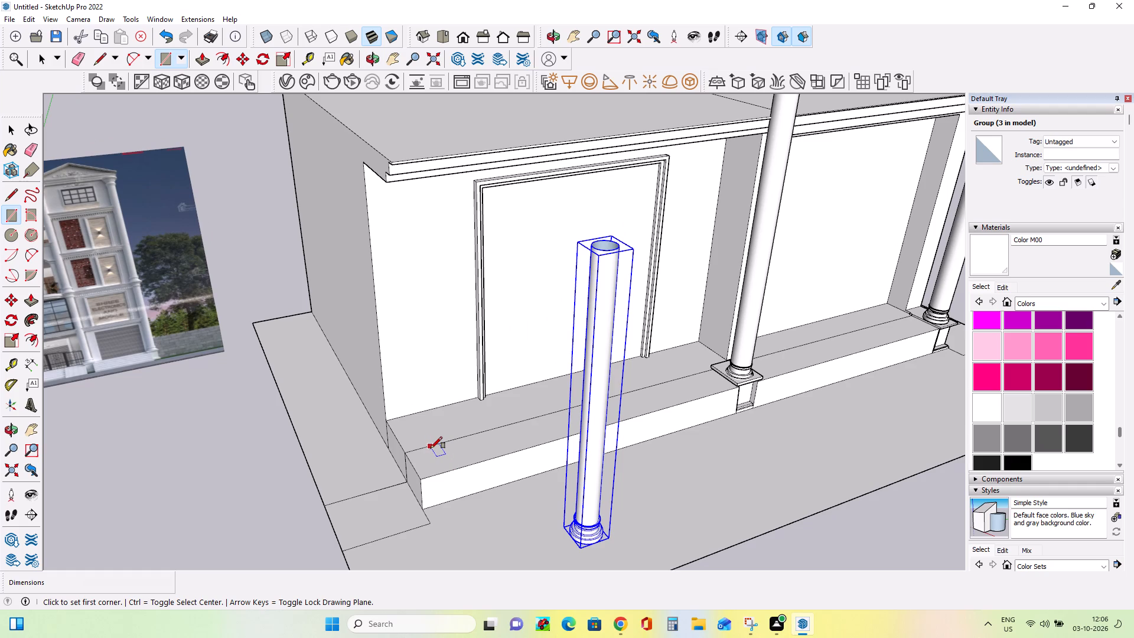
{"action": "left_click", "coordinate": [431, 448]}
{"action": "left_click", "coordinate": [426, 481]}
Extrude the corner rectangle on the plinth top upward by 1 1/2" as a base slab.
{"action": "middle_click_drag", "start_coordinate": [513, 480], "coordinate": [496, 497]}
{"action": "middle_click_drag", "start_coordinate": [497, 490], "coordinate": [494, 473]}
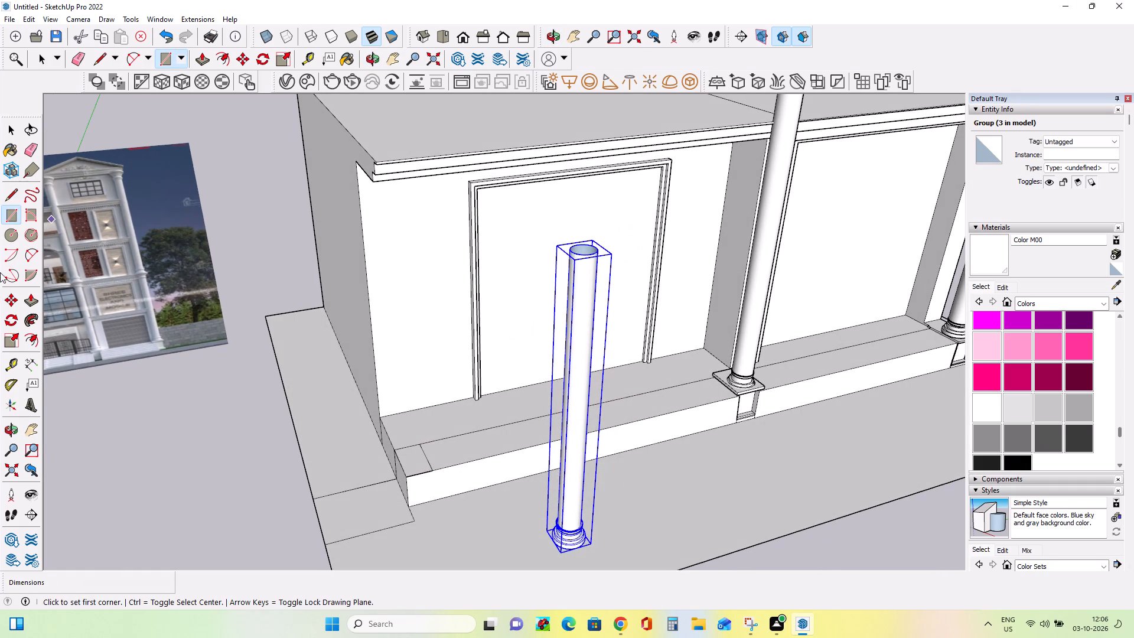
{"action": "left_click", "coordinate": [32, 302]}
{"action": "left_click", "coordinate": [422, 458]}
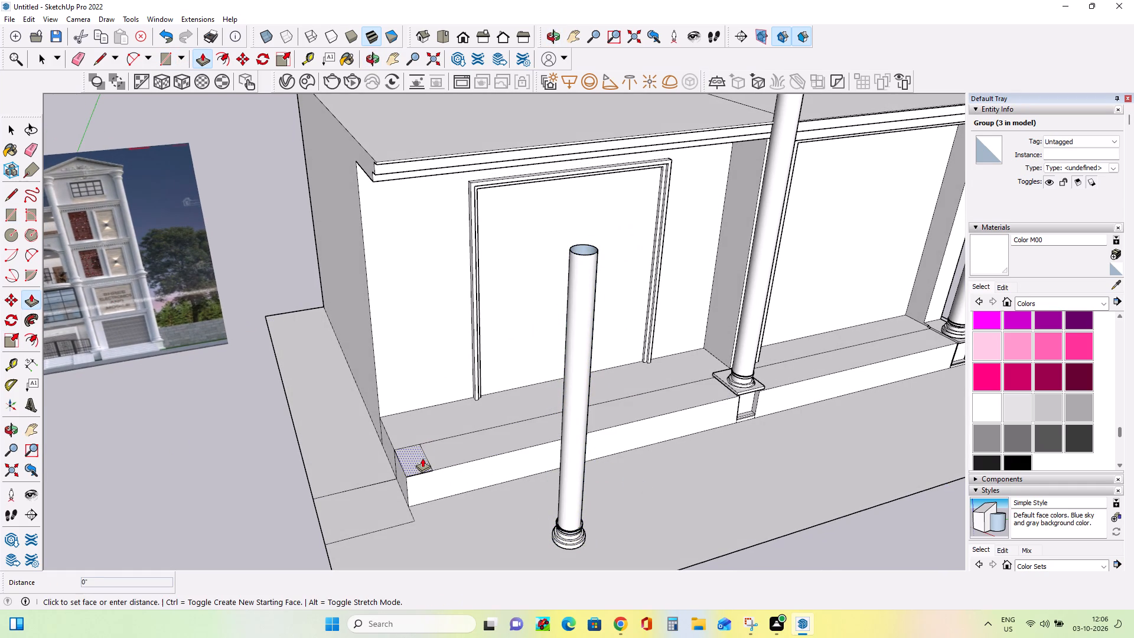
{"action": "left_click", "coordinate": [423, 453]}
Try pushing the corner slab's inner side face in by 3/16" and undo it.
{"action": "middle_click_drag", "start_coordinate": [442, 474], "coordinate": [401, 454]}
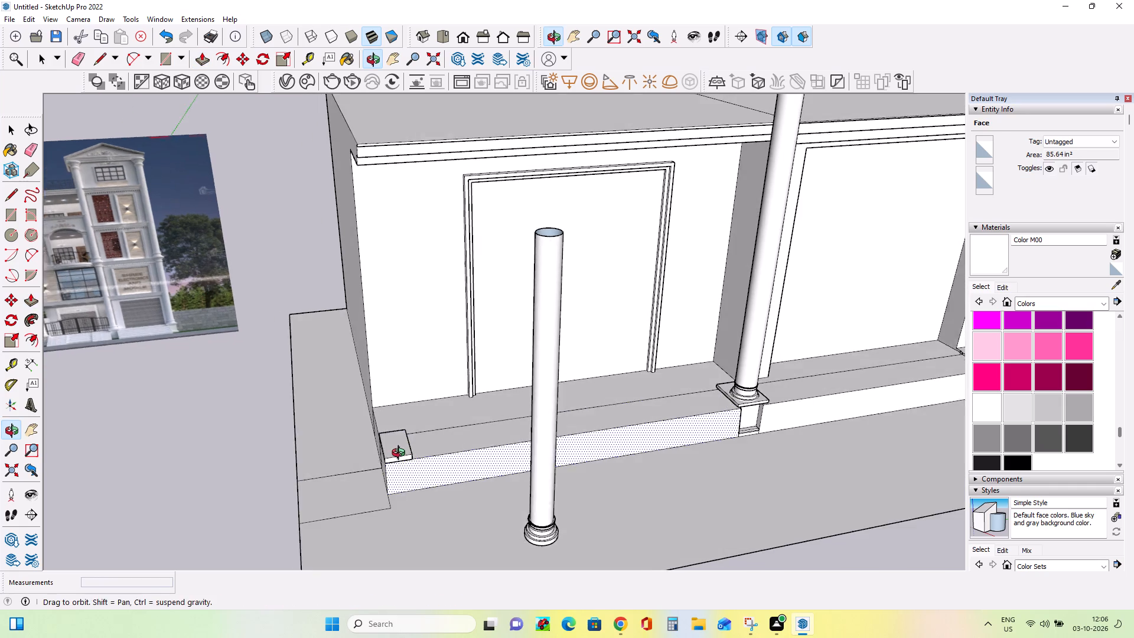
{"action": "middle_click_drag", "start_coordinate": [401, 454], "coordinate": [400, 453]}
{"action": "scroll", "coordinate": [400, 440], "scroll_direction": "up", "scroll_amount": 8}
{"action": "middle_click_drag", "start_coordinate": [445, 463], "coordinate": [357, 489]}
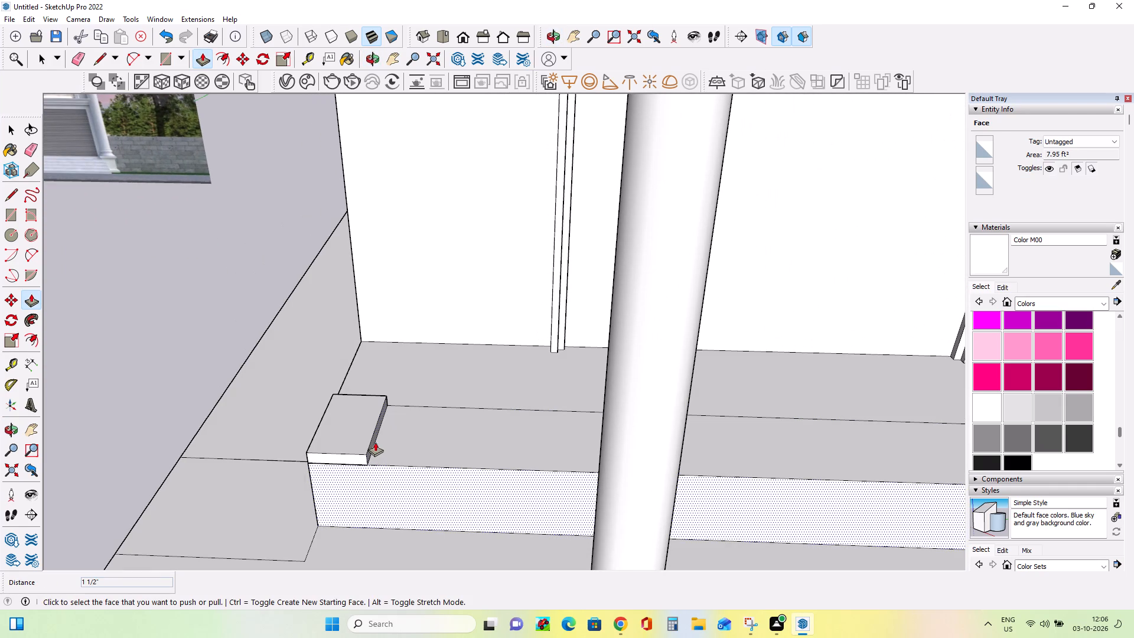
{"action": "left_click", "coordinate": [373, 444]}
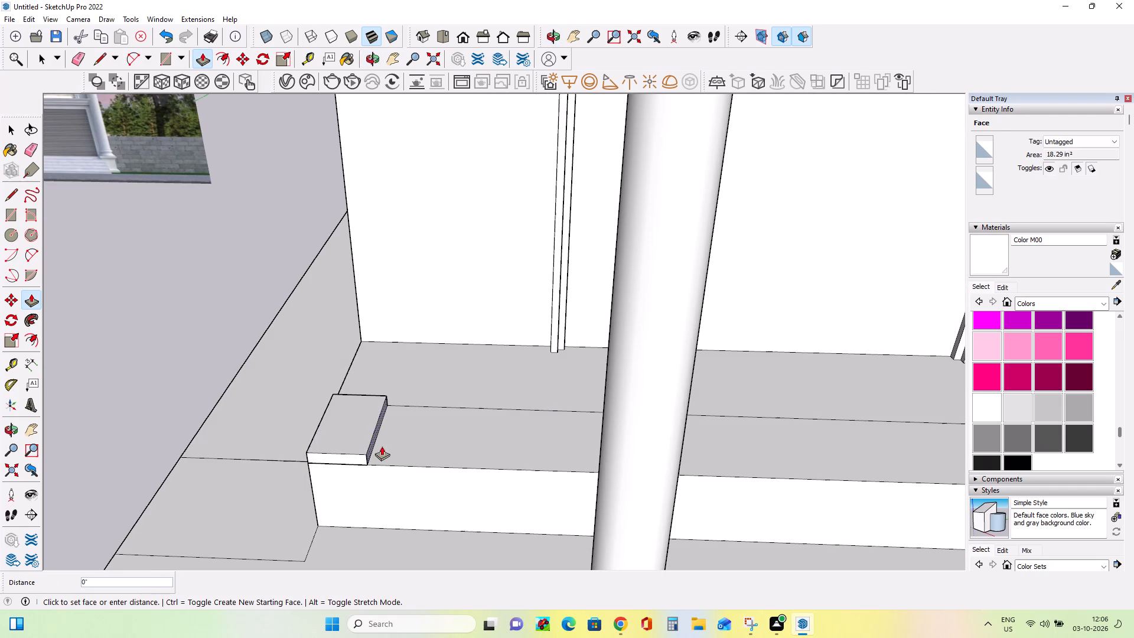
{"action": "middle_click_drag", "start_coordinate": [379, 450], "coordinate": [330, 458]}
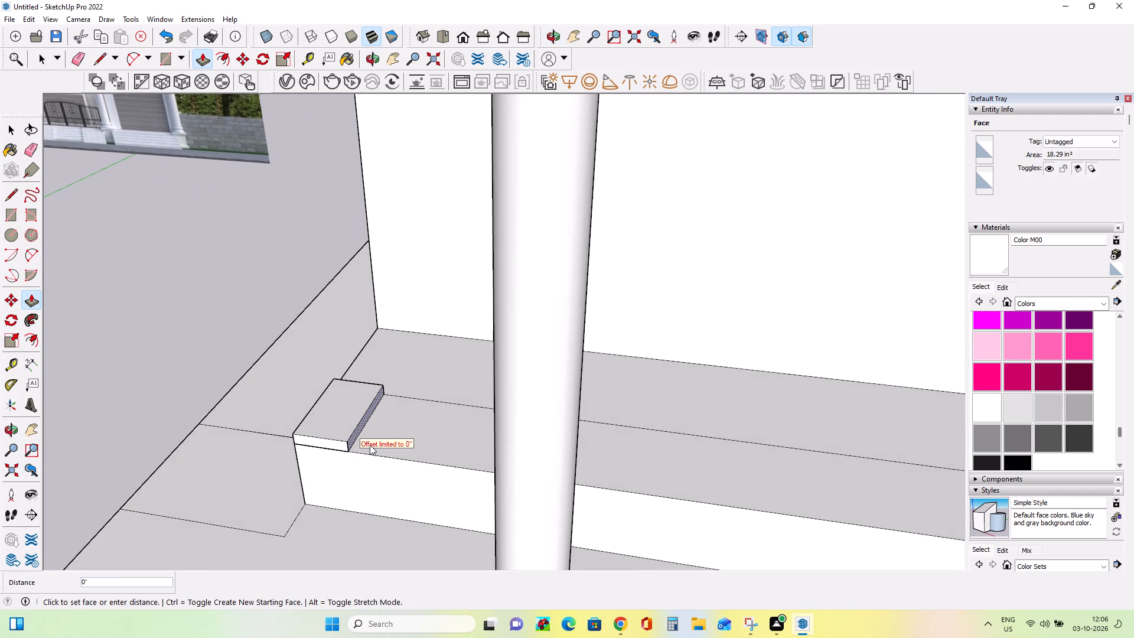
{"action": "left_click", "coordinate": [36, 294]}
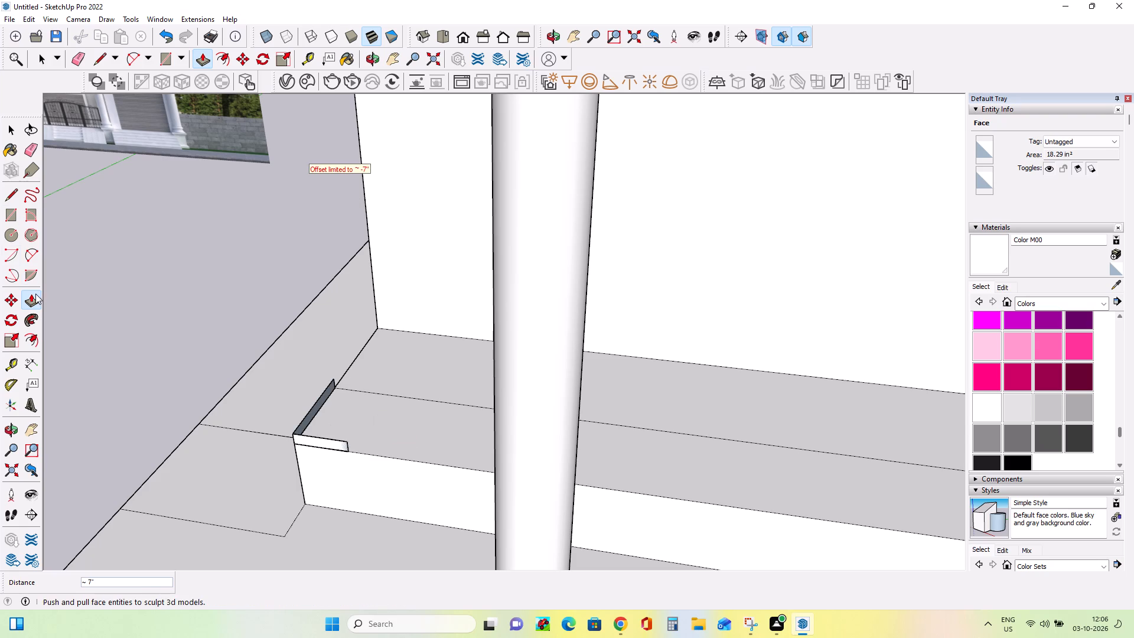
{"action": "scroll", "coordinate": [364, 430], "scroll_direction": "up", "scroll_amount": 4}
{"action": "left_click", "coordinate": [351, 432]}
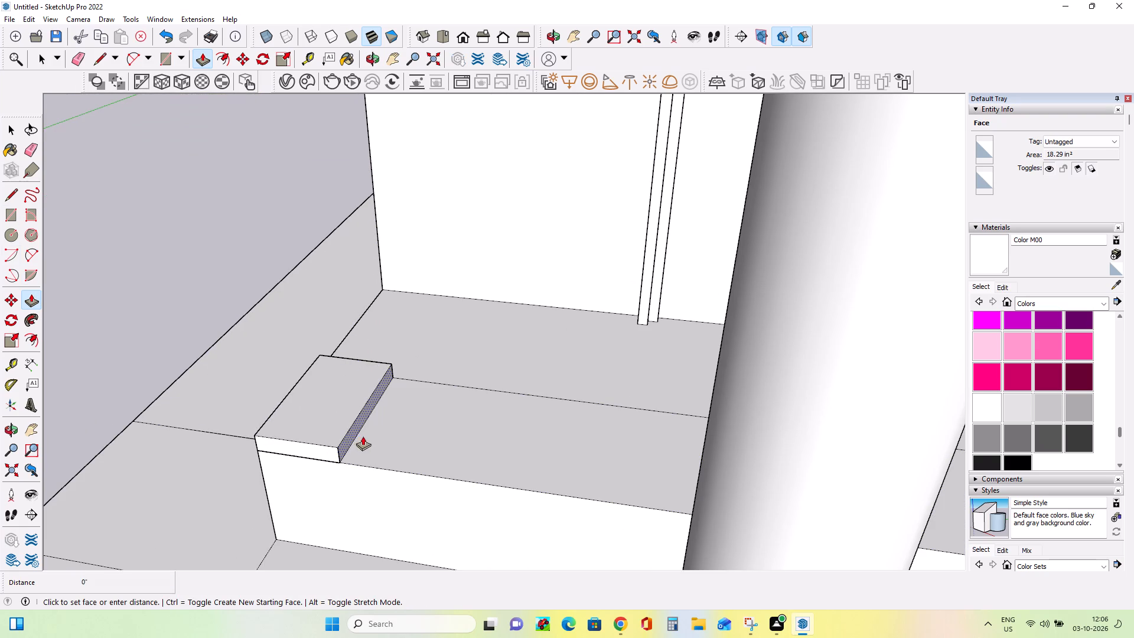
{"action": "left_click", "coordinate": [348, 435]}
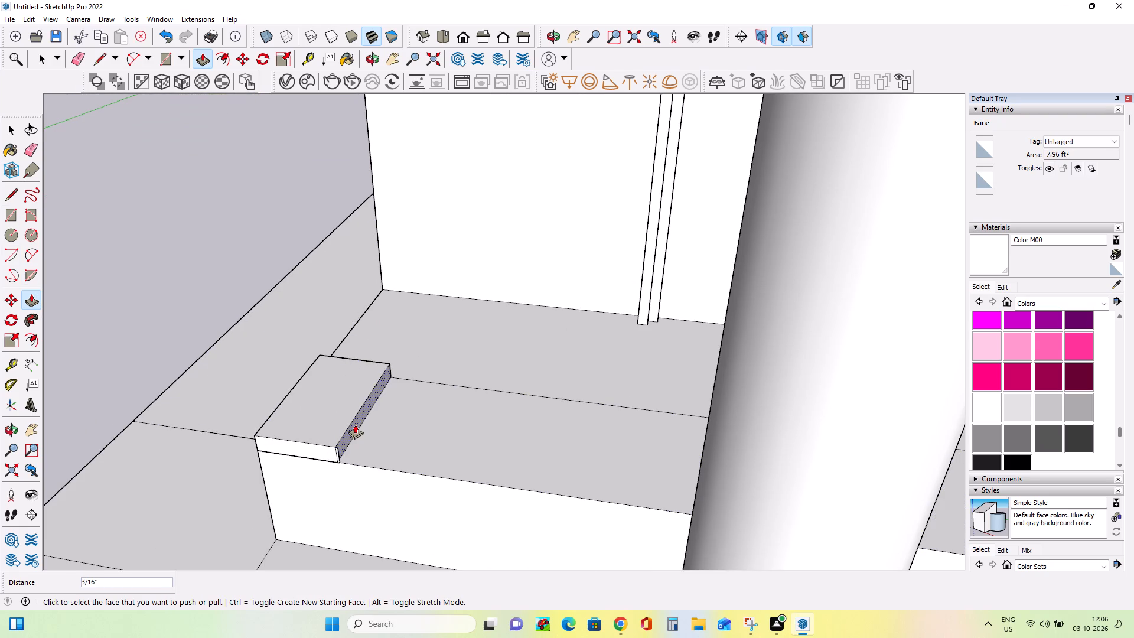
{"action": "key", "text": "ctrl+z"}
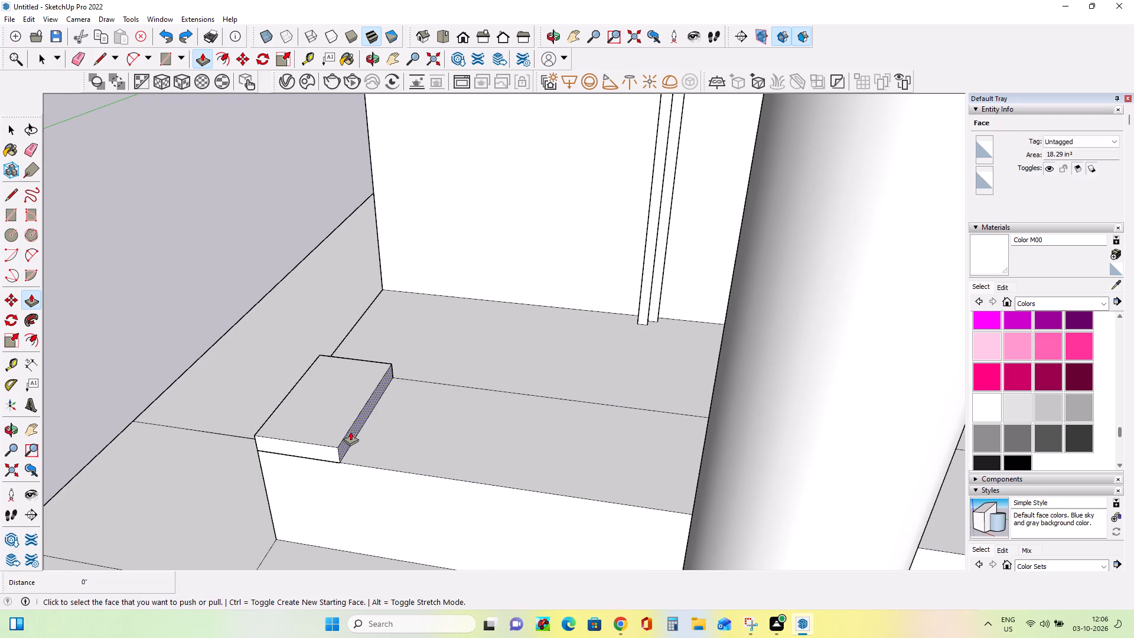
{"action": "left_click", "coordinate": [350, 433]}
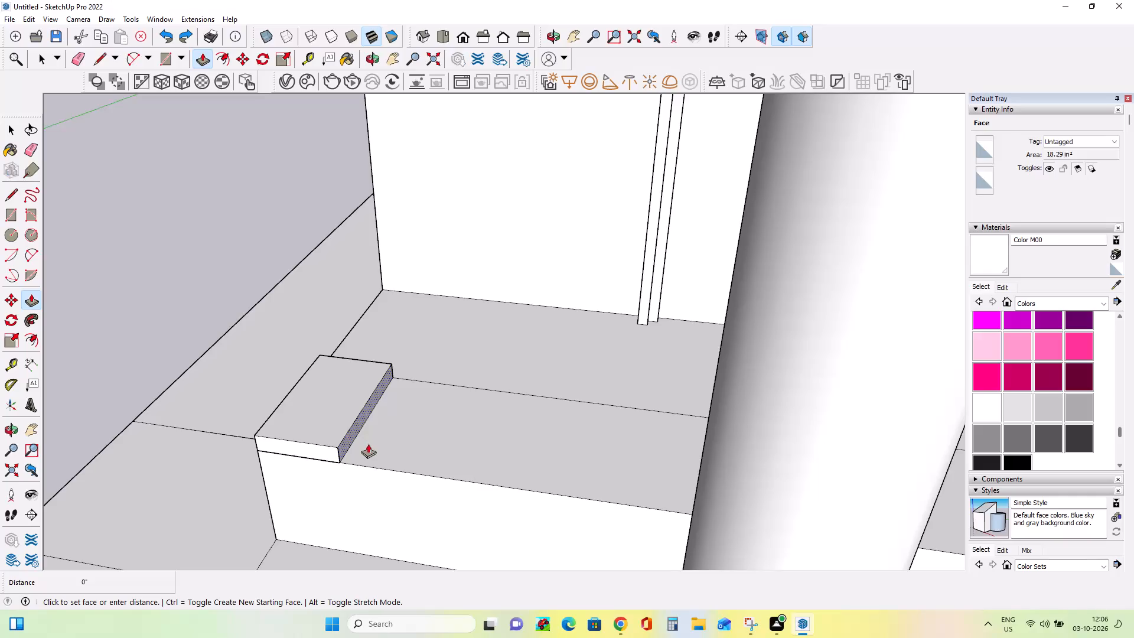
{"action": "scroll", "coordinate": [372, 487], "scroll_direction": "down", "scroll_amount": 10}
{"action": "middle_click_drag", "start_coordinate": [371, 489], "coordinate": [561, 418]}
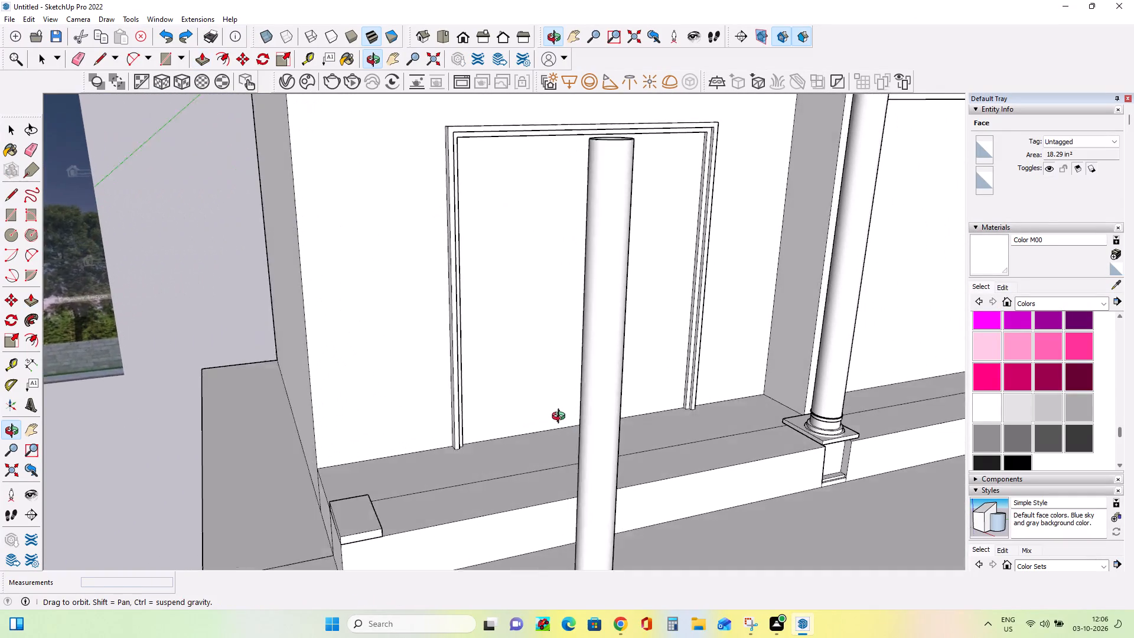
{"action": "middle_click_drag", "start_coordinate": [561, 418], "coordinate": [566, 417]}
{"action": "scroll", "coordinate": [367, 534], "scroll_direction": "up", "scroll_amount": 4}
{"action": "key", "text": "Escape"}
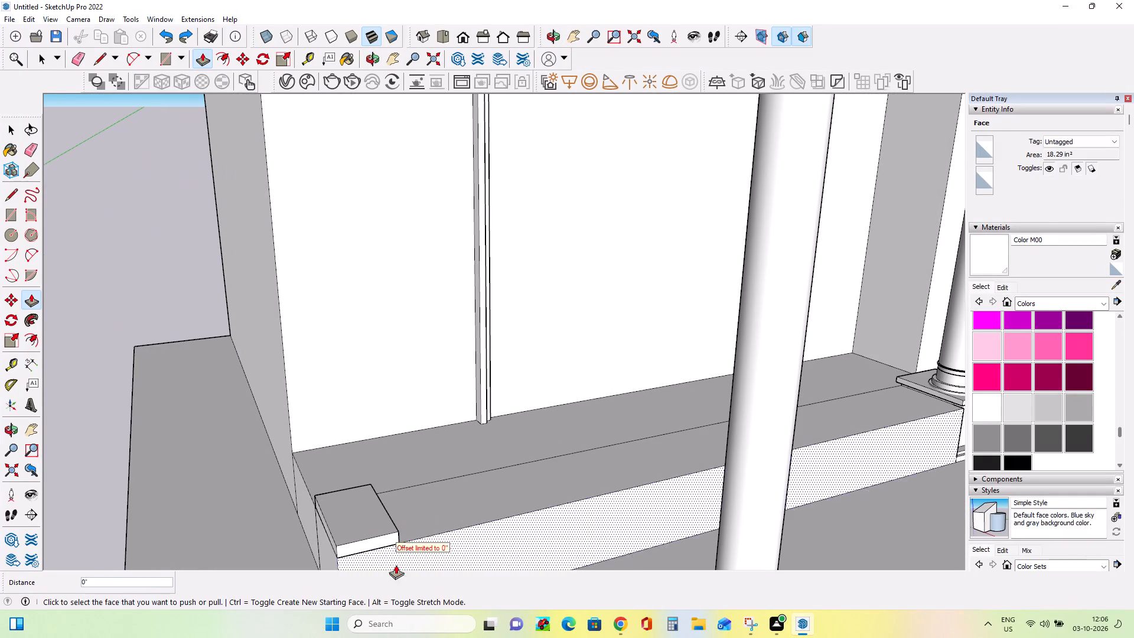
Lower the top face of the corner slab by about 1/2".
{"action": "middle_click_drag", "start_coordinate": [367, 552], "coordinate": [365, 522]}
{"action": "middle_click", "coordinate": [365, 522]}
{"action": "scroll", "coordinate": [365, 522], "scroll_direction": "down", "scroll_amount": 2}
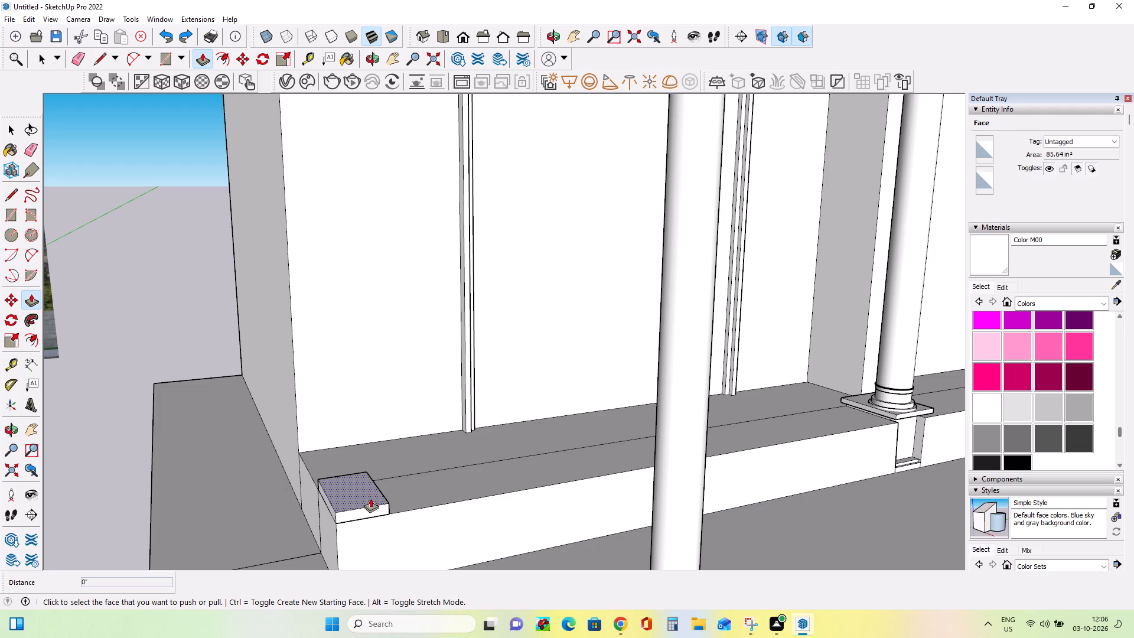
{"action": "left_click", "coordinate": [370, 499]}
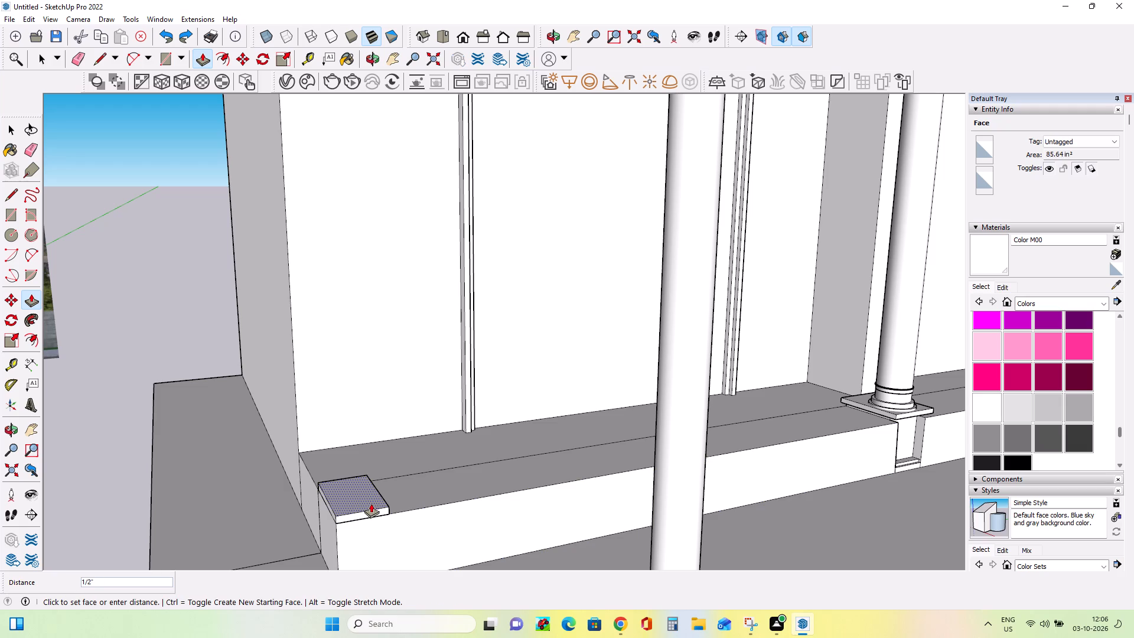
{"action": "left_click", "coordinate": [371, 503]}
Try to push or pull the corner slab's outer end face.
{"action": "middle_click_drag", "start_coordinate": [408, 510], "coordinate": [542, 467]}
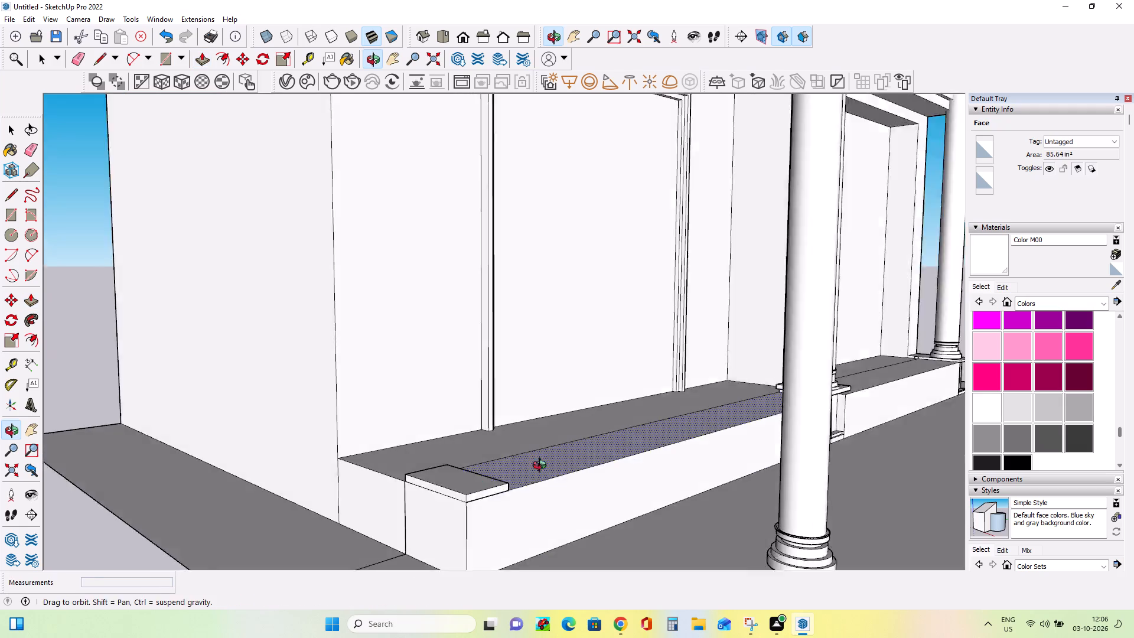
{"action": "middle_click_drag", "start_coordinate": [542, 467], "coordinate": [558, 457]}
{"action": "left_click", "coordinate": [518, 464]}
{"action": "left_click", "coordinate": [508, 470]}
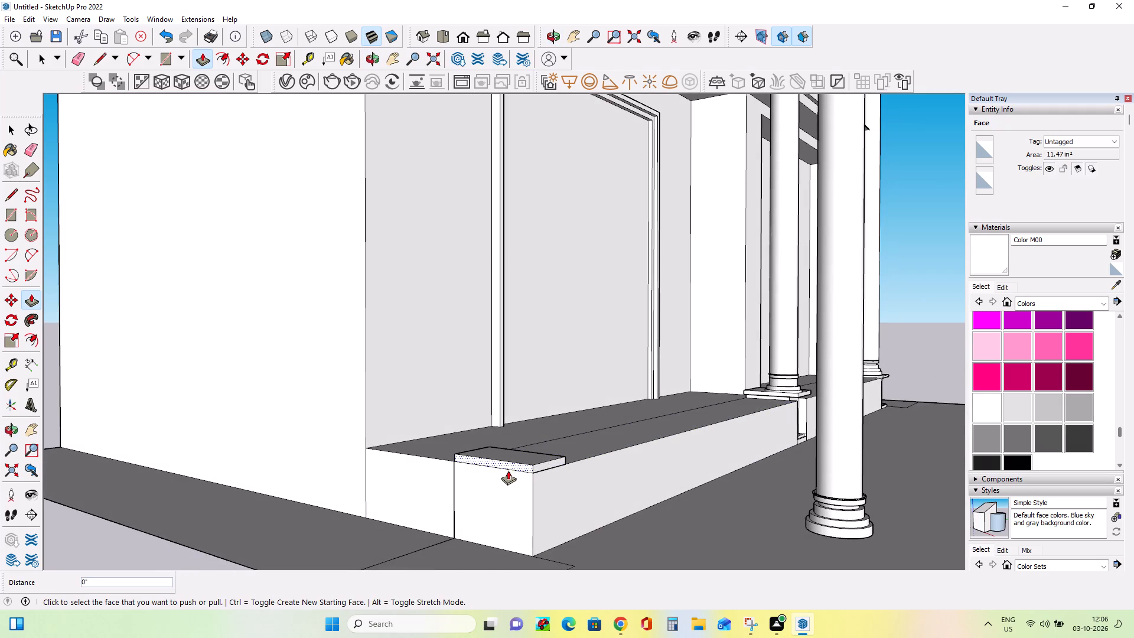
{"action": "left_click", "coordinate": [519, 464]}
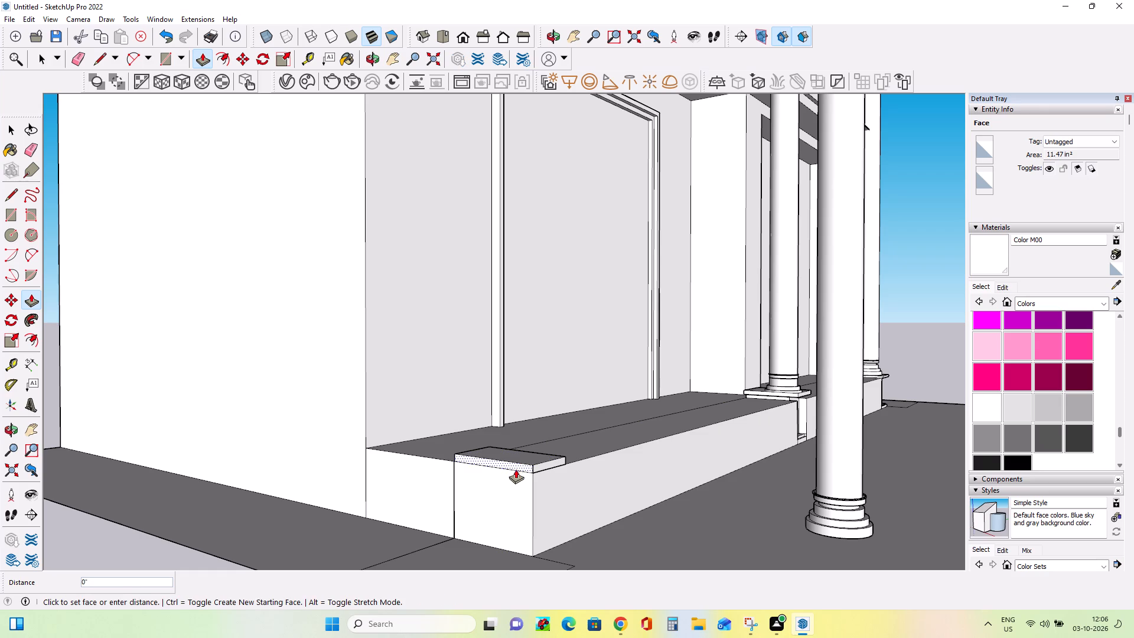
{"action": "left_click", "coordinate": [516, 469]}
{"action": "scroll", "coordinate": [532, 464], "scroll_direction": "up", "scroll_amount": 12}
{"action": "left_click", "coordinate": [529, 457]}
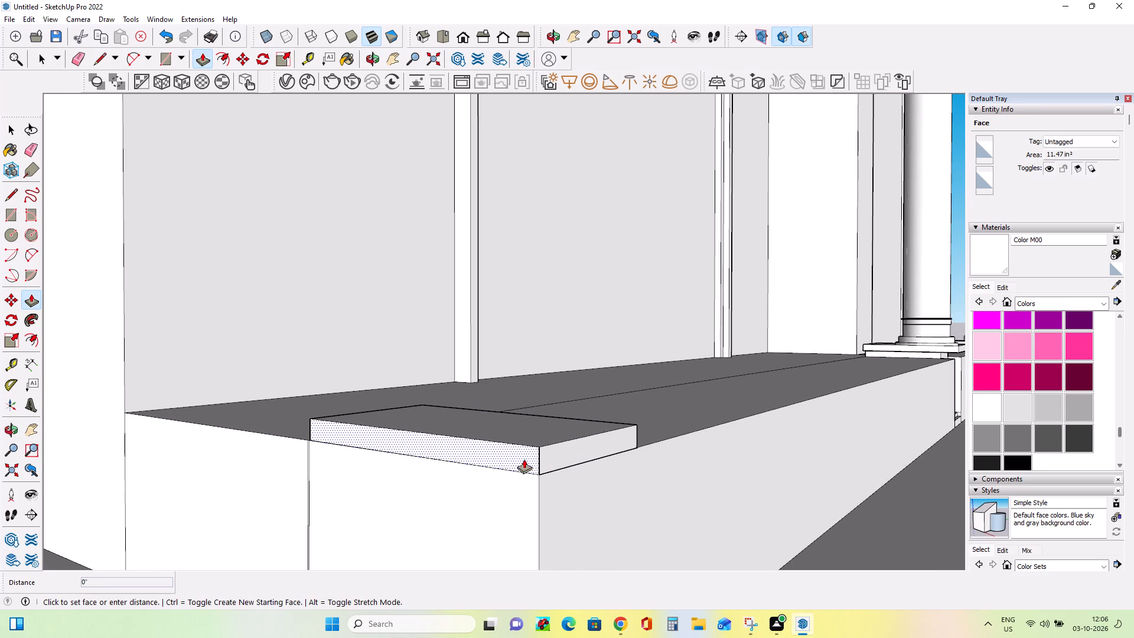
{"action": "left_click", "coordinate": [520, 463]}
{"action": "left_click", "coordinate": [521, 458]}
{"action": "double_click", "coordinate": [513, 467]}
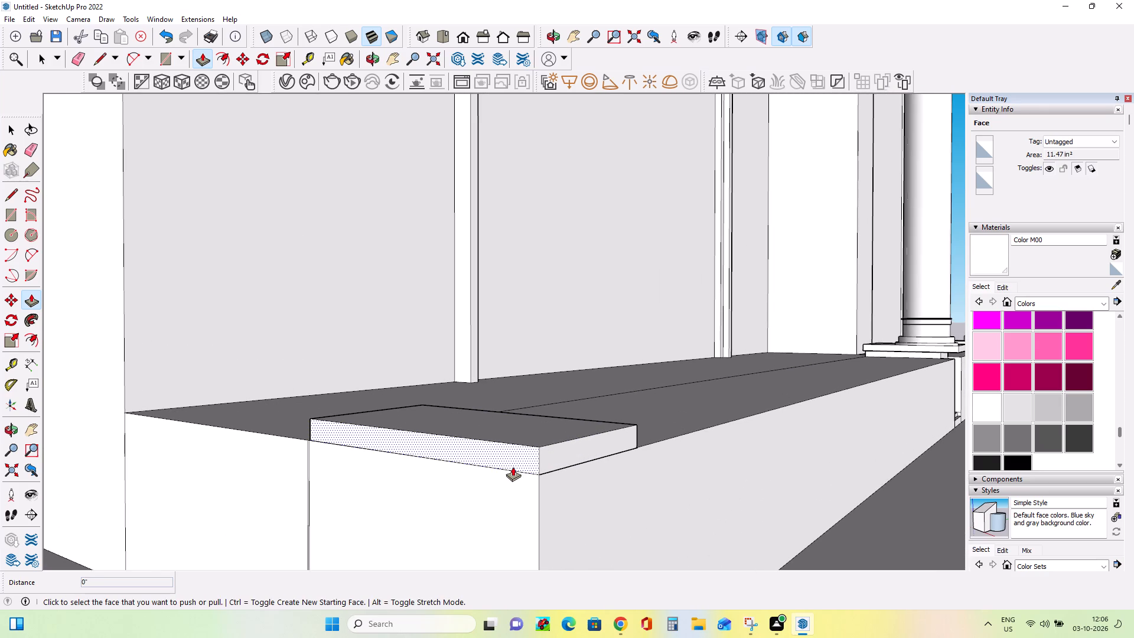
Pull the corner slab's front face outward by 3/8" so it overhangs the plinth.
{"action": "middle_click_drag", "start_coordinate": [588, 460], "coordinate": [461, 495]}
{"action": "left_click", "coordinate": [488, 474]}
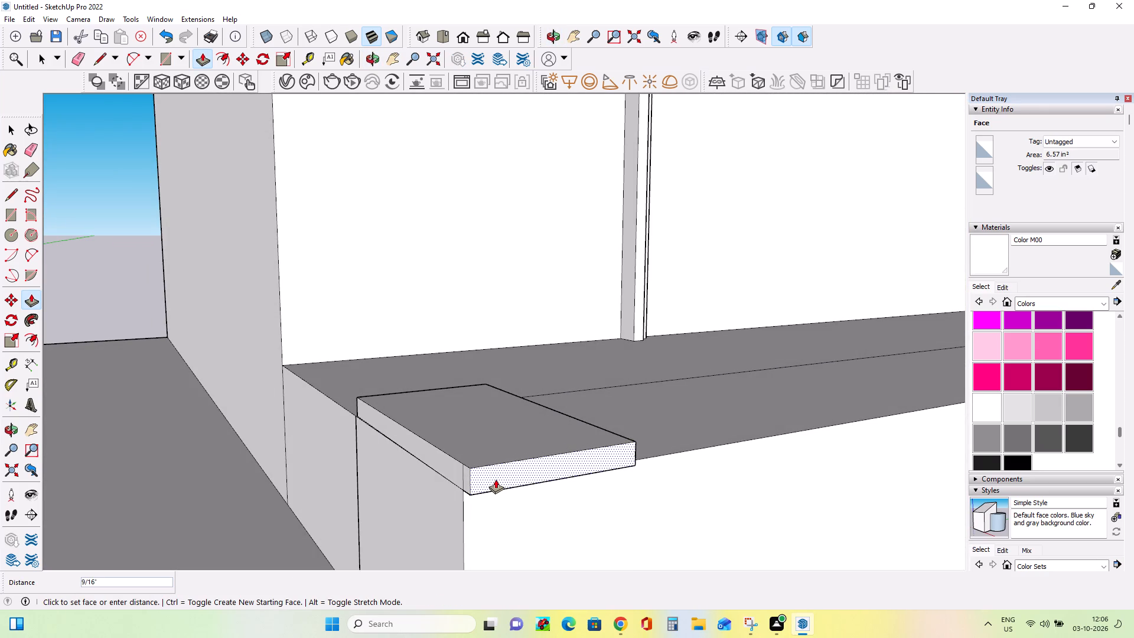
{"action": "left_click", "coordinate": [494, 476]}
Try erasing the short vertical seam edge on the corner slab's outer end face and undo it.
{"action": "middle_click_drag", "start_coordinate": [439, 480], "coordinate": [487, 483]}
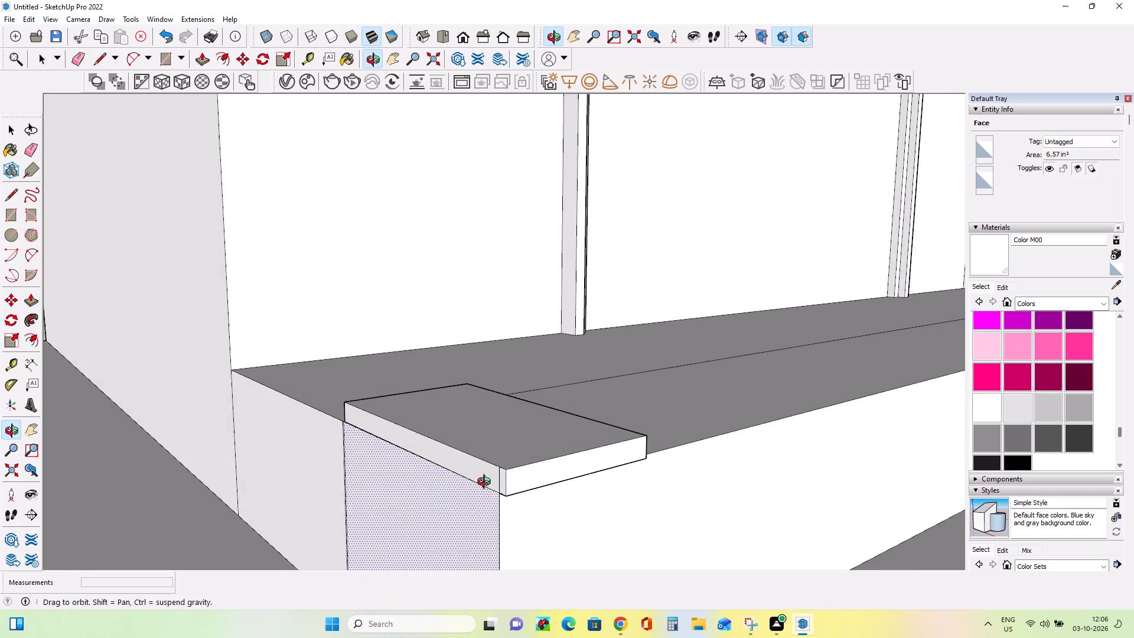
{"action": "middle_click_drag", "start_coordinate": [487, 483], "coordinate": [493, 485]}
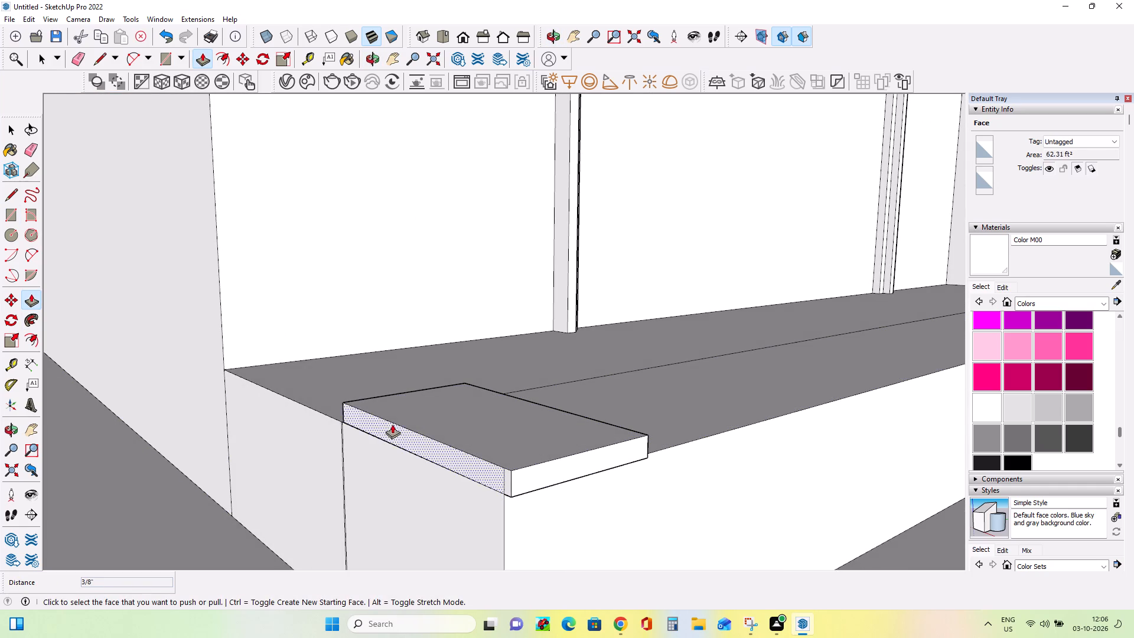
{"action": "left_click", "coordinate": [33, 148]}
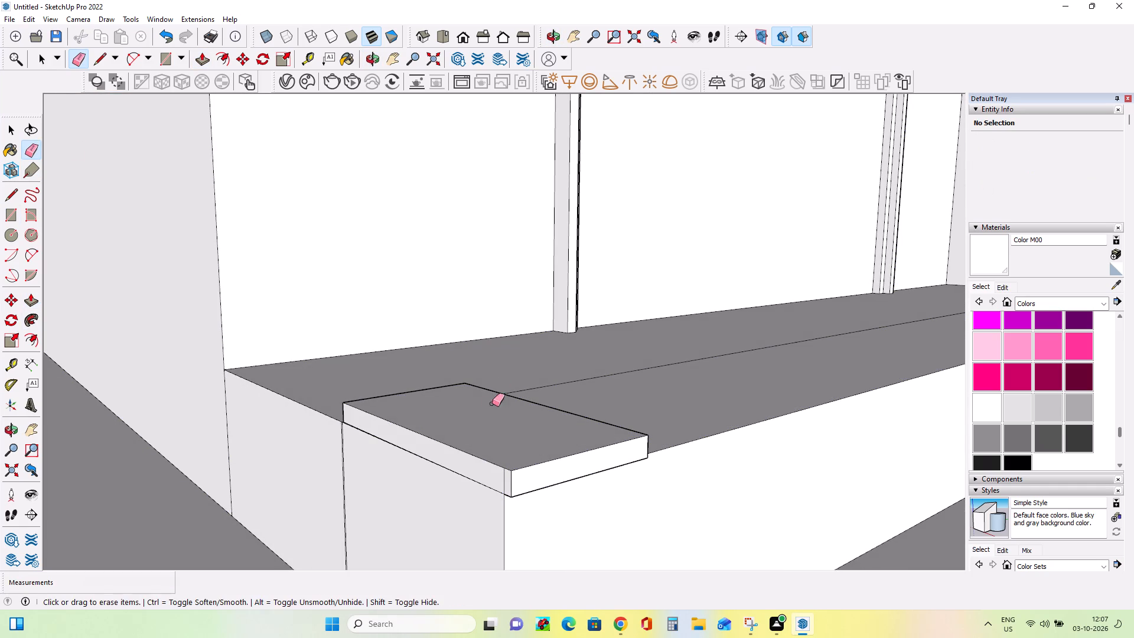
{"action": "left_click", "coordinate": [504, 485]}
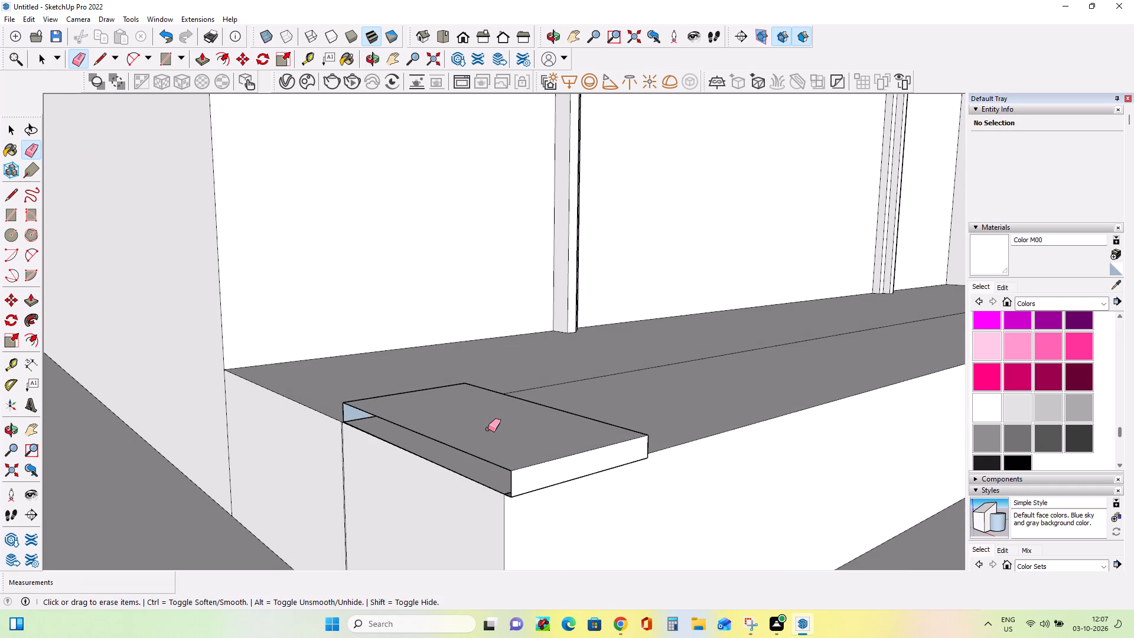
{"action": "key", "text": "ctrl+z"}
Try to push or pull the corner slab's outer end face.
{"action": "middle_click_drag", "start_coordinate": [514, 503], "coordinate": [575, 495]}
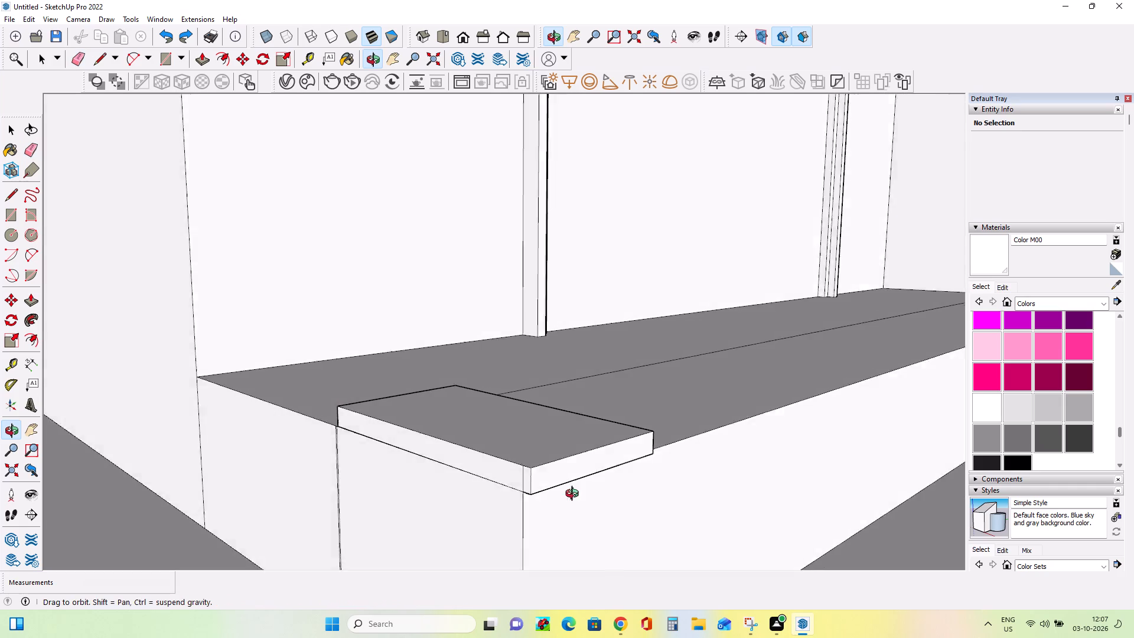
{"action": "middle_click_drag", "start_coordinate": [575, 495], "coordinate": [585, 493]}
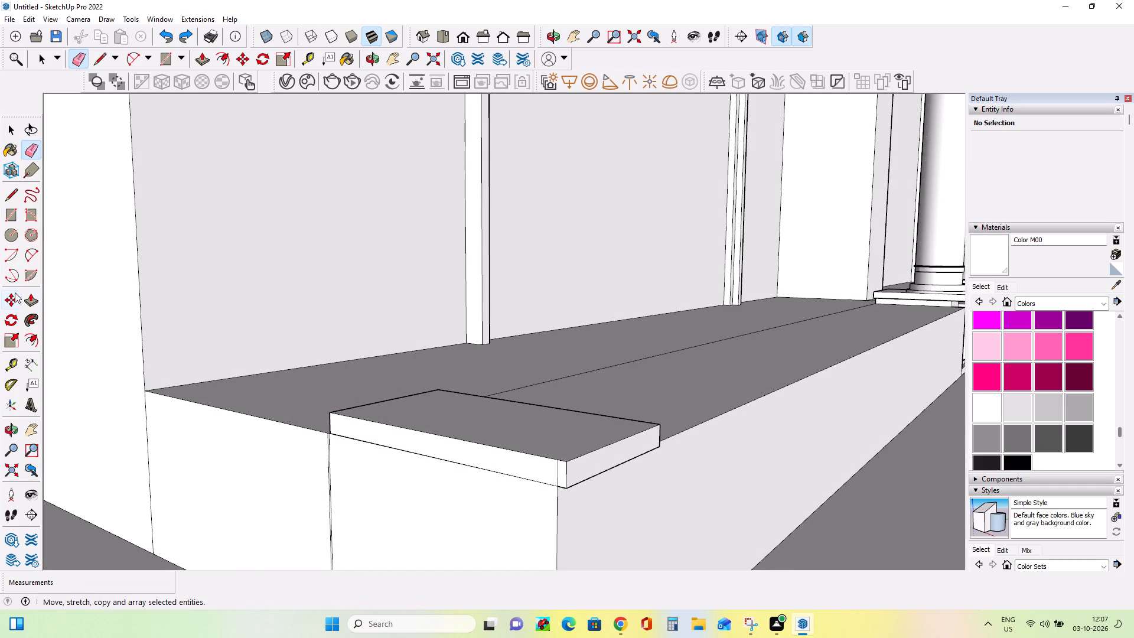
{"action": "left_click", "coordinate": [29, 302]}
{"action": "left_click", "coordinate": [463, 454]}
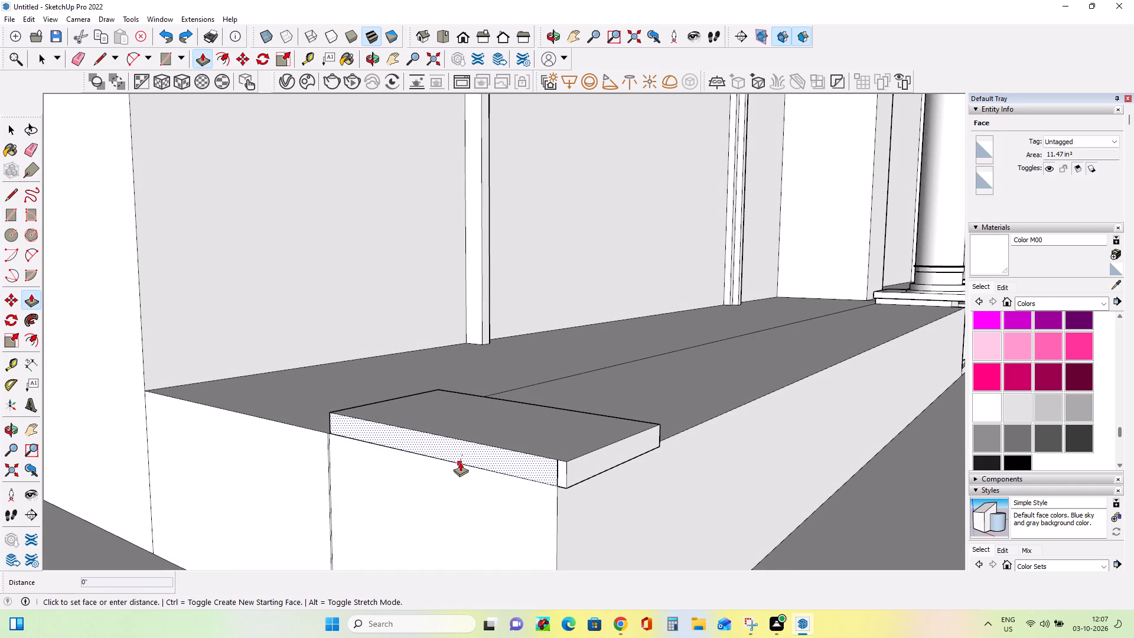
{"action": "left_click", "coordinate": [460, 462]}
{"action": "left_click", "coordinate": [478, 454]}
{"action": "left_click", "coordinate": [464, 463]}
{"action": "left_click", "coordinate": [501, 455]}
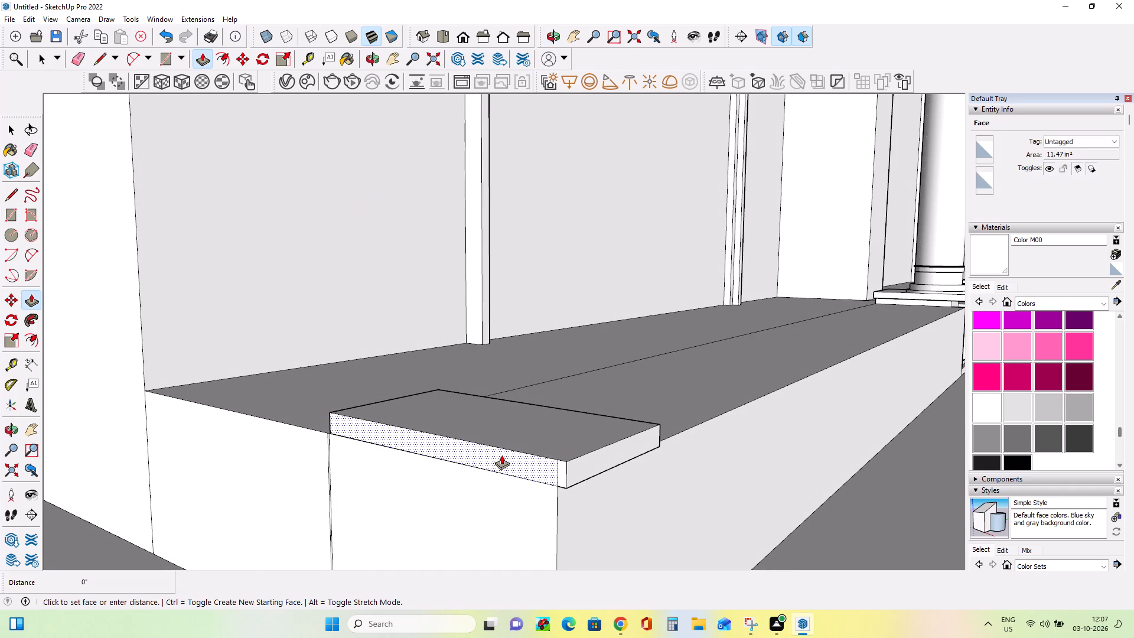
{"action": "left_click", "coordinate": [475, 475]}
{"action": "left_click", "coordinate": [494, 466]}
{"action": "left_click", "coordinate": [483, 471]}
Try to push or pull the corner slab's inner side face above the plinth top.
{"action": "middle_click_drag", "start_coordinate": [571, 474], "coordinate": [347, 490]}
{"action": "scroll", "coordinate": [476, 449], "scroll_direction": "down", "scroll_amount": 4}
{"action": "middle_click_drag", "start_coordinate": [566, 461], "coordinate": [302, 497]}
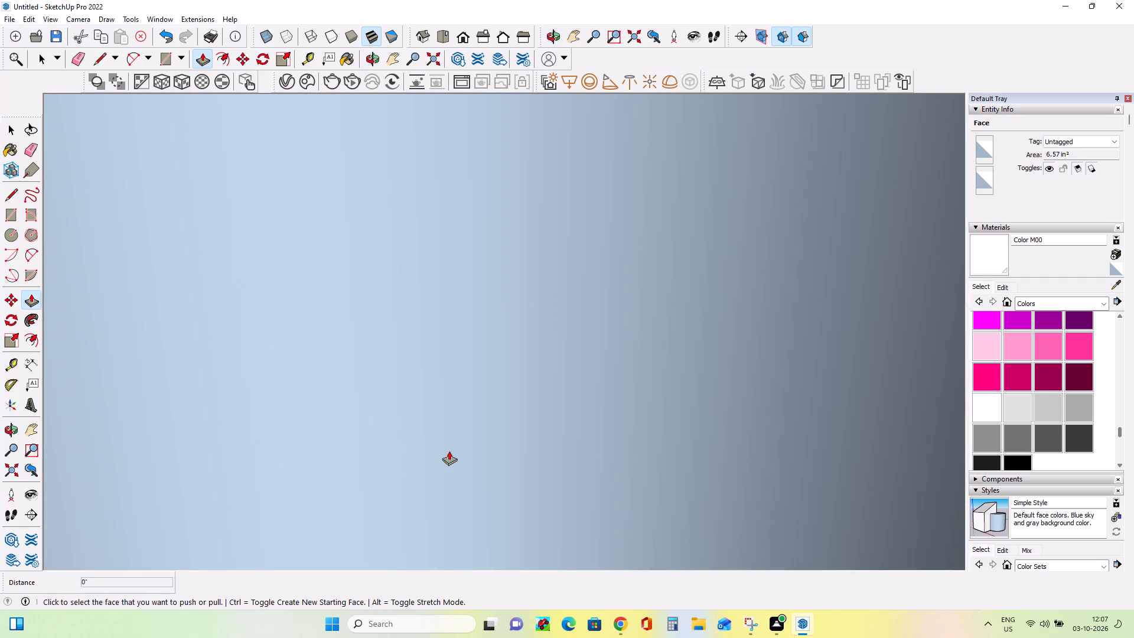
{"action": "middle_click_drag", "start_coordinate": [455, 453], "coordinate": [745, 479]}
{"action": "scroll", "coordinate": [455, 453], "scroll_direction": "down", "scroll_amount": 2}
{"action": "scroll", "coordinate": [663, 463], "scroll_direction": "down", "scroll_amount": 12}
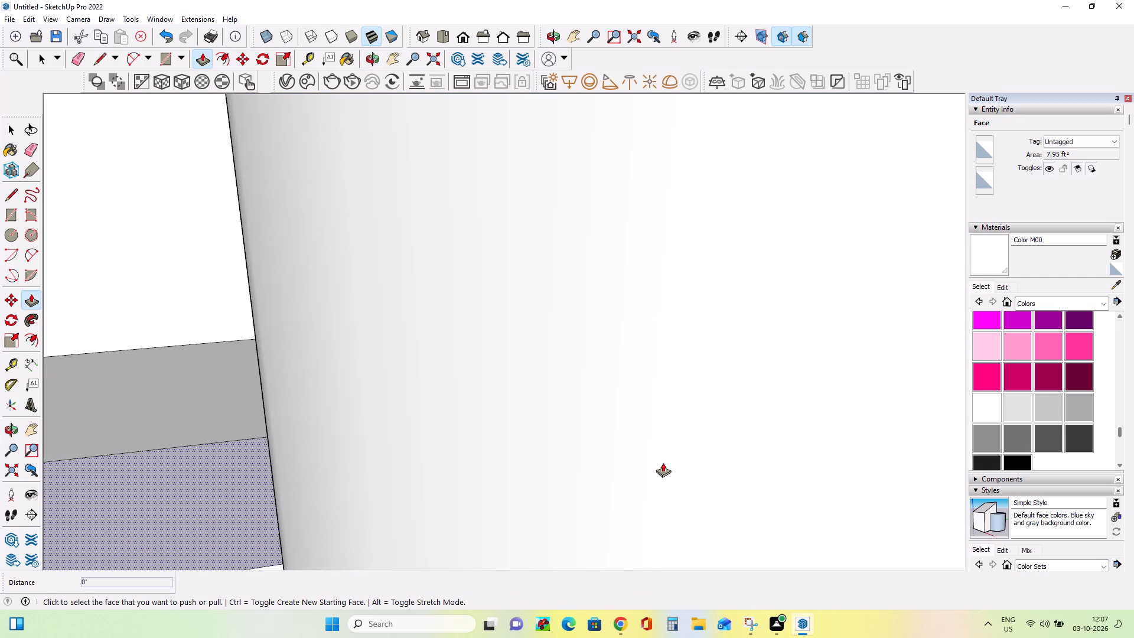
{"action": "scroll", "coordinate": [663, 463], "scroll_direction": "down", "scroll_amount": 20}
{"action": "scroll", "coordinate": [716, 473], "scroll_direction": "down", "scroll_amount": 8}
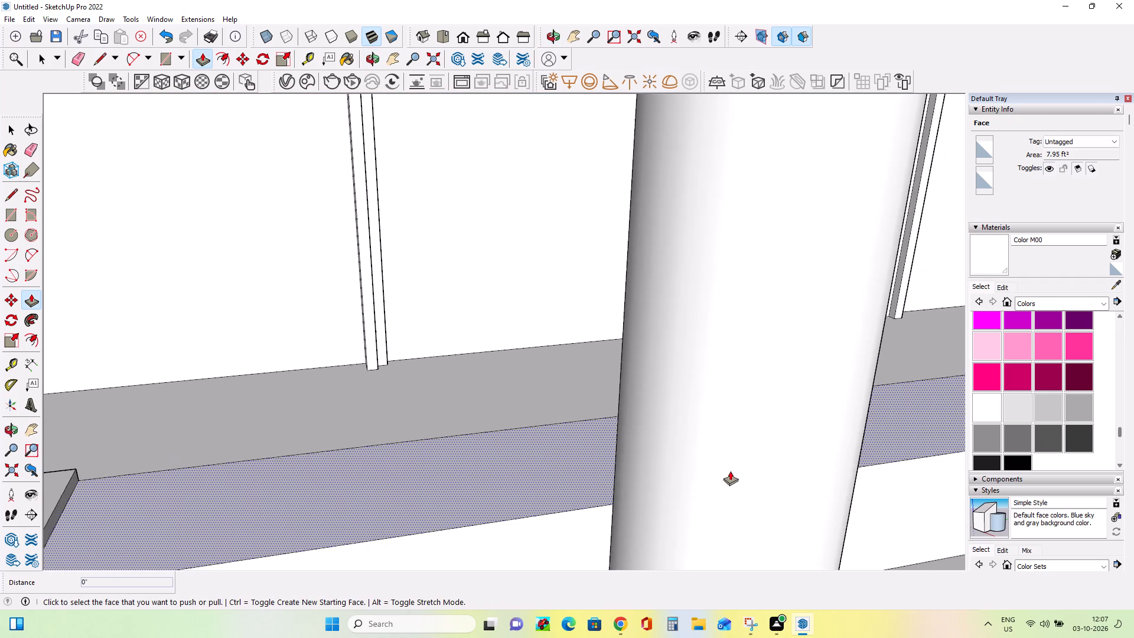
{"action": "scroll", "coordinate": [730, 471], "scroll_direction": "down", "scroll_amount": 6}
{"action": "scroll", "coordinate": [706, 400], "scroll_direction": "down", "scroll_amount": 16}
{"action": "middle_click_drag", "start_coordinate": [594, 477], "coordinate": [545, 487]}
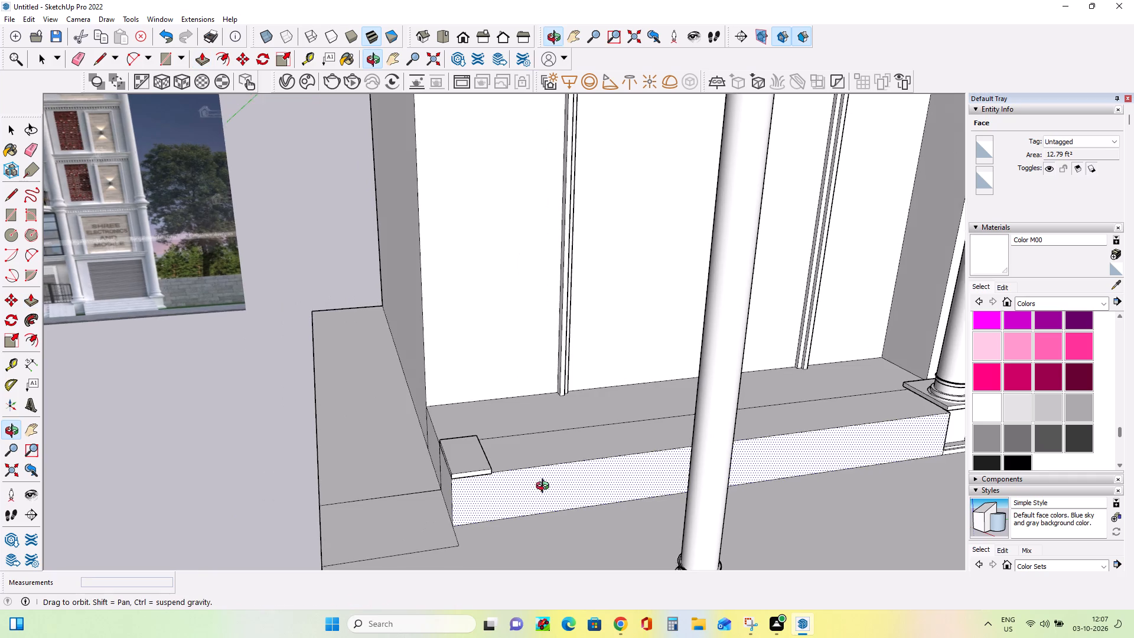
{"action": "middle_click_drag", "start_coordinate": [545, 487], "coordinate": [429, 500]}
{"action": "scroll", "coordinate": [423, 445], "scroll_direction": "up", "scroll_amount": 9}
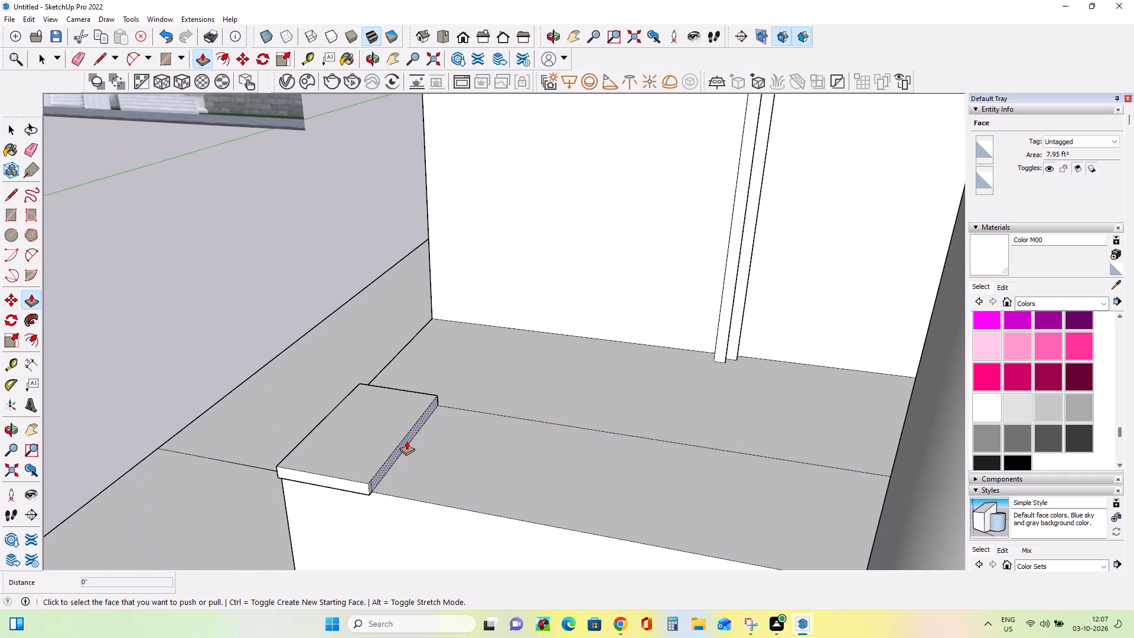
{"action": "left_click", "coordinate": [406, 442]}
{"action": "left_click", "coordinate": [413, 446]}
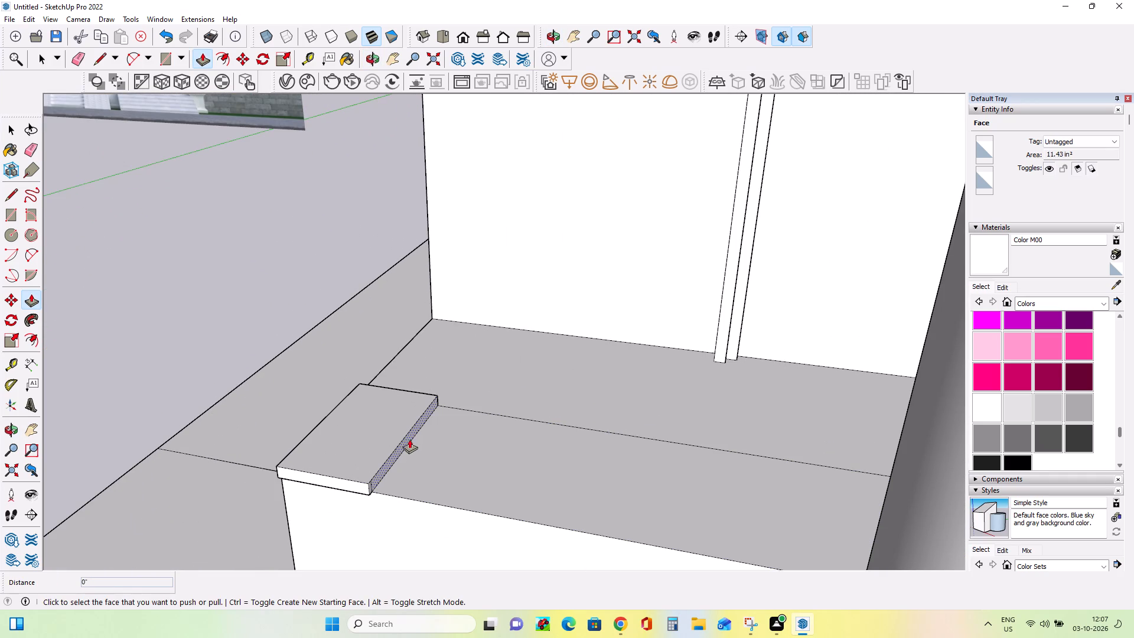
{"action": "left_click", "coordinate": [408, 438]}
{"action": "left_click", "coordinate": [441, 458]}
Lower the top face of the corner slab by 1/4".
{"action": "scroll", "coordinate": [540, 473], "scroll_direction": "down", "scroll_amount": 5}
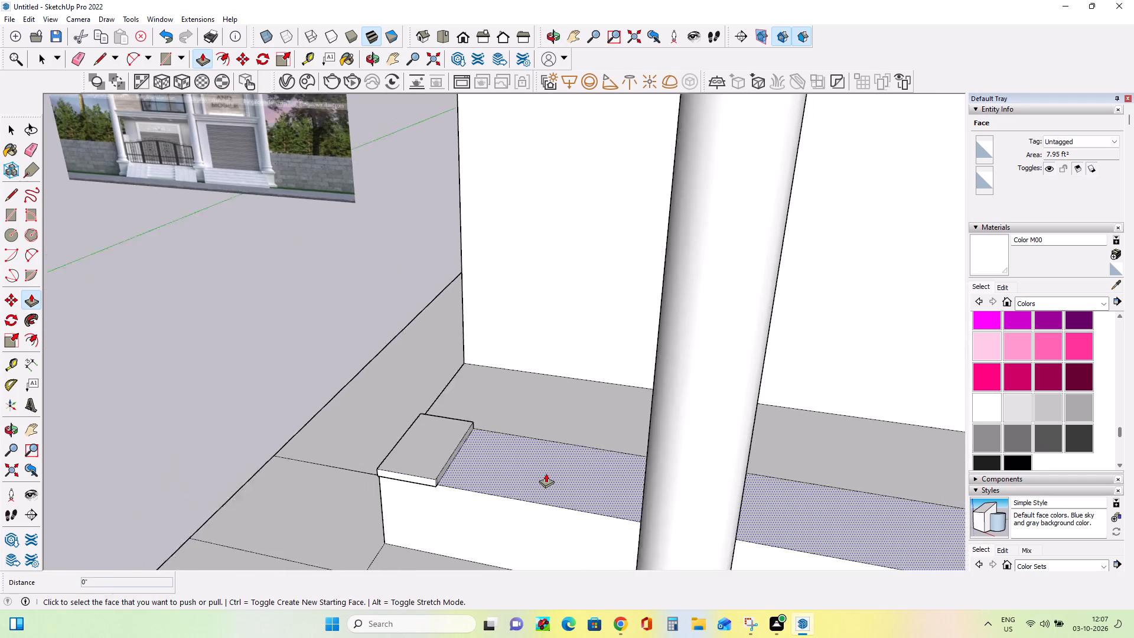
{"action": "scroll", "coordinate": [546, 473], "scroll_direction": "down", "scroll_amount": 6}
{"action": "middle_click_drag", "start_coordinate": [460, 492], "coordinate": [552, 455]}
{"action": "scroll", "coordinate": [549, 452], "scroll_direction": "down", "scroll_amount": 1}
{"action": "scroll", "coordinate": [513, 466], "scroll_direction": "up", "scroll_amount": 7}
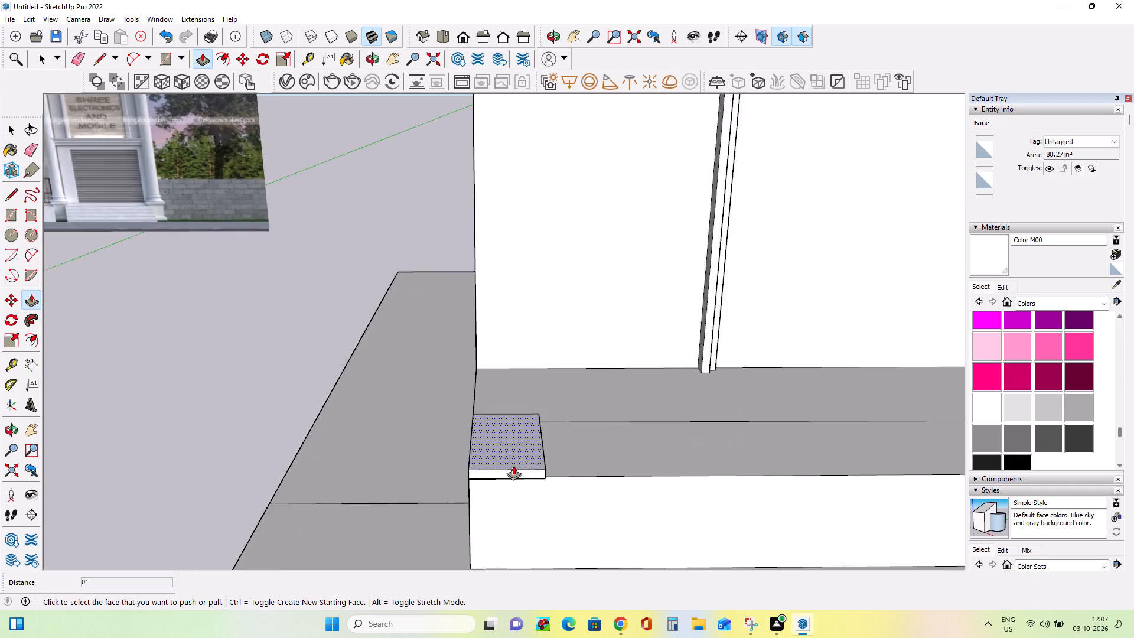
{"action": "scroll", "coordinate": [513, 466], "scroll_direction": "up", "scroll_amount": 2}
{"action": "middle_click_drag", "start_coordinate": [516, 473], "coordinate": [533, 467]}
{"action": "left_click", "coordinate": [533, 459]}
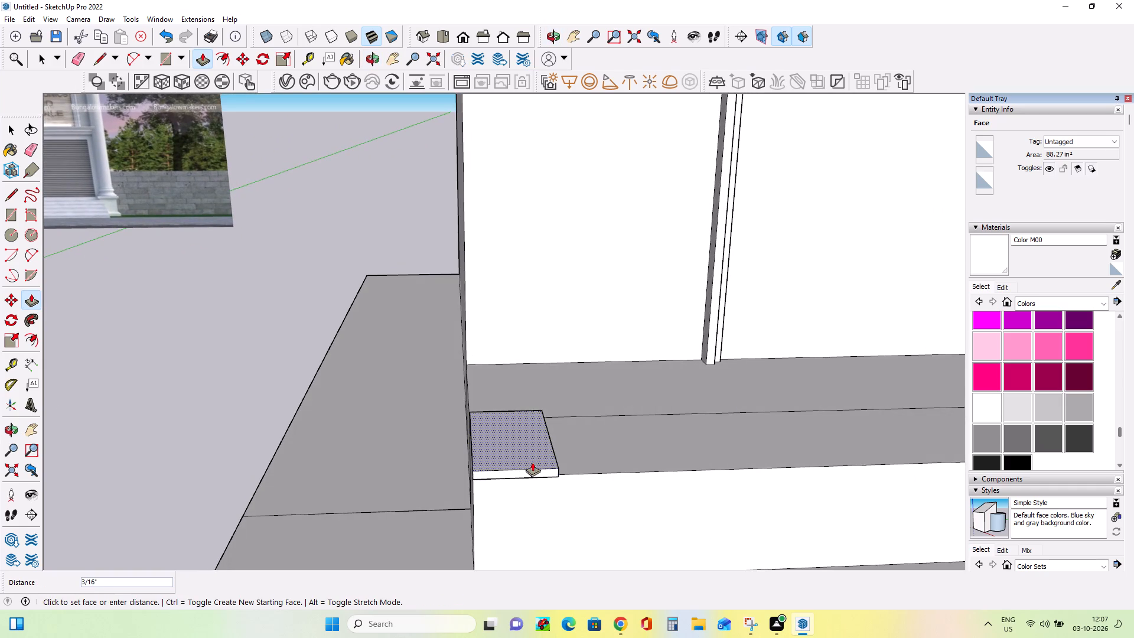
{"action": "left_click", "coordinate": [532, 462]}
Draw a vertical 9 13/16" line down the plinth's front face from the corner slab's inner lower corner to the base edge.
{"action": "scroll", "coordinate": [538, 465], "scroll_direction": "down", "scroll_amount": 12}
{"action": "middle_click_drag", "start_coordinate": [561, 503], "coordinate": [565, 465]}
{"action": "scroll", "coordinate": [545, 484], "scroll_direction": "up", "scroll_amount": 5}
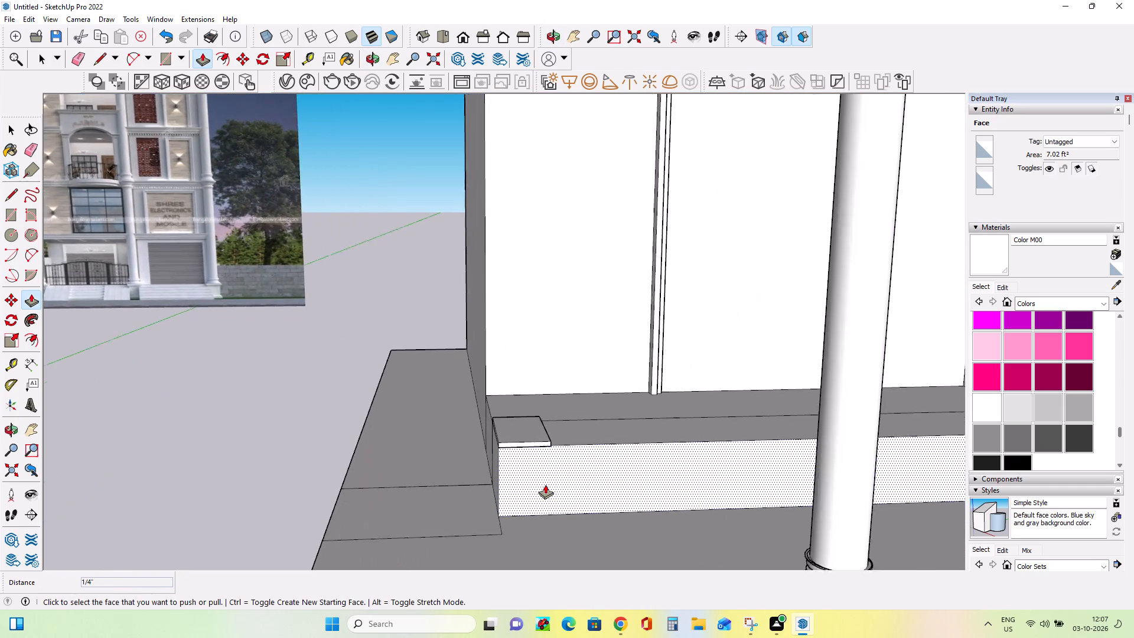
{"action": "scroll", "coordinate": [545, 484], "scroll_direction": "up", "scroll_amount": 2}
{"action": "middle_click", "coordinate": [544, 485]}
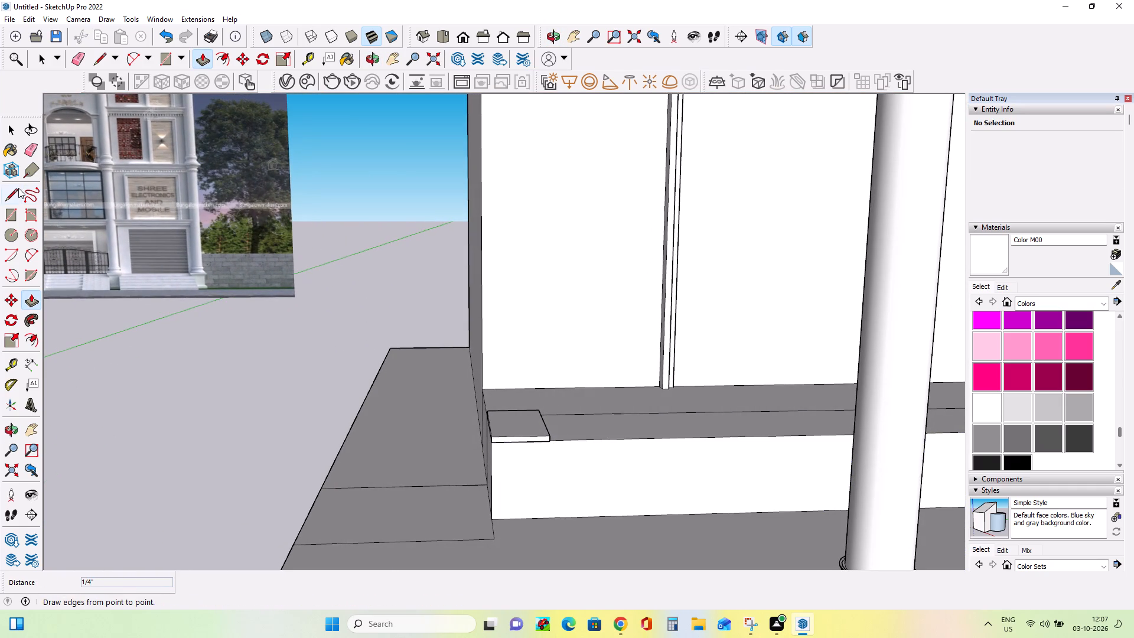
{"action": "left_click", "coordinate": [14, 191]}
{"action": "scroll", "coordinate": [594, 455], "scroll_direction": "up", "scroll_amount": 3}
{"action": "middle_click_drag", "start_coordinate": [543, 449], "coordinate": [537, 405]}
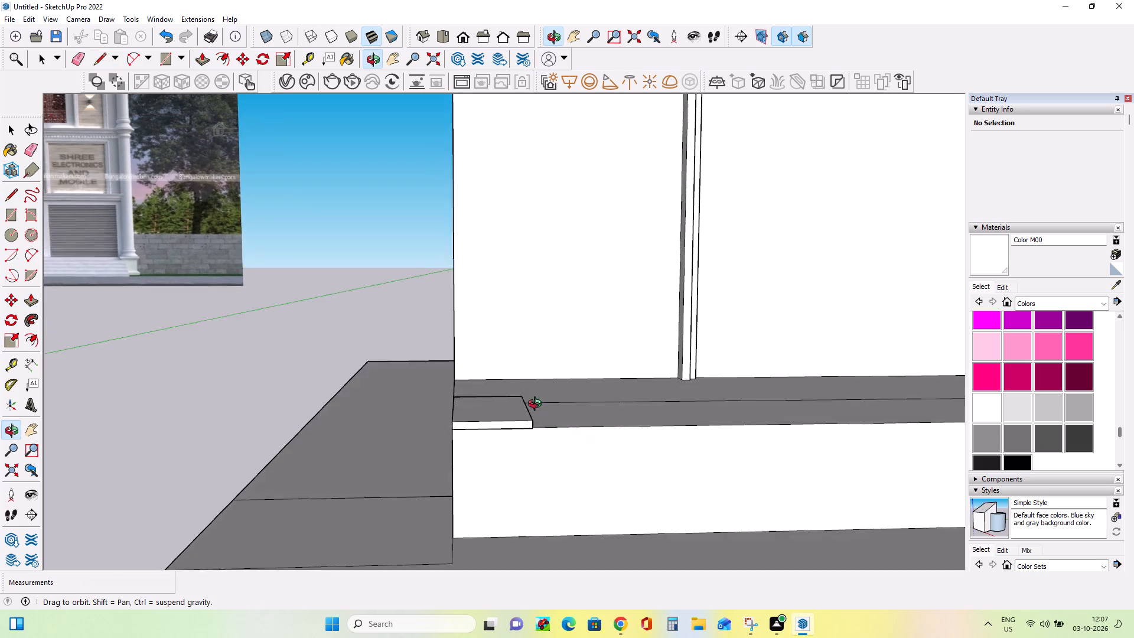
{"action": "middle_click_drag", "start_coordinate": [537, 405], "coordinate": [537, 385]}
{"action": "left_click", "coordinate": [533, 411]}
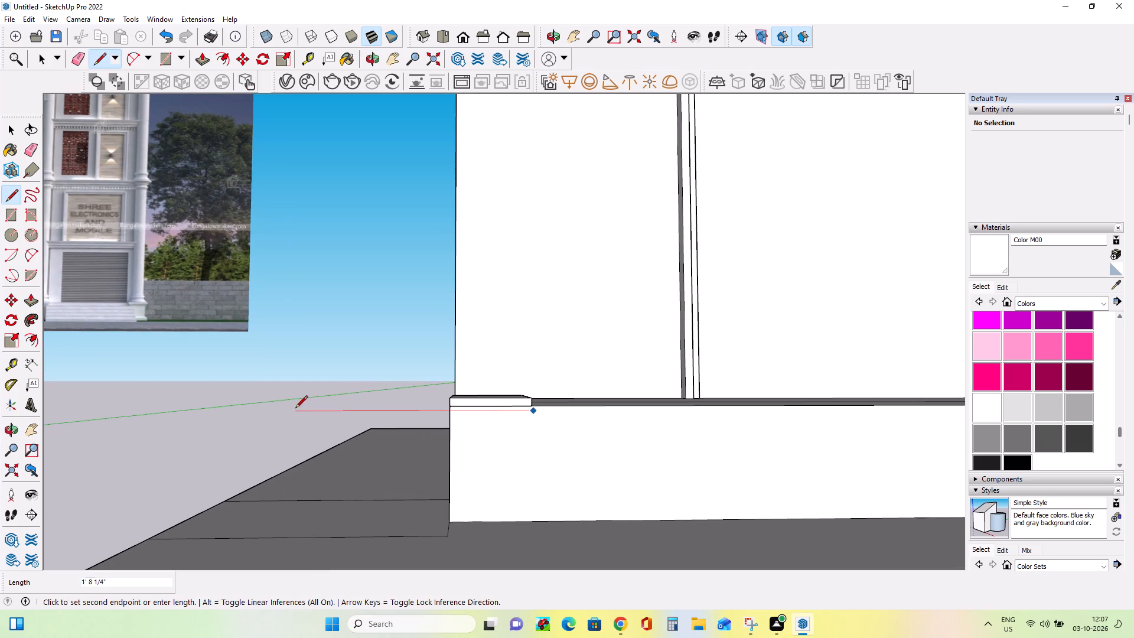
{"action": "key", "text": "Escape"}
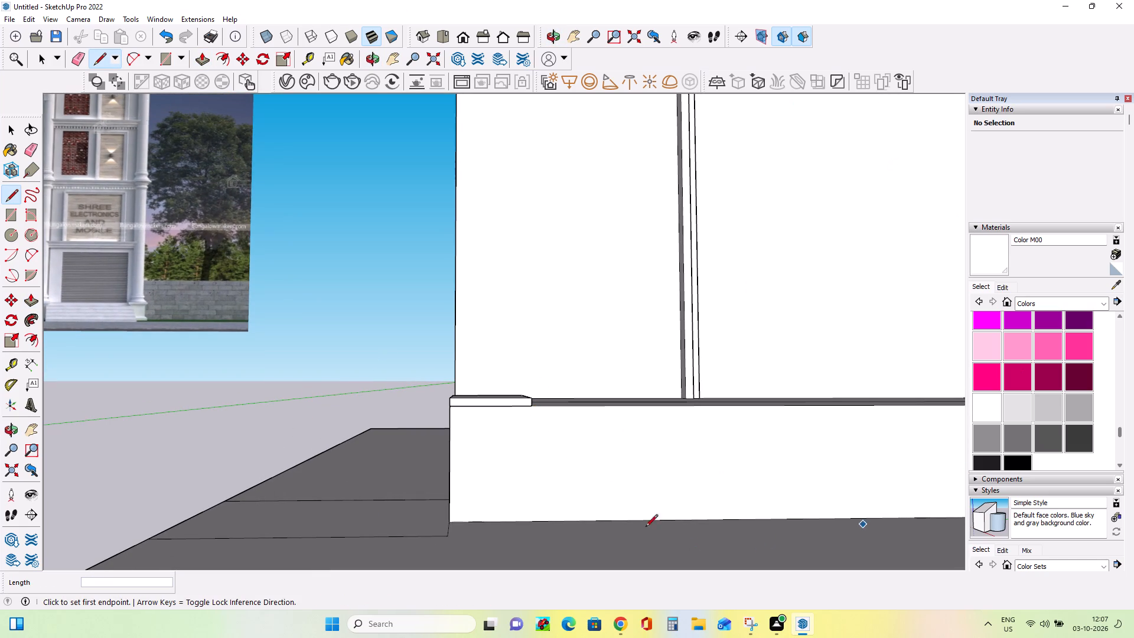
{"action": "scroll", "coordinate": [528, 415], "scroll_direction": "up", "scroll_amount": 4}
{"action": "middle_click_drag", "start_coordinate": [542, 428], "coordinate": [546, 358]}
{"action": "middle_click_drag", "start_coordinate": [542, 364], "coordinate": [537, 435]}
{"action": "scroll", "coordinate": [542, 382], "scroll_direction": "down", "scroll_amount": 1}
{"action": "scroll", "coordinate": [535, 433], "scroll_direction": "down", "scroll_amount": 7}
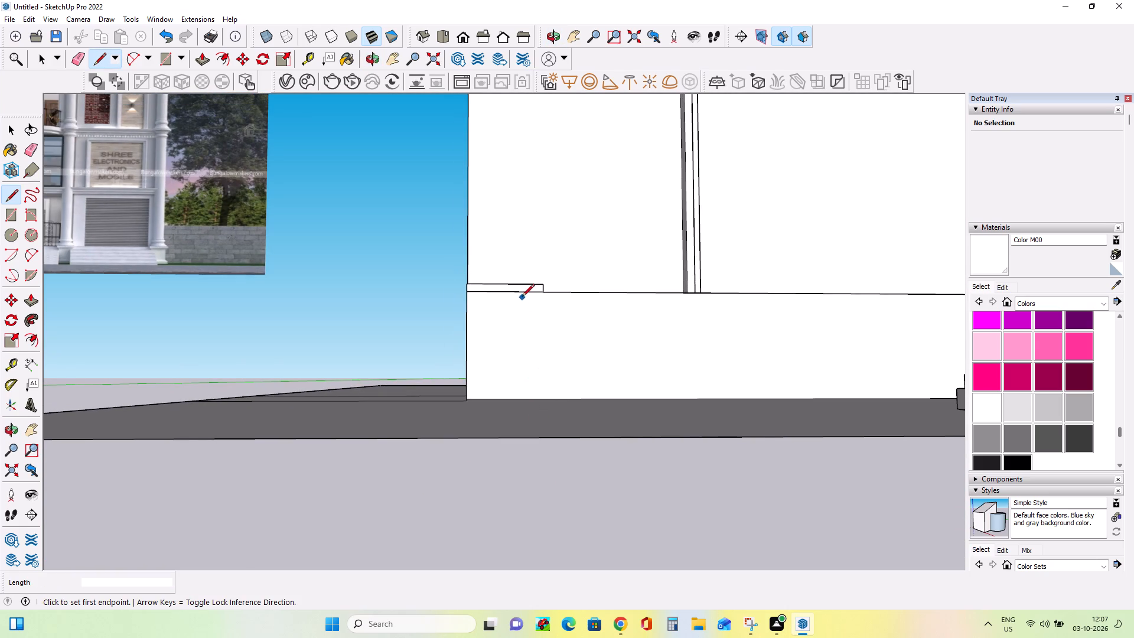
{"action": "scroll", "coordinate": [533, 301], "scroll_direction": "up", "scroll_amount": 6}
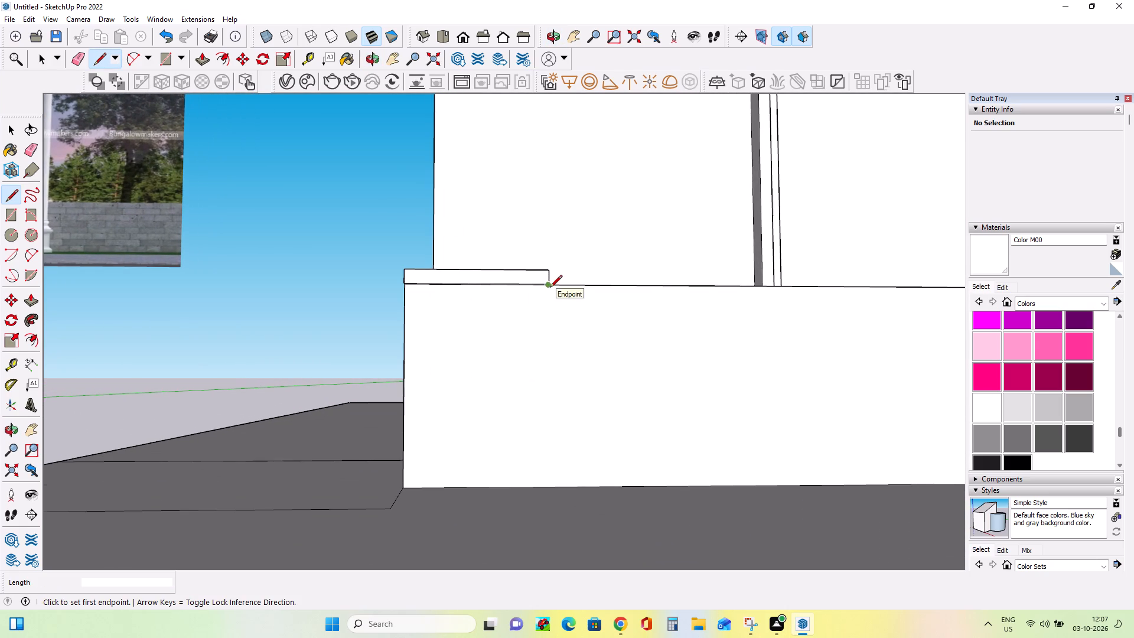
{"action": "left_click", "coordinate": [550, 288]}
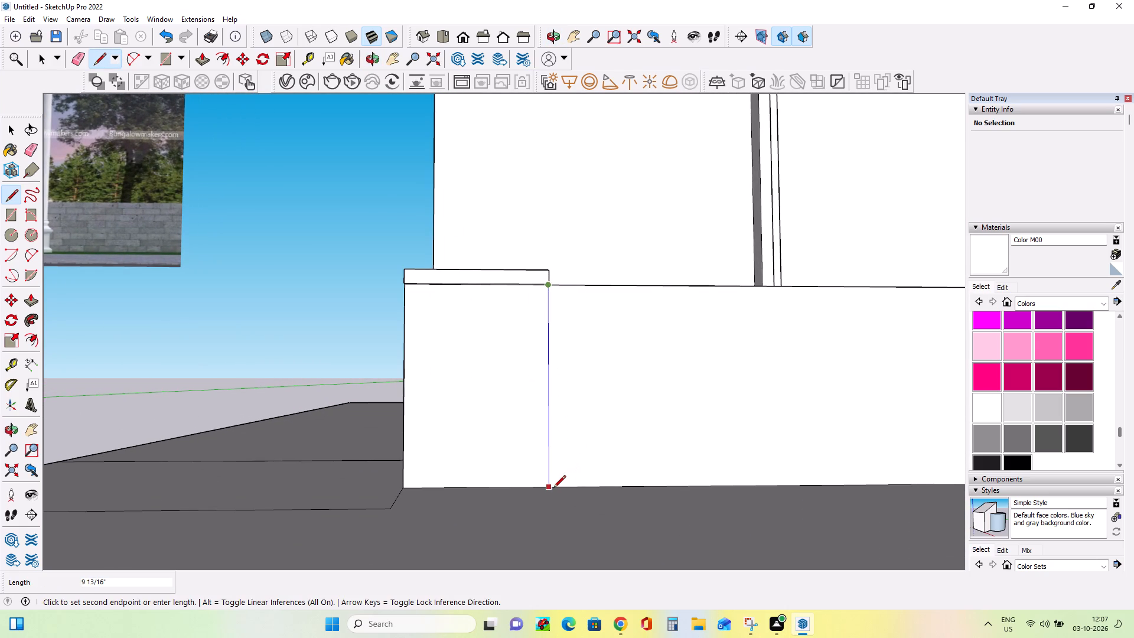
{"action": "left_click", "coordinate": [553, 490]}
Draw two stacked rectangles at the foot of the pedestal's front face, about 7" by 1 1/2" and above it 7" by 5/8".
{"action": "scroll", "coordinate": [553, 483], "scroll_direction": "down", "scroll_amount": 7}
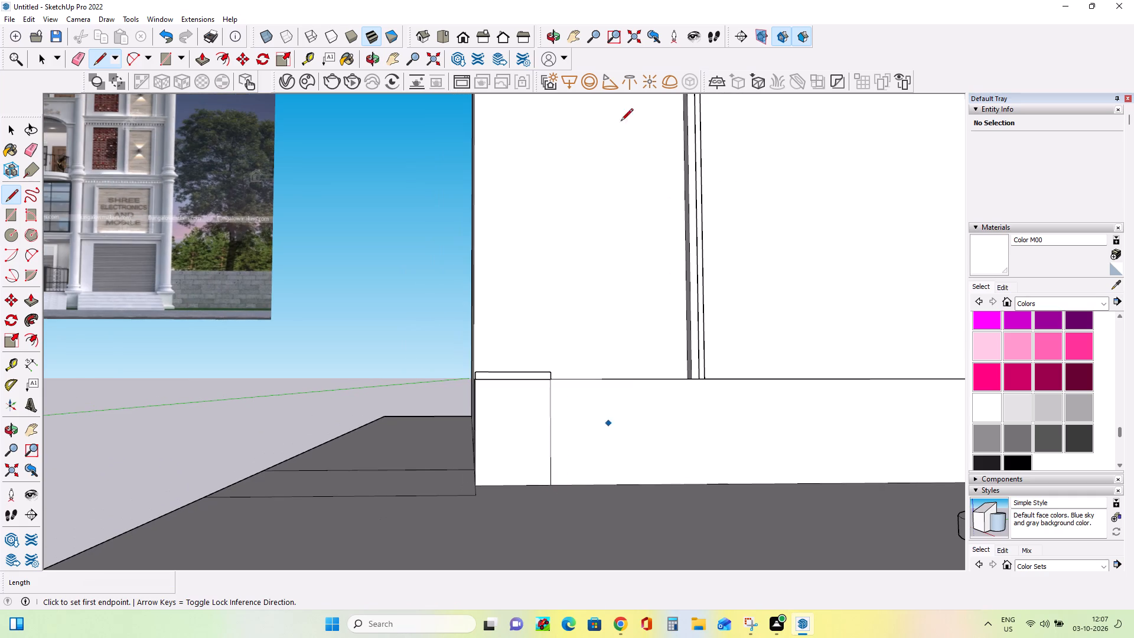
{"action": "left_click", "coordinate": [6, 211]}
{"action": "left_click", "coordinate": [549, 486]}
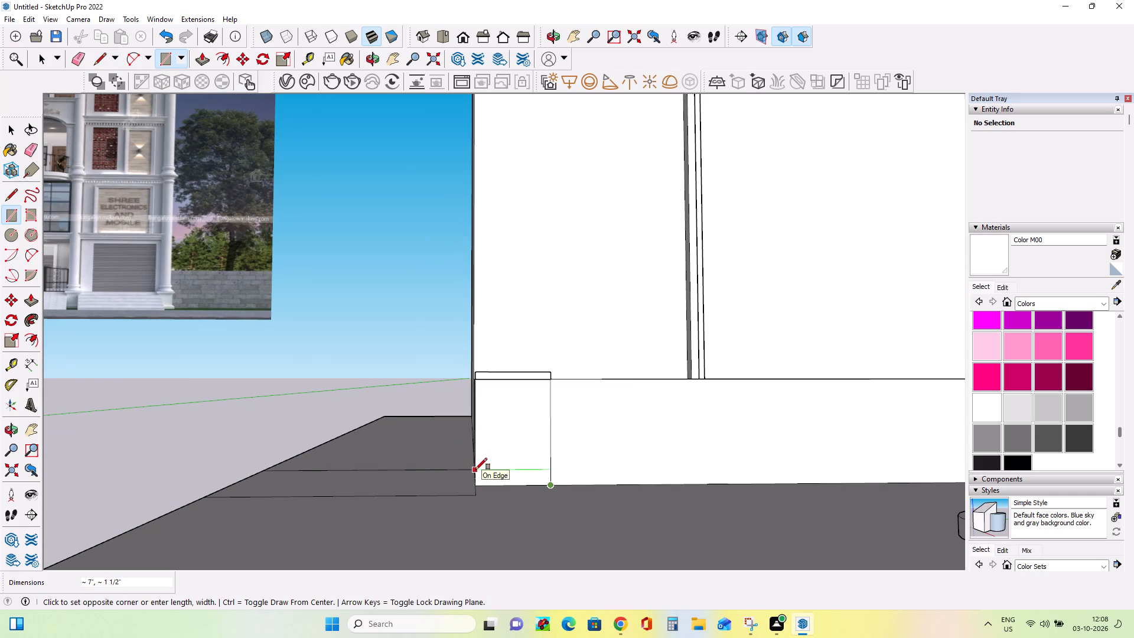
{"action": "left_click", "coordinate": [475, 470]}
{"action": "left_click", "coordinate": [551, 469]}
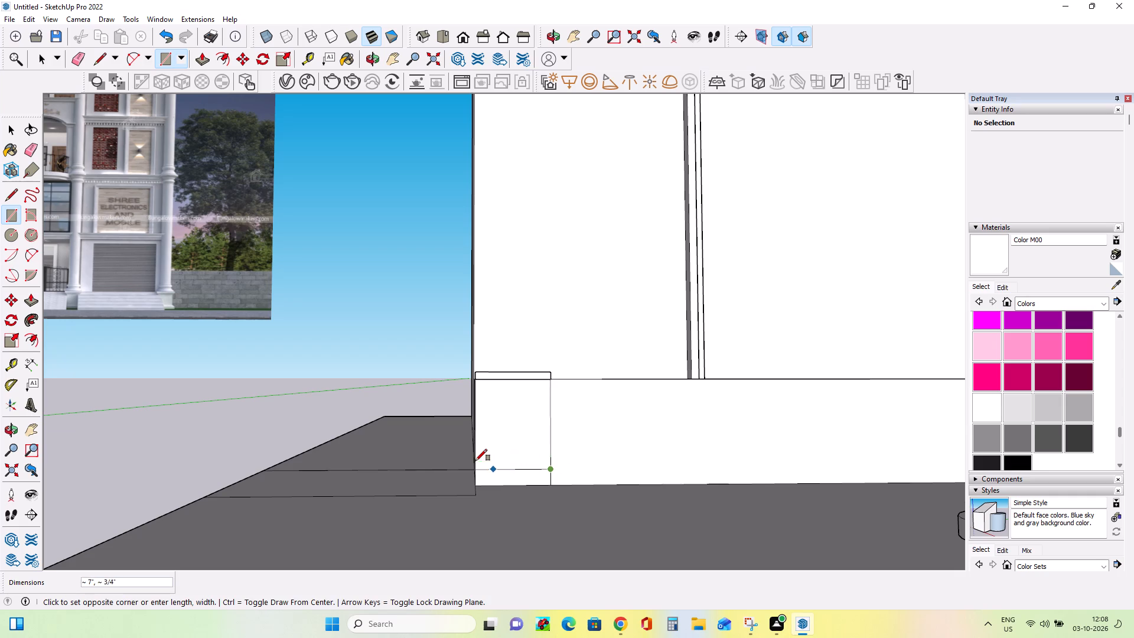
{"action": "left_click", "coordinate": [475, 463]}
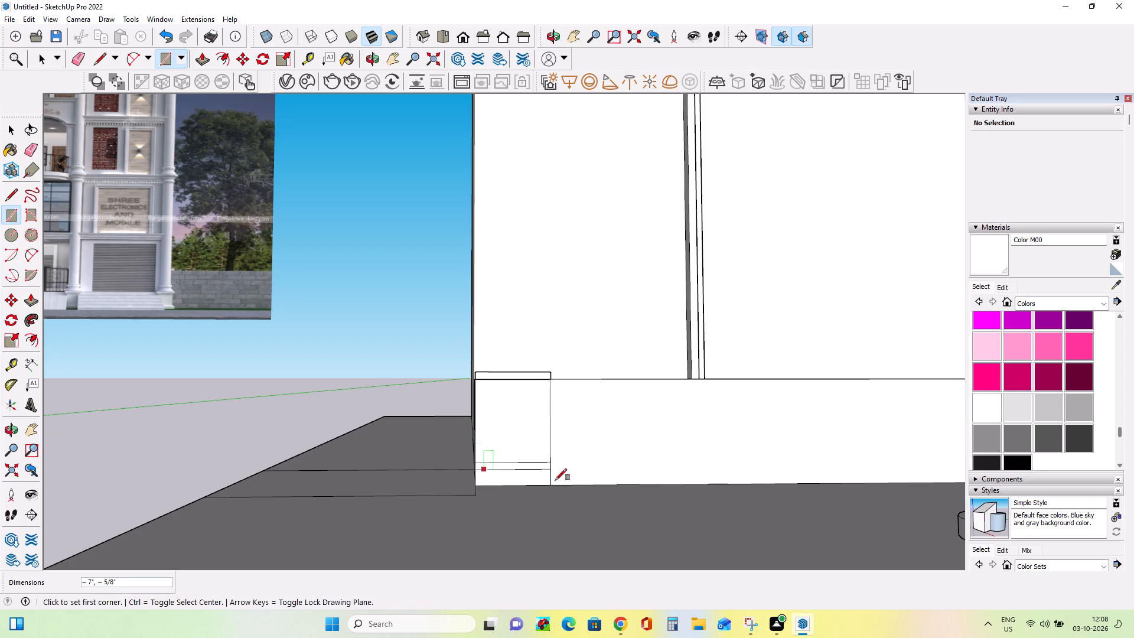
Push the pedestal's large front face below the corner slab inward by about 2 3/4".
{"action": "left_click", "coordinate": [31, 300]}
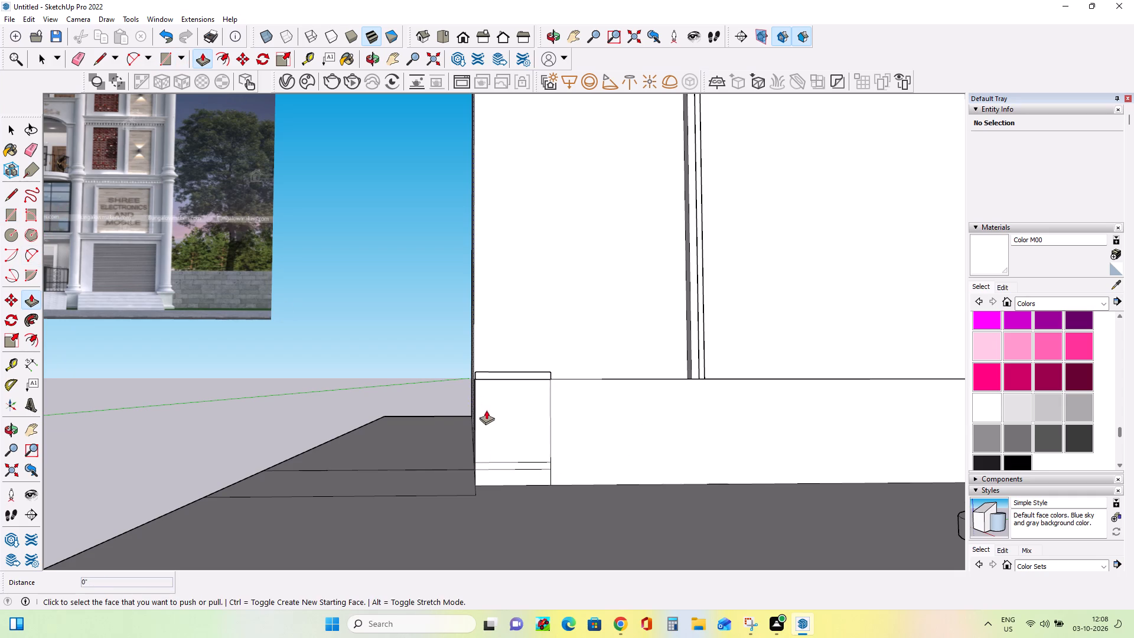
{"action": "left_click", "coordinate": [486, 411]}
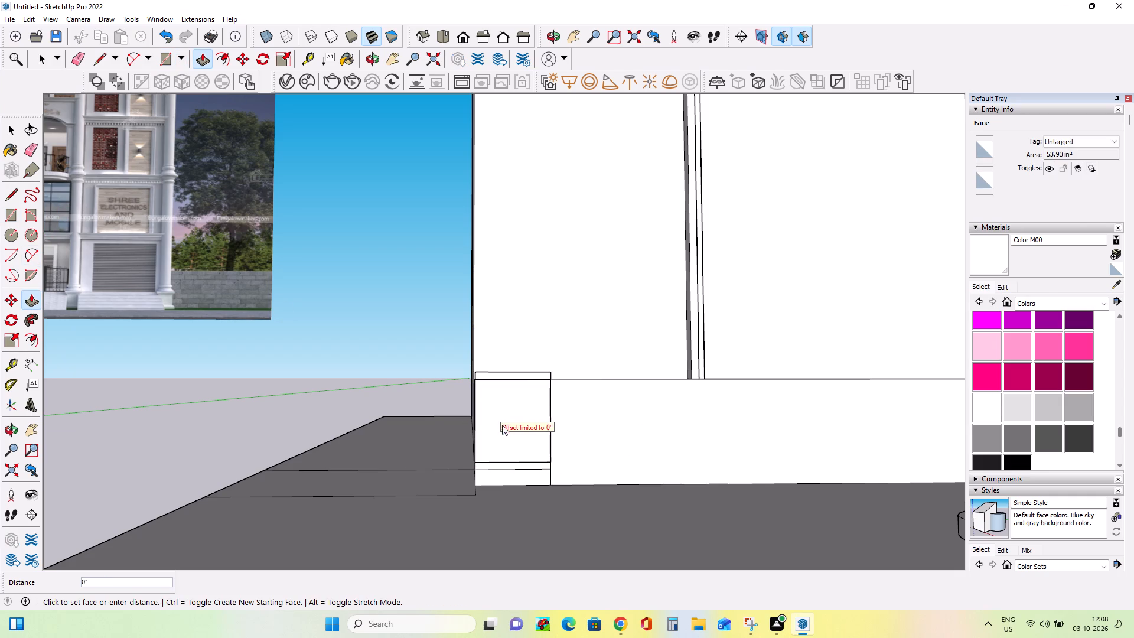
{"action": "left_click", "coordinate": [489, 432]}
{"action": "left_click", "coordinate": [483, 426]}
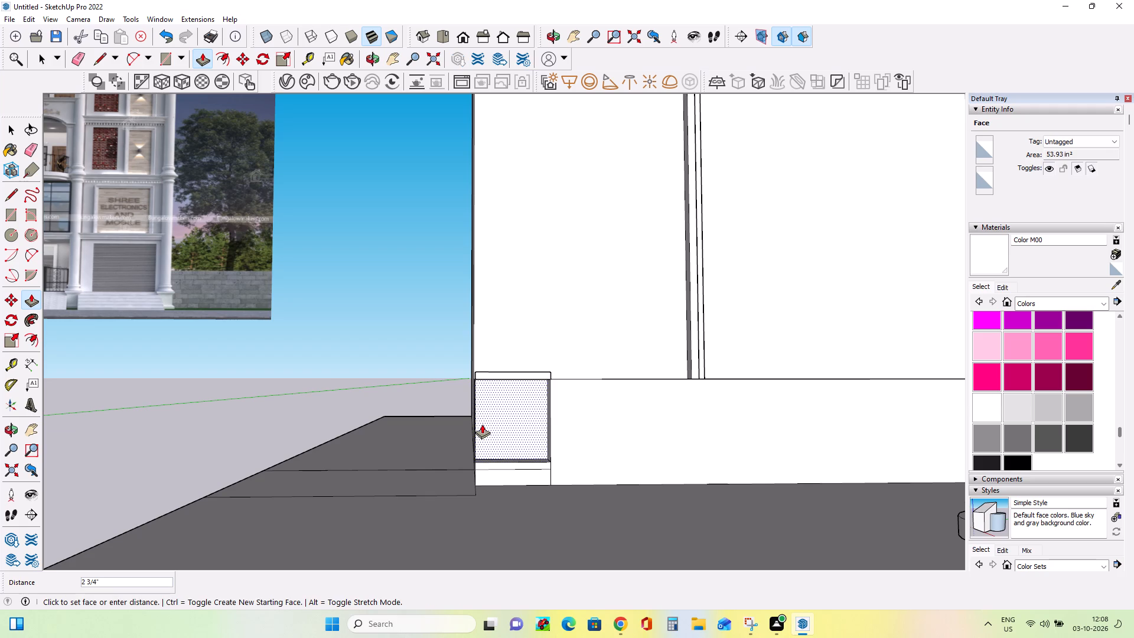
{"action": "left_click", "coordinate": [482, 424]}
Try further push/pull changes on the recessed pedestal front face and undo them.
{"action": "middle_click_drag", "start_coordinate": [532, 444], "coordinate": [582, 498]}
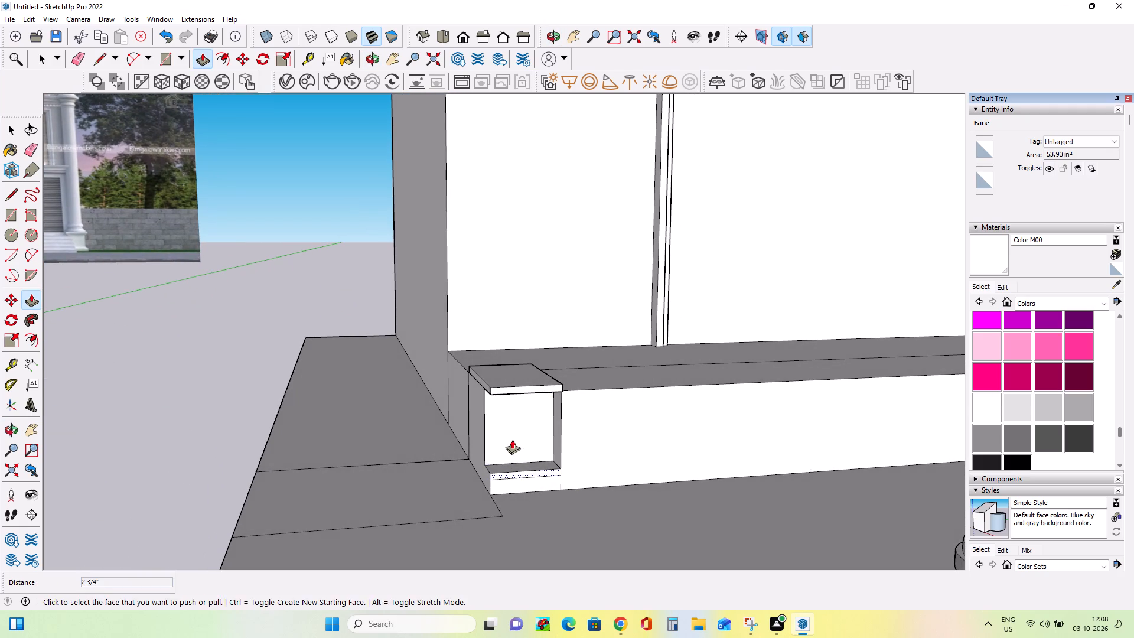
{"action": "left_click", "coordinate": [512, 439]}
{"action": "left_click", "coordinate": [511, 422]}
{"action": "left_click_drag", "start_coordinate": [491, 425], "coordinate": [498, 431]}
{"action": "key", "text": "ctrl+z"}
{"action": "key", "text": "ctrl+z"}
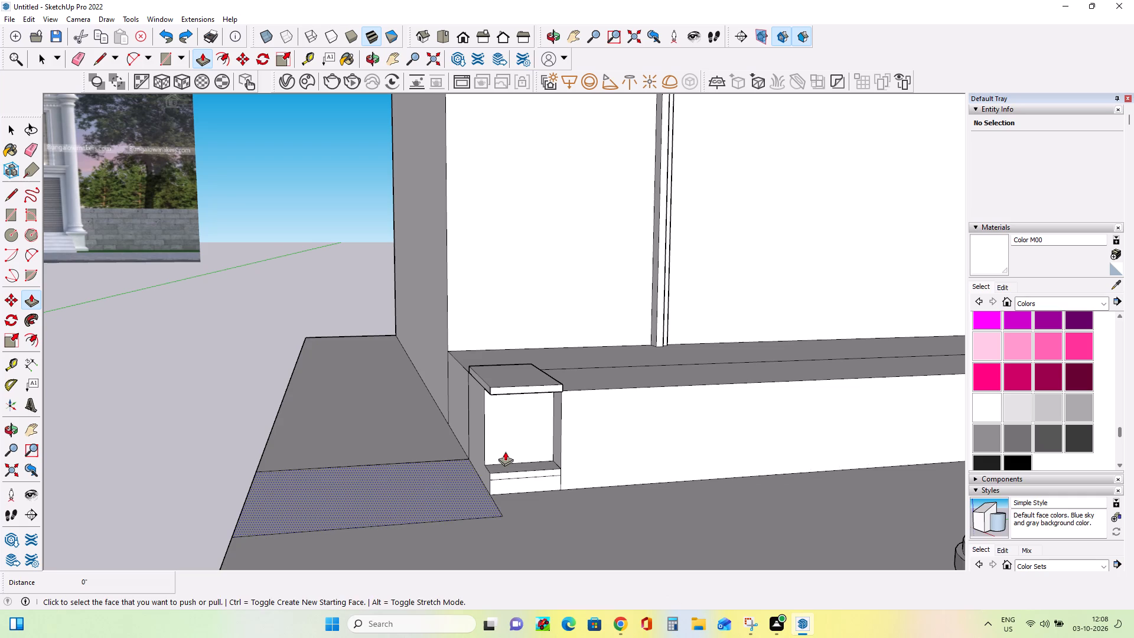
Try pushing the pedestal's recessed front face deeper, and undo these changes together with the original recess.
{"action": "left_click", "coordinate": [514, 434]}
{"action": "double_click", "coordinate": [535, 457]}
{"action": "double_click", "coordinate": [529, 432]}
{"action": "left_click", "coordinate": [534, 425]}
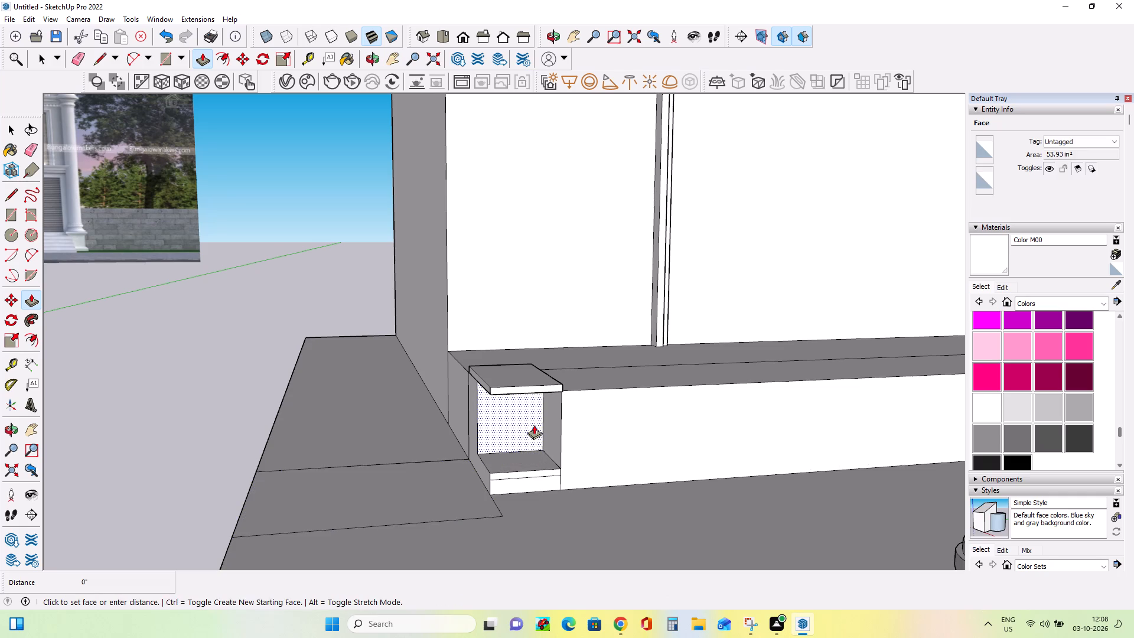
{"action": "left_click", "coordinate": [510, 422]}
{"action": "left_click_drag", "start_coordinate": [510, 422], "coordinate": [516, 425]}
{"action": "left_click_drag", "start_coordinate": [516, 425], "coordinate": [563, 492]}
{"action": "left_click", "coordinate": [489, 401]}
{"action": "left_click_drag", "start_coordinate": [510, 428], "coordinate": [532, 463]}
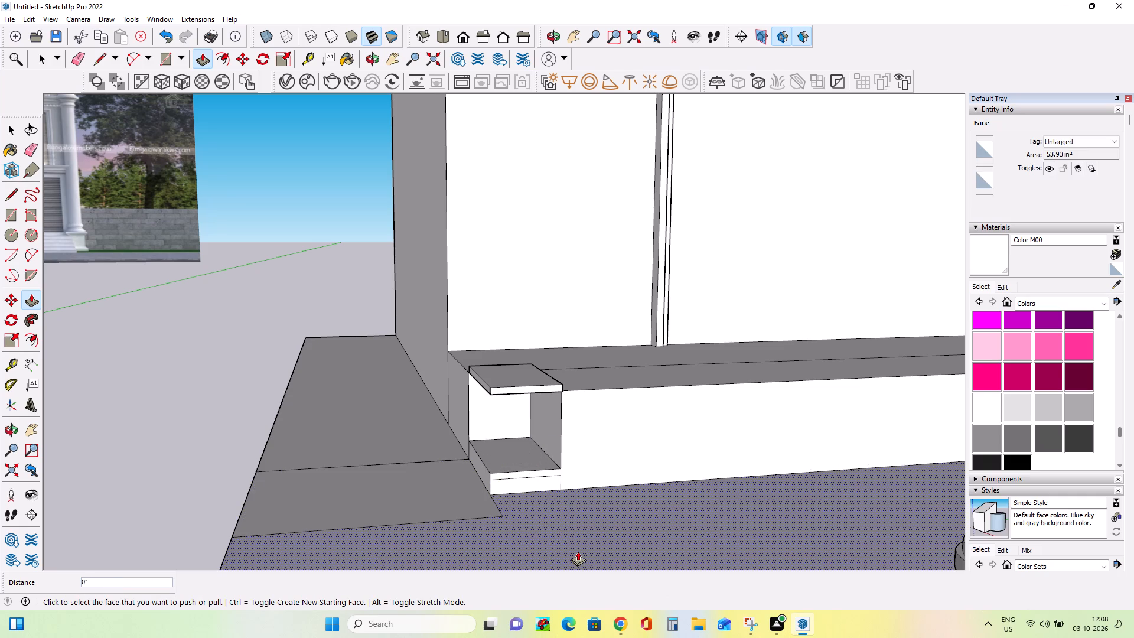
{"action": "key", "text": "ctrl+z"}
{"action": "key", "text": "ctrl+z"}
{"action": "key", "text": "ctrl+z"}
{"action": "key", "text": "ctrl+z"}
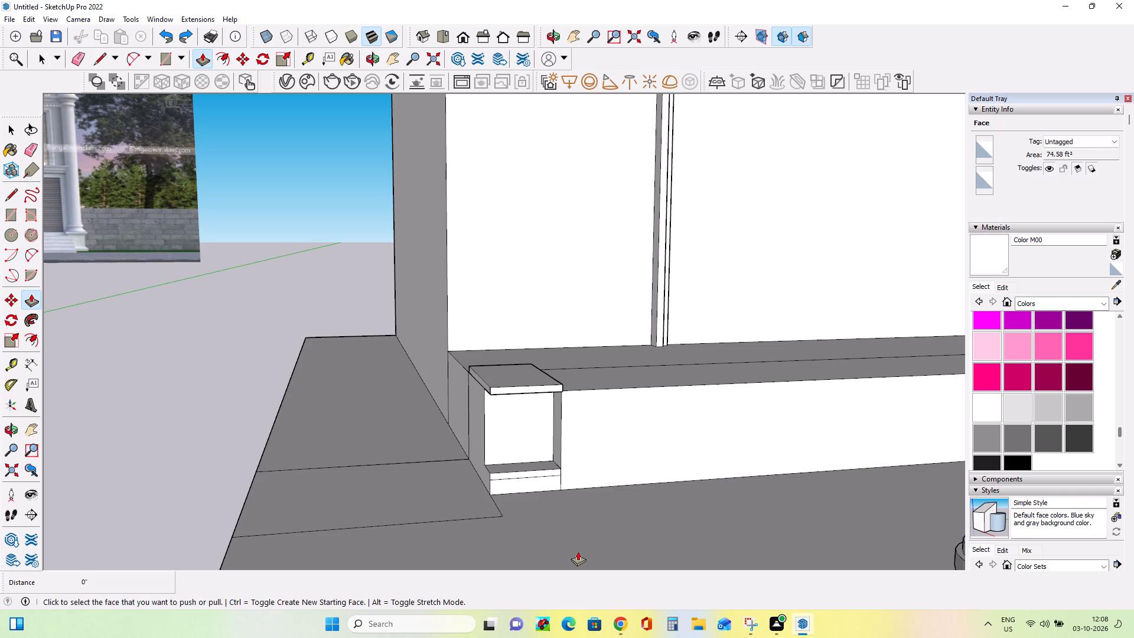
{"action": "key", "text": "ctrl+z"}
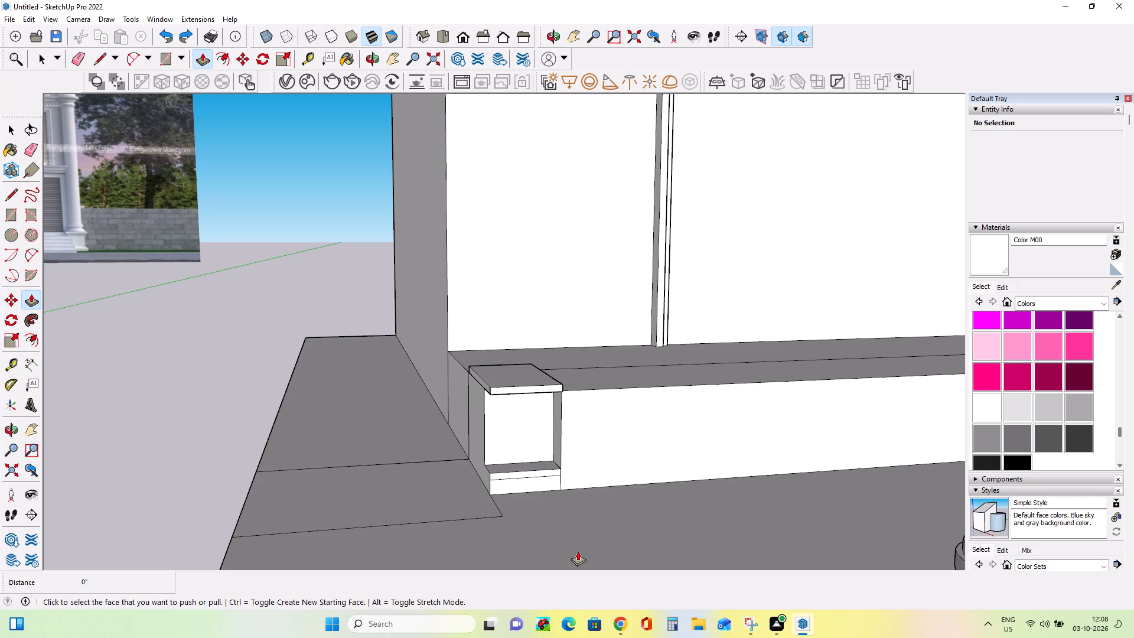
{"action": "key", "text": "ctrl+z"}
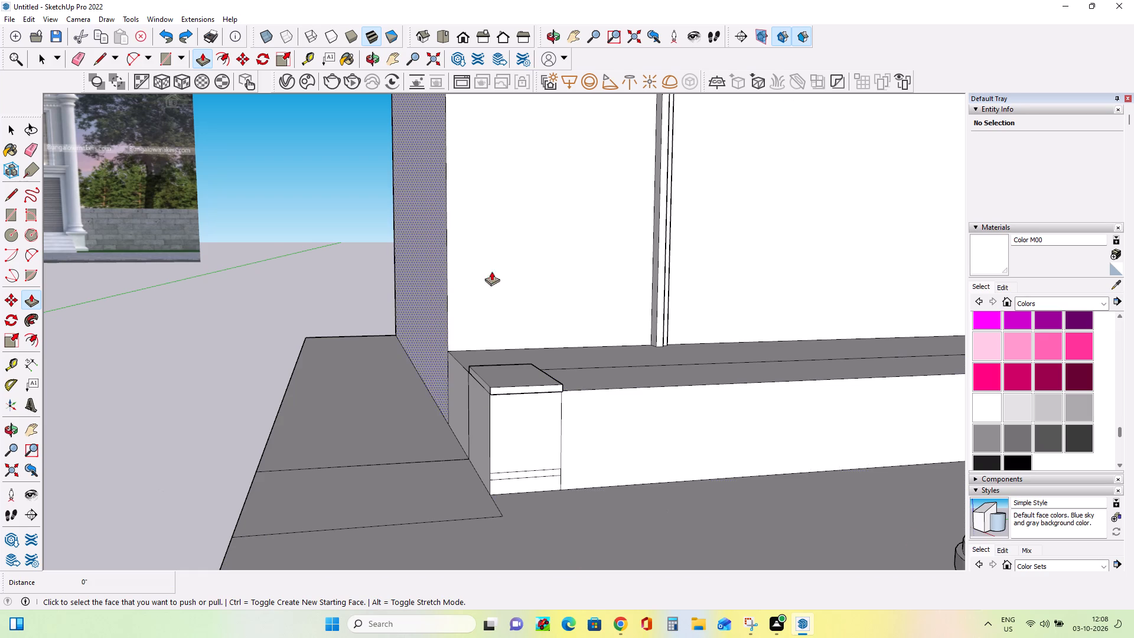
Push the pedestal's large front face inward by 13/16" and the thin strip just below it inward by 1/2".
{"action": "double_click", "coordinate": [509, 452]}
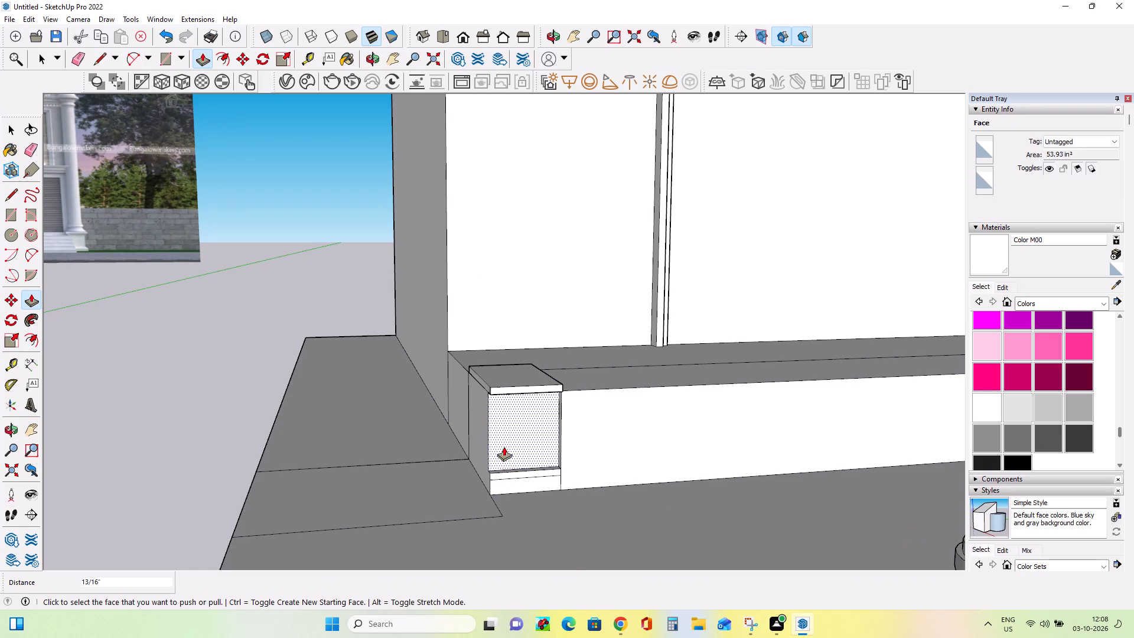
{"action": "middle_click_drag", "start_coordinate": [565, 477], "coordinate": [573, 511]}
{"action": "scroll", "coordinate": [553, 471], "scroll_direction": "up", "scroll_amount": 7}
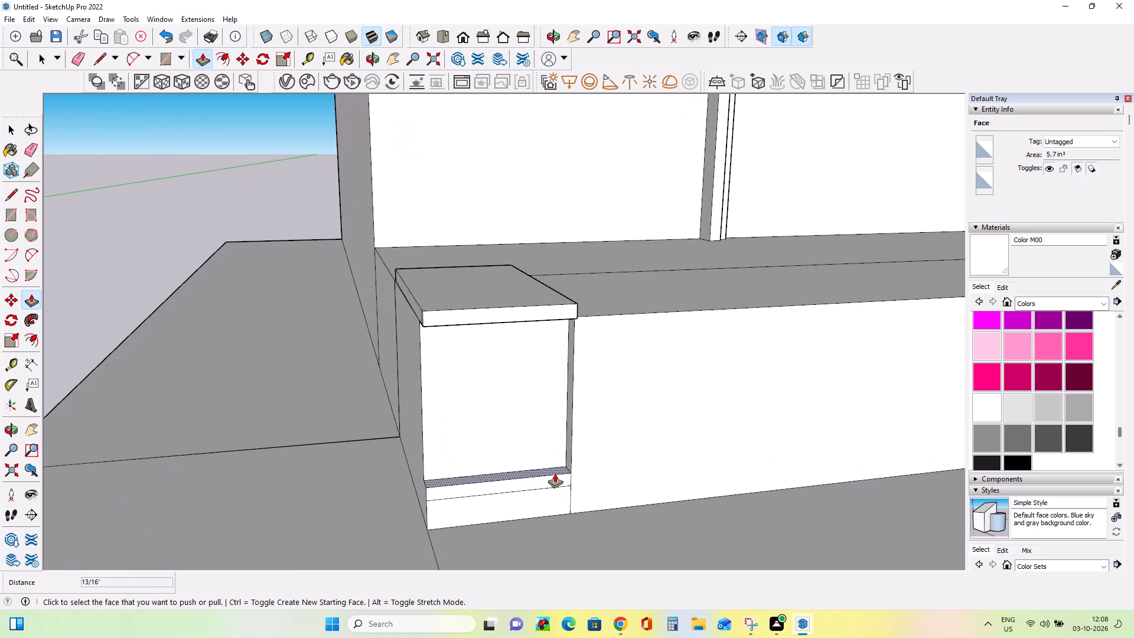
{"action": "left_click", "coordinate": [558, 479]}
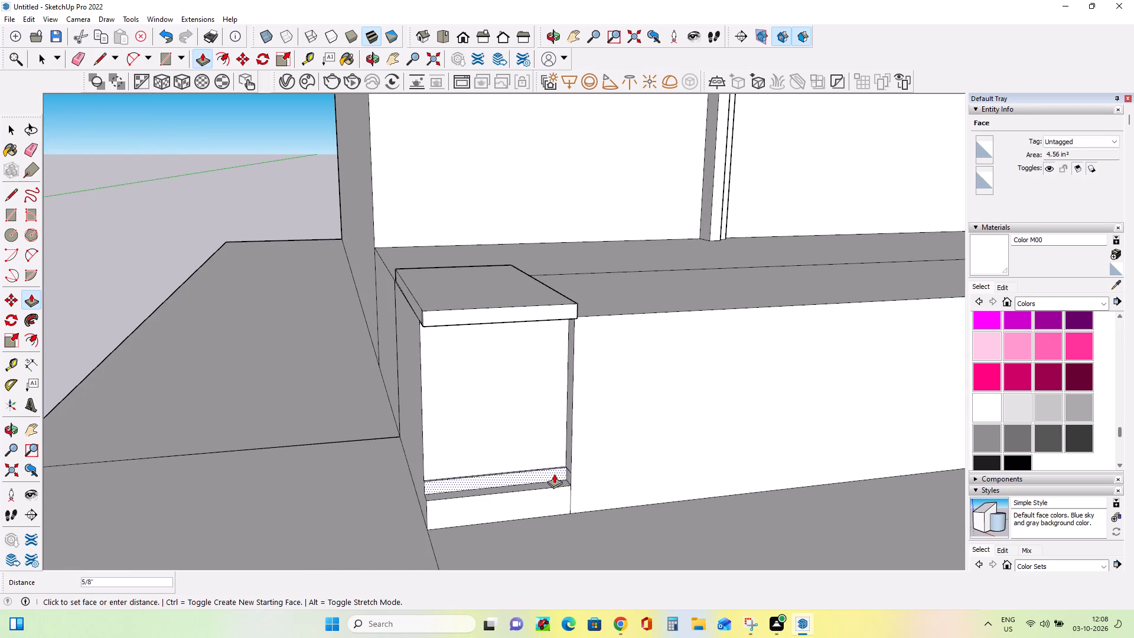
{"action": "left_click", "coordinate": [555, 474]}
{"action": "middle_click_drag", "start_coordinate": [593, 460], "coordinate": [628, 476]}
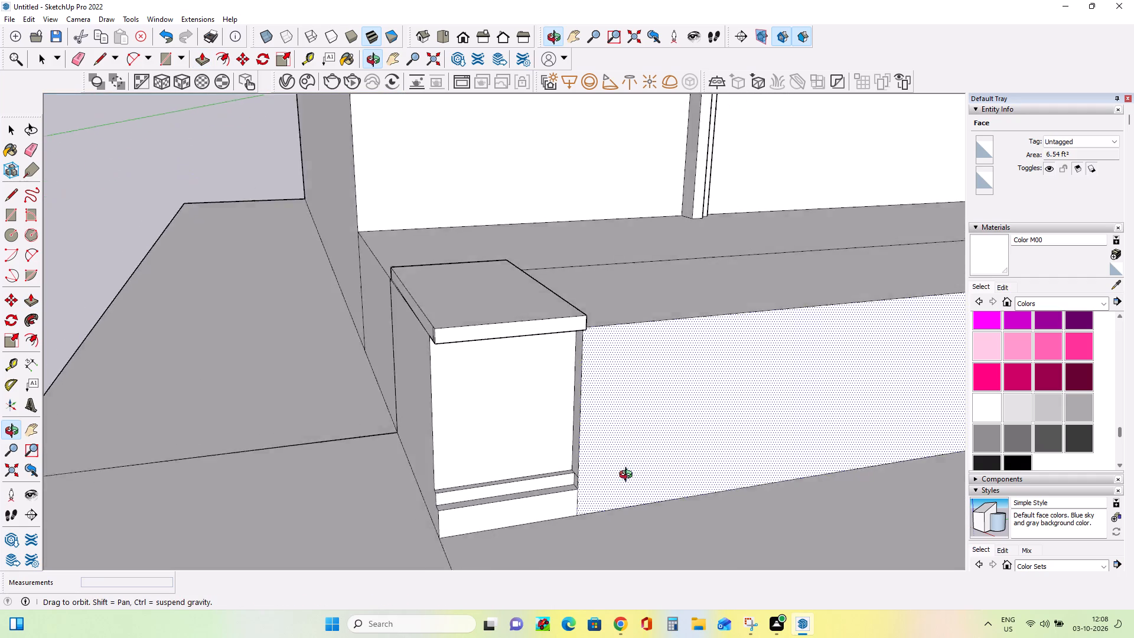
{"action": "middle_click_drag", "start_coordinate": [628, 476], "coordinate": [644, 472]}
Move the freestanding column onto the corner slab at the plinth's left end, seating its base near the slab's front edge.
{"action": "scroll", "coordinate": [644, 472], "scroll_direction": "down", "scroll_amount": 7}
{"action": "middle_click_drag", "start_coordinate": [631, 451], "coordinate": [523, 418]}
{"action": "scroll", "coordinate": [523, 418], "scroll_direction": "down", "scroll_amount": 5}
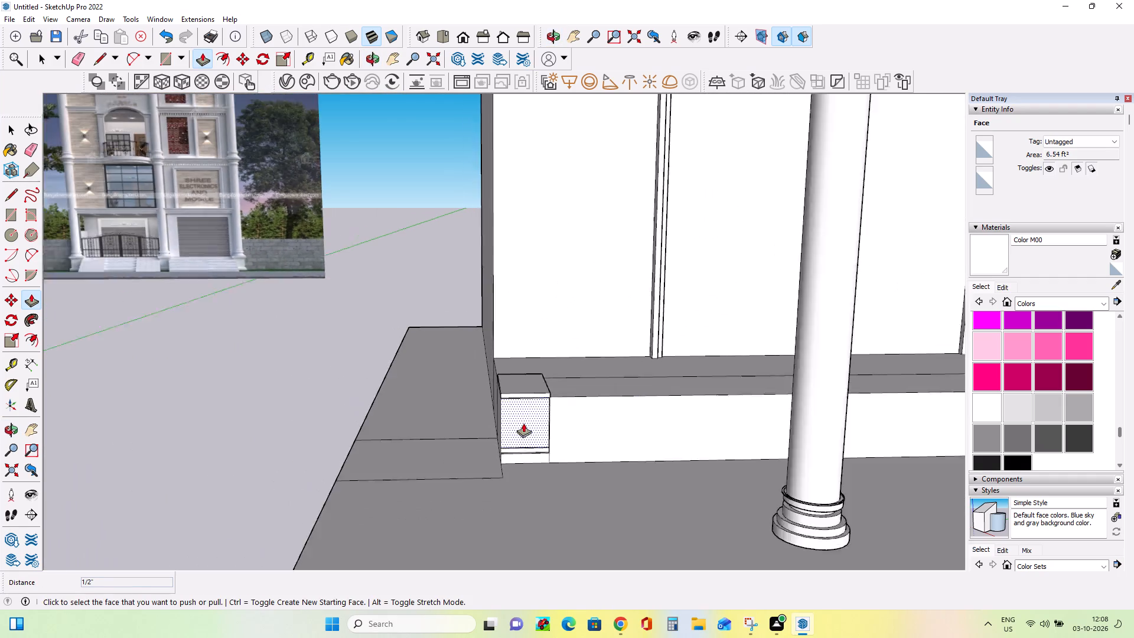
{"action": "scroll", "coordinate": [523, 423], "scroll_direction": "down", "scroll_amount": 2}
{"action": "scroll", "coordinate": [573, 448], "scroll_direction": "down", "scroll_amount": 4}
{"action": "scroll", "coordinate": [716, 427], "scroll_direction": "down", "scroll_amount": 4}
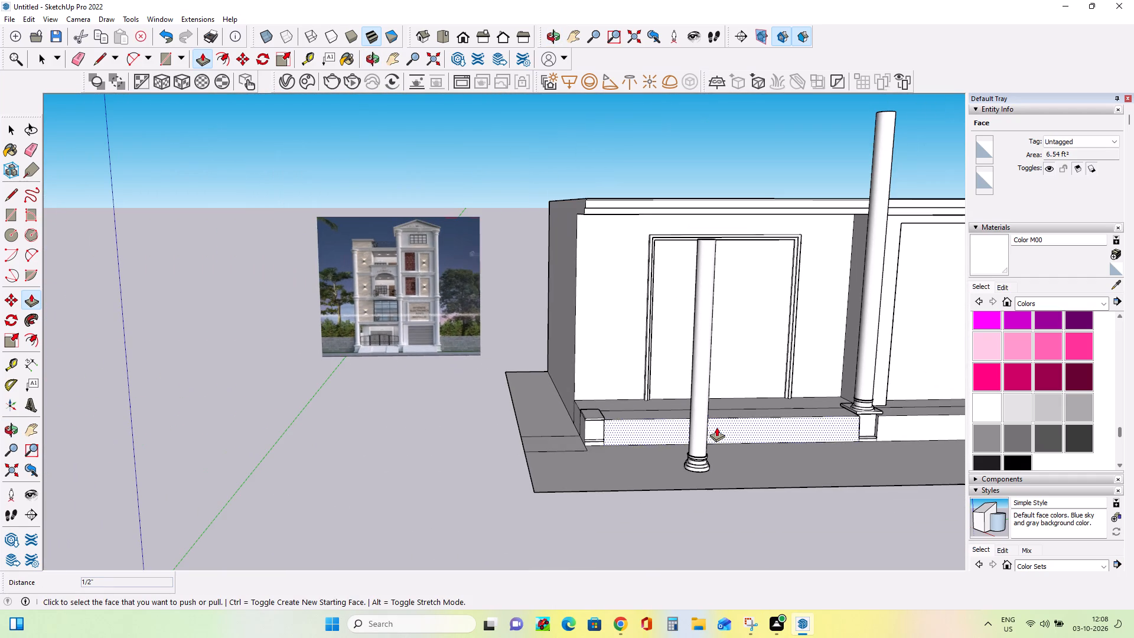
{"action": "left_click", "coordinate": [5, 129]}
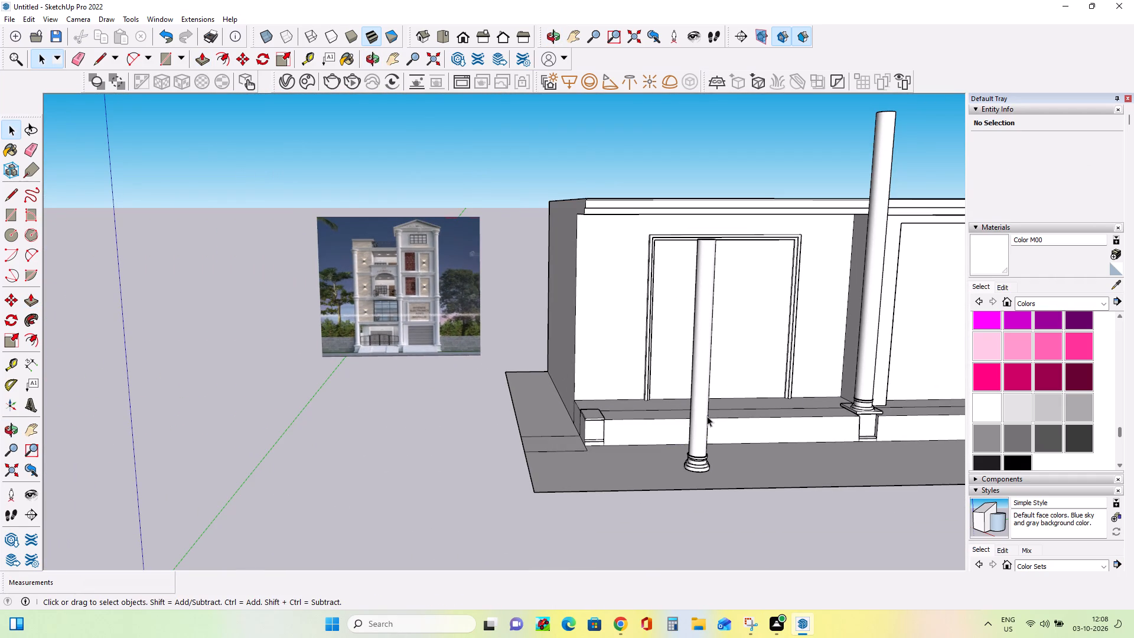
{"action": "left_click", "coordinate": [700, 422]}
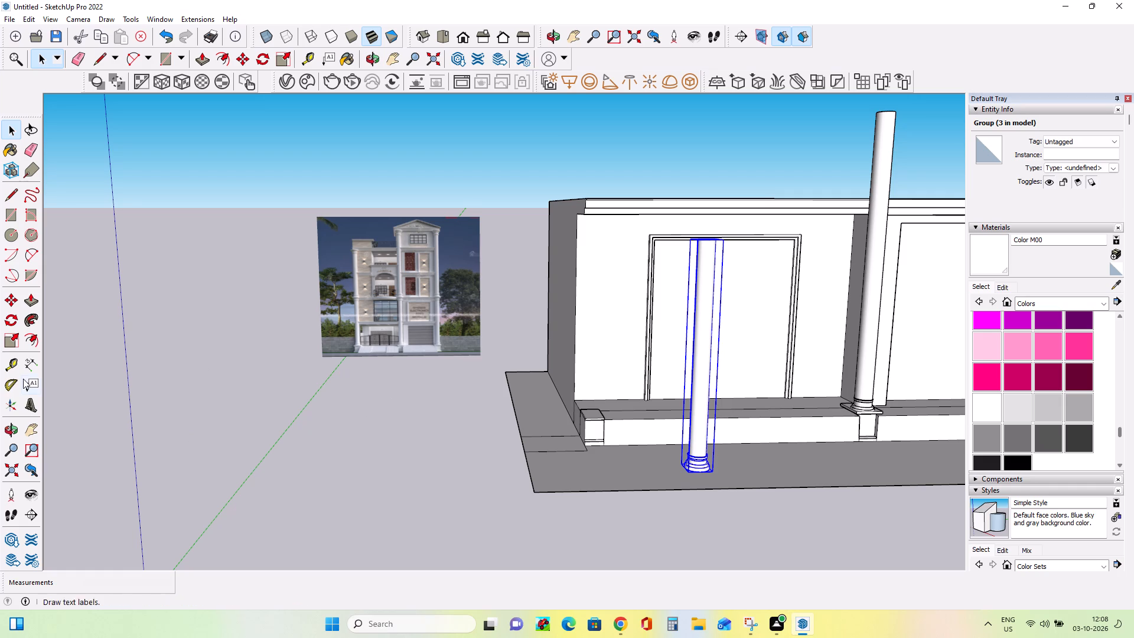
{"action": "left_click", "coordinate": [6, 294]}
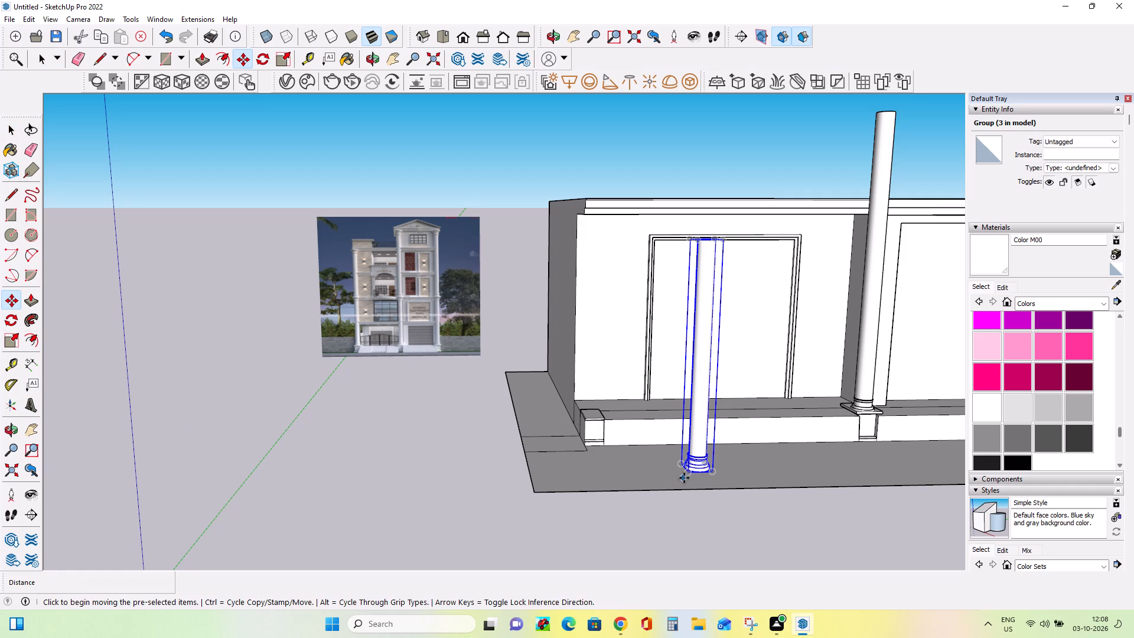
{"action": "left_click", "coordinate": [689, 477]}
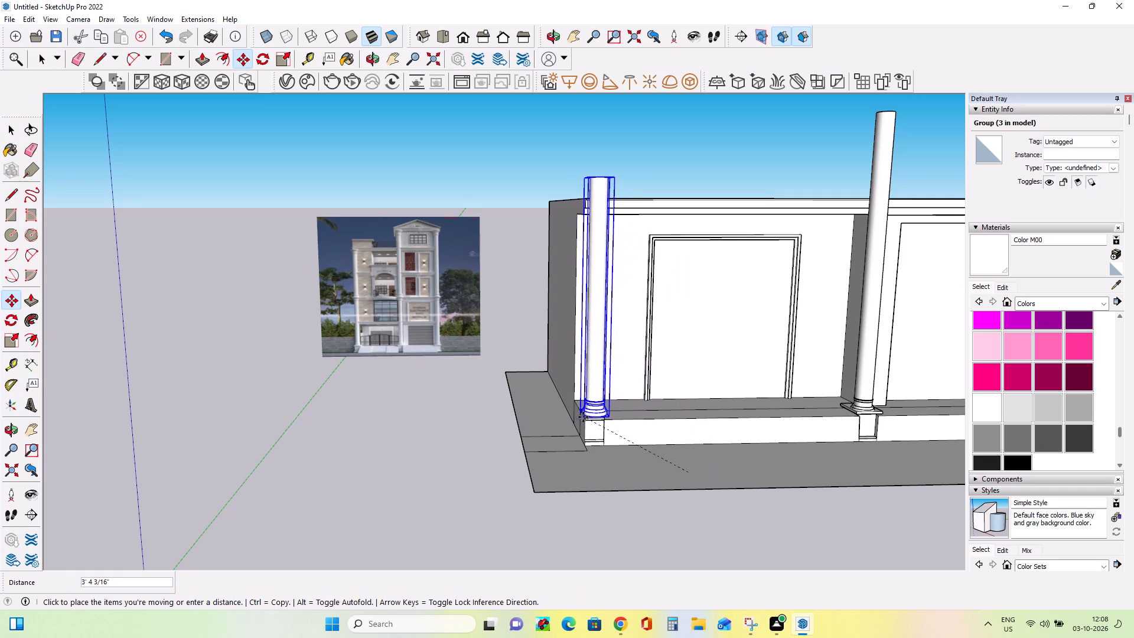
{"action": "left_click", "coordinate": [582, 418]}
{"action": "middle_click_drag", "start_coordinate": [646, 415], "coordinate": [555, 490]}
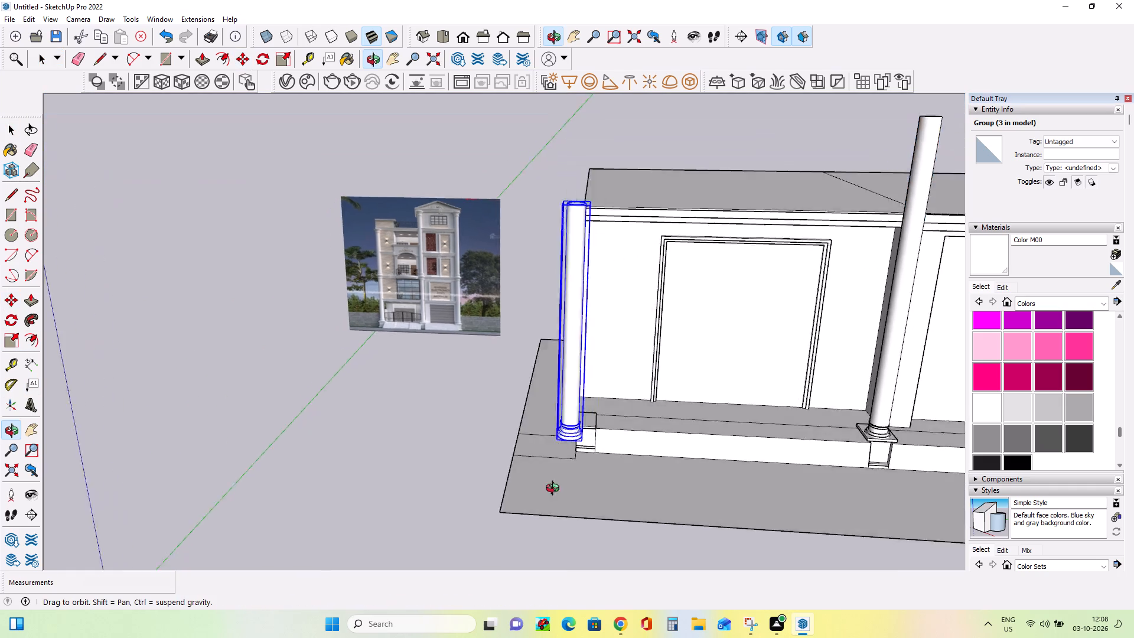
{"action": "middle_click_drag", "start_coordinate": [555, 490], "coordinate": [487, 520]}
{"action": "left_click", "coordinate": [530, 457]}
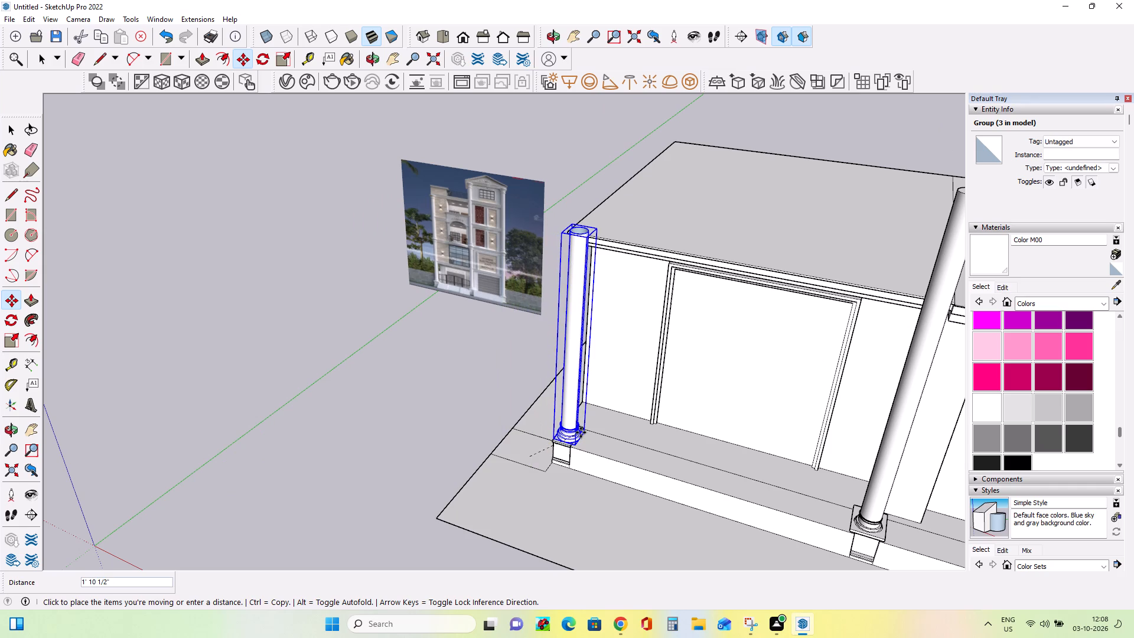
{"action": "left_click", "coordinate": [581, 432]}
{"action": "middle_click_drag", "start_coordinate": [567, 474], "coordinate": [729, 365]}
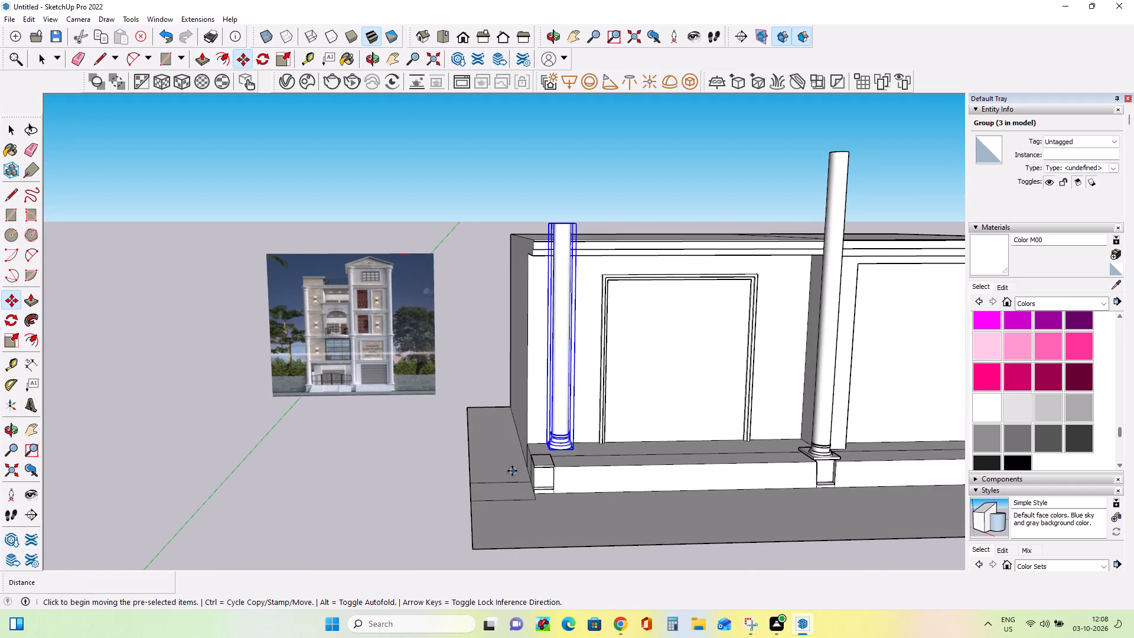
{"action": "middle_click_drag", "start_coordinate": [512, 471], "coordinate": [721, 505]}
{"action": "left_click", "coordinate": [588, 442]}
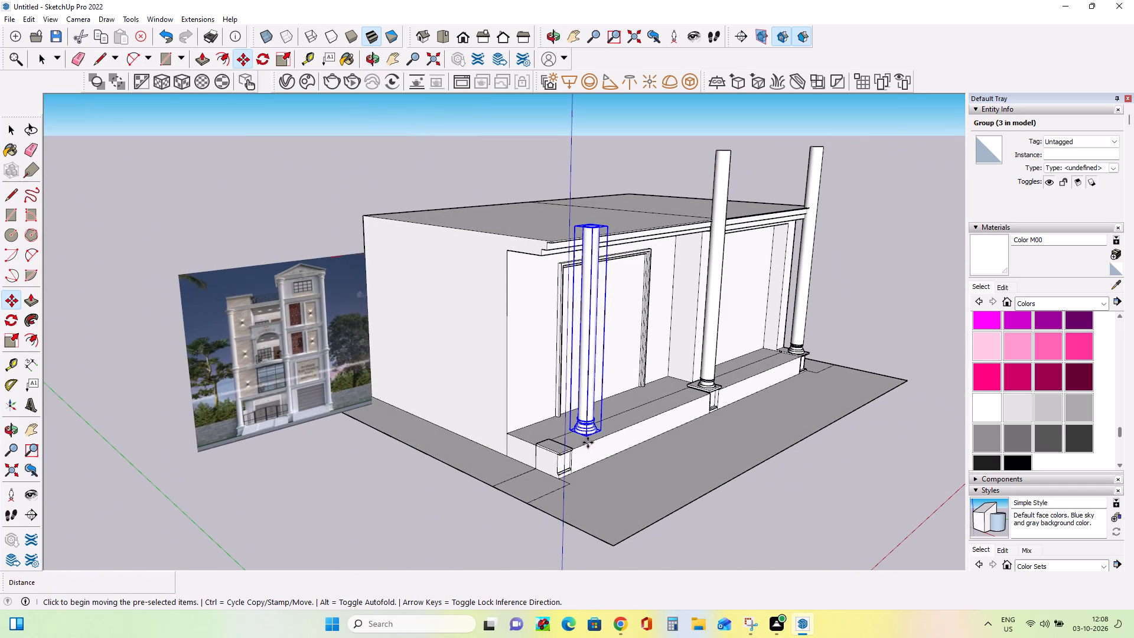
{"action": "left_click", "coordinate": [559, 451]}
{"action": "middle_click_drag", "start_coordinate": [605, 451], "coordinate": [599, 504]}
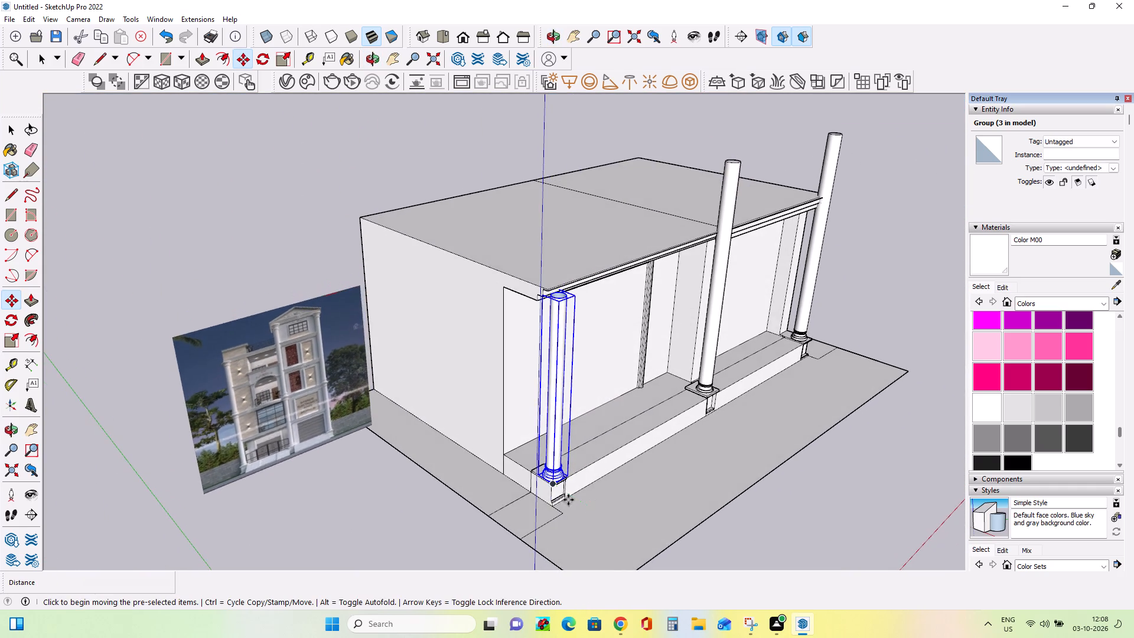
Examine how the moved column sits on the corner slab and how its top relates to the roof edge.
{"action": "scroll", "coordinate": [550, 493], "scroll_direction": "up", "scroll_amount": 16}
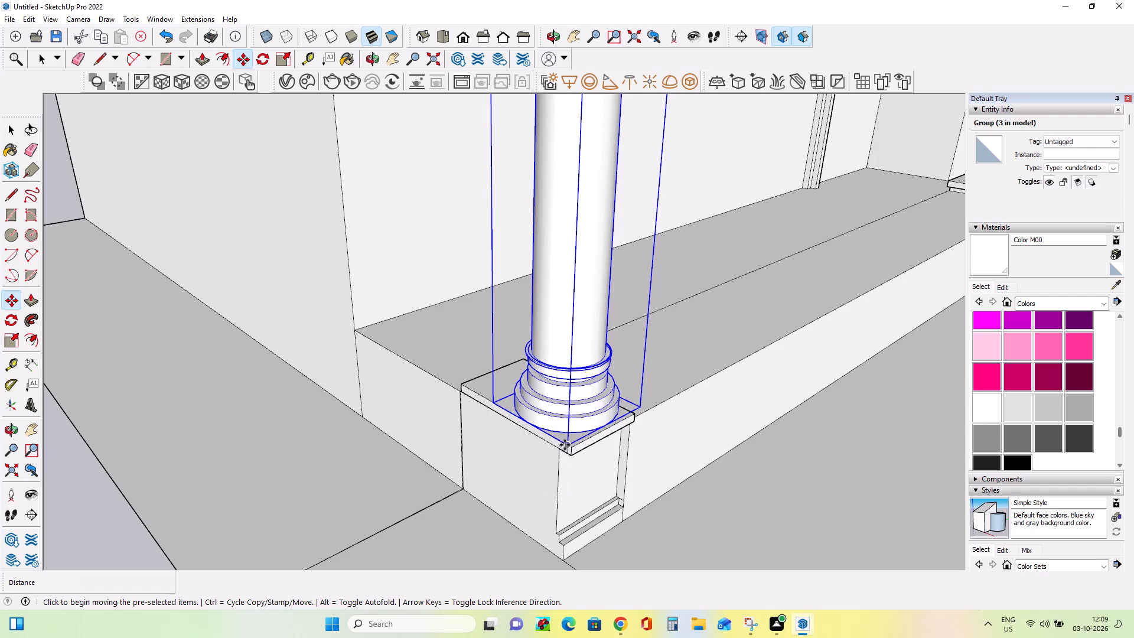
{"action": "scroll", "coordinate": [576, 450], "scroll_direction": "down", "scroll_amount": 10}
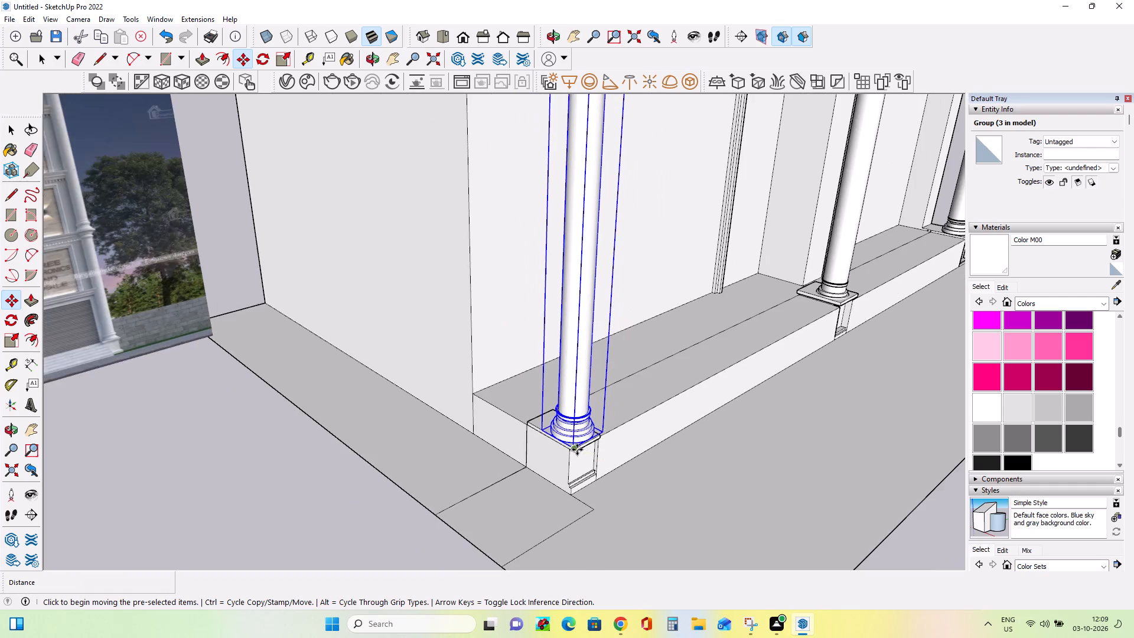
{"action": "scroll", "coordinate": [577, 450], "scroll_direction": "down", "scroll_amount": 4}
{"action": "middle_click_drag", "start_coordinate": [683, 461], "coordinate": [472, 454]}
{"action": "scroll", "coordinate": [611, 454], "scroll_direction": "down", "scroll_amount": 4}
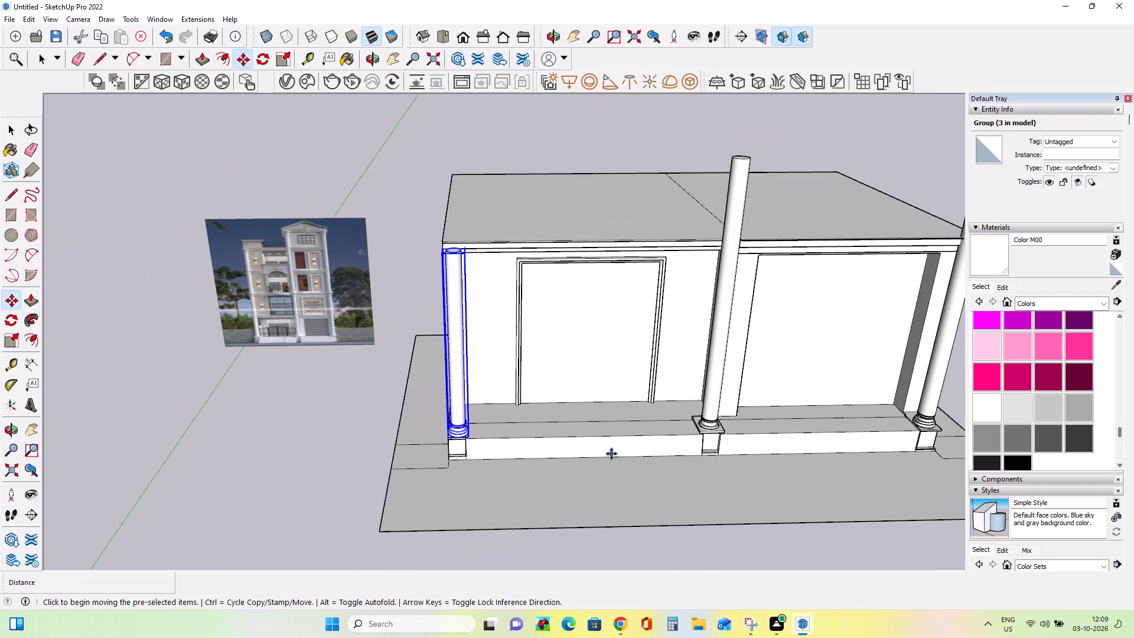
{"action": "middle_click_drag", "start_coordinate": [611, 454], "coordinate": [703, 509]}
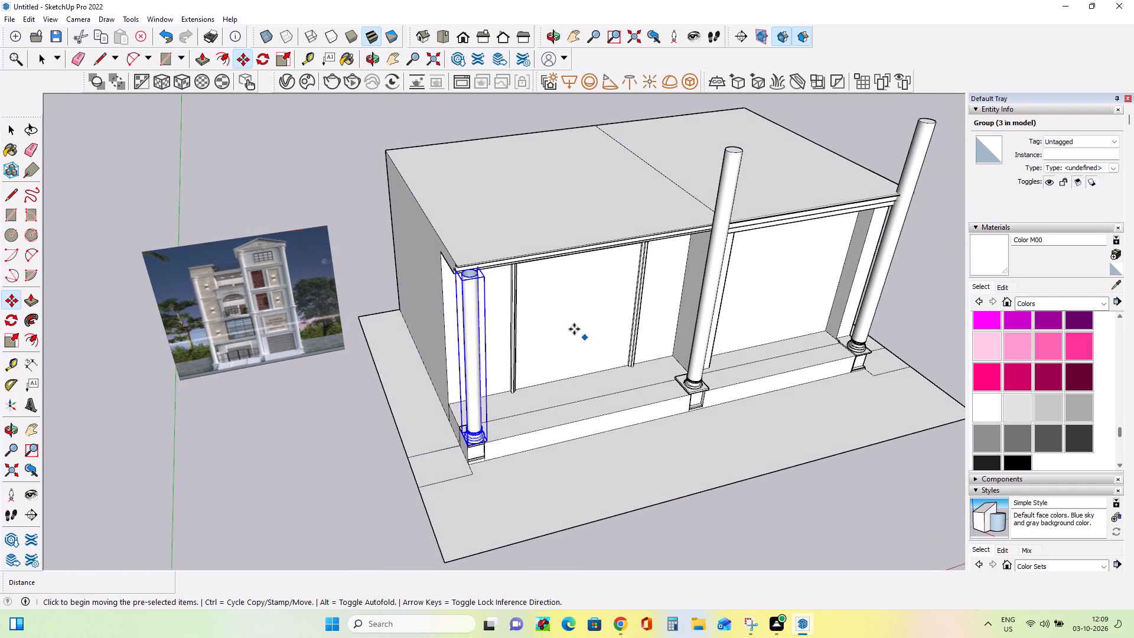
{"action": "middle_click_drag", "start_coordinate": [574, 329], "coordinate": [604, 407]}
{"action": "middle_click_drag", "start_coordinate": [524, 310], "coordinate": [543, 367]}
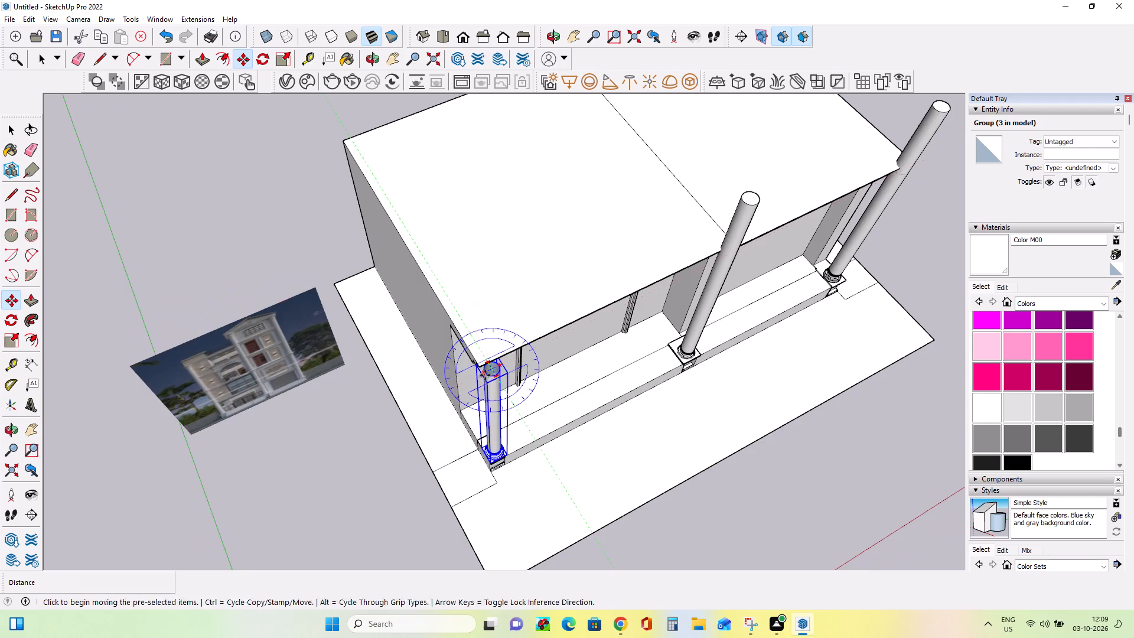
Explode the group of the column at the plinth's left corner.
{"action": "scroll", "coordinate": [480, 373], "scroll_direction": "up", "scroll_amount": 11}
{"action": "middle_click_drag", "start_coordinate": [487, 376], "coordinate": [506, 410]}
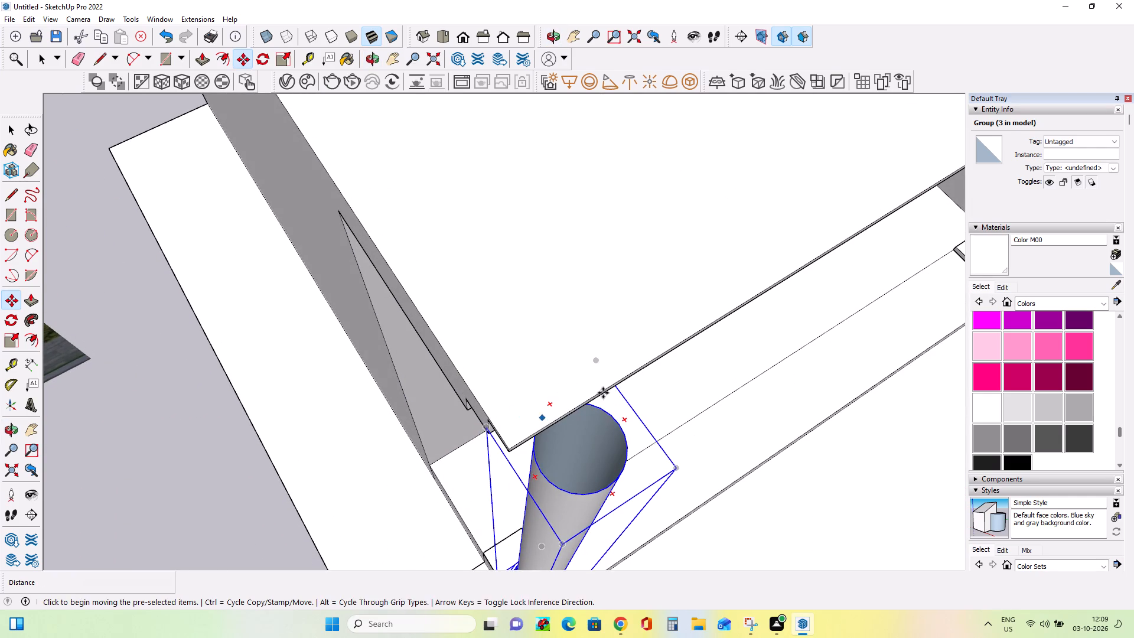
{"action": "left_click", "coordinate": [9, 127]}
{"action": "left_click", "coordinate": [79, 126]}
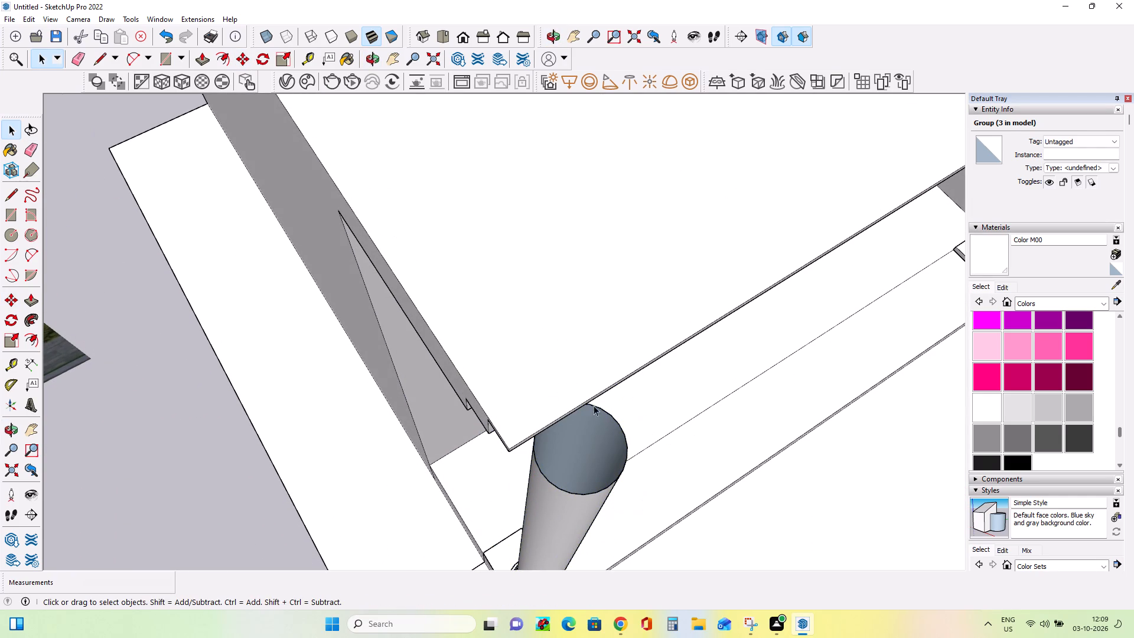
{"action": "left_click", "coordinate": [581, 463]}
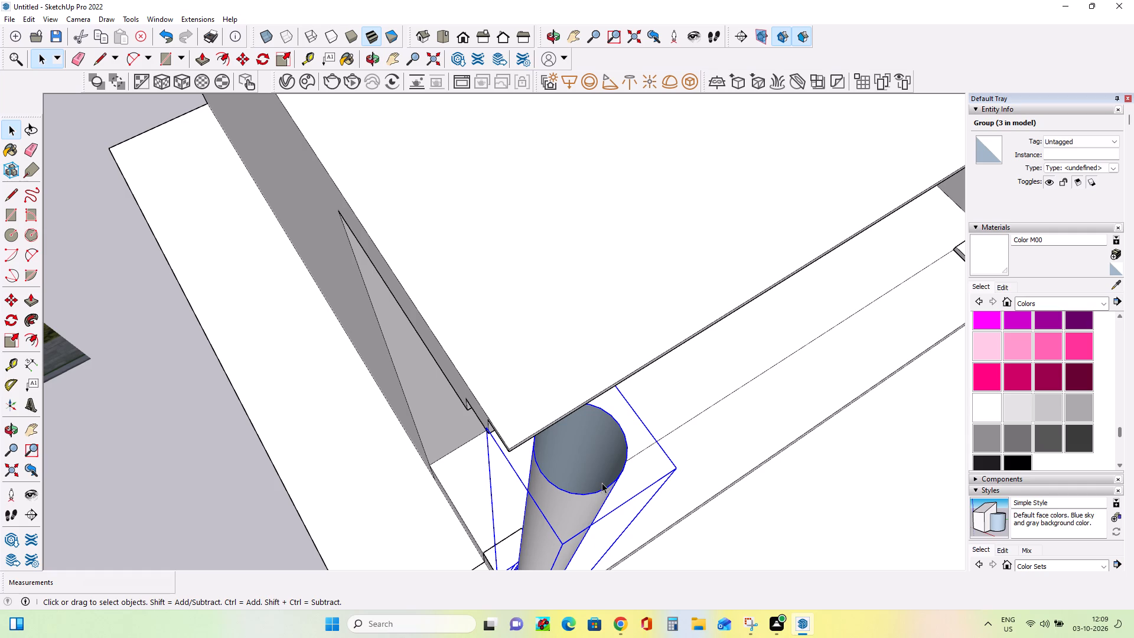
{"action": "right_click", "coordinate": [601, 480]}
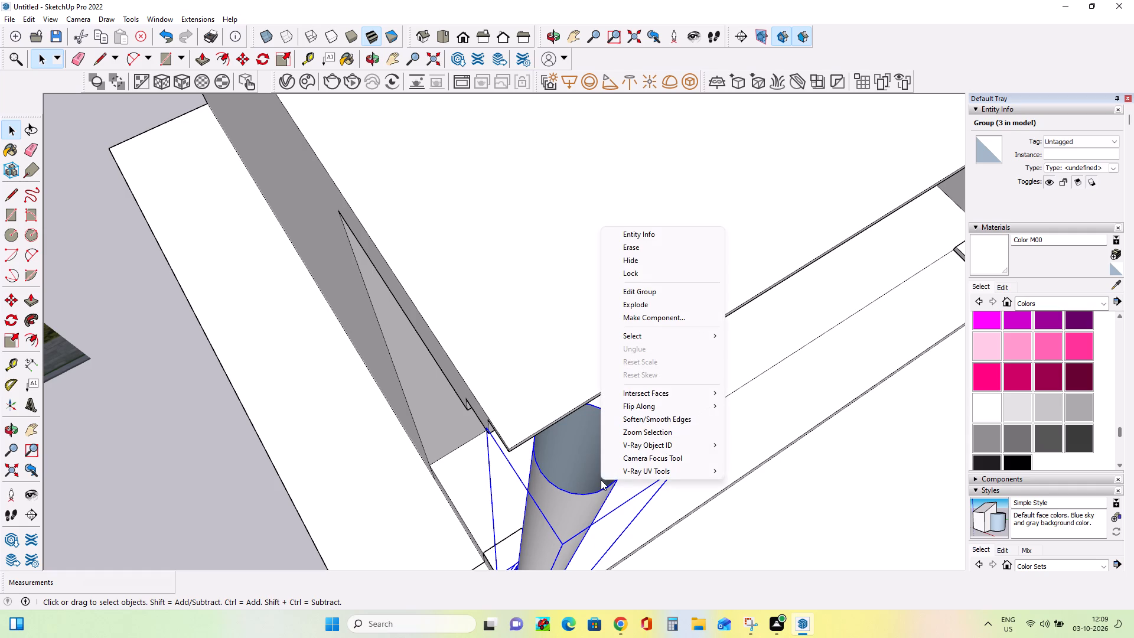
{"action": "left_click", "coordinate": [648, 301]}
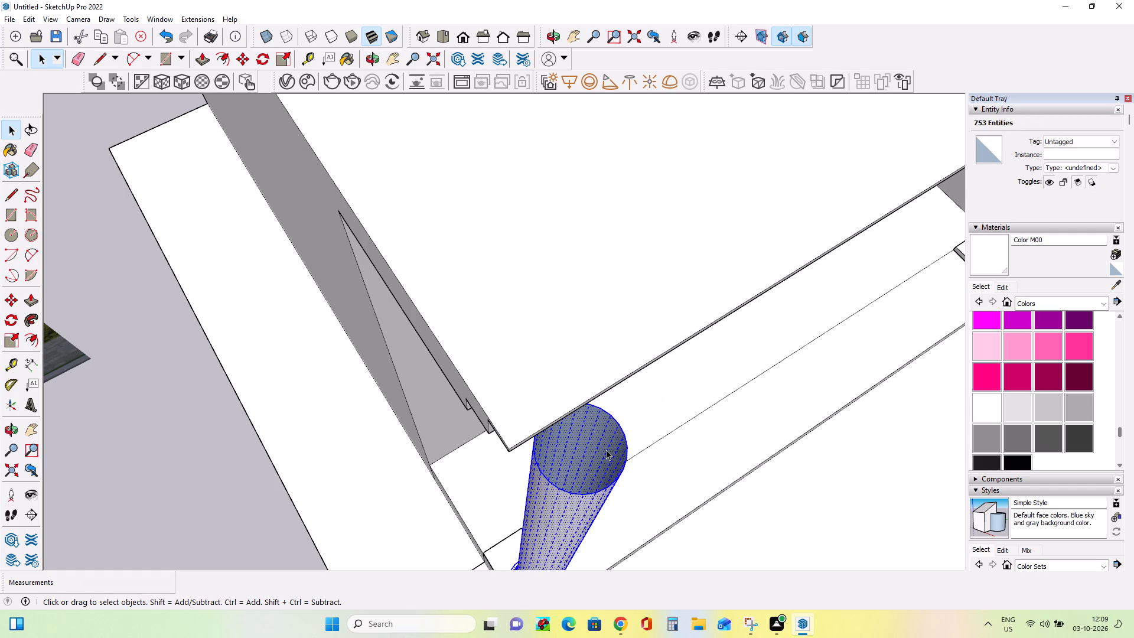
Push/Pull the narrow ring face at the bottom of the hollow corner column's shaft up 6' 2 3/8" to the shaft's top.
{"action": "left_click", "coordinate": [606, 450]}
{"action": "middle_click_drag", "start_coordinate": [628, 476], "coordinate": [628, 387]}
{"action": "scroll", "coordinate": [628, 387], "scroll_direction": "down", "scroll_amount": 3}
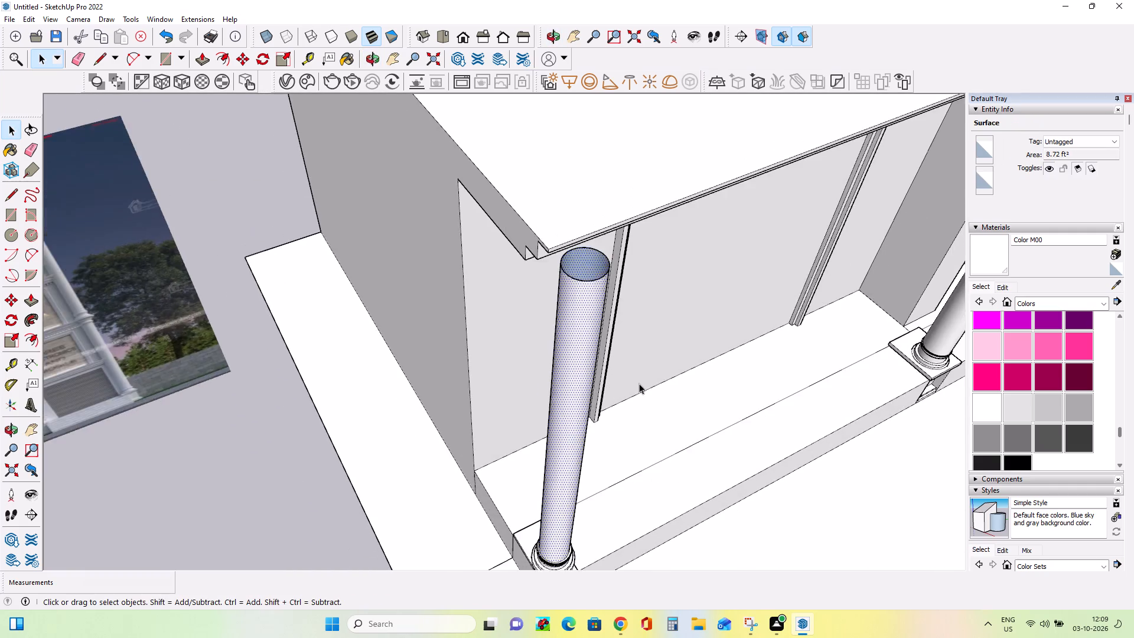
{"action": "scroll", "coordinate": [659, 369], "scroll_direction": "down", "scroll_amount": 4}
{"action": "middle_click_drag", "start_coordinate": [699, 367], "coordinate": [517, 502]}
{"action": "scroll", "coordinate": [480, 475], "scroll_direction": "up", "scroll_amount": 1}
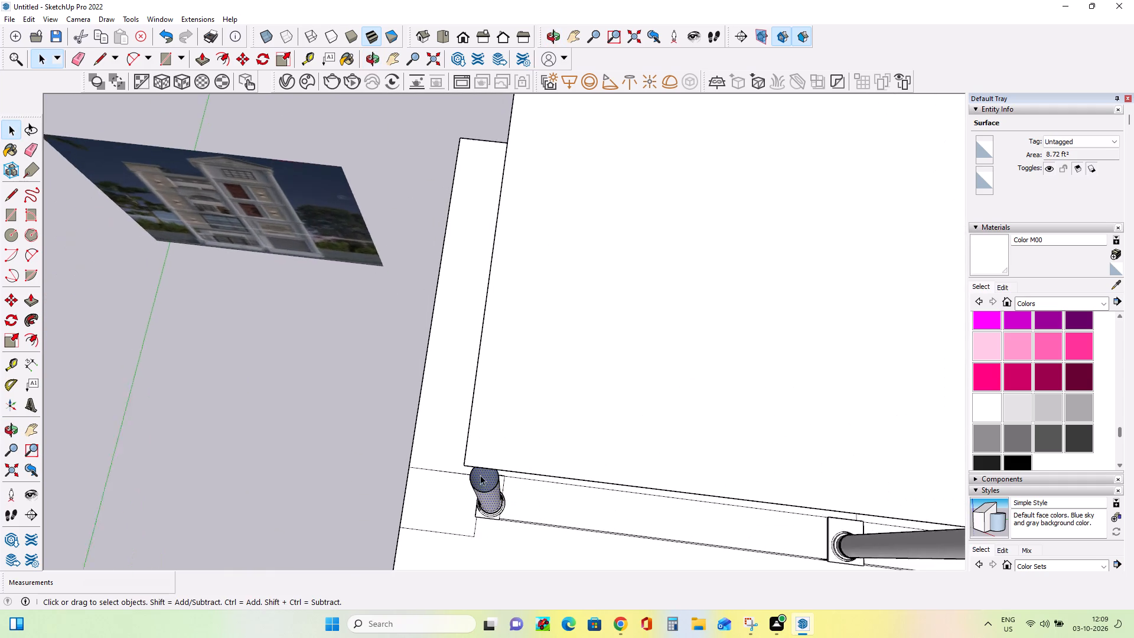
{"action": "scroll", "coordinate": [480, 475], "scroll_direction": "up", "scroll_amount": 16}
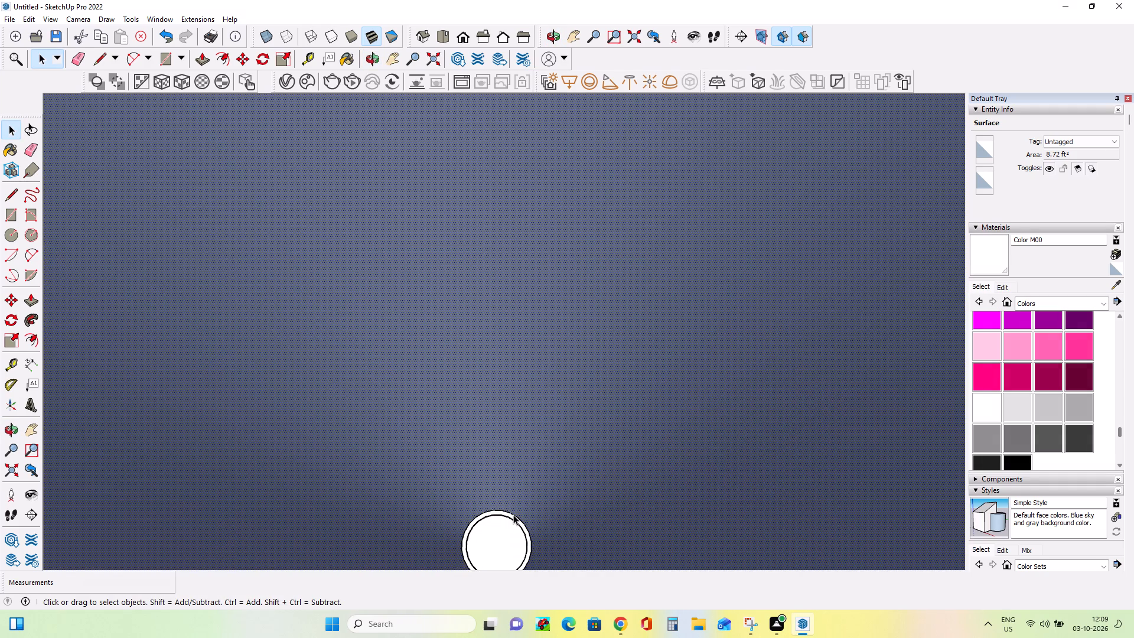
{"action": "left_click", "coordinate": [515, 519]}
{"action": "scroll", "coordinate": [515, 519], "scroll_direction": "up", "scroll_amount": 5}
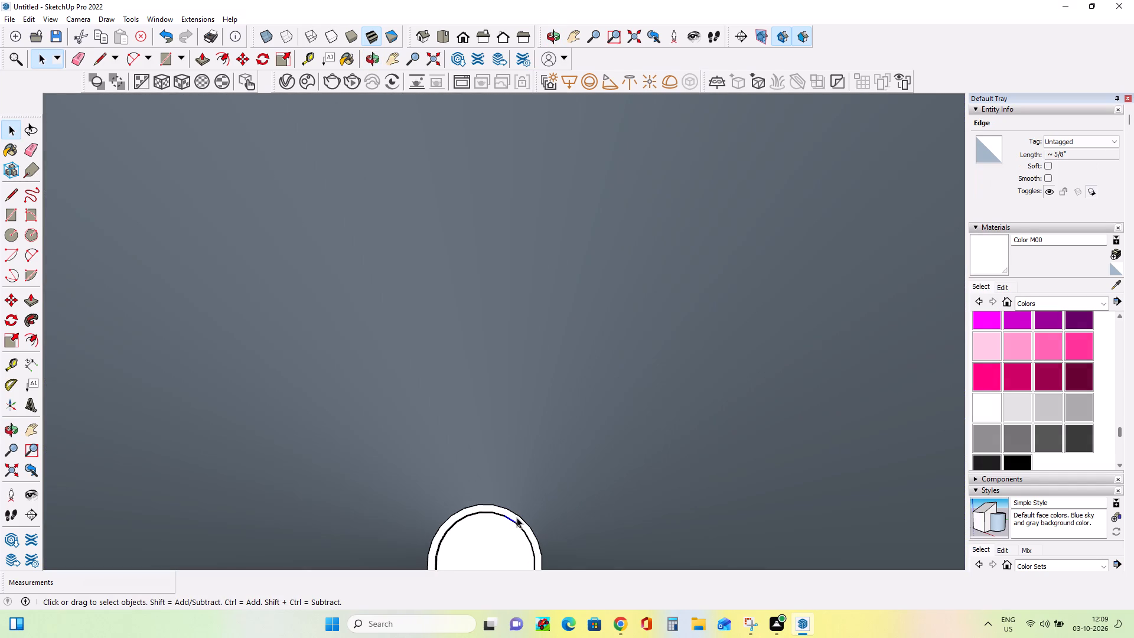
{"action": "left_click", "coordinate": [517, 517]}
{"action": "left_click", "coordinate": [519, 520]}
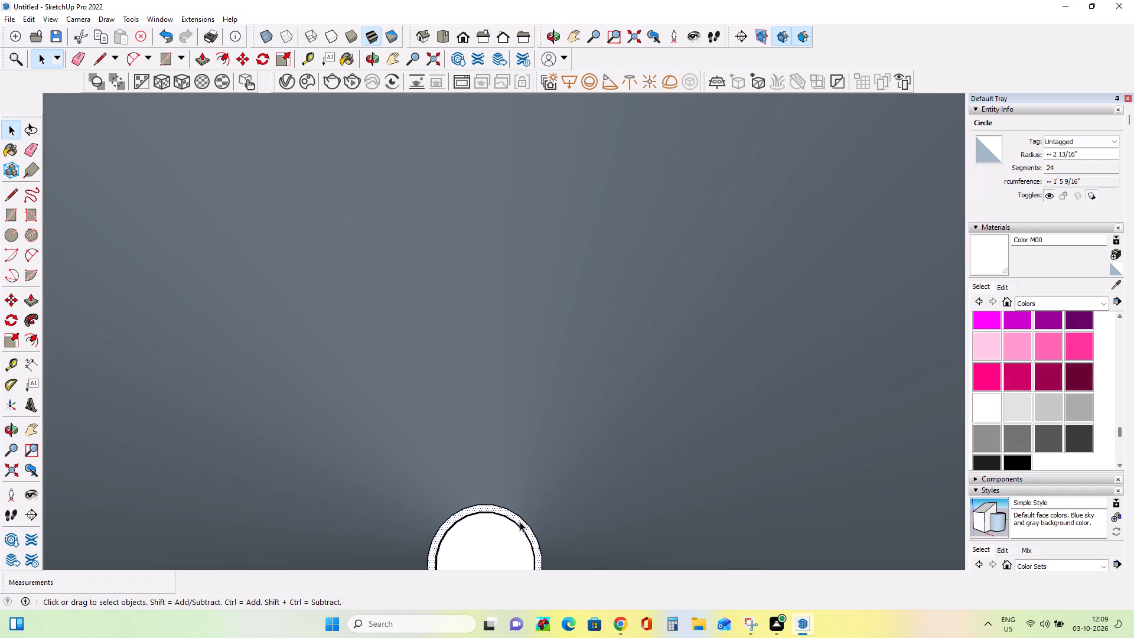
{"action": "left_click", "coordinate": [32, 299]}
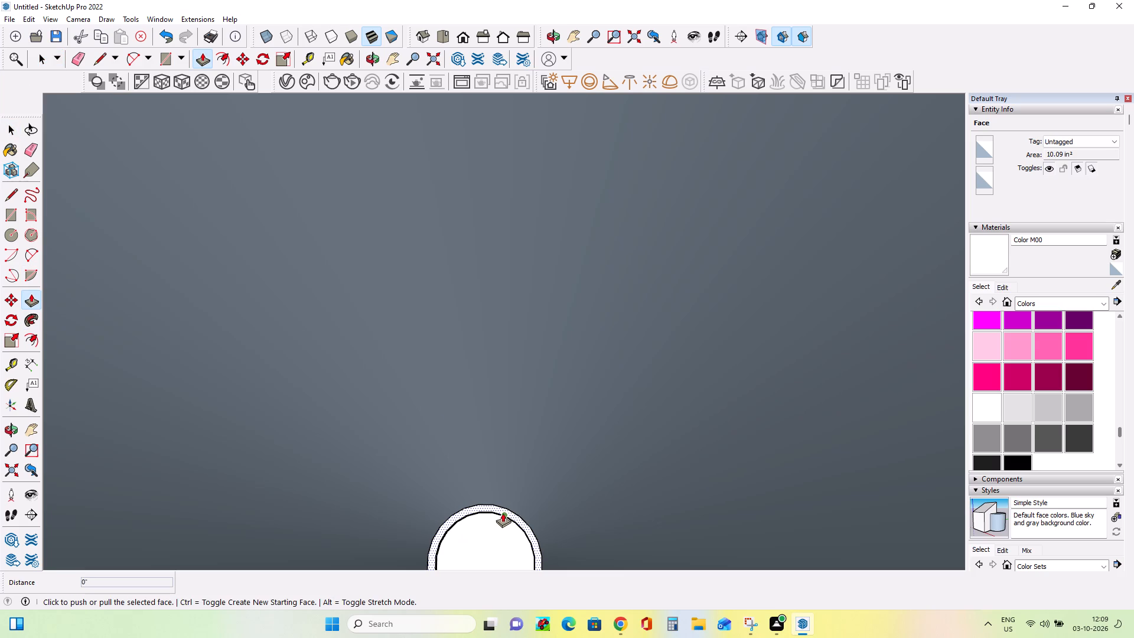
{"action": "left_click", "coordinate": [504, 510]}
{"action": "scroll", "coordinate": [462, 466], "scroll_direction": "down", "scroll_amount": 8}
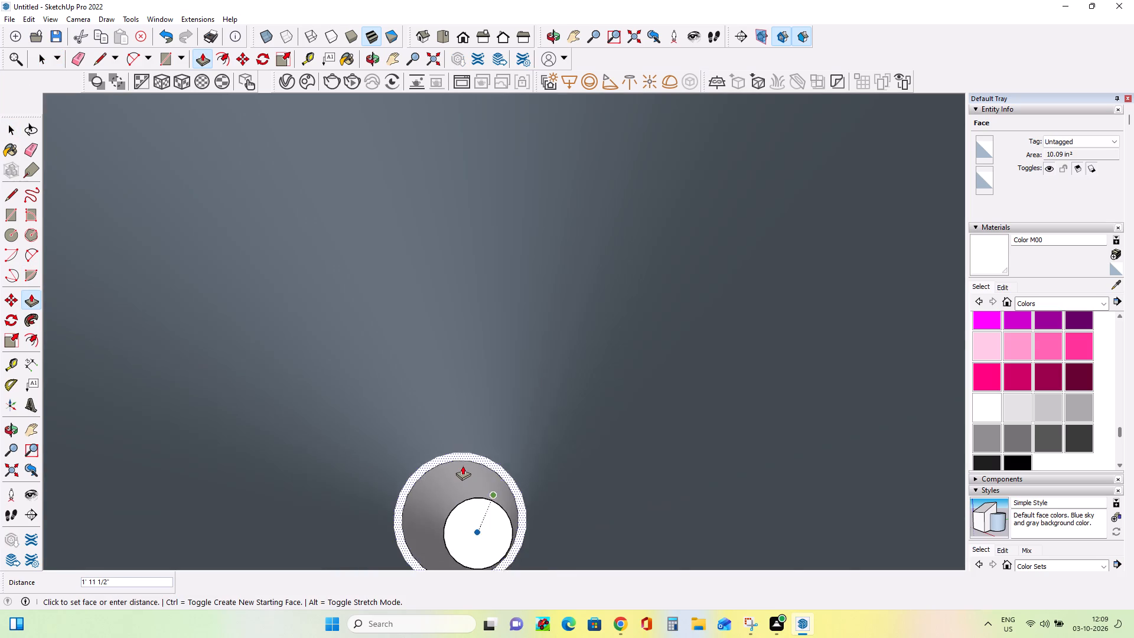
{"action": "scroll", "coordinate": [462, 466], "scroll_direction": "down", "scroll_amount": 19}
{"action": "scroll", "coordinate": [462, 466], "scroll_direction": "up", "scroll_amount": 1}
{"action": "scroll", "coordinate": [462, 466], "scroll_direction": "down", "scroll_amount": 11}
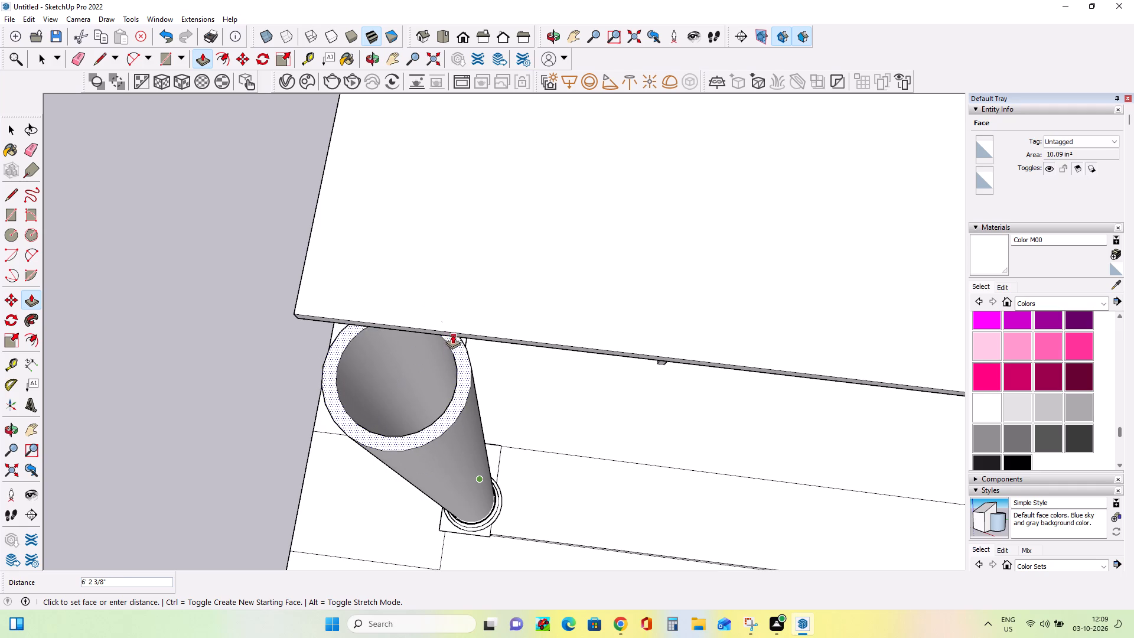
{"action": "left_click", "coordinate": [451, 323]}
Draw a line across the open top of the corner column from the ring's inner edge to close the hole.
{"action": "middle_click_drag", "start_coordinate": [480, 386], "coordinate": [564, 373]}
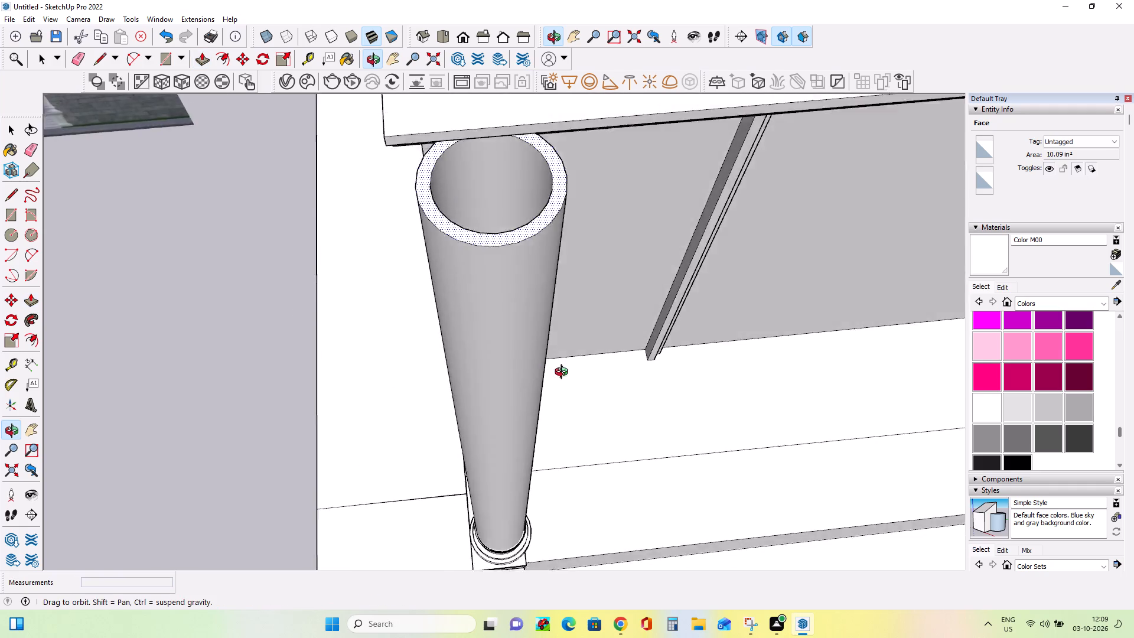
{"action": "middle_click_drag", "start_coordinate": [564, 373], "coordinate": [581, 412]}
{"action": "middle_click_drag", "start_coordinate": [581, 413], "coordinate": [546, 377]}
{"action": "scroll", "coordinate": [546, 375], "scroll_direction": "down", "scroll_amount": 8}
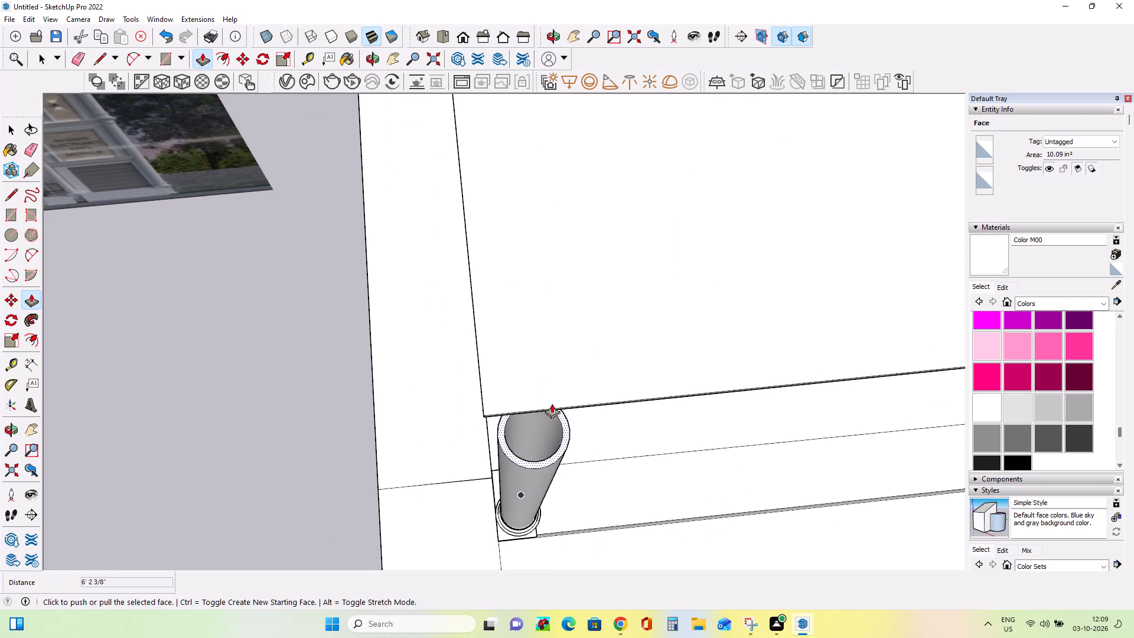
{"action": "middle_click_drag", "start_coordinate": [552, 403], "coordinate": [545, 380]}
{"action": "left_click", "coordinate": [18, 201]}
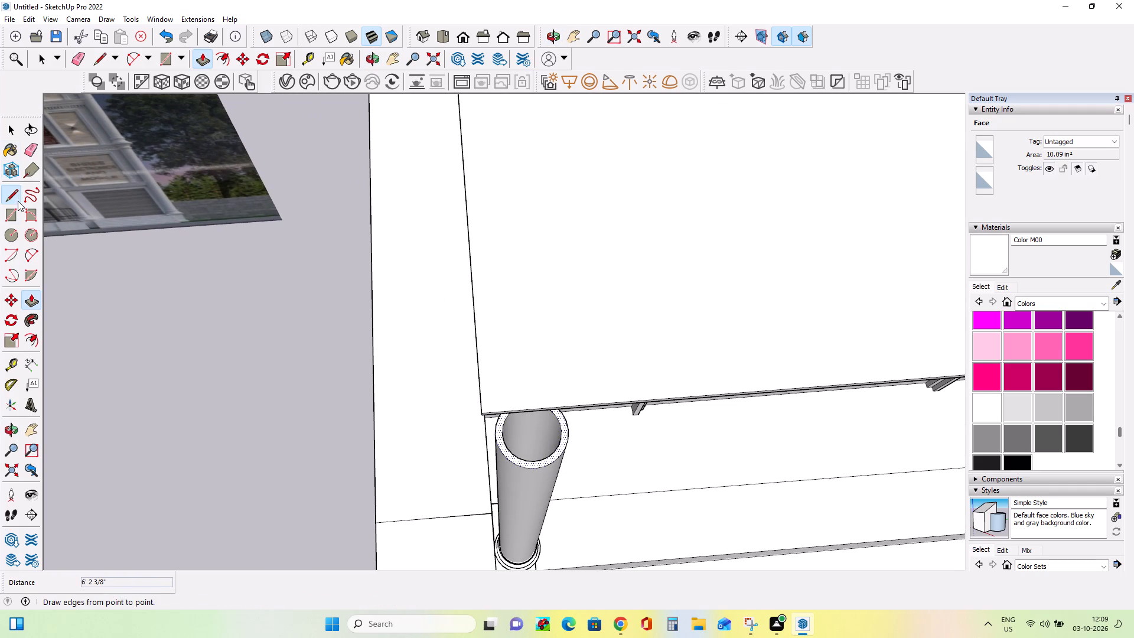
{"action": "left_click", "coordinate": [563, 435]}
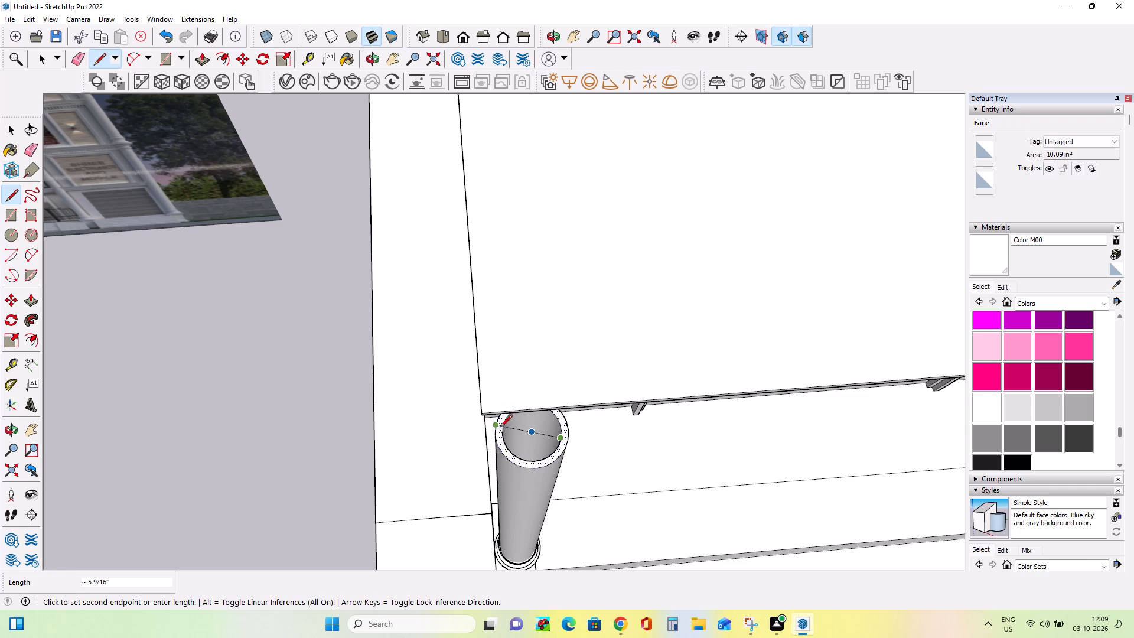
Finish the line closing the corner column's open top, and erase that line and the inner ring edge to leave one plain face.
{"action": "left_click", "coordinate": [503, 428]}
{"action": "middle_click_drag", "start_coordinate": [532, 456], "coordinate": [538, 468]}
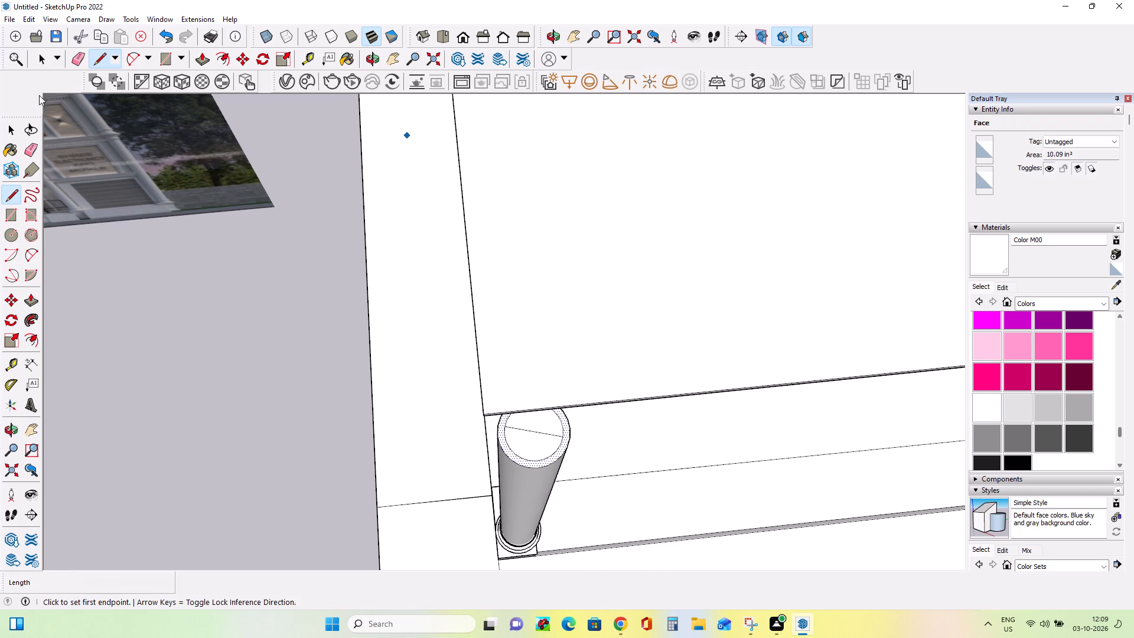
{"action": "left_click", "coordinate": [36, 149]}
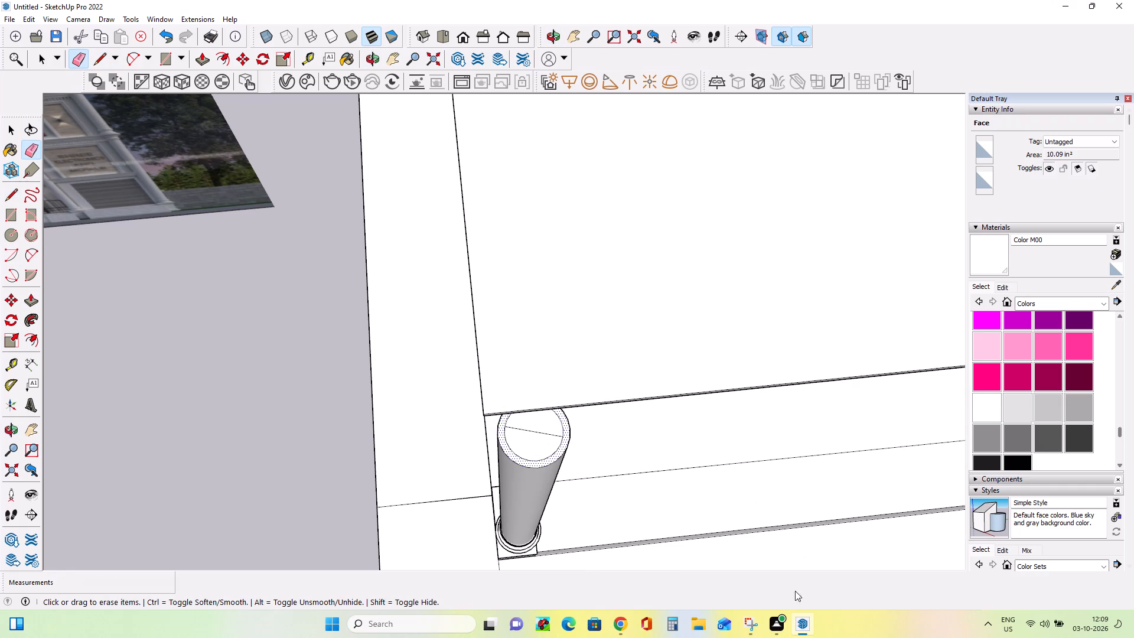
{"action": "left_click", "coordinate": [551, 455]}
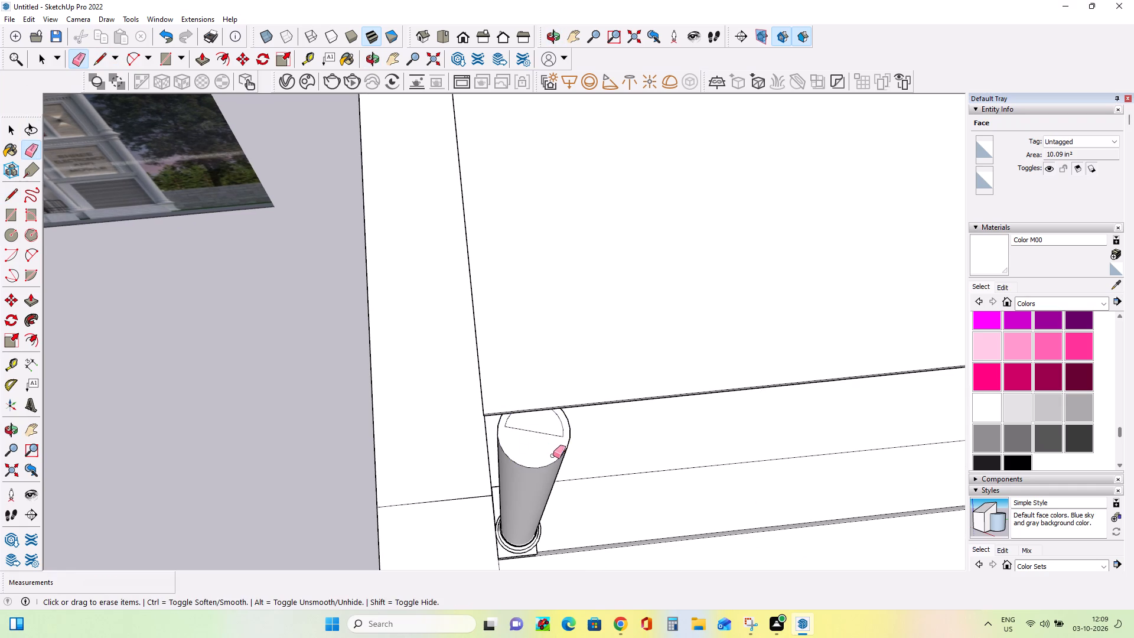
{"action": "left_click", "coordinate": [563, 437]}
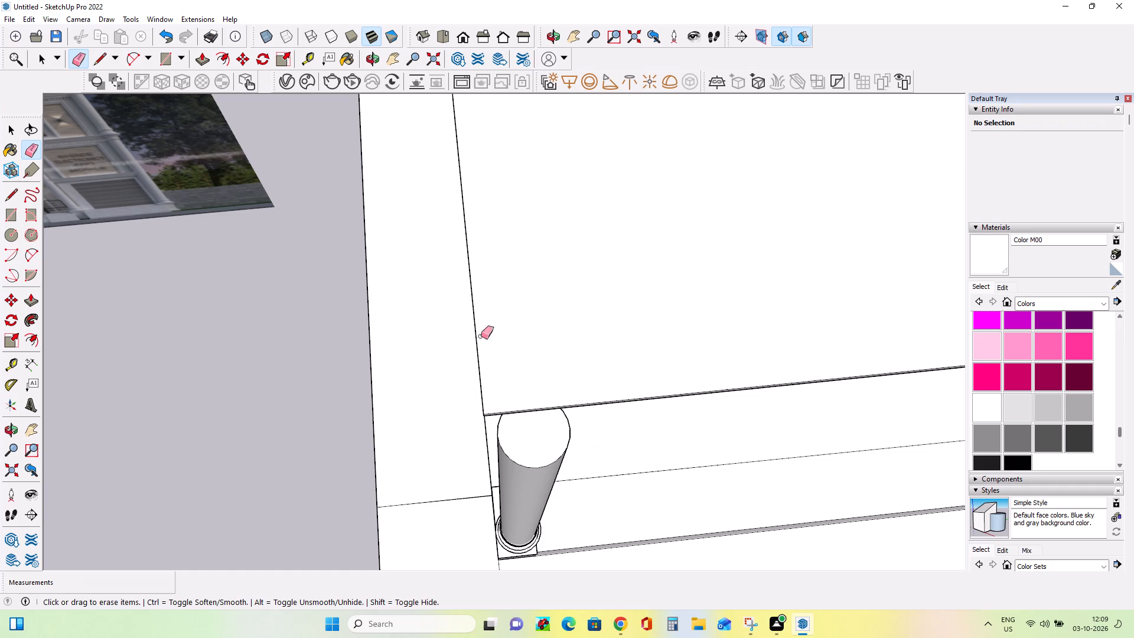
Push/Pull the corner column's top face up 1' 6 3/8", and again by 11 13/16", past the roof edge.
{"action": "left_click", "coordinate": [30, 301]}
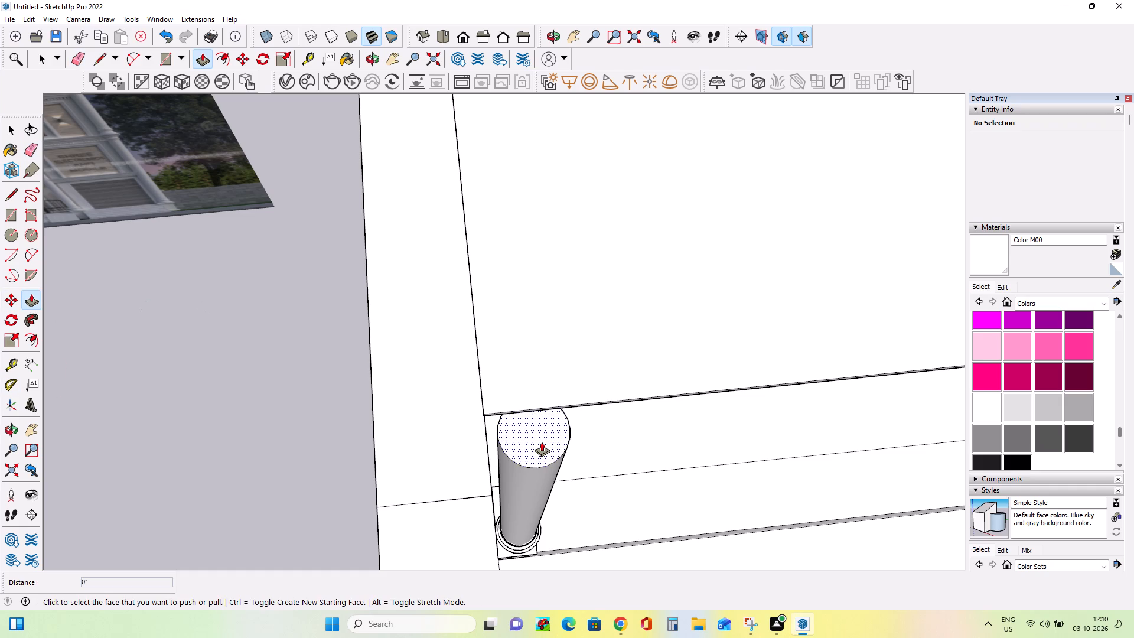
{"action": "left_click", "coordinate": [542, 442]}
{"action": "left_click", "coordinate": [548, 375]}
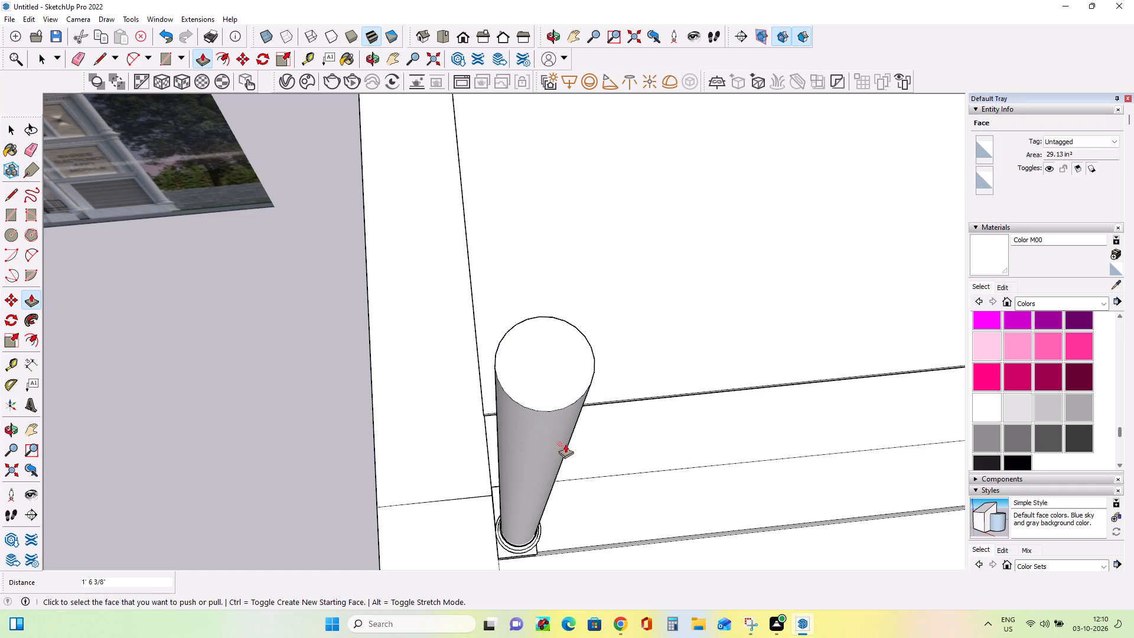
{"action": "middle_click_drag", "start_coordinate": [572, 414], "coordinate": [572, 257]}
{"action": "scroll", "coordinate": [572, 257], "scroll_direction": "down", "scroll_amount": 15}
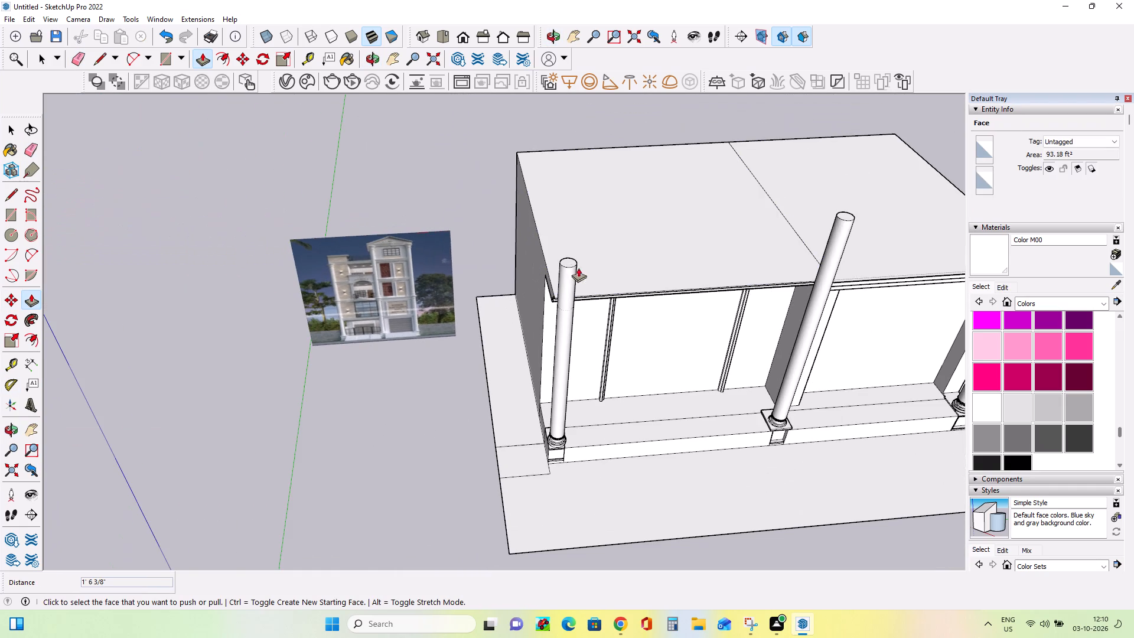
{"action": "left_click", "coordinate": [572, 261]}
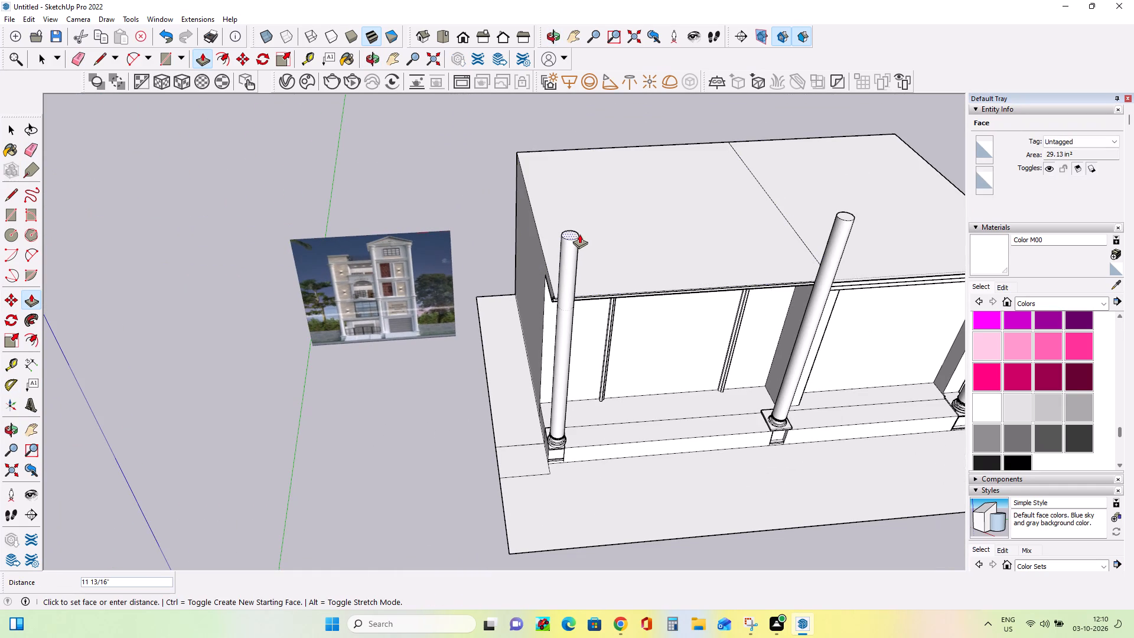
{"action": "left_click", "coordinate": [579, 234]}
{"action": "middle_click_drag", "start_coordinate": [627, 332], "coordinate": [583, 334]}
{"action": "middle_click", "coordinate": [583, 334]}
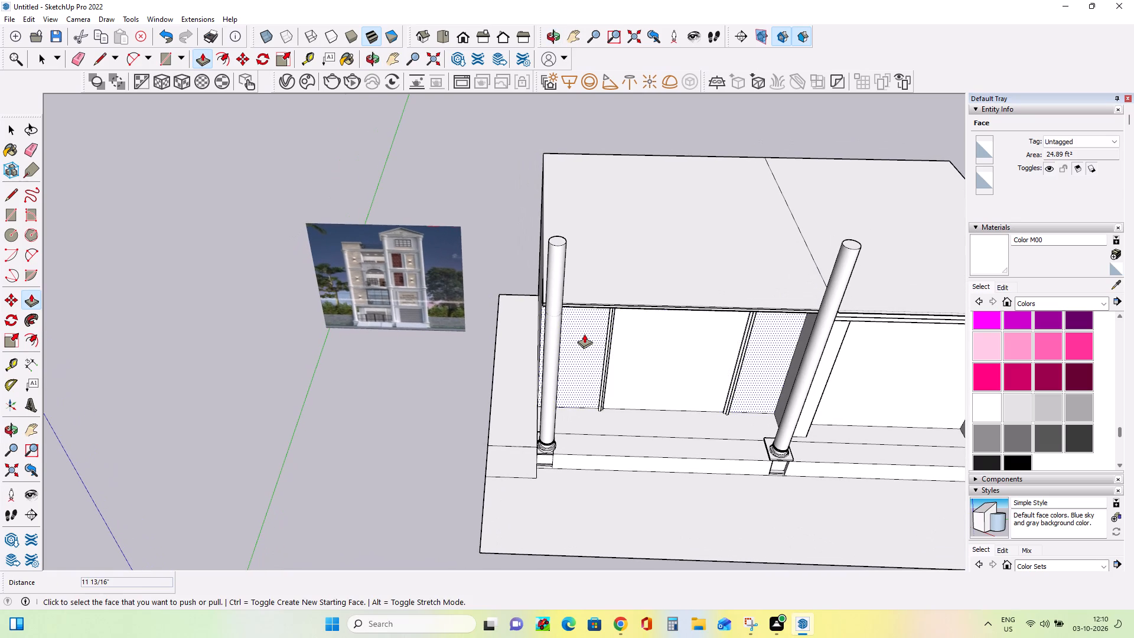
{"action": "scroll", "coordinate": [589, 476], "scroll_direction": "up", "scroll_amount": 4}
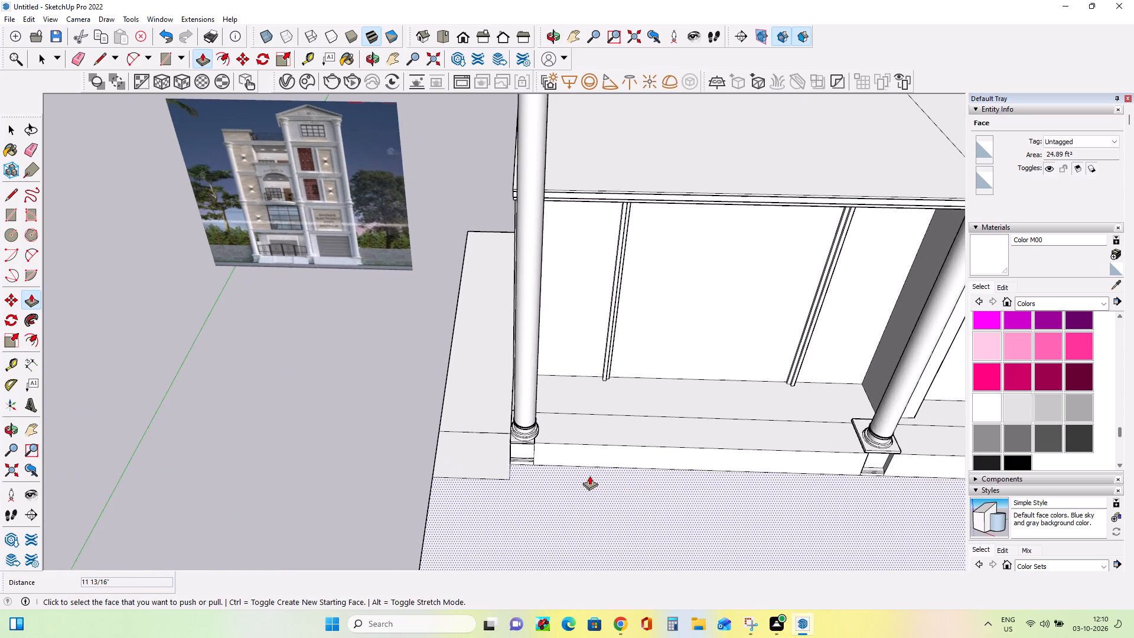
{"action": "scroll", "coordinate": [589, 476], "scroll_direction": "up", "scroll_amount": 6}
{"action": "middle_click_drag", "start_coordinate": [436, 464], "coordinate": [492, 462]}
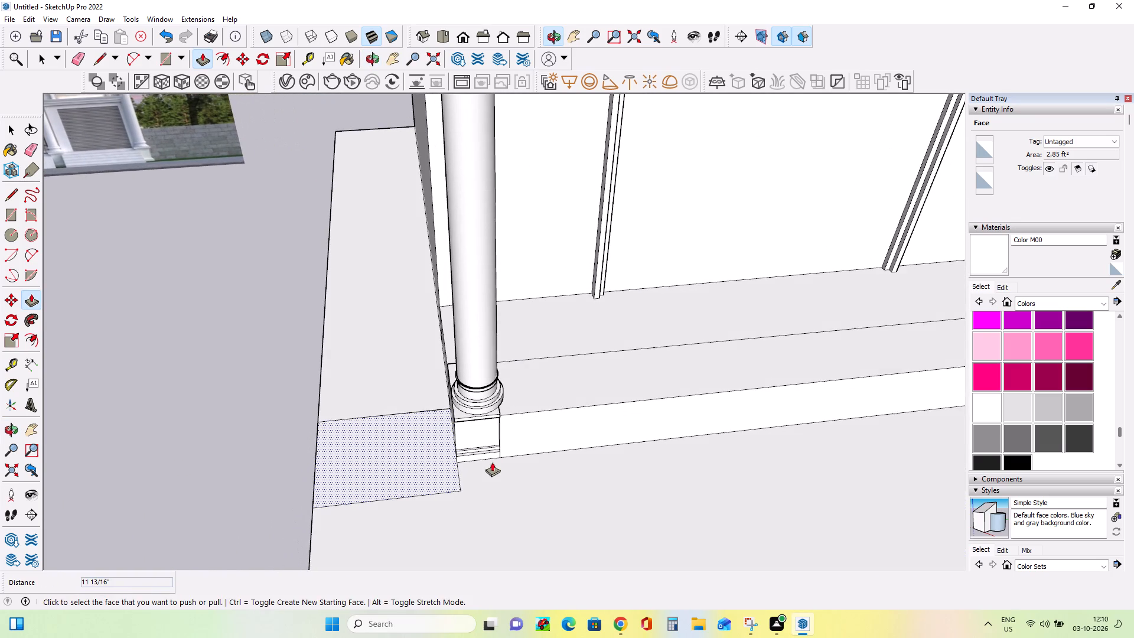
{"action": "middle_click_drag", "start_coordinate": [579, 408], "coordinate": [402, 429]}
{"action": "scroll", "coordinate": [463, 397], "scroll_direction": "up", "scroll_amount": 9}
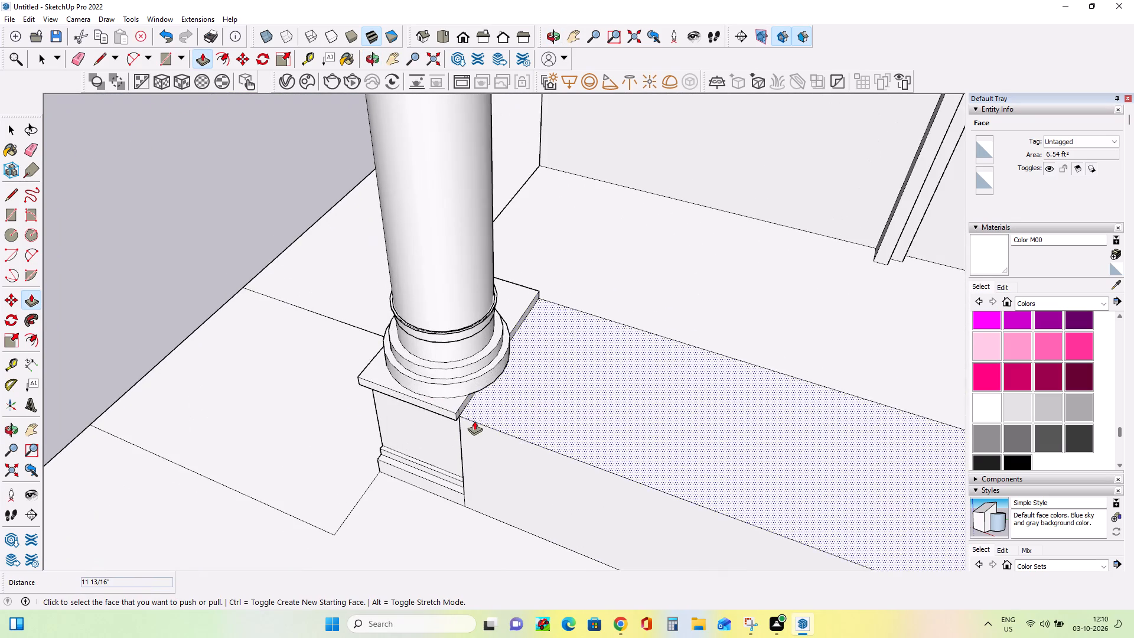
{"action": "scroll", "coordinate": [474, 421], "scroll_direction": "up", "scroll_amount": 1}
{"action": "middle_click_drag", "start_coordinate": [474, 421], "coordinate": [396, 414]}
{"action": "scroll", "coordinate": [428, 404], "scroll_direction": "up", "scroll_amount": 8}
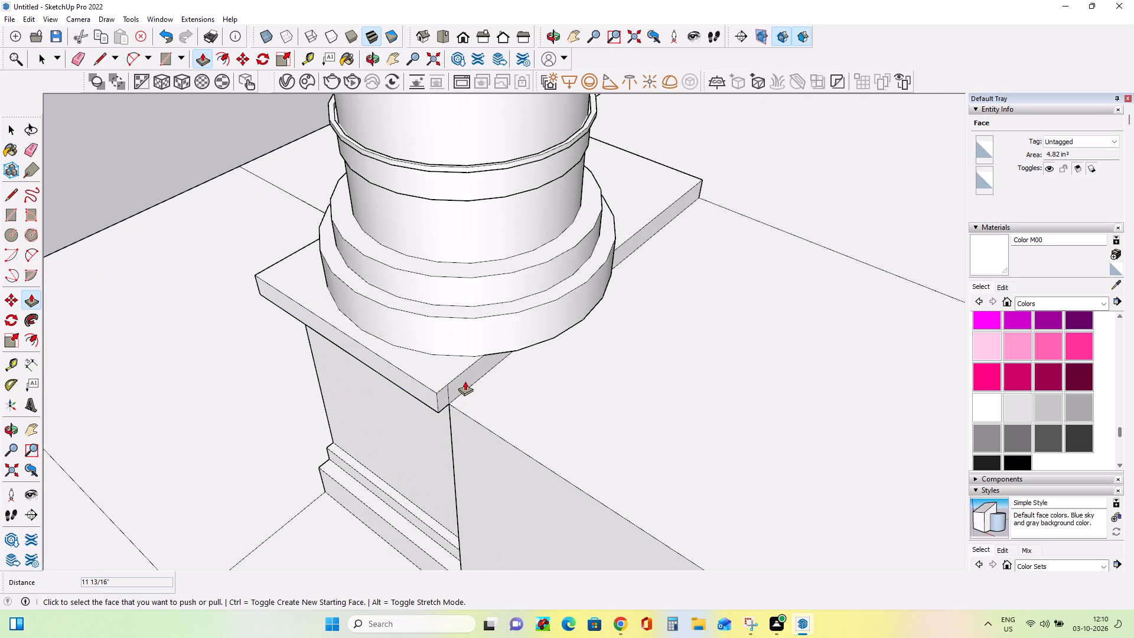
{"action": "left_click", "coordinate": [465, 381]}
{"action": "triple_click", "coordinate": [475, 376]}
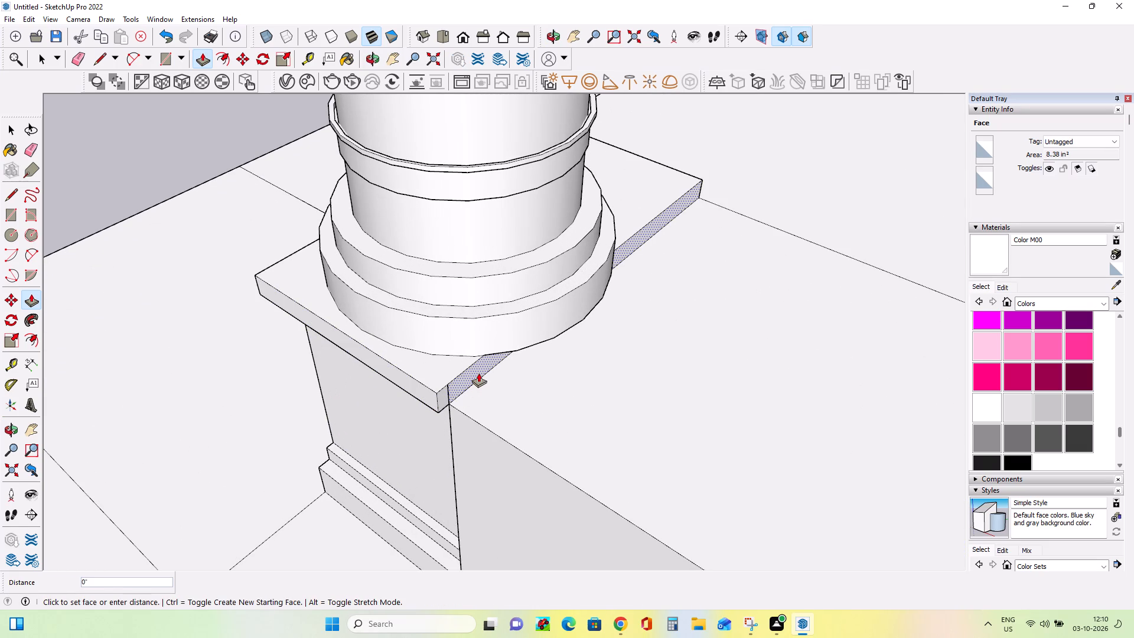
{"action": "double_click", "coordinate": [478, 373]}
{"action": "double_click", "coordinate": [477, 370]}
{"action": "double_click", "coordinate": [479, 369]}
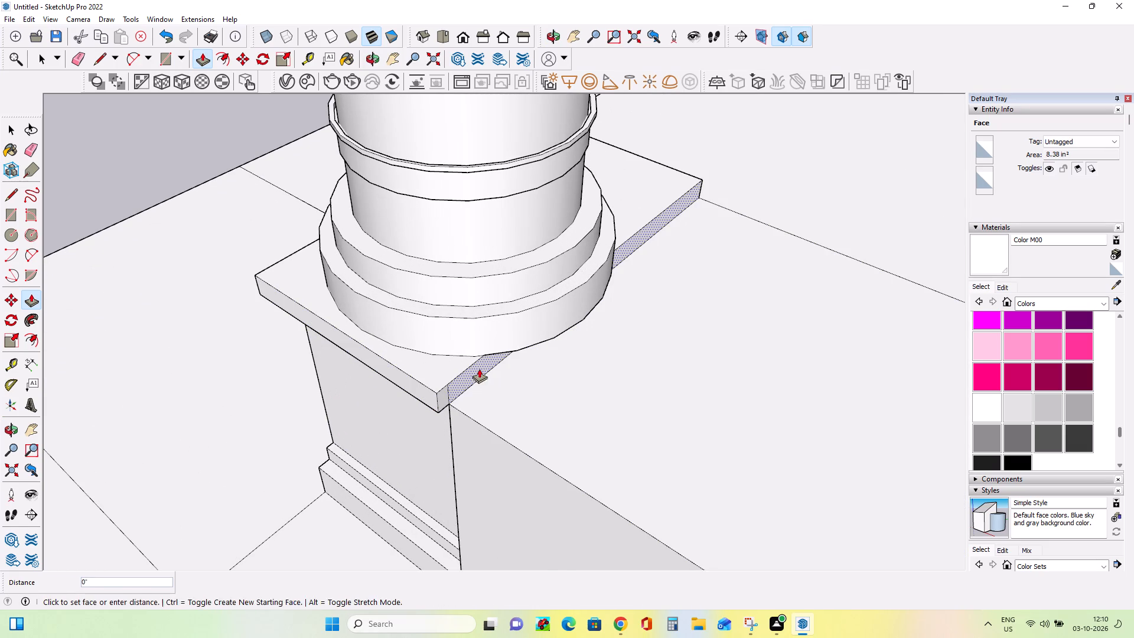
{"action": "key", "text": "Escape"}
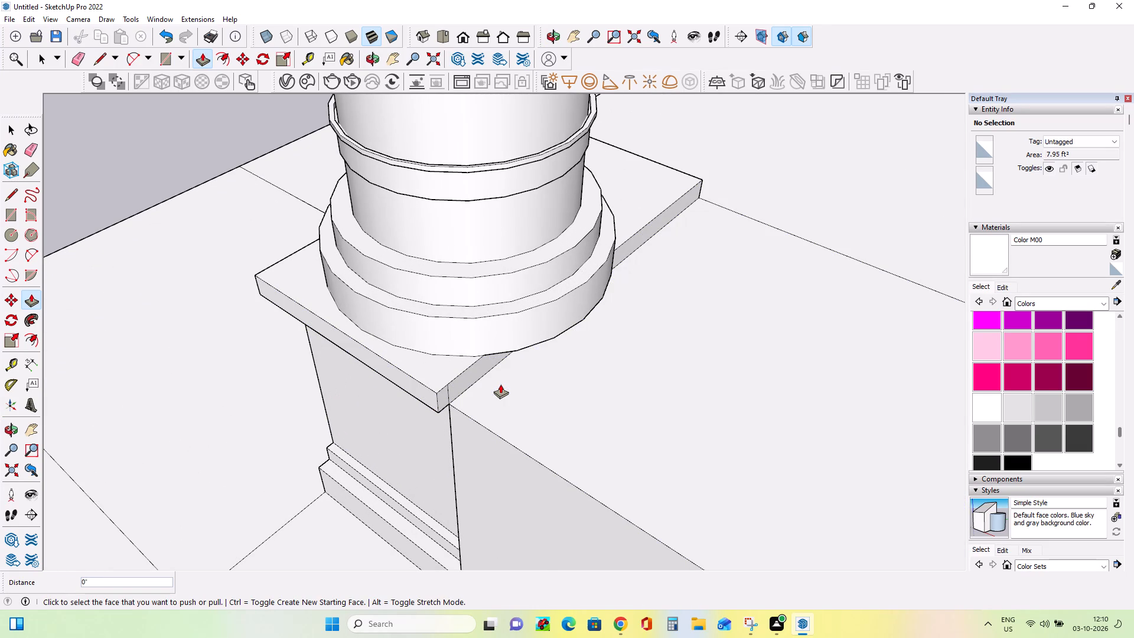
Examine the height and alignment of the three front columns against the roof edge and the plinth.
{"action": "scroll", "coordinate": [656, 412], "scroll_direction": "down", "scroll_amount": 11}
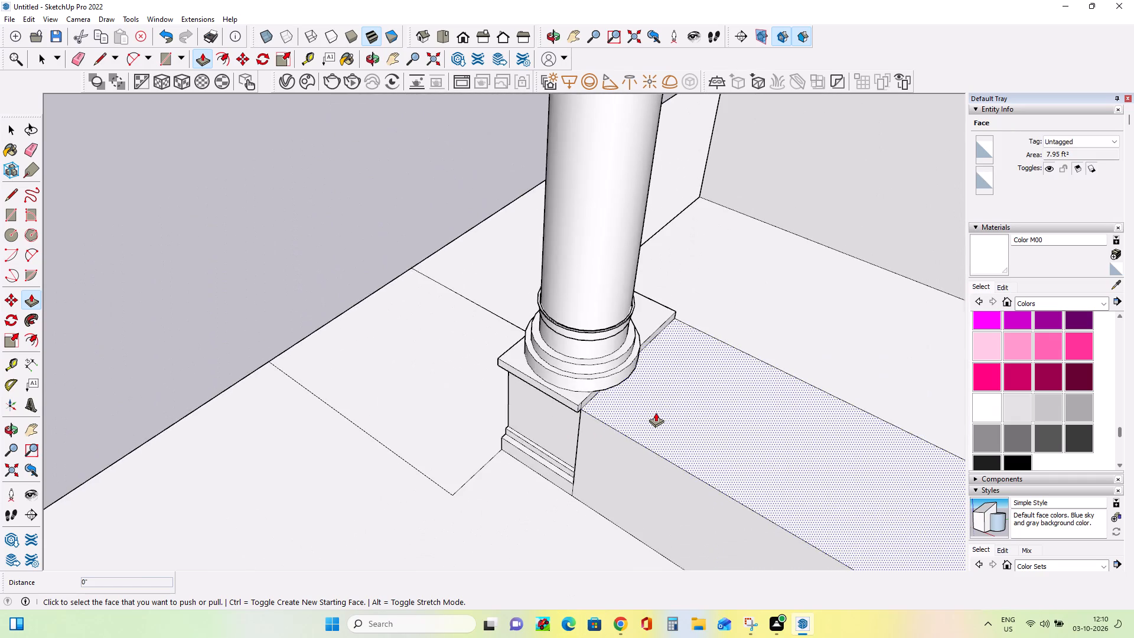
{"action": "scroll", "coordinate": [656, 412], "scroll_direction": "down", "scroll_amount": 20}
{"action": "scroll", "coordinate": [656, 412], "scroll_direction": "down", "scroll_amount": 9}
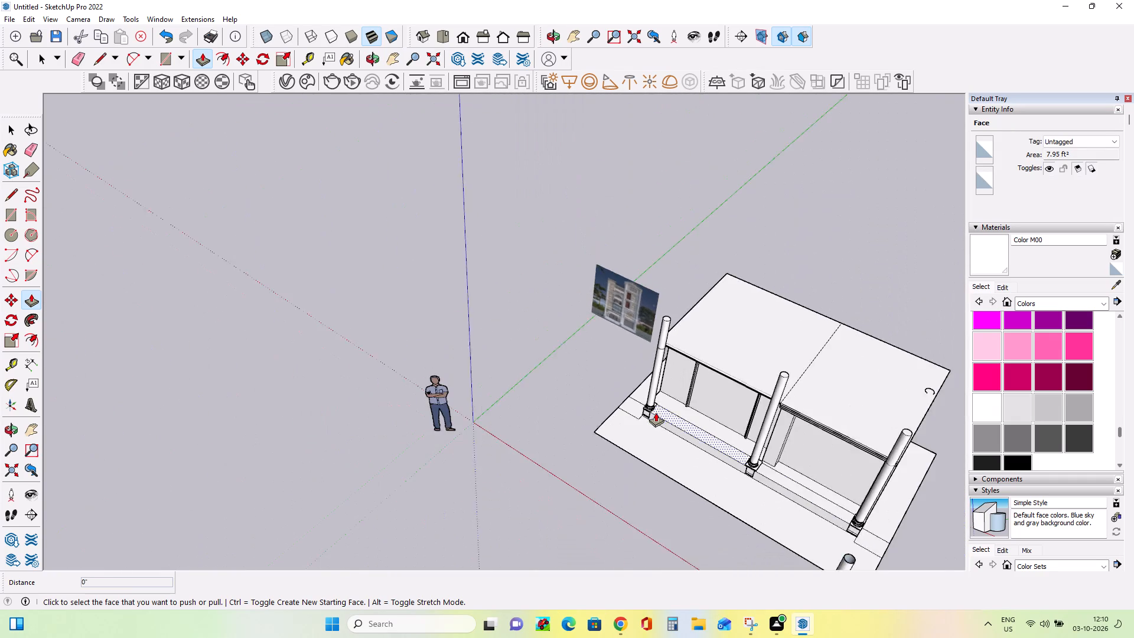
{"action": "middle_click_drag", "start_coordinate": [651, 416], "coordinate": [830, 329]}
{"action": "scroll", "coordinate": [762, 306], "scroll_direction": "up", "scroll_amount": 8}
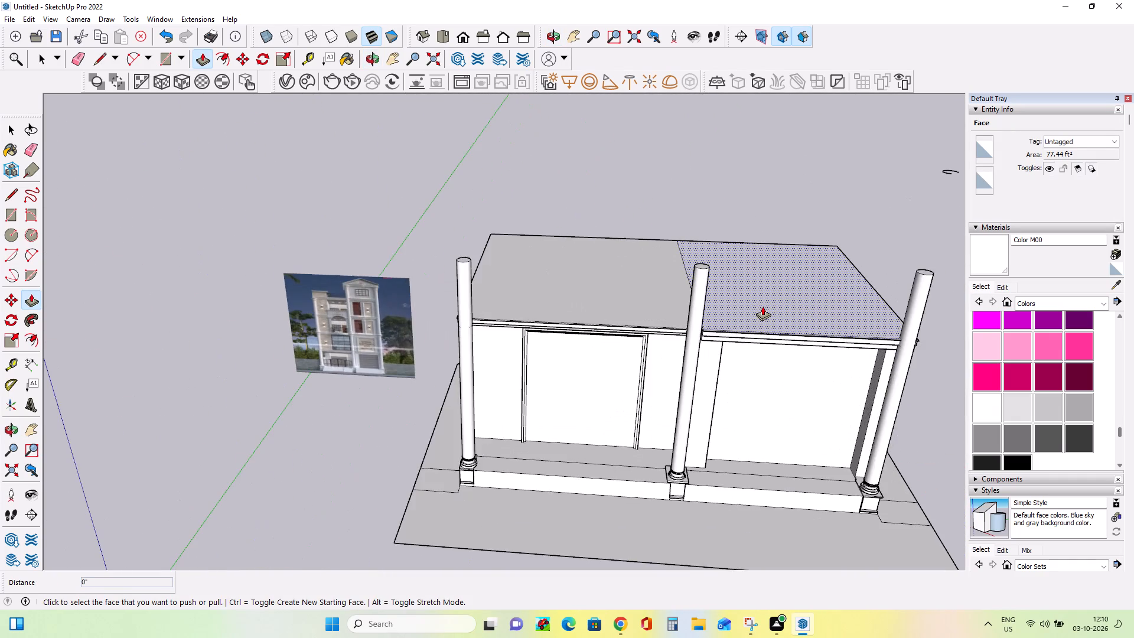
{"action": "scroll", "coordinate": [762, 306], "scroll_direction": "up", "scroll_amount": 2}
{"action": "middle_click_drag", "start_coordinate": [762, 306], "coordinate": [771, 288]}
{"action": "middle_click_drag", "start_coordinate": [783, 298], "coordinate": [782, 317]}
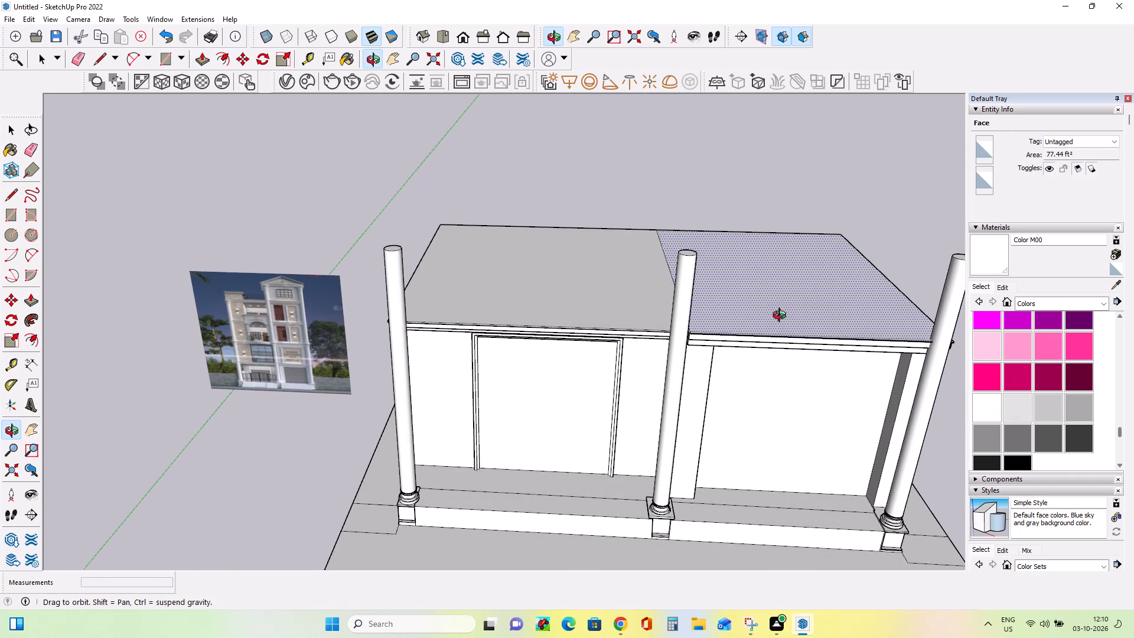
{"action": "middle_click_drag", "start_coordinate": [782, 317], "coordinate": [781, 324]}
{"action": "scroll", "coordinate": [781, 324], "scroll_direction": "down", "scroll_amount": 4}
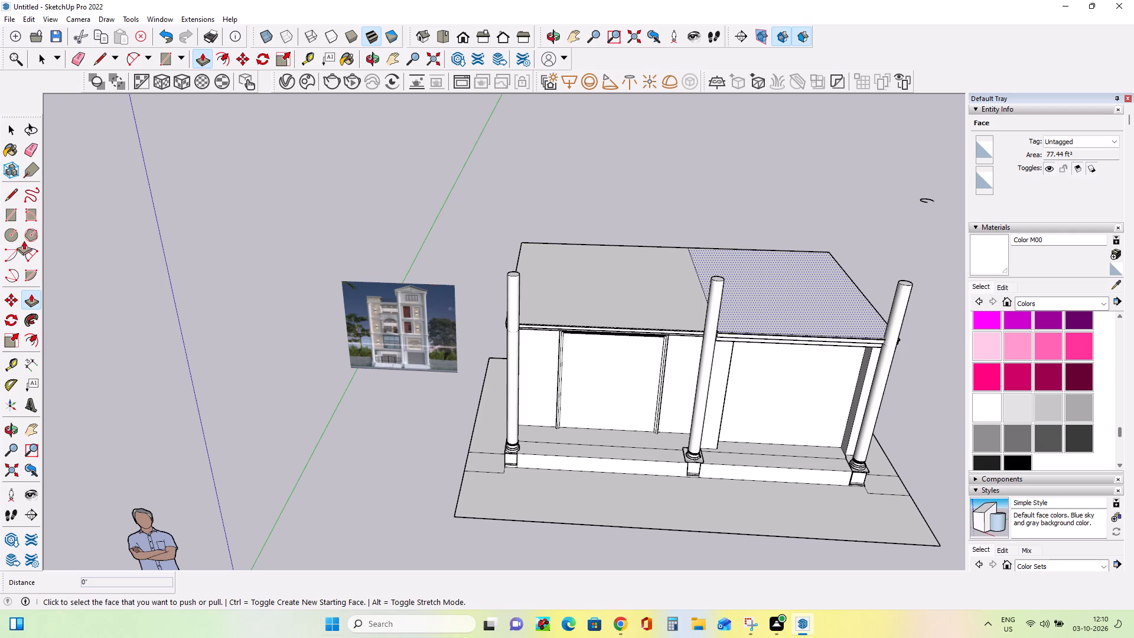
Erase the lower end segments of the stray arc floating beyond the rear edge of the roof's right half.
{"action": "middle_click_drag", "start_coordinate": [646, 334], "coordinate": [509, 343]}
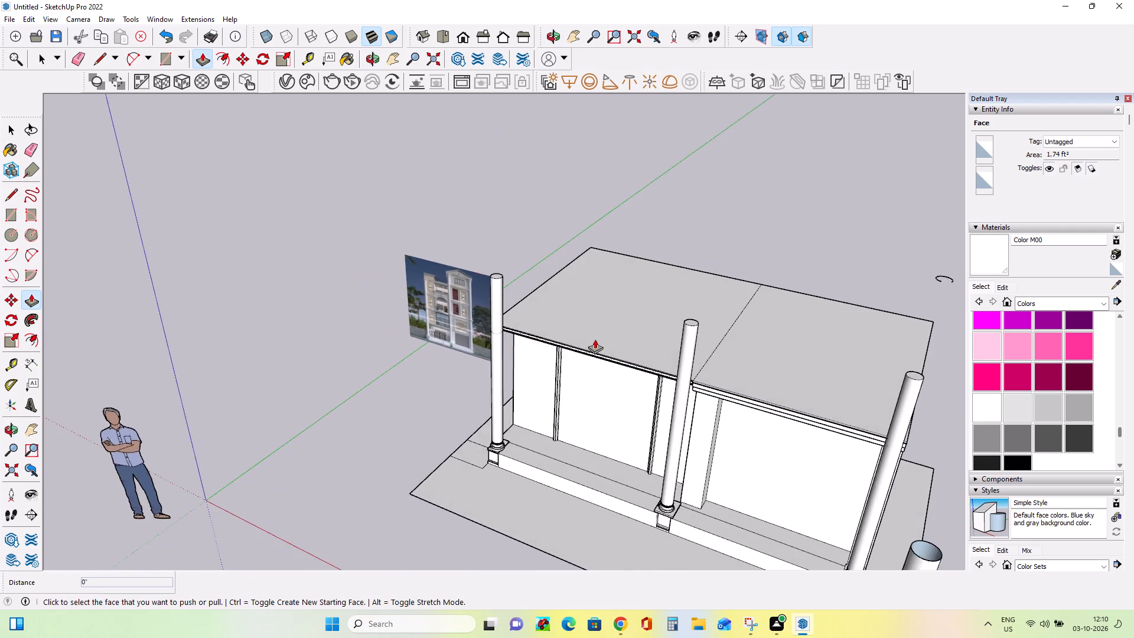
{"action": "scroll", "coordinate": [595, 339], "scroll_direction": "down", "scroll_amount": 6}
{"action": "middle_click_drag", "start_coordinate": [670, 383], "coordinate": [643, 408]}
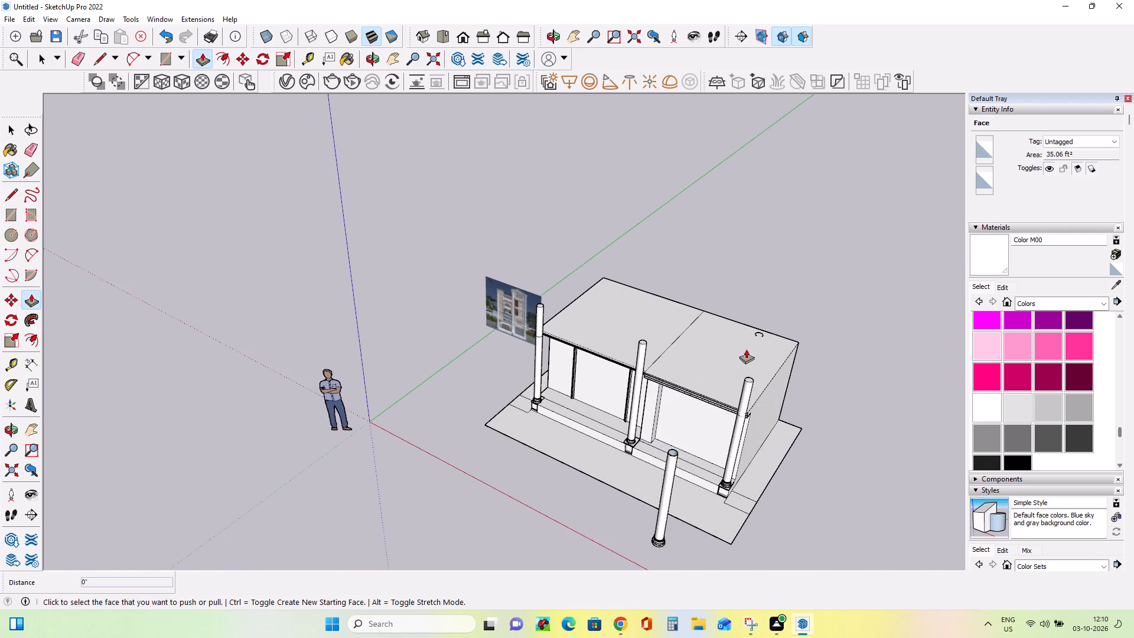
{"action": "scroll", "coordinate": [749, 346], "scroll_direction": "up", "scroll_amount": 7}
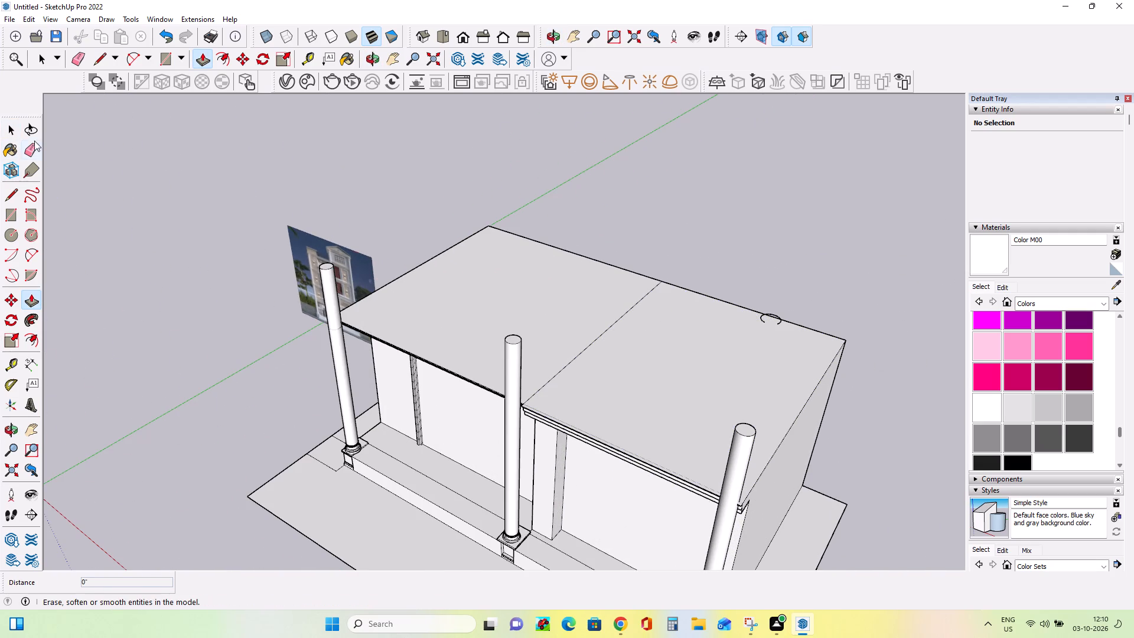
{"action": "left_click", "coordinate": [32, 147]}
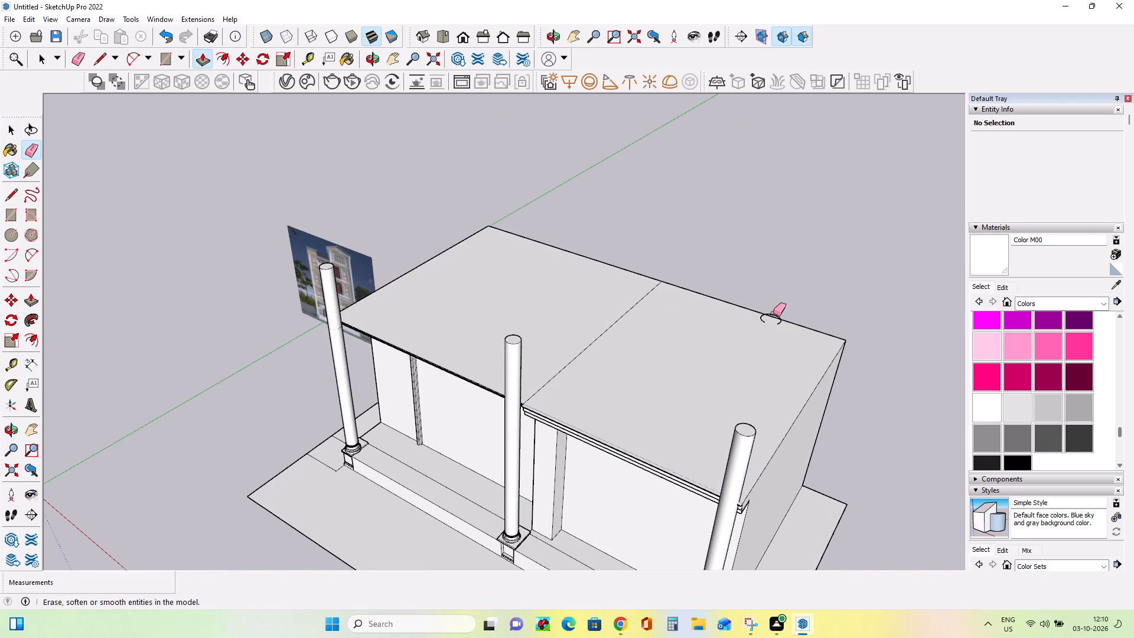
{"action": "left_click", "coordinate": [773, 313]}
{"action": "scroll", "coordinate": [782, 312], "scroll_direction": "up", "scroll_amount": 6}
{"action": "scroll", "coordinate": [782, 313], "scroll_direction": "down", "scroll_amount": 1}
{"action": "scroll", "coordinate": [782, 313], "scroll_direction": "up", "scroll_amount": 1}
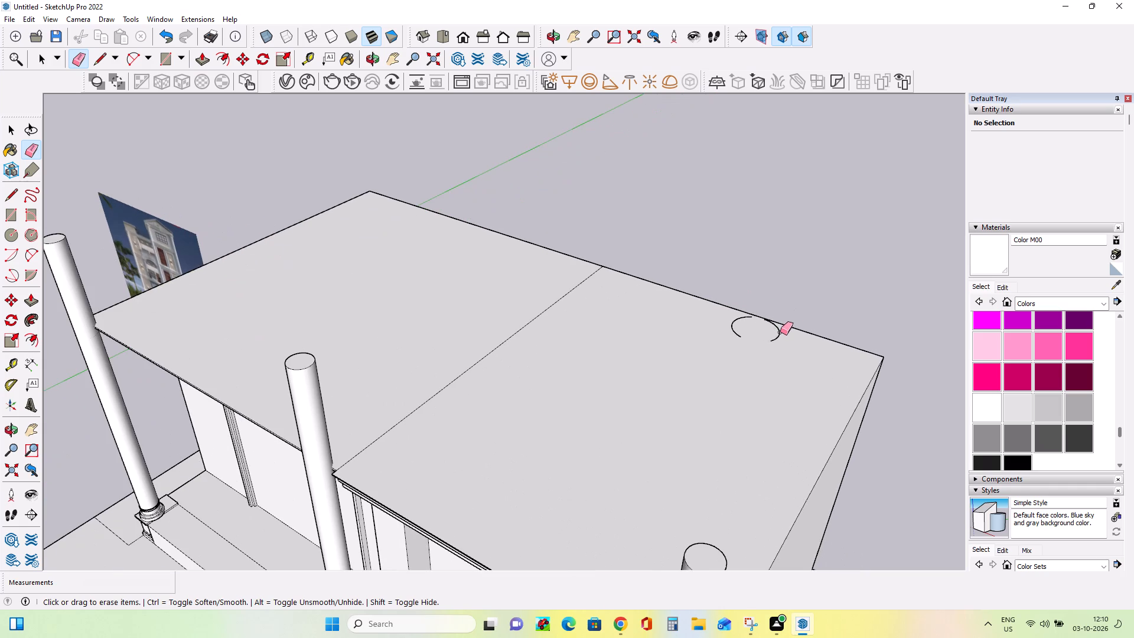
{"action": "left_click", "coordinate": [780, 332]}
{"action": "left_click", "coordinate": [777, 326]}
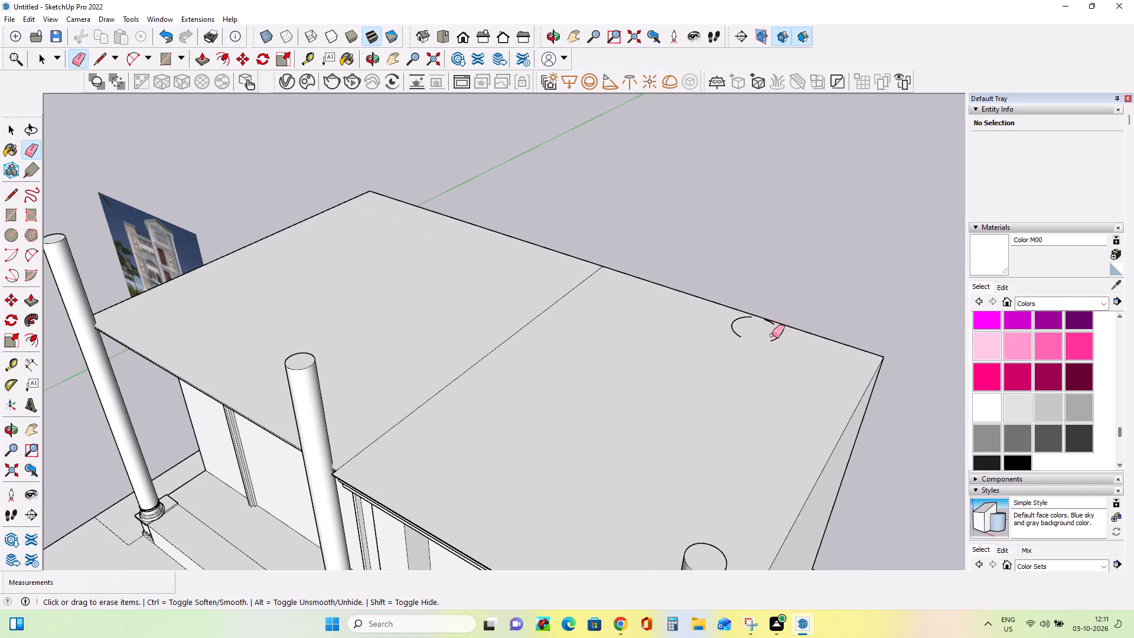
{"action": "left_click", "coordinate": [780, 337]}
{"action": "left_click", "coordinate": [775, 340]}
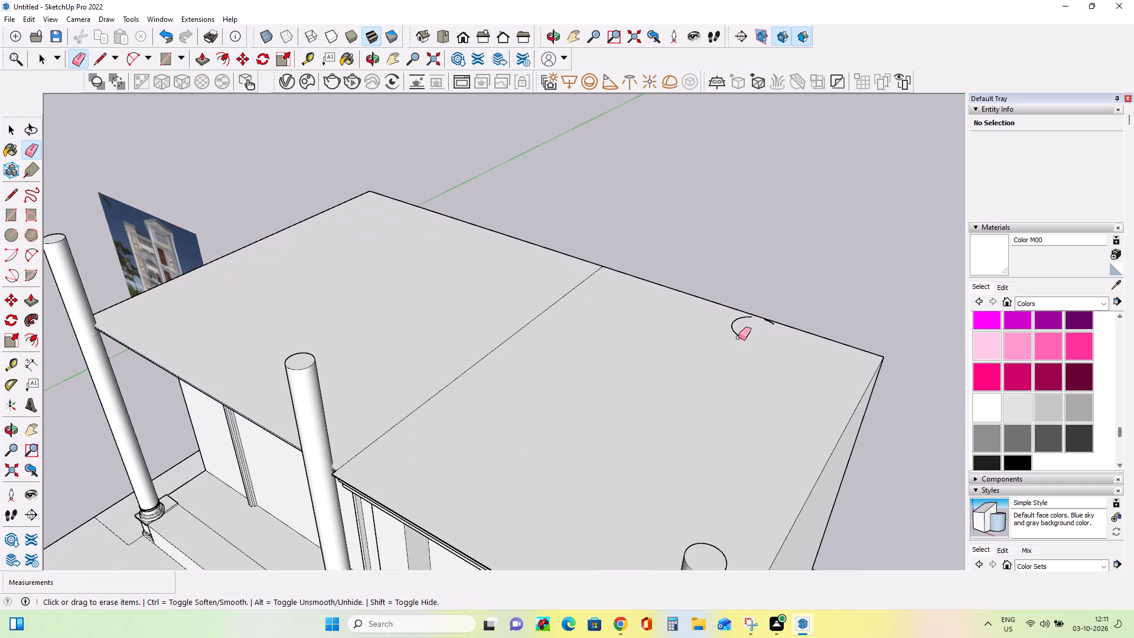
{"action": "left_click", "coordinate": [738, 336]}
{"action": "left_click", "coordinate": [736, 332]}
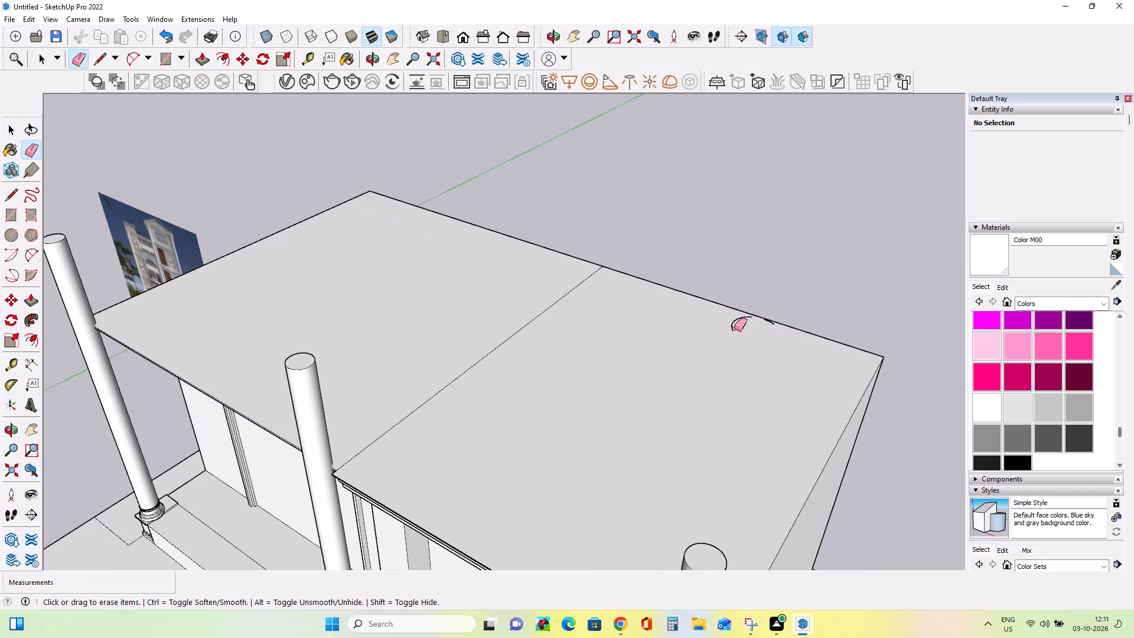
{"action": "left_click", "coordinate": [734, 328]}
{"action": "left_click", "coordinate": [734, 324]}
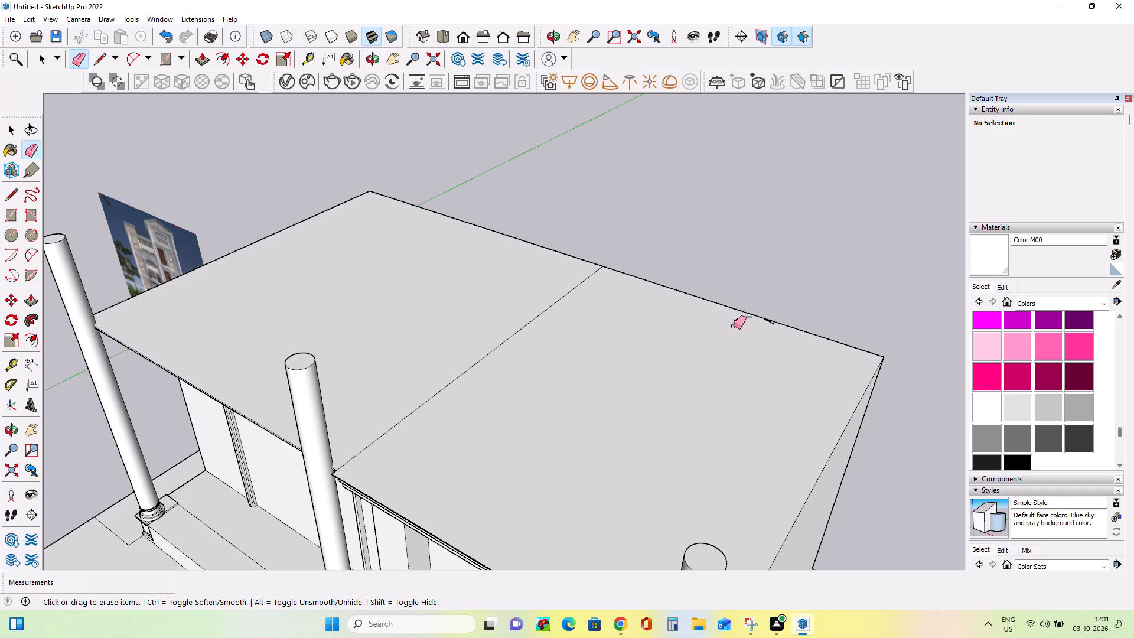
{"action": "left_click", "coordinate": [734, 326]}
Erase all remaining segments of the stray arc floating behind the rear edge of the roof's right half.
{"action": "scroll", "coordinate": [735, 323], "scroll_direction": "up", "scroll_amount": 8}
{"action": "scroll", "coordinate": [767, 304], "scroll_direction": "down", "scroll_amount": 3}
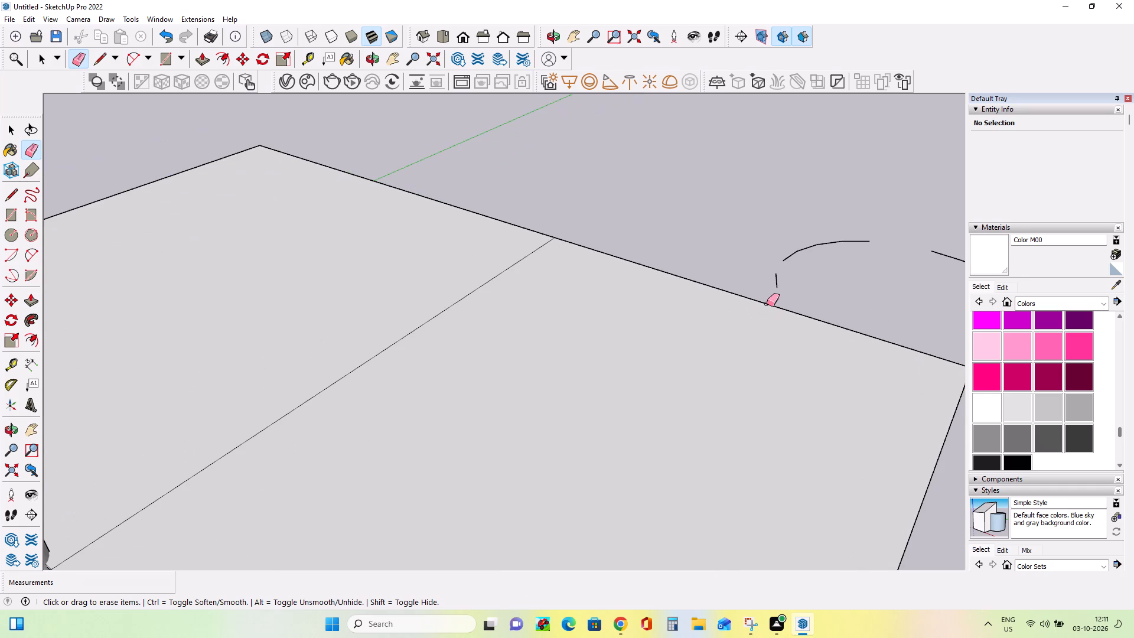
{"action": "left_click", "coordinate": [774, 280]}
{"action": "left_click", "coordinate": [777, 278]}
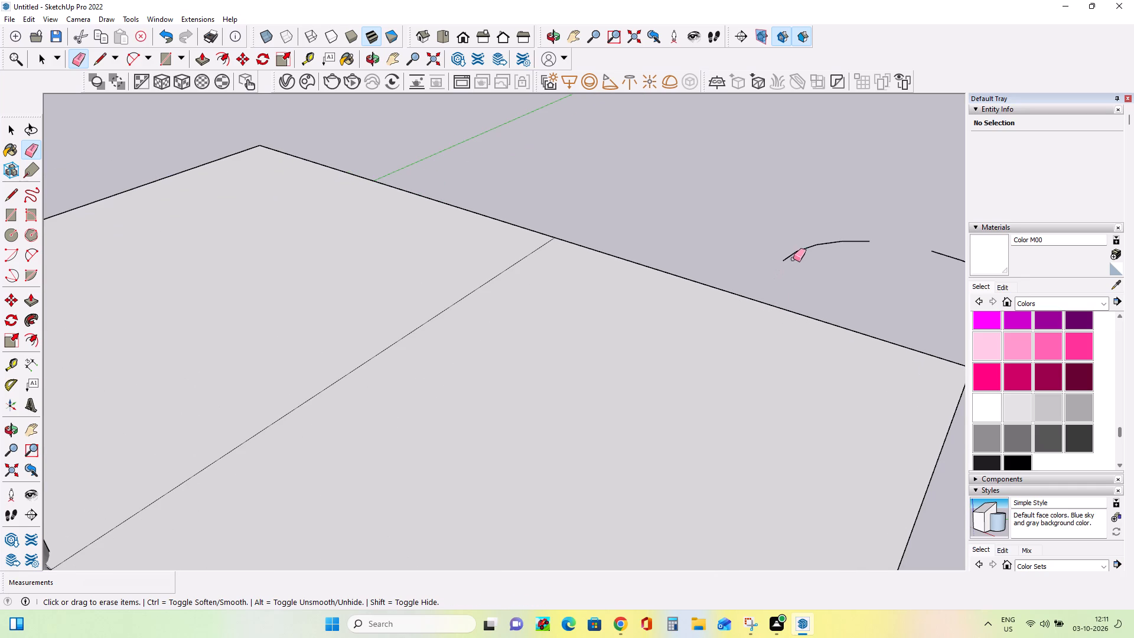
{"action": "left_click", "coordinate": [799, 252]}
{"action": "left_click", "coordinate": [822, 248]}
{"action": "left_click", "coordinate": [825, 242]}
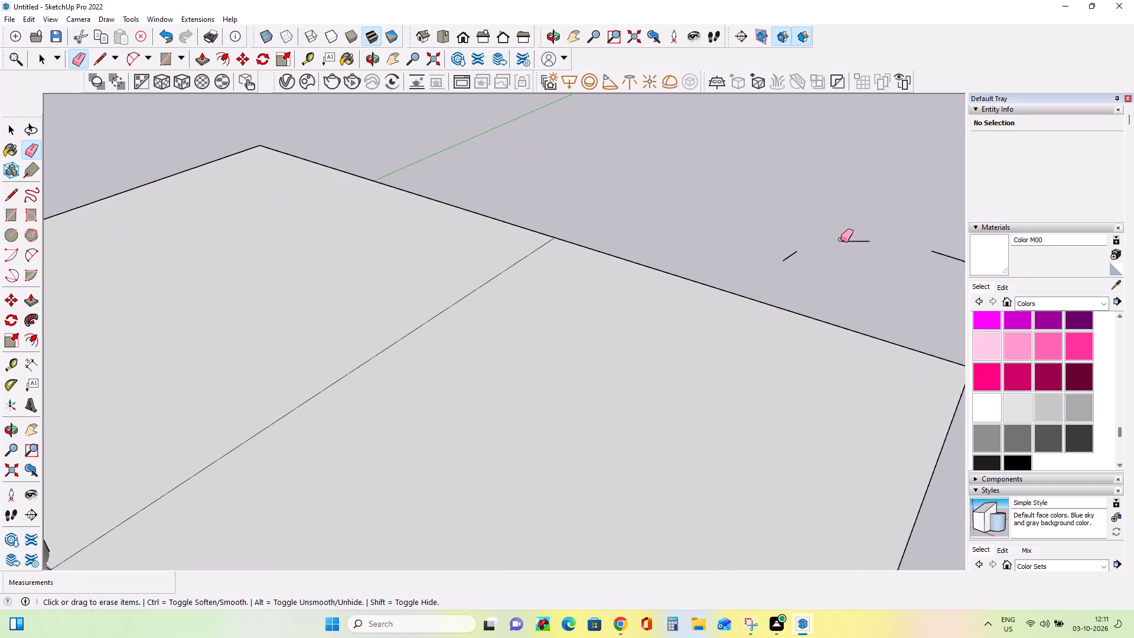
{"action": "left_click", "coordinate": [846, 242]}
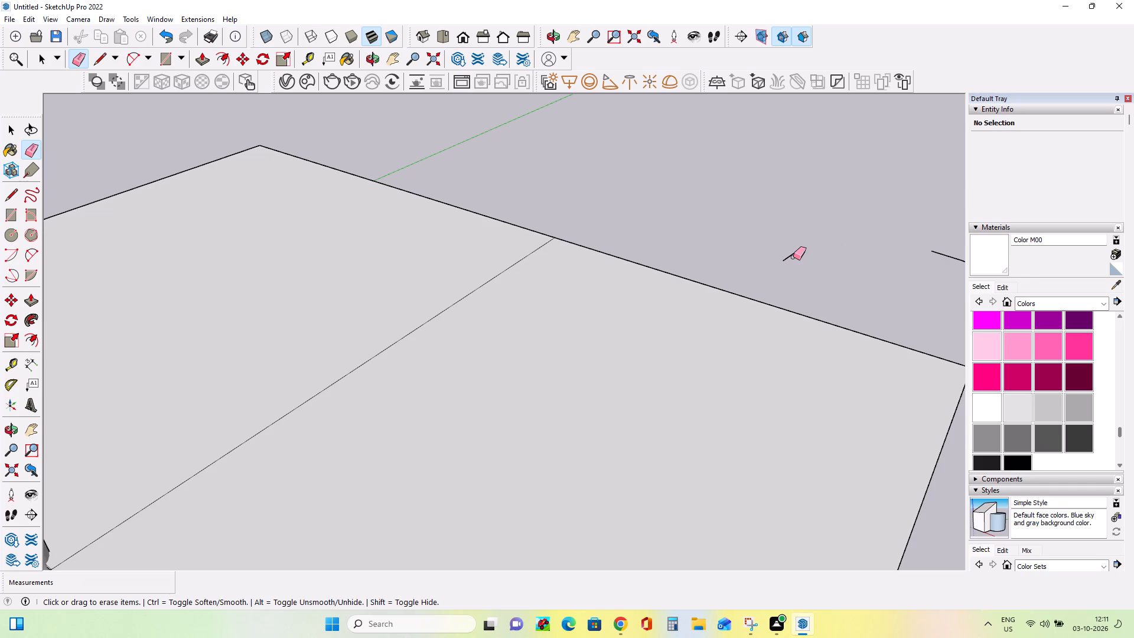
{"action": "left_click", "coordinate": [793, 257]}
{"action": "left_click", "coordinate": [792, 255]}
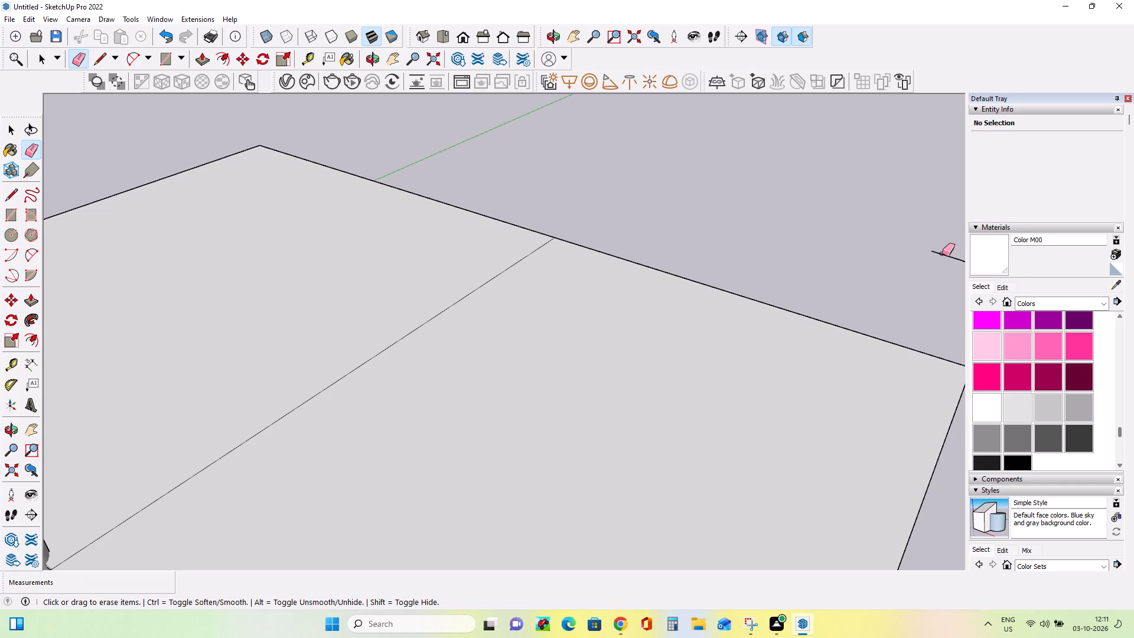
{"action": "left_click", "coordinate": [942, 253]}
{"action": "scroll", "coordinate": [793, 291], "scroll_direction": "down", "scroll_amount": 9}
{"action": "scroll", "coordinate": [856, 275], "scroll_direction": "up", "scroll_amount": 4}
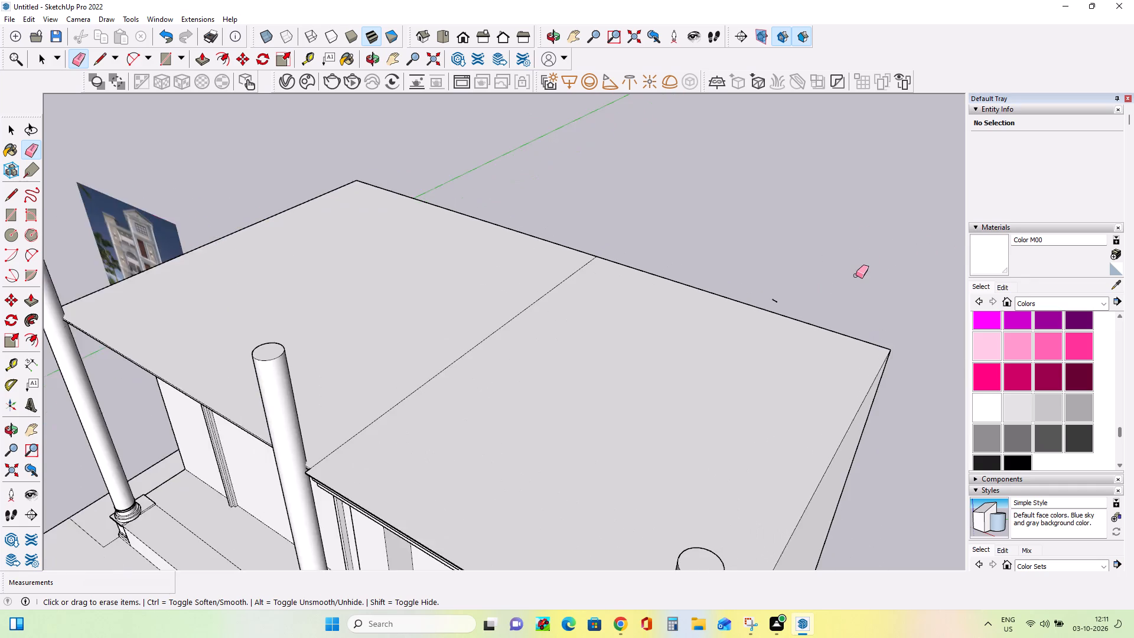
{"action": "scroll", "coordinate": [856, 275], "scroll_direction": "up", "scroll_amount": 6}
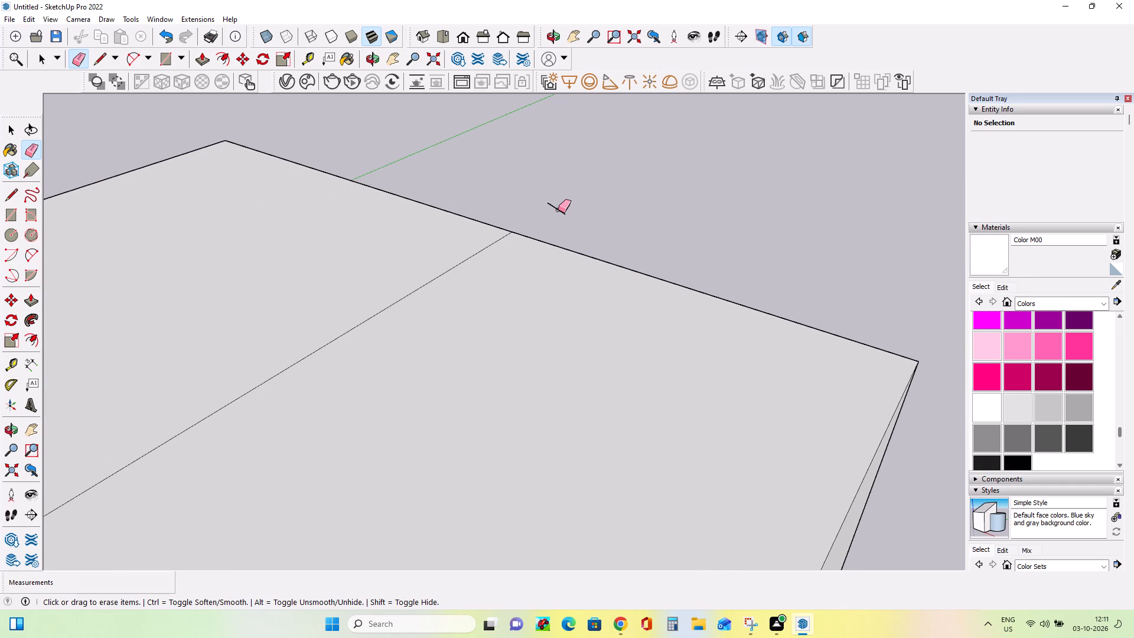
{"action": "left_click", "coordinate": [558, 210]}
Examine the whole building, its front columns and flat roof alongside the reference image from several angles.
{"action": "scroll", "coordinate": [838, 233], "scroll_direction": "down", "scroll_amount": 13}
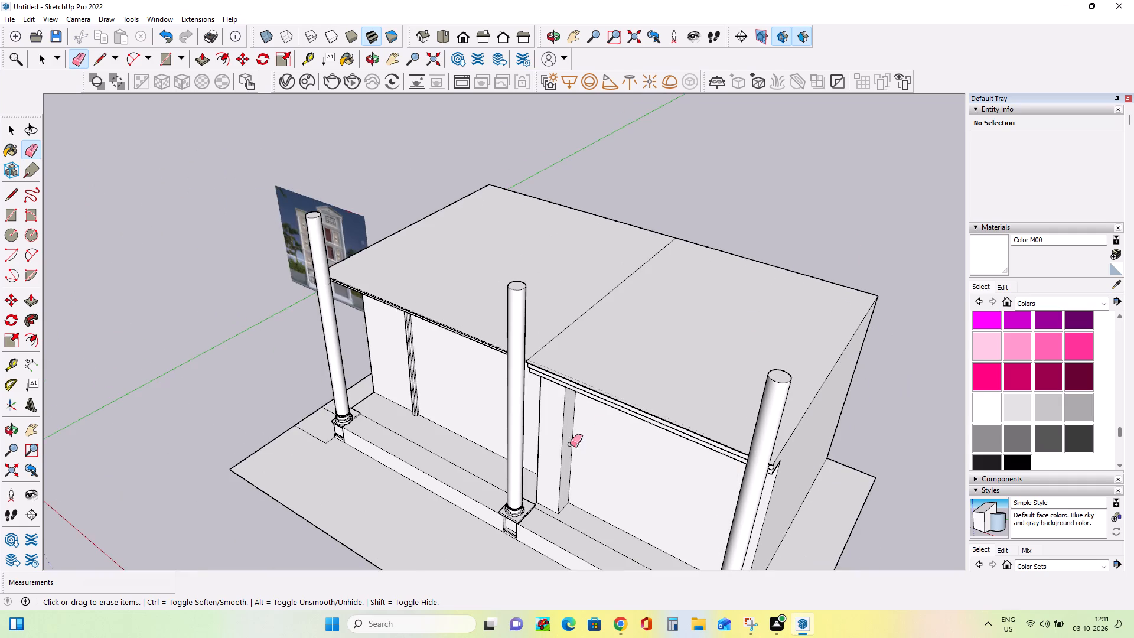
{"action": "scroll", "coordinate": [570, 438], "scroll_direction": "down", "scroll_amount": 8}
{"action": "middle_click_drag", "start_coordinate": [697, 410], "coordinate": [650, 420]}
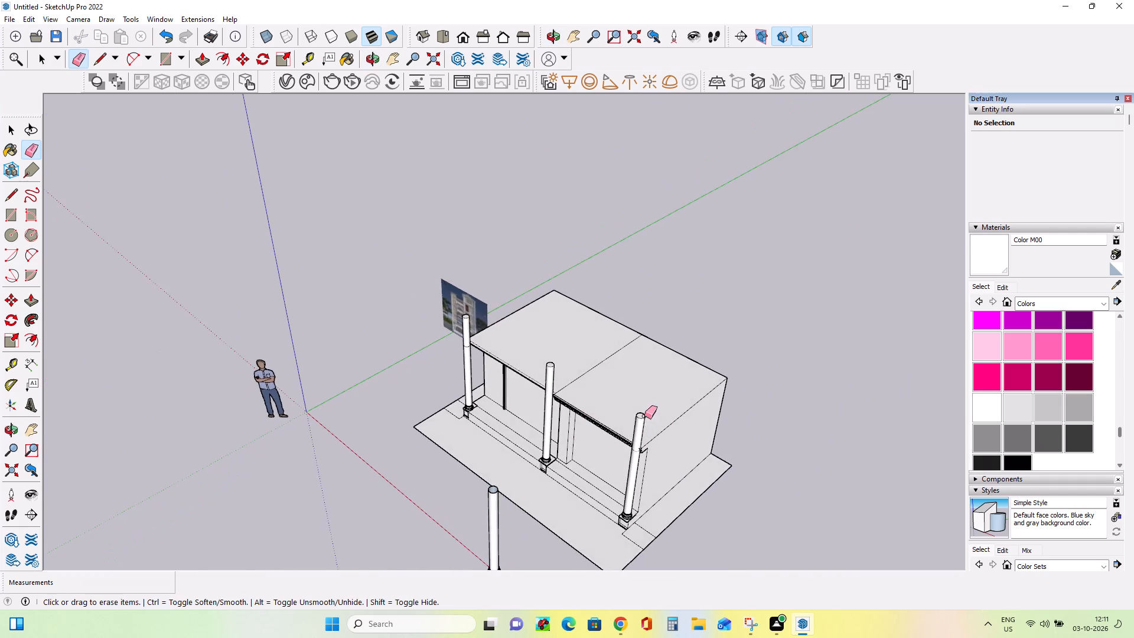
{"action": "scroll", "coordinate": [616, 431], "scroll_direction": "up", "scroll_amount": 4}
{"action": "scroll", "coordinate": [617, 424], "scroll_direction": "down", "scroll_amount": 7}
{"action": "middle_click_drag", "start_coordinate": [568, 410], "coordinate": [639, 397]}
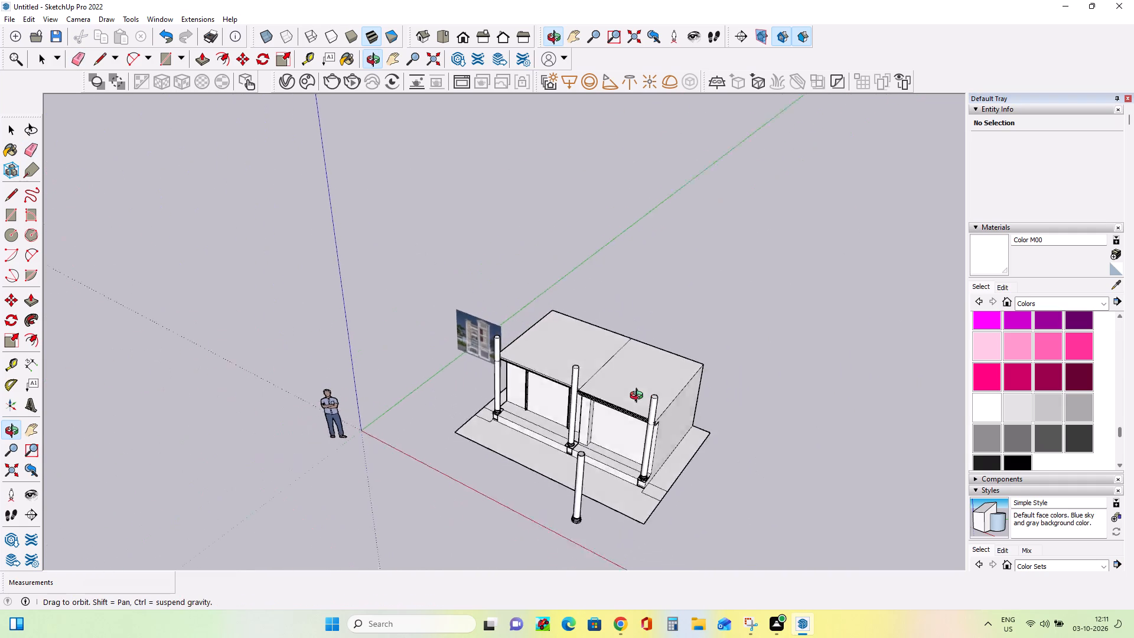
{"action": "middle_click_drag", "start_coordinate": [639, 397], "coordinate": [757, 394]}
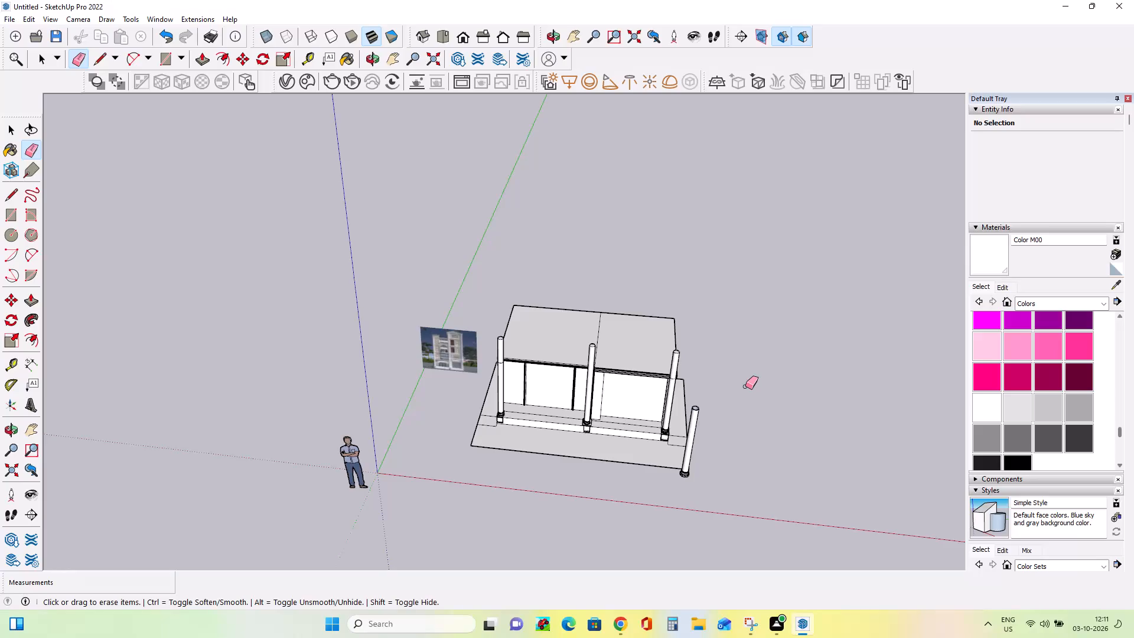
{"action": "scroll", "coordinate": [745, 386], "scroll_direction": "down", "scroll_amount": 4}
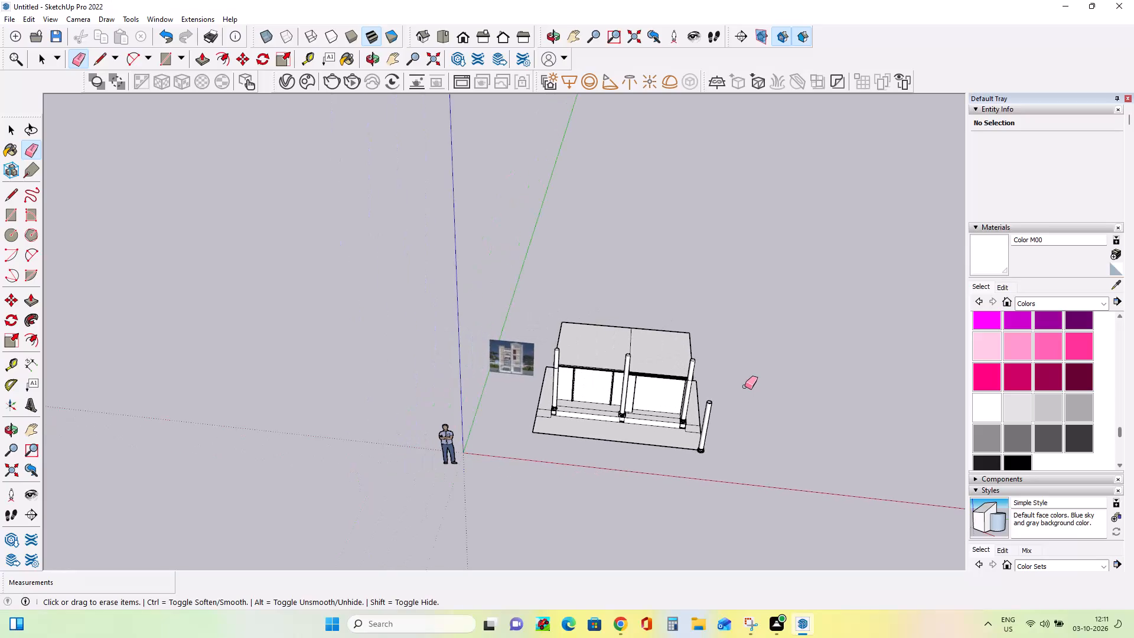
{"action": "middle_click_drag", "start_coordinate": [643, 383], "coordinate": [697, 379]}
{"action": "scroll", "coordinate": [592, 323], "scroll_direction": "up", "scroll_amount": 4}
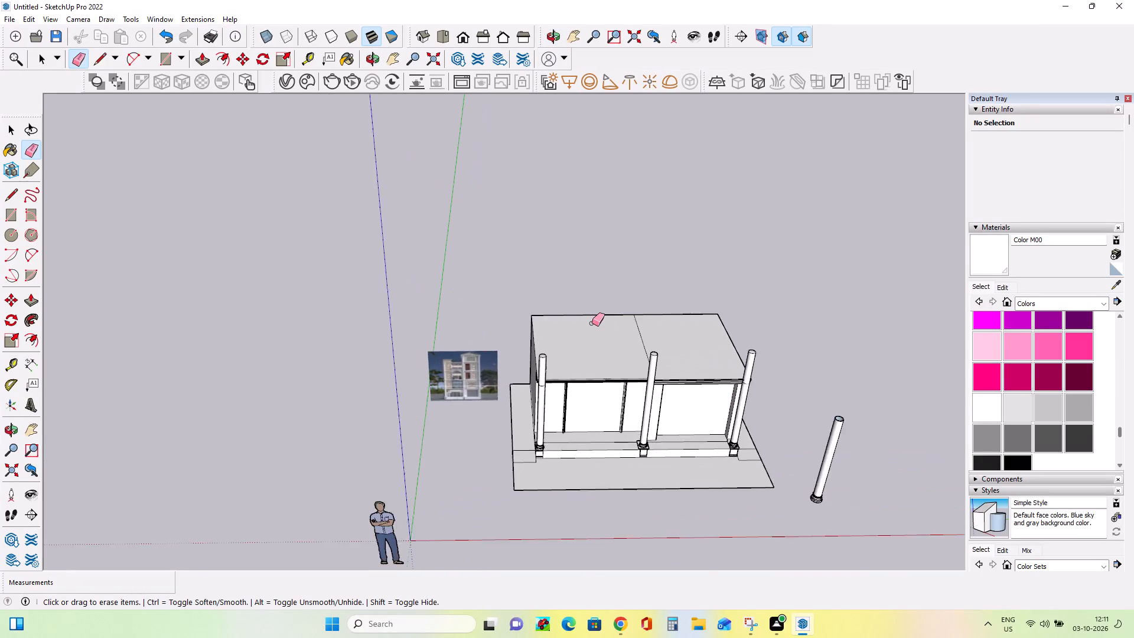
{"action": "scroll", "coordinate": [592, 323], "scroll_direction": "up", "scroll_amount": 1}
{"action": "middle_click_drag", "start_coordinate": [507, 373], "coordinate": [515, 384]}
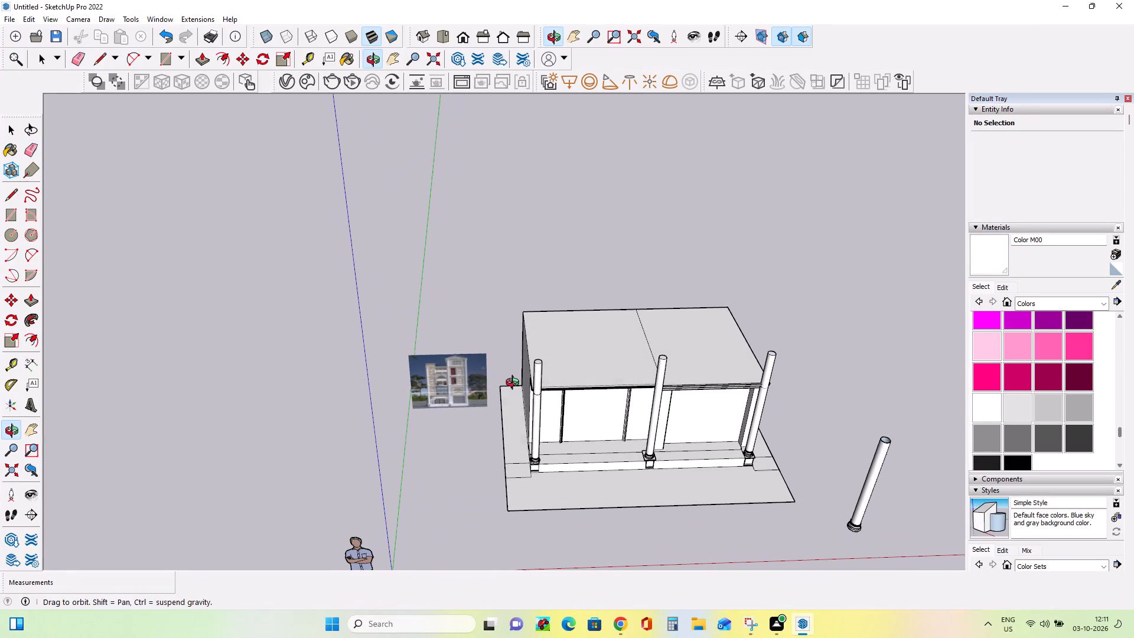
{"action": "middle_click_drag", "start_coordinate": [515, 384], "coordinate": [518, 390]}
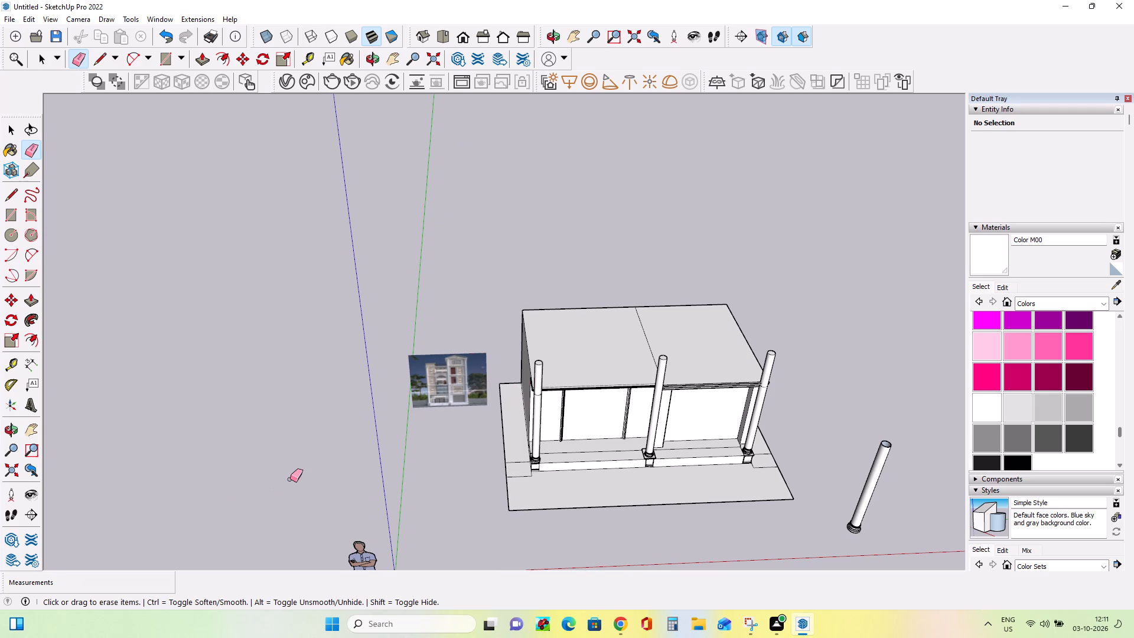
{"action": "scroll", "coordinate": [312, 452], "scroll_direction": "down", "scroll_amount": 2}
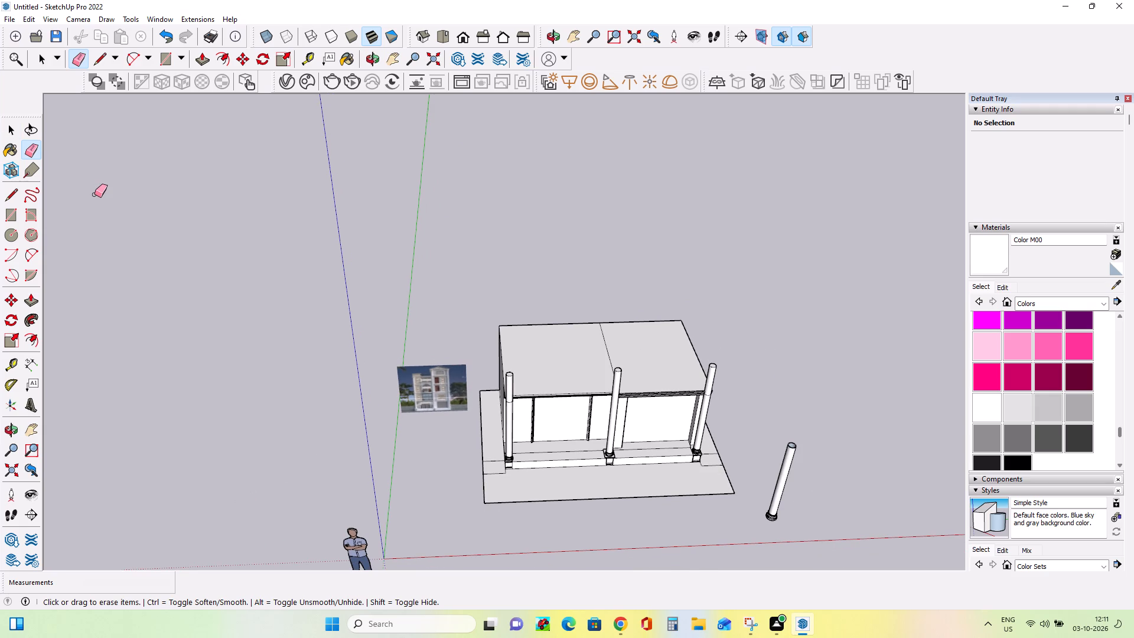
Draw a rectangle about 9' 4 1/8" by 16' 8 1/4" on the roof, from above the right front wall corner to the opposite rear corner.
{"action": "left_click", "coordinate": [8, 215]}
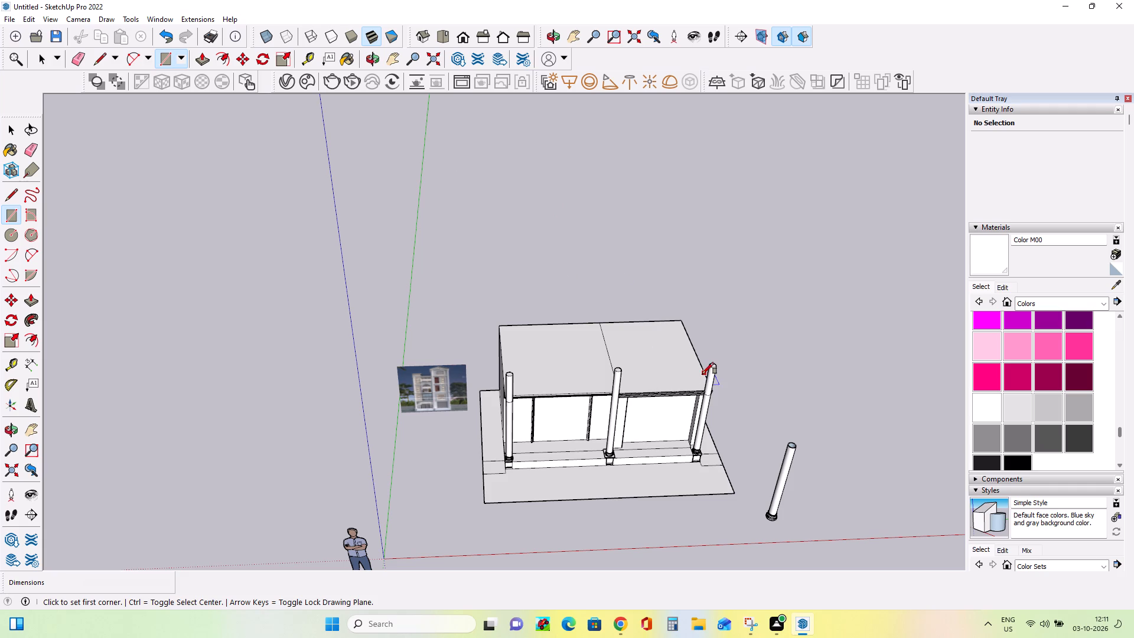
{"action": "middle_click_drag", "start_coordinate": [702, 374], "coordinate": [568, 383]}
{"action": "scroll", "coordinate": [663, 423], "scroll_direction": "up", "scroll_amount": 5}
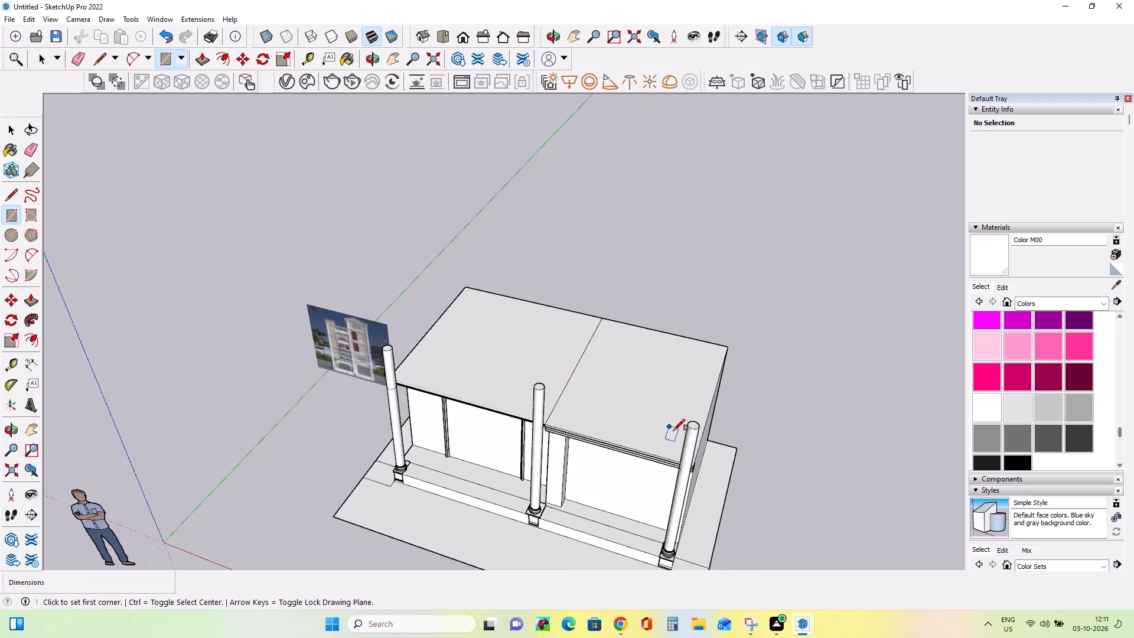
{"action": "scroll", "coordinate": [673, 431], "scroll_direction": "up", "scroll_amount": 2}
{"action": "middle_click_drag", "start_coordinate": [690, 431], "coordinate": [718, 489]}
{"action": "scroll", "coordinate": [674, 450], "scroll_direction": "up", "scroll_amount": 3}
{"action": "middle_click_drag", "start_coordinate": [764, 427], "coordinate": [762, 429]}
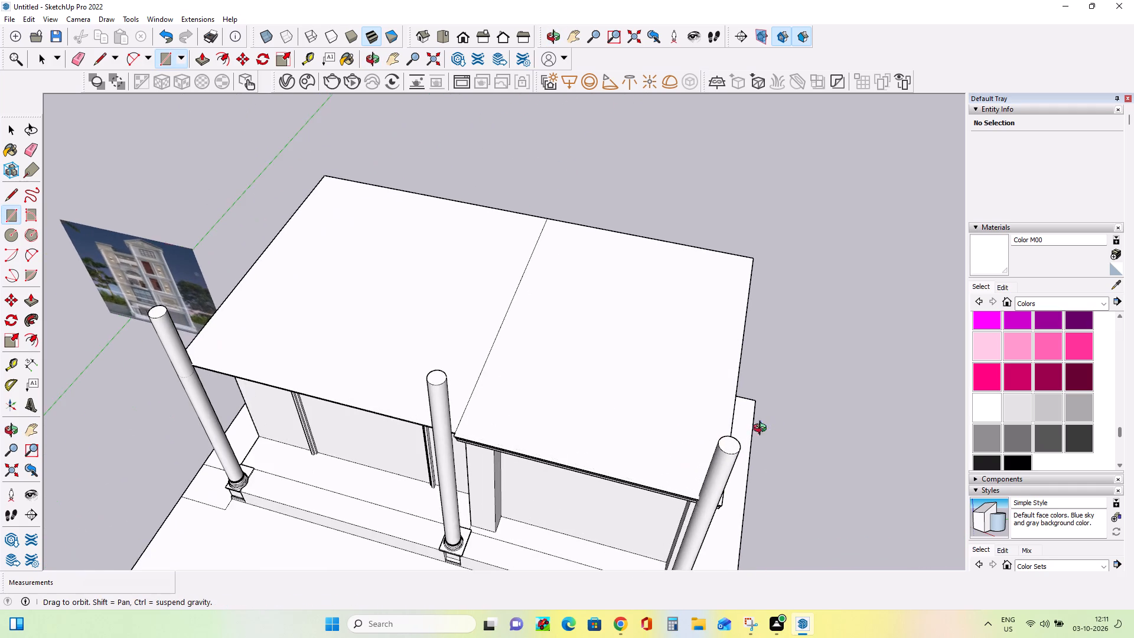
{"action": "middle_click_drag", "start_coordinate": [762, 429], "coordinate": [513, 437]}
{"action": "scroll", "coordinate": [518, 497], "scroll_direction": "down", "scroll_amount": 3}
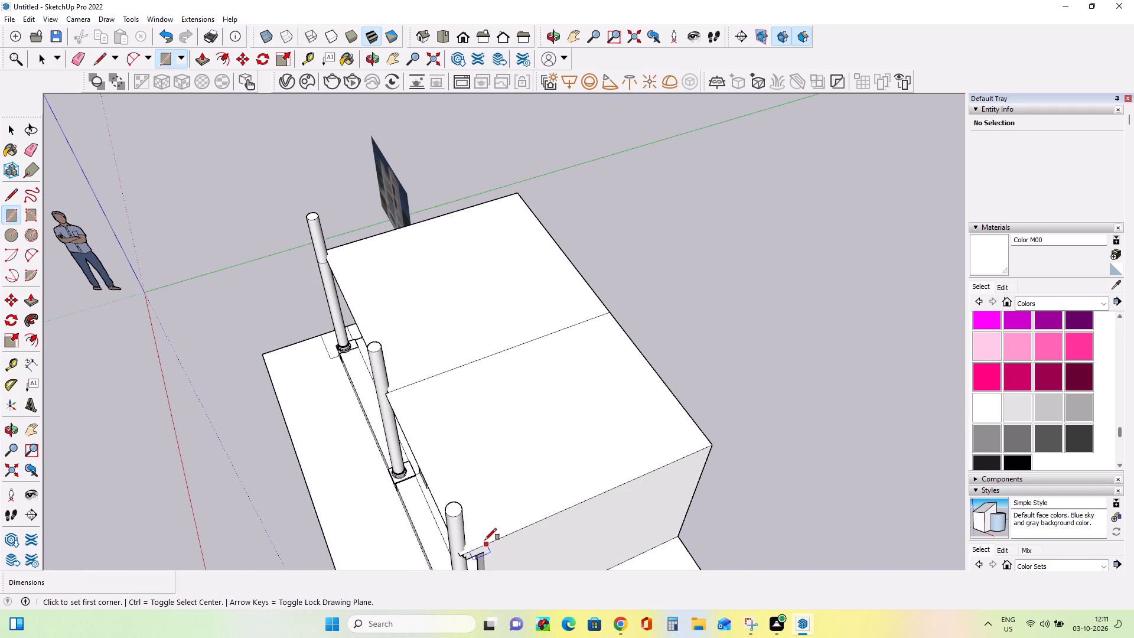
{"action": "left_click", "coordinate": [485, 543]}
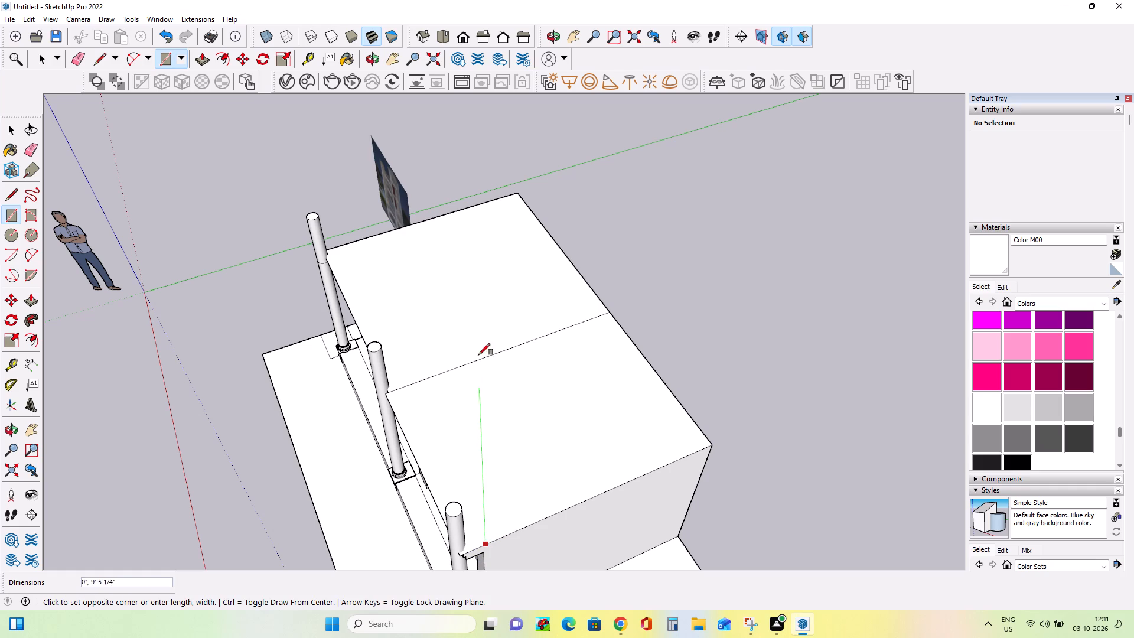
{"action": "double_click", "coordinate": [516, 193]}
Push/Pull the right roof face behind the front overhang up 4' 5 15/16", and lower it by 7 1/4".
{"action": "middle_click_drag", "start_coordinate": [496, 391], "coordinate": [569, 366]}
{"action": "scroll", "coordinate": [569, 366], "scroll_direction": "down", "scroll_amount": 4}
{"action": "left_click", "coordinate": [34, 300]}
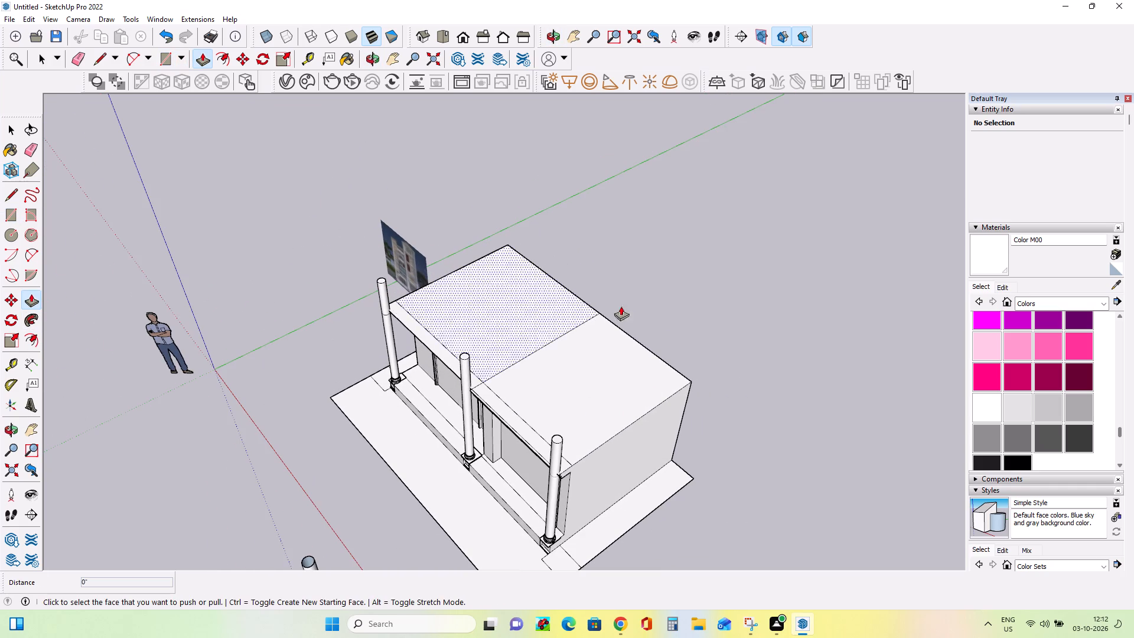
{"action": "left_click", "coordinate": [608, 353]}
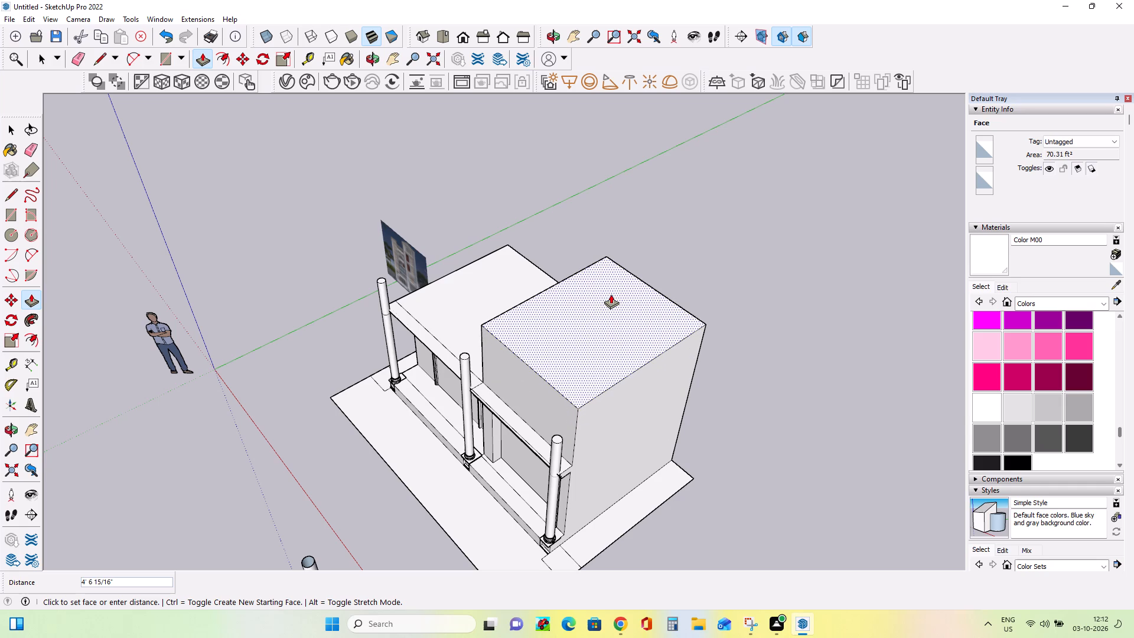
{"action": "left_click", "coordinate": [611, 295]}
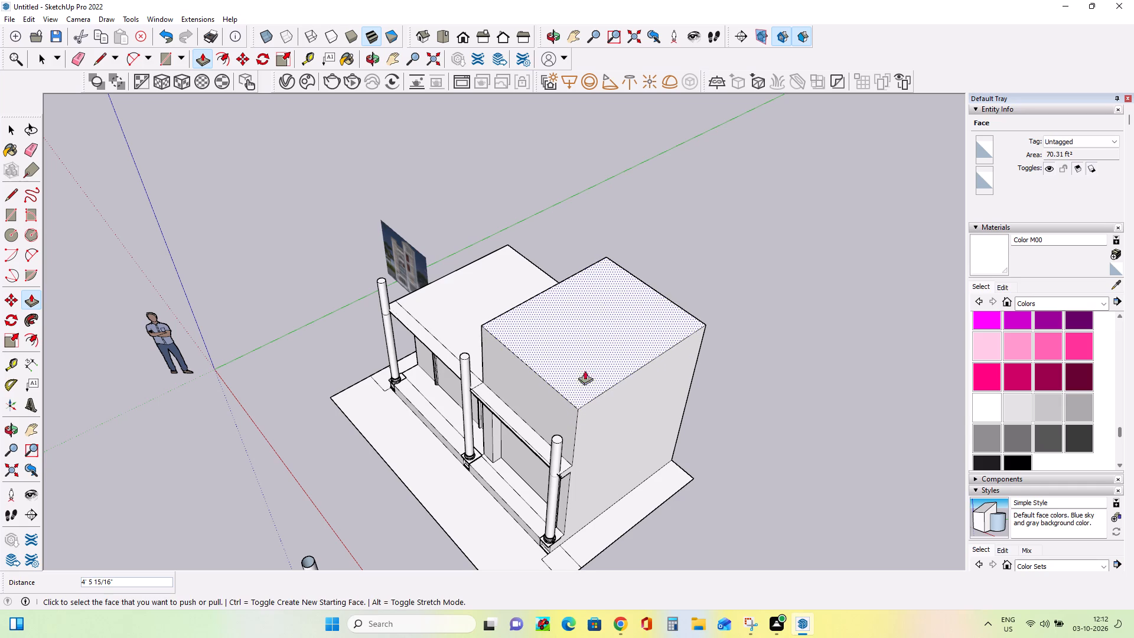
{"action": "middle_click_drag", "start_coordinate": [568, 403], "coordinate": [688, 271]}
{"action": "left_click", "coordinate": [632, 269]}
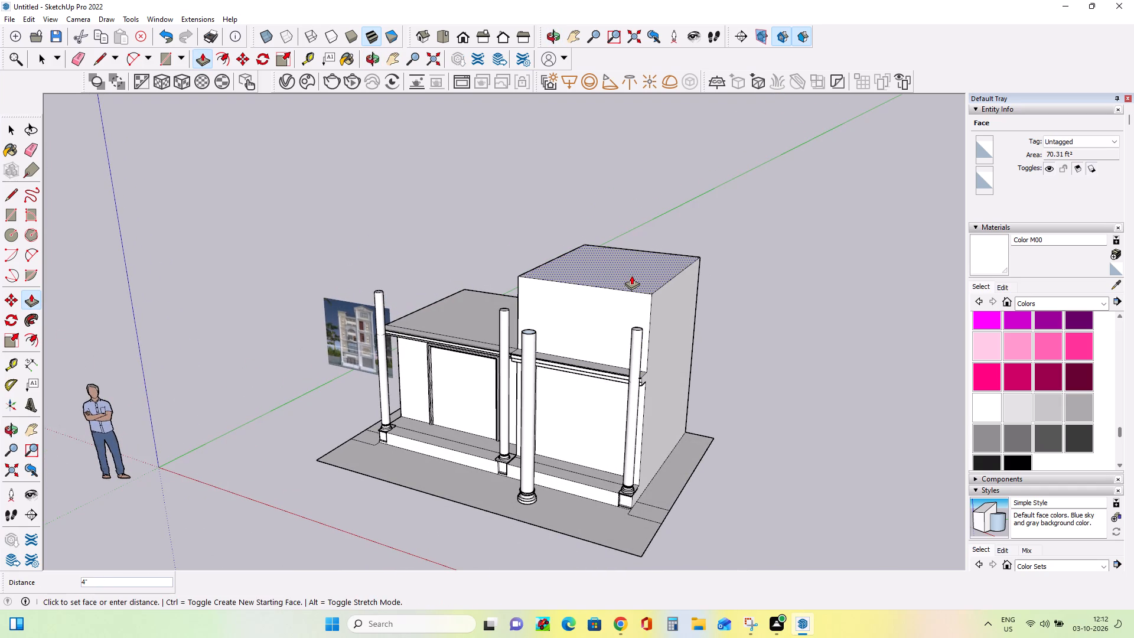
{"action": "left_click", "coordinate": [631, 280]}
Push/Pull the left roof face up 3' 10 11/16", level with the top of the right block.
{"action": "middle_click_drag", "start_coordinate": [568, 317], "coordinate": [754, 263]}
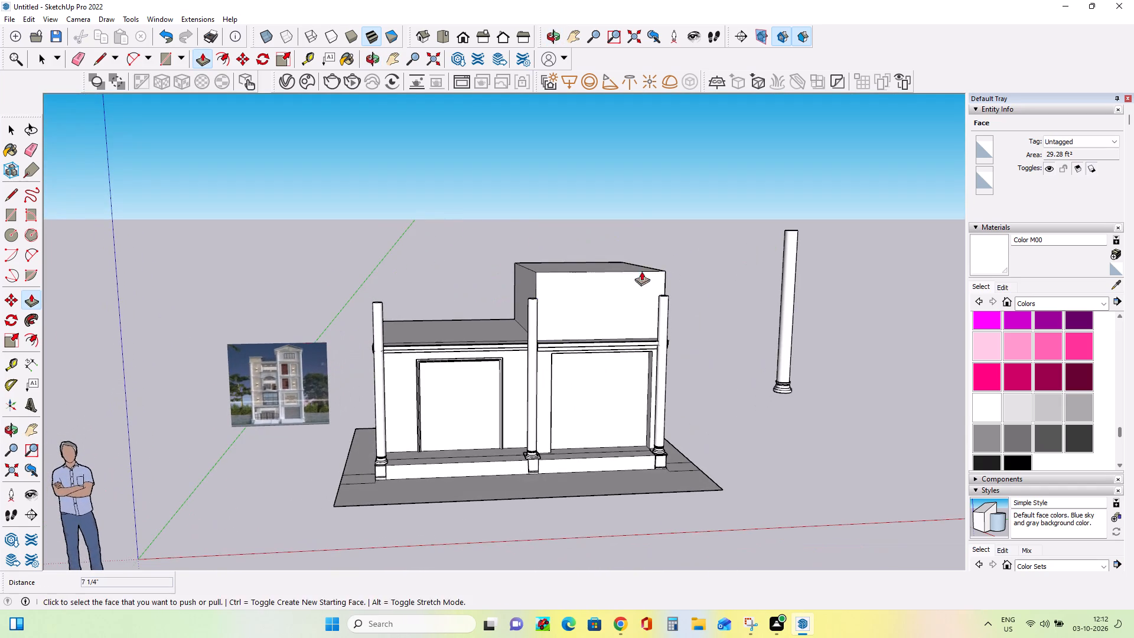
{"action": "middle_click_drag", "start_coordinate": [549, 296], "coordinate": [596, 380]}
{"action": "left_click", "coordinate": [495, 319]}
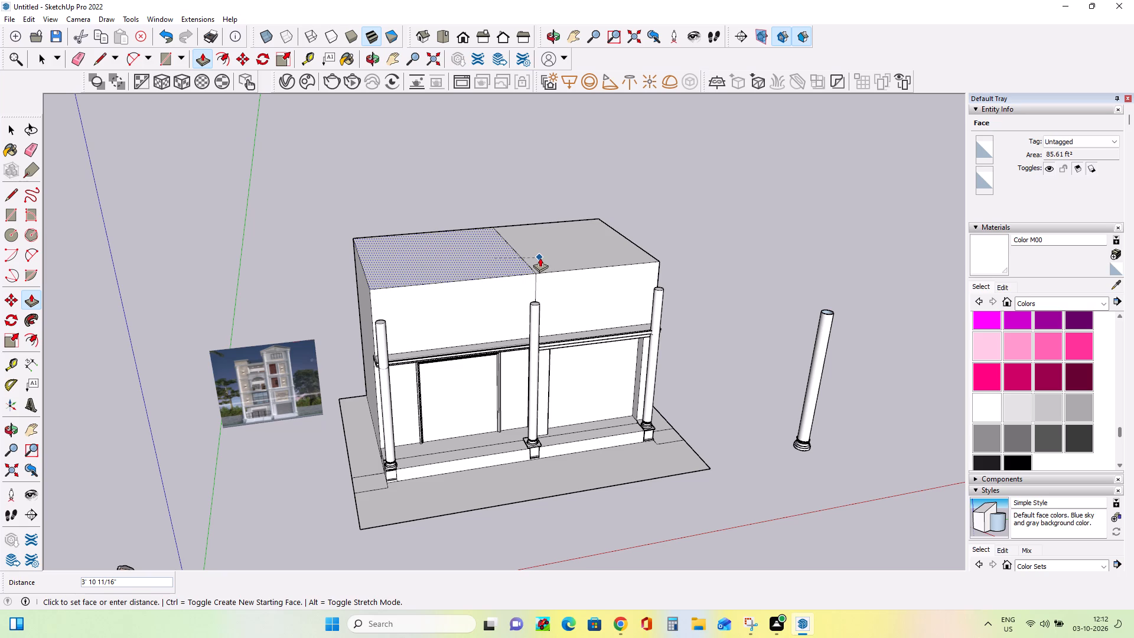
{"action": "left_click", "coordinate": [540, 258]}
Draw a rectangle about 5' 7/16" by 2' 11 1/2" on the upper floor's right front wall, rising from the ledge.
{"action": "middle_click_drag", "start_coordinate": [610, 307], "coordinate": [572, 303]}
{"action": "scroll", "coordinate": [577, 308], "scroll_direction": "up", "scroll_amount": 3}
{"action": "middle_click_drag", "start_coordinate": [587, 334], "coordinate": [554, 299]}
{"action": "middle_click", "coordinate": [554, 299]}
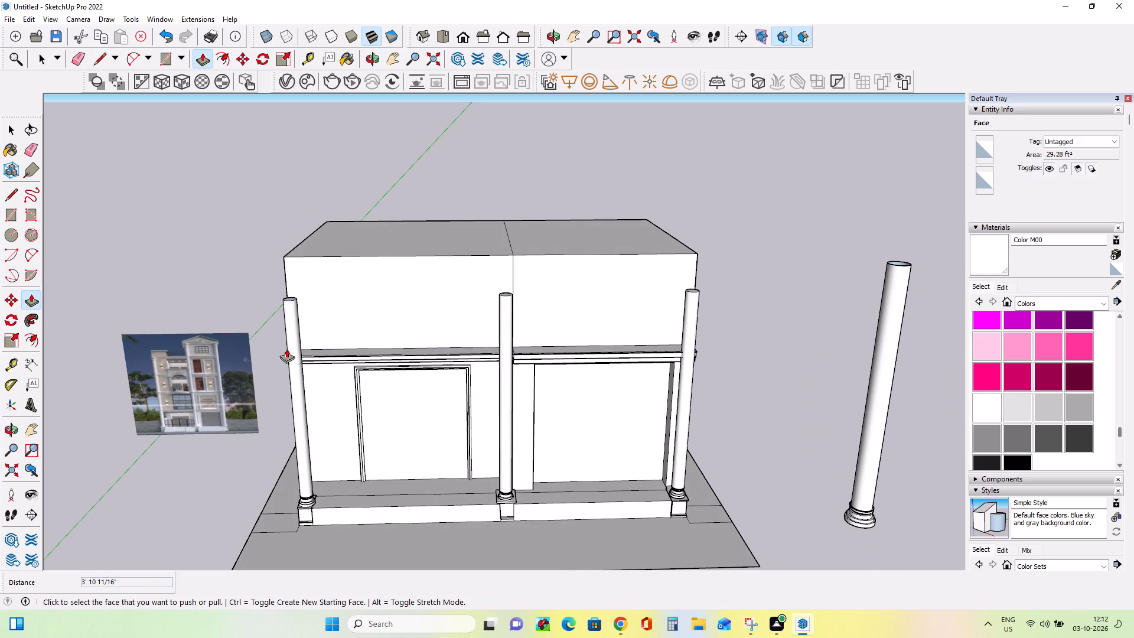
{"action": "left_click", "coordinate": [4, 212]}
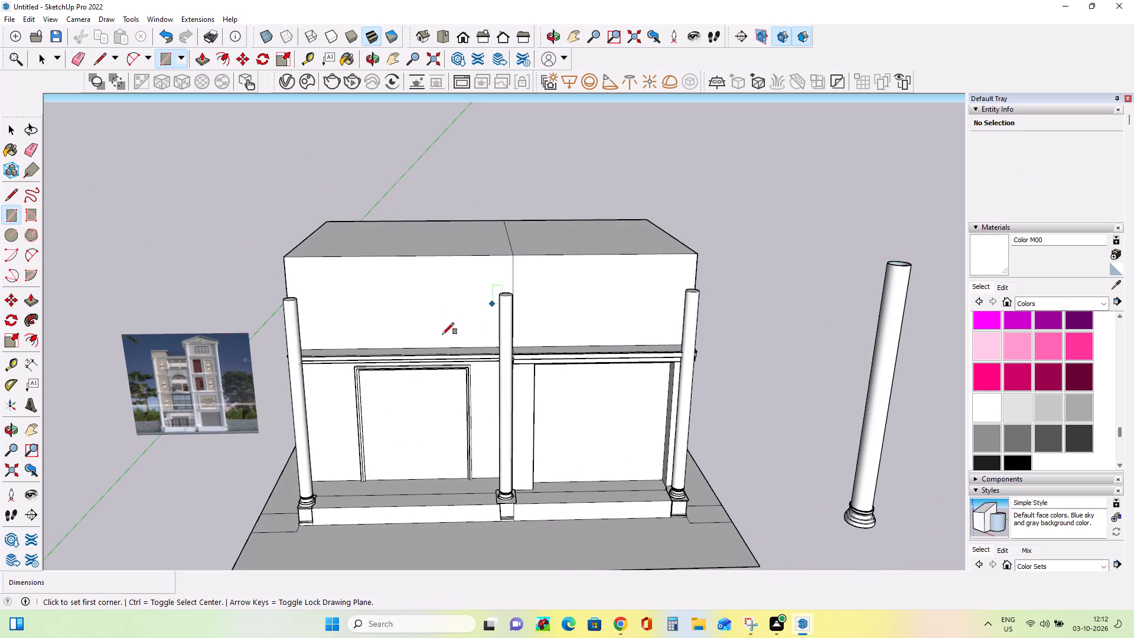
{"action": "left_click", "coordinate": [534, 345]}
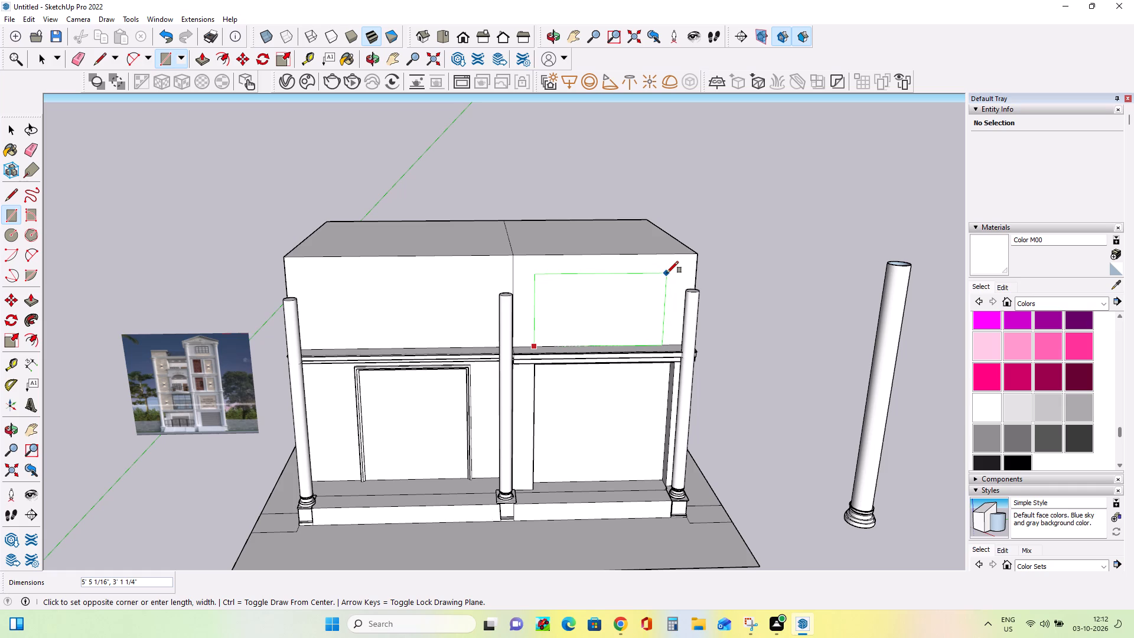
{"action": "key", "text": "Escape"}
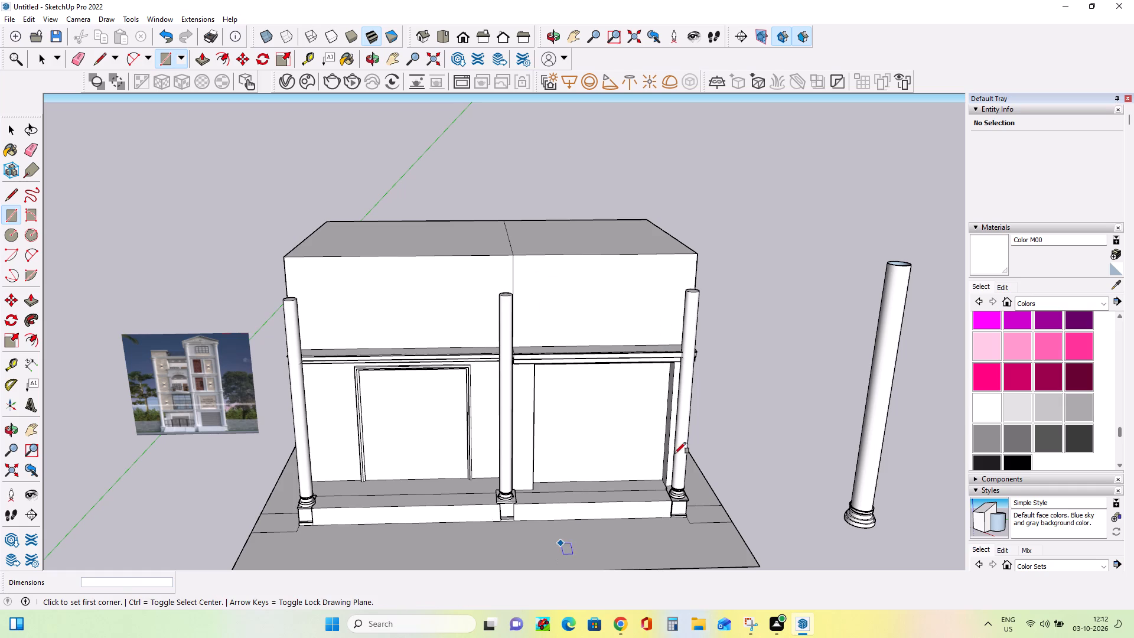
{"action": "left_click", "coordinate": [542, 344]}
{"action": "left_click", "coordinate": [666, 276]}
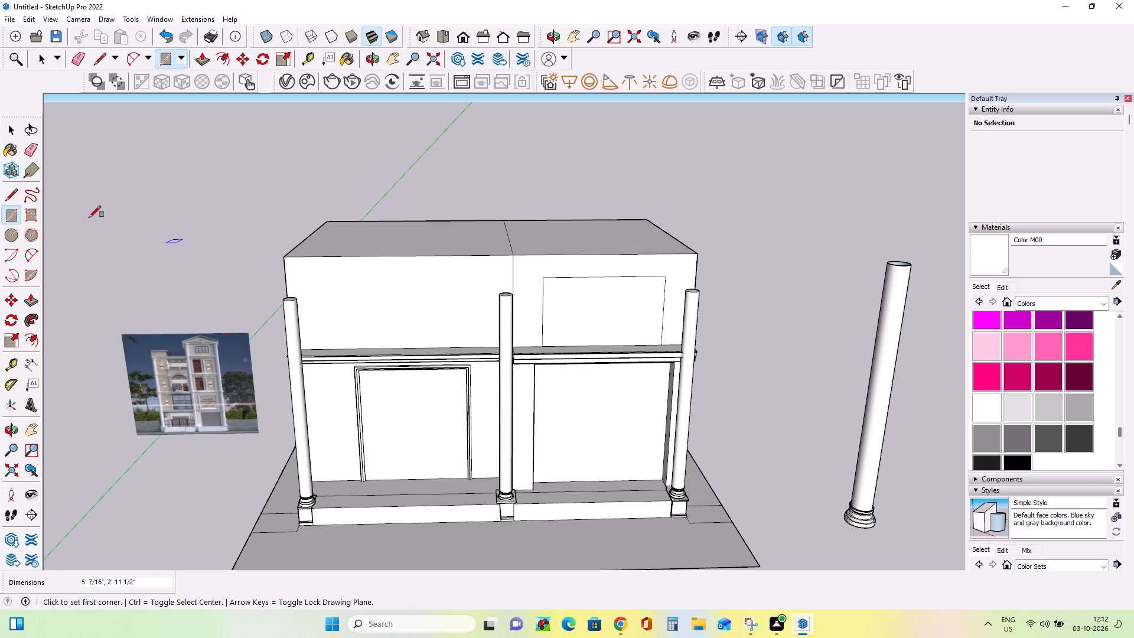
Push/Pull the top face of the upper floor's right block slightly higher than the left block.
{"action": "left_click", "coordinate": [35, 301]}
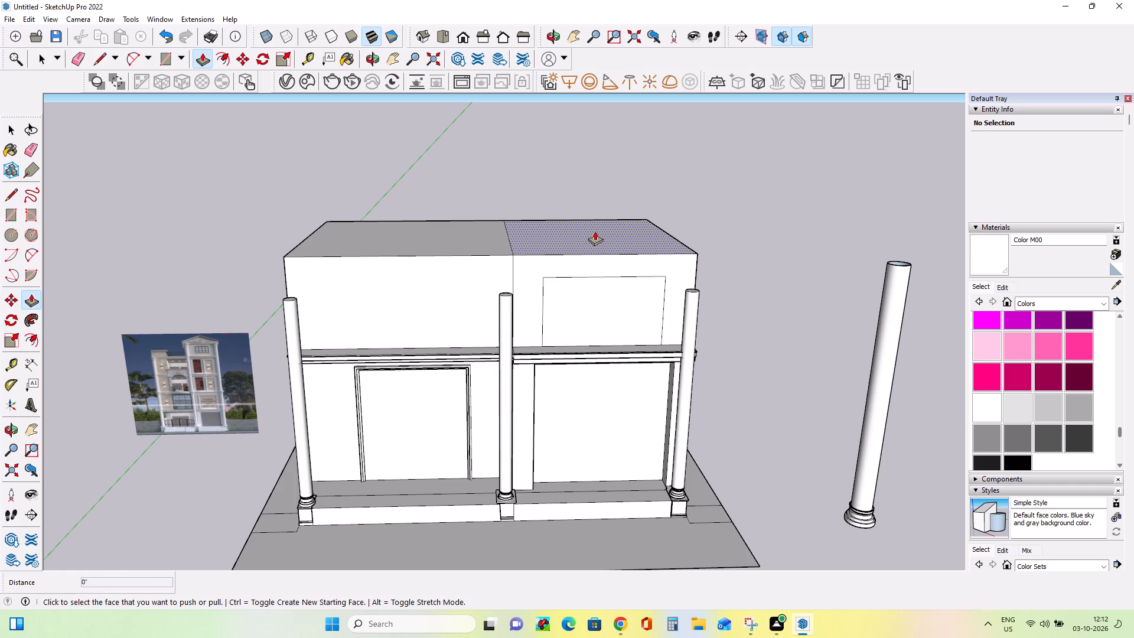
{"action": "left_click", "coordinate": [595, 232]}
{"action": "left_click", "coordinate": [595, 216]}
{"action": "middle_click_drag", "start_coordinate": [667, 297], "coordinate": [657, 295]}
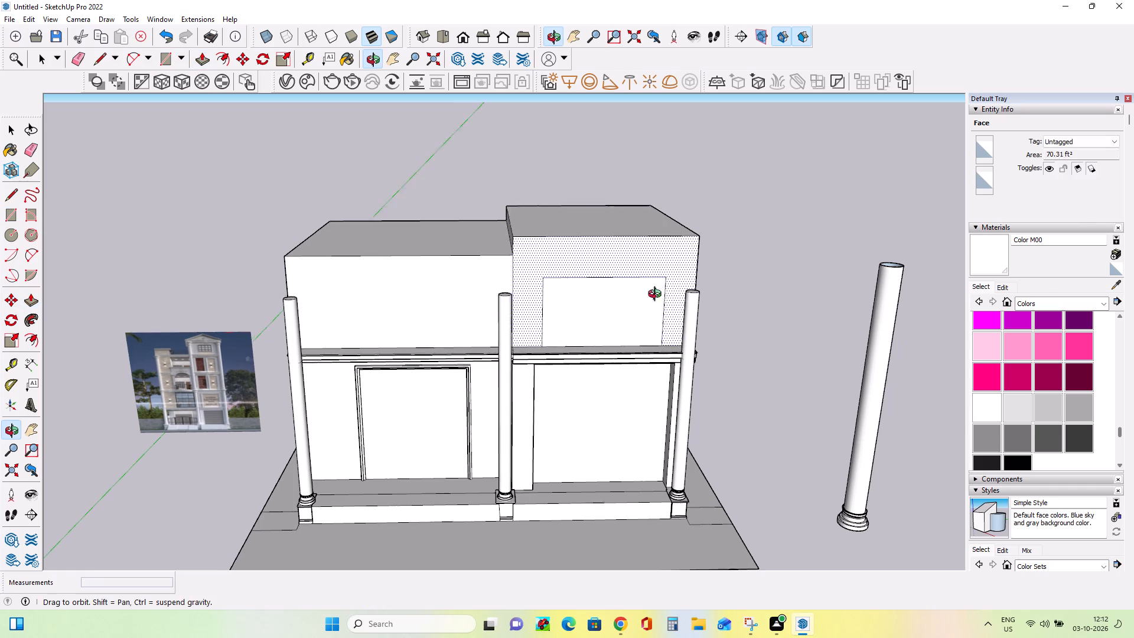
Push/Pull the left block's roof face up about 9 1/16", level with the top of the right block.
{"action": "middle_click_drag", "start_coordinate": [657, 295], "coordinate": [633, 288]}
{"action": "left_click", "coordinate": [461, 239]}
{"action": "left_click", "coordinate": [531, 211]}
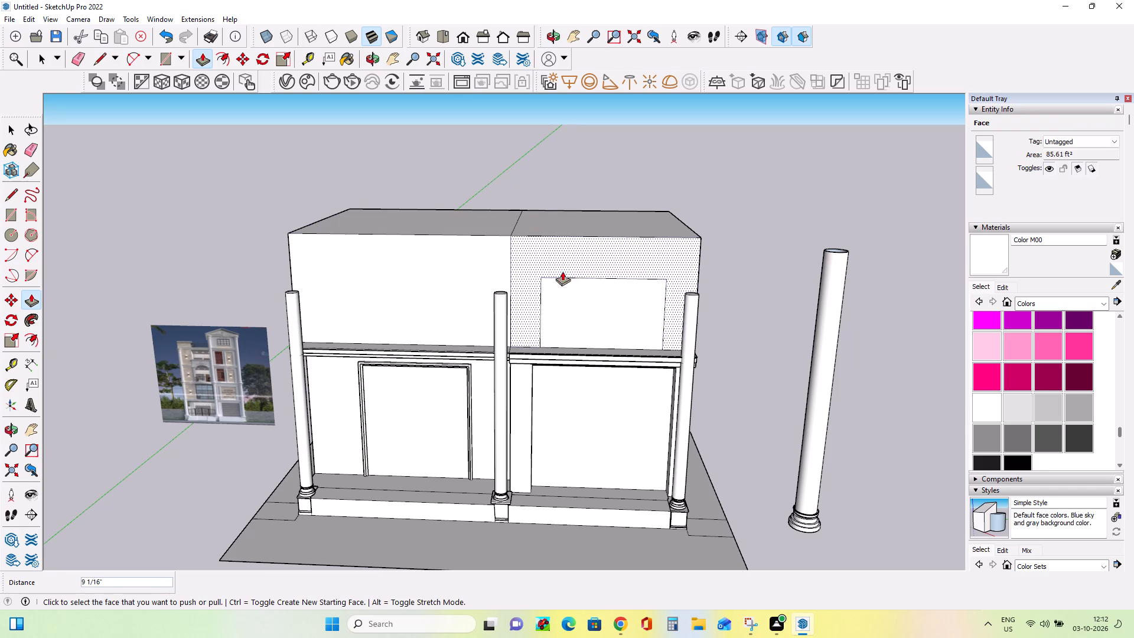
Draw a rectangle 5' 7/16" wide and about 1' high directly above the opening outline on the right front wall.
{"action": "left_click", "coordinate": [15, 210]}
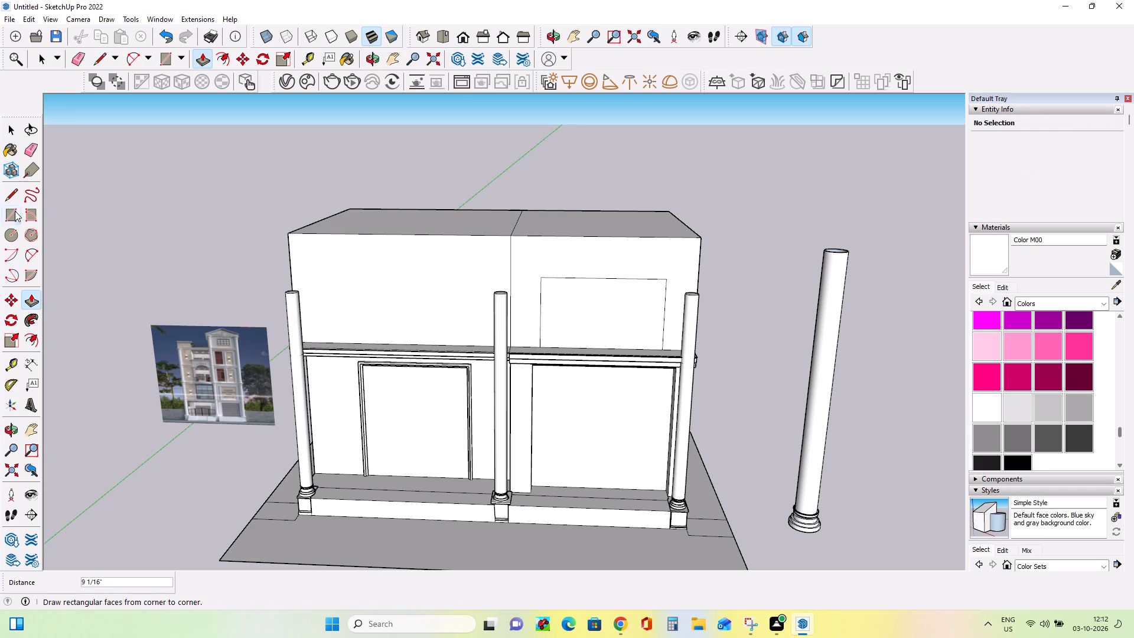
{"action": "left_click", "coordinate": [544, 279]}
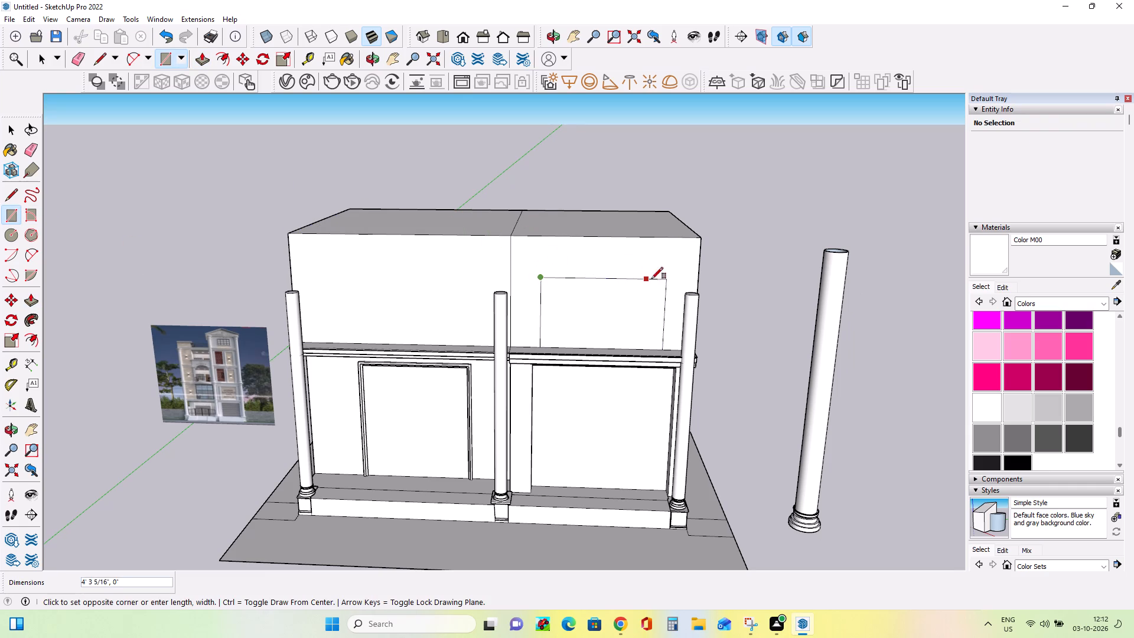
{"action": "left_click", "coordinate": [664, 281]}
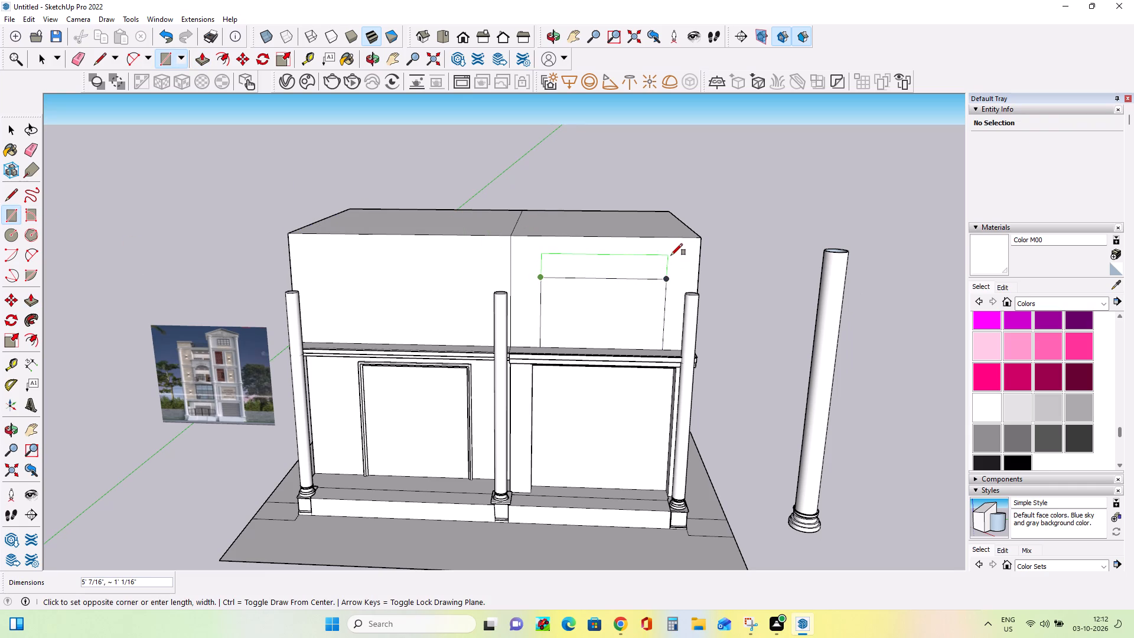
{"action": "left_click", "coordinate": [671, 258]}
Draw a rectangle about 5' 9 5/8" by 4' 2" on the upper floor's left front wall, rising from the ledge.
{"action": "middle_click_drag", "start_coordinate": [624, 352], "coordinate": [674, 357]}
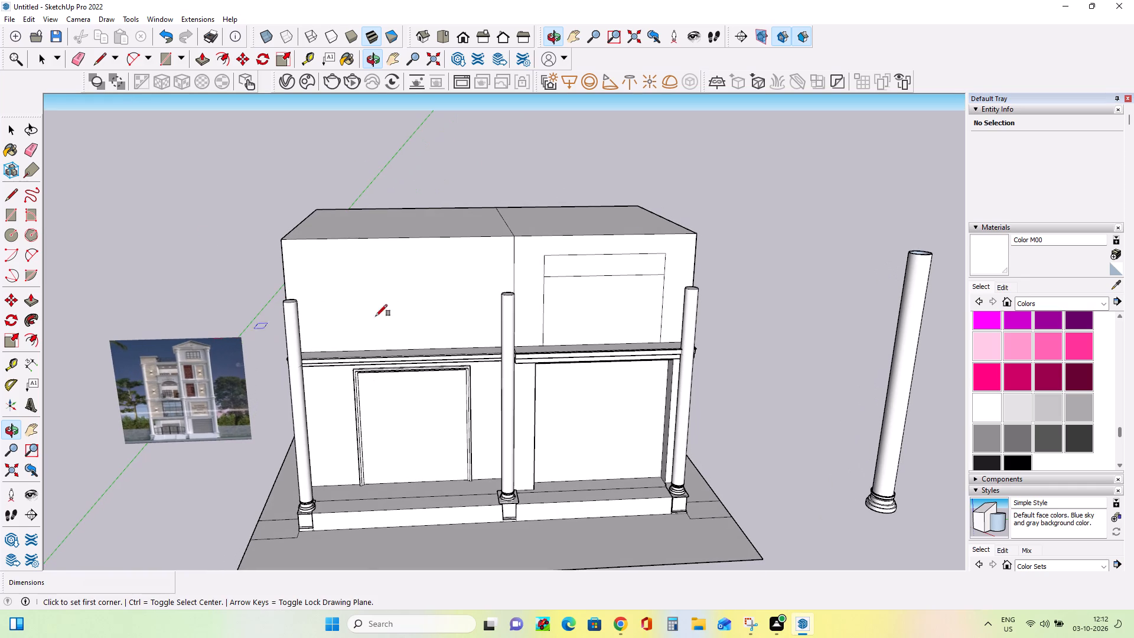
{"action": "scroll", "coordinate": [408, 313], "scroll_direction": "down", "scroll_amount": 1}
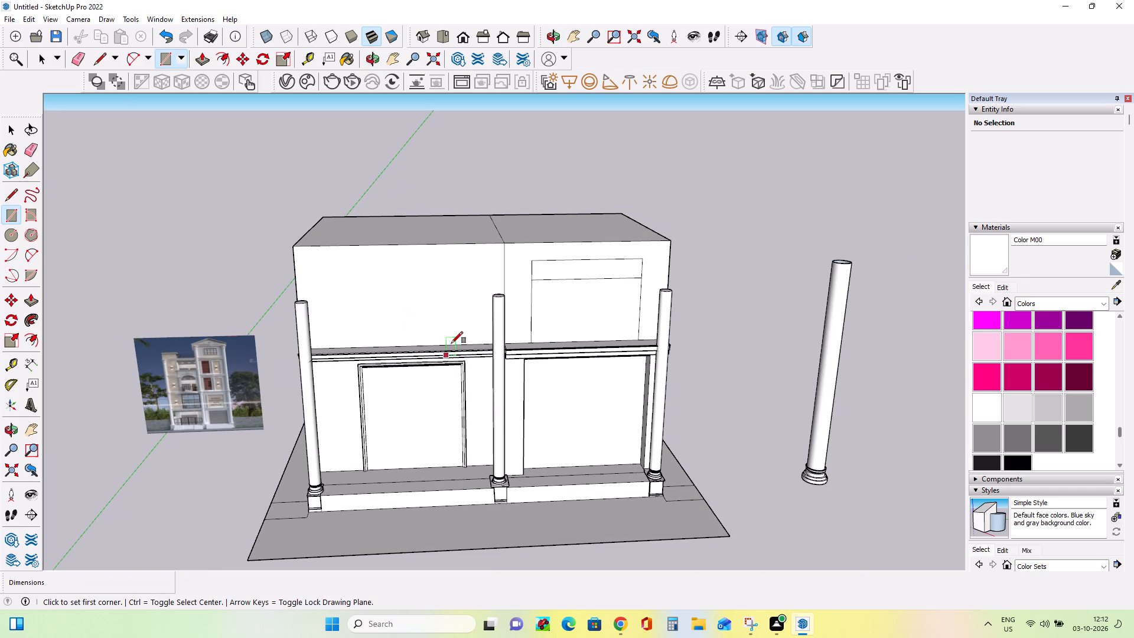
{"action": "left_click", "coordinate": [485, 344]}
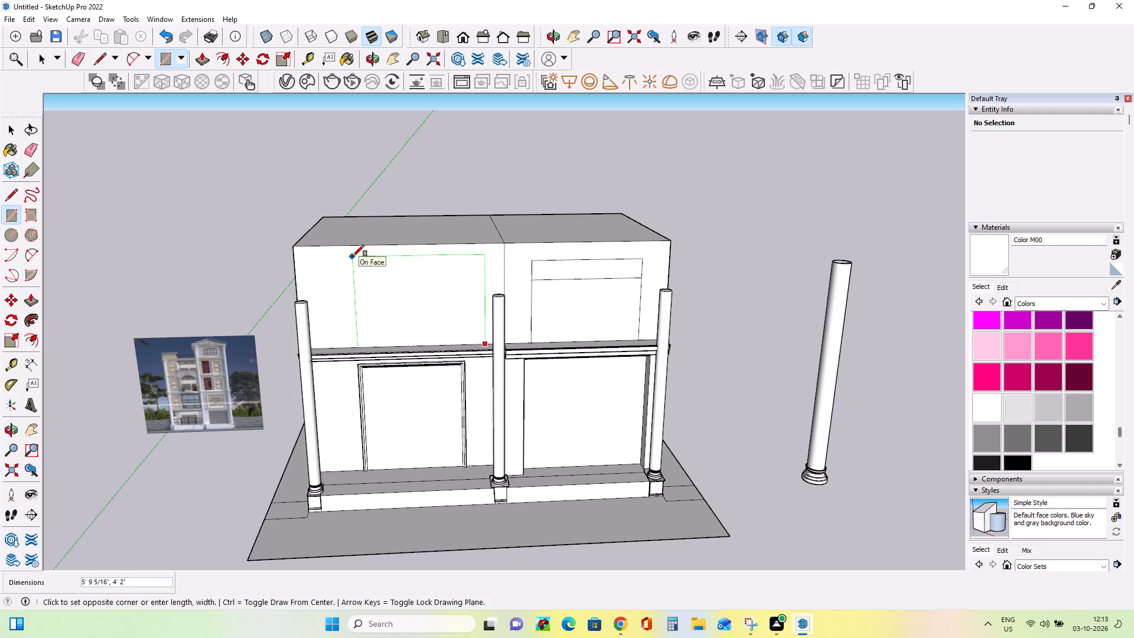
{"action": "left_click", "coordinate": [352, 256]}
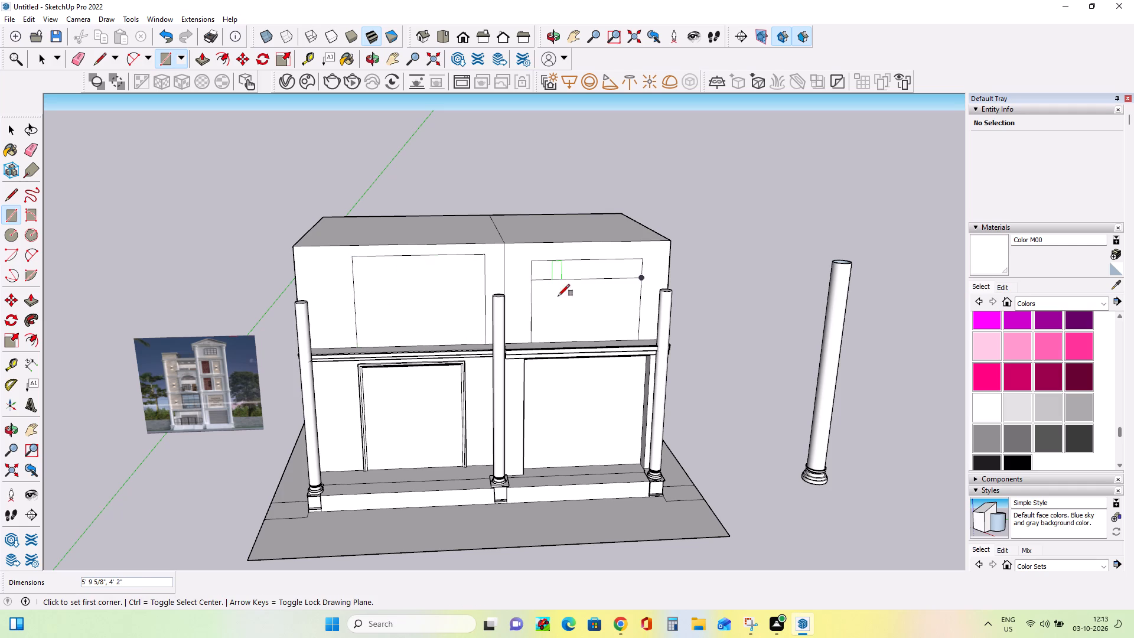
Erase the shared line between the two stacked rectangles on the right front wall, merging them into one opening.
{"action": "middle_click_drag", "start_coordinate": [559, 296], "coordinate": [556, 304]}
{"action": "left_click", "coordinate": [27, 151]}
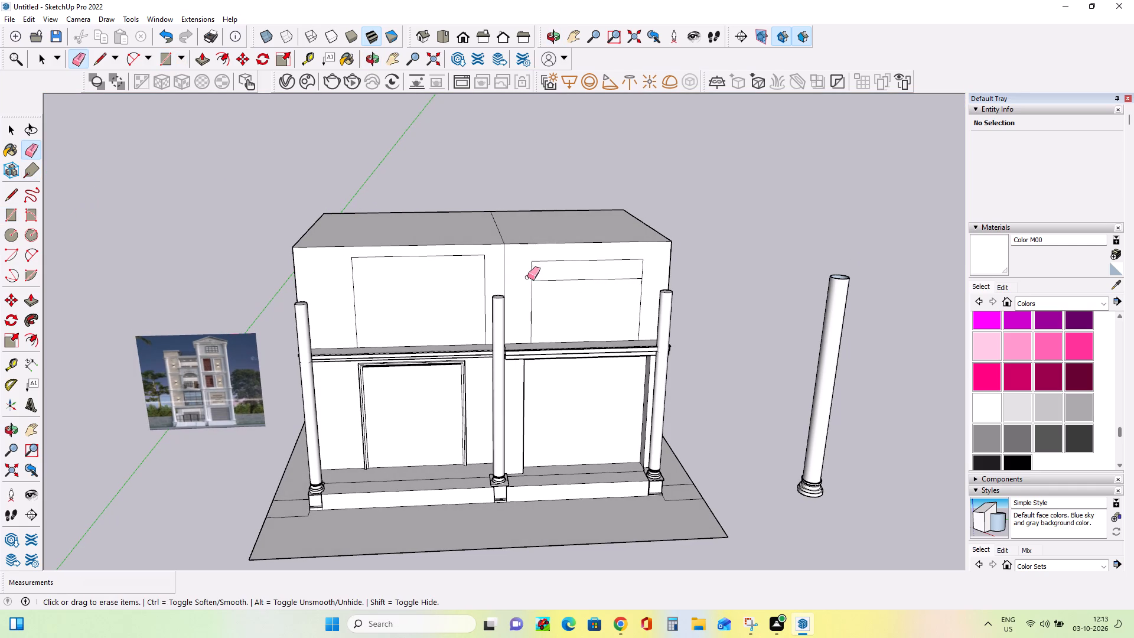
{"action": "left_click", "coordinate": [568, 279]}
Offset the right opening's outline inward about 3 1/16", and offset the resulting inner face inward another 2 9/16".
{"action": "left_click", "coordinate": [9, 214]}
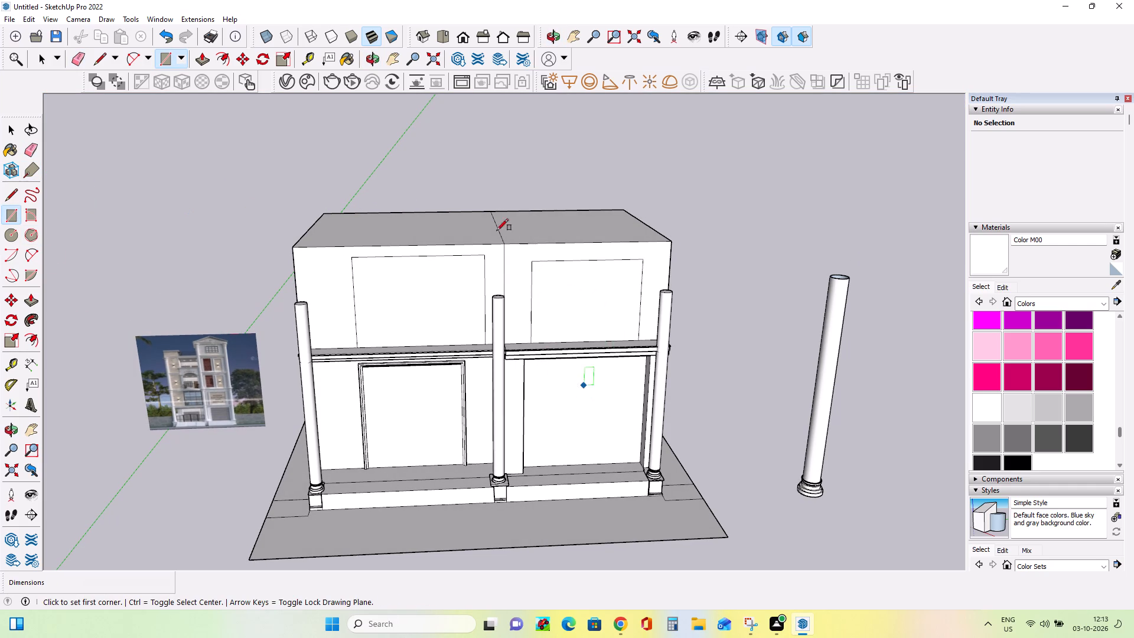
{"action": "left_click", "coordinate": [36, 332]}
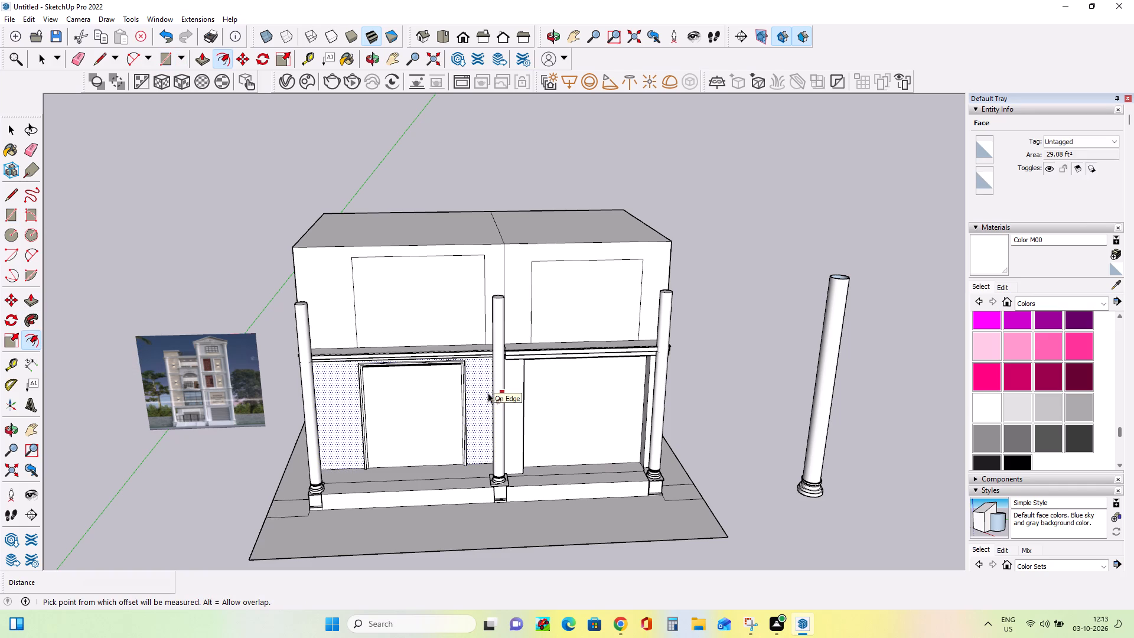
{"action": "left_click", "coordinate": [585, 300]}
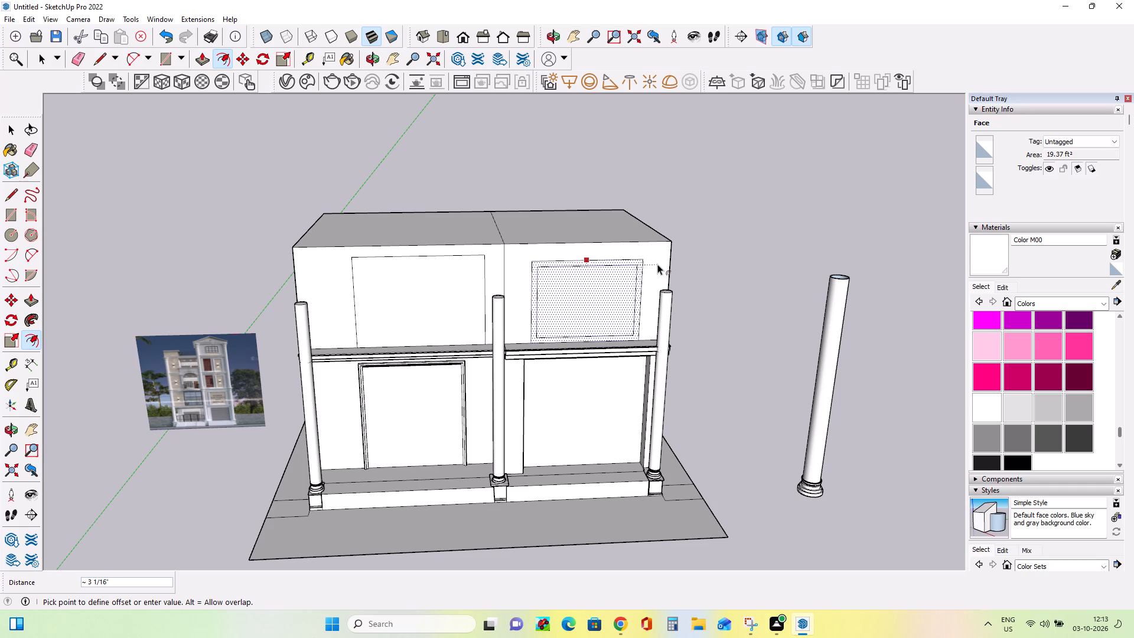
{"action": "left_click", "coordinate": [657, 264]}
{"action": "left_click", "coordinate": [586, 298]}
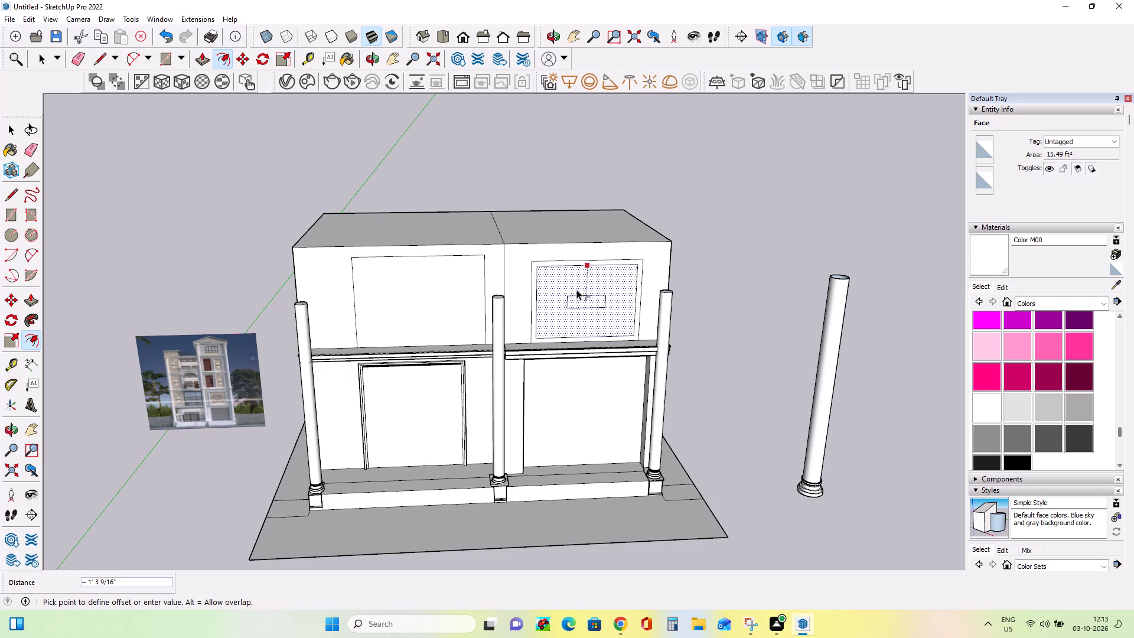
{"action": "left_click", "coordinate": [622, 269]}
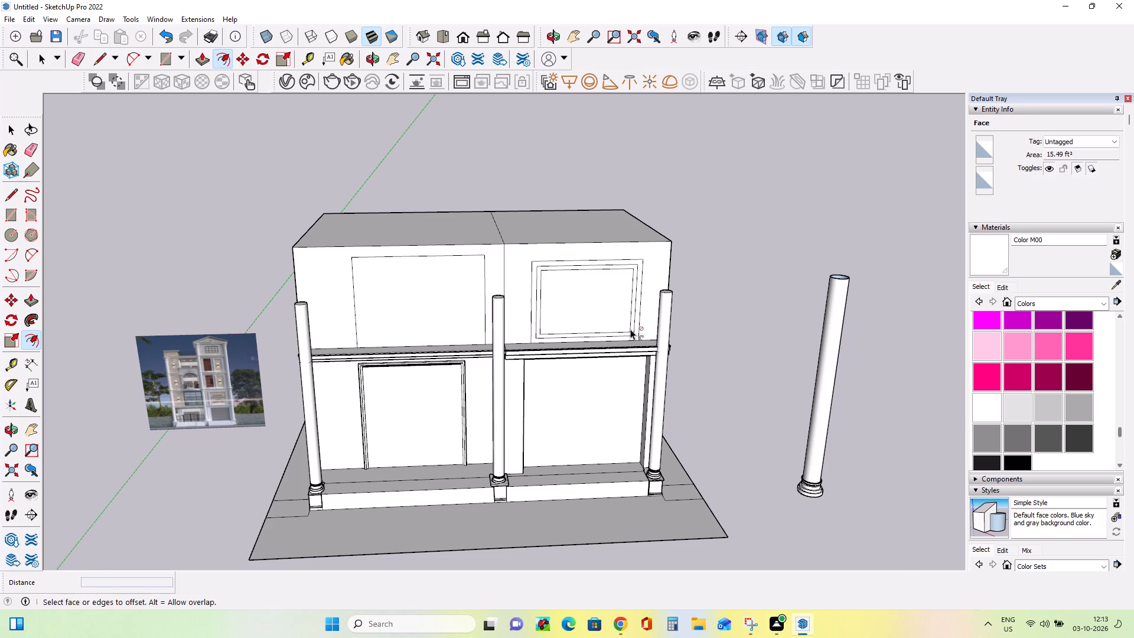
Draw short vertical lines from the lower corners of both offset outlines down to the ledge.
{"action": "scroll", "coordinate": [619, 325], "scroll_direction": "up", "scroll_amount": 9}
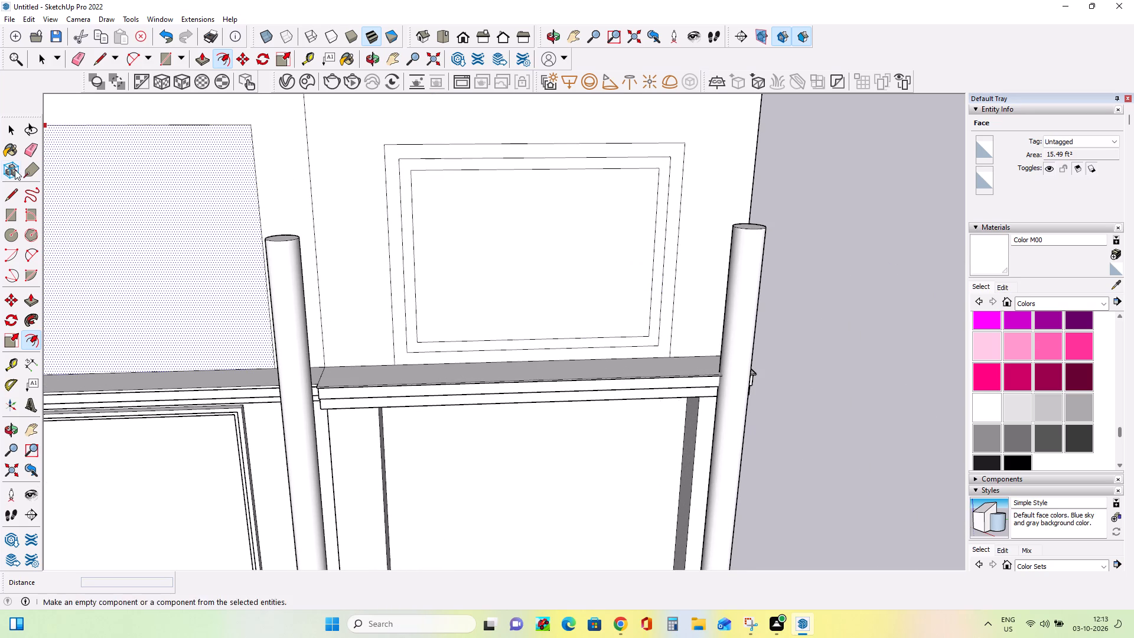
{"action": "left_click", "coordinate": [13, 196]}
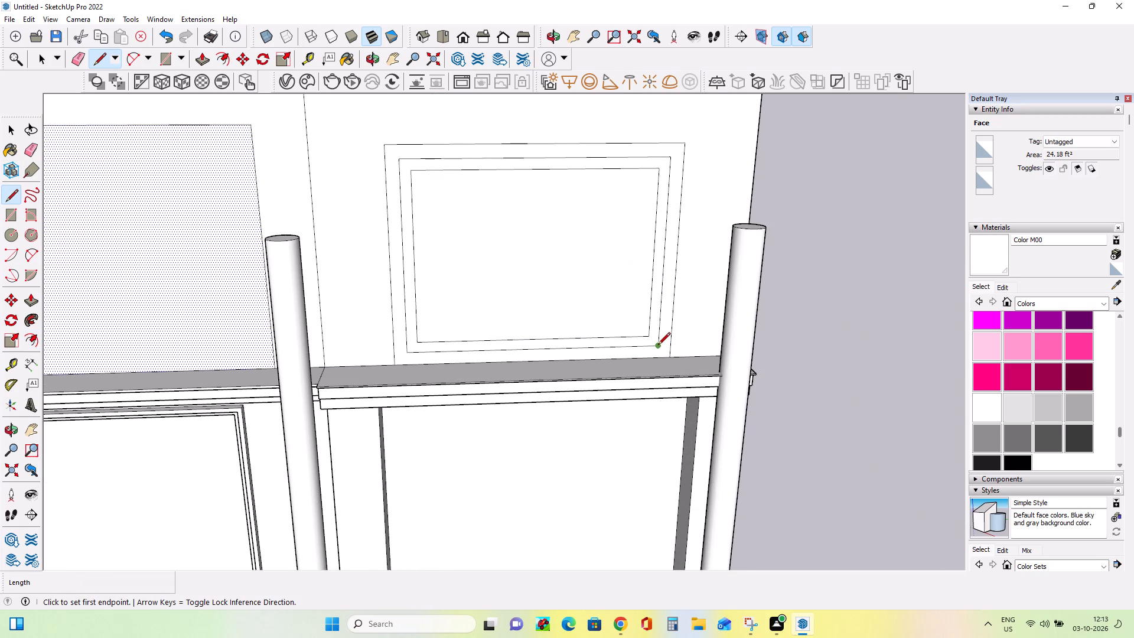
{"action": "left_click", "coordinate": [658, 346]}
{"action": "left_click", "coordinate": [660, 355]}
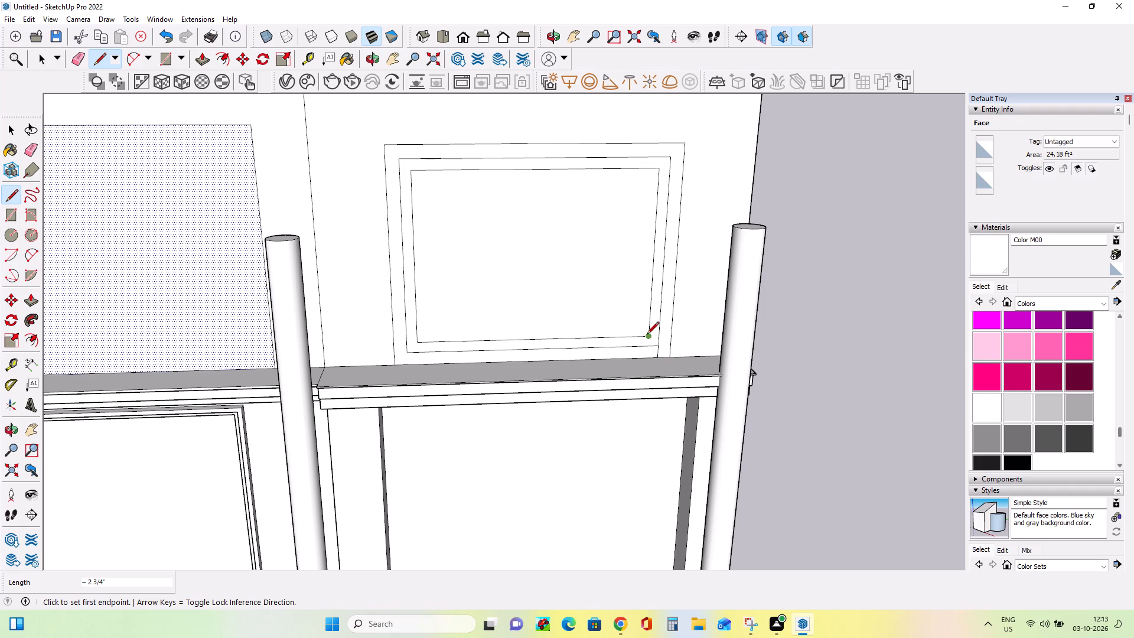
{"action": "left_click", "coordinate": [648, 336]}
{"action": "double_click", "coordinate": [644, 361]}
{"action": "left_click", "coordinate": [415, 346]}
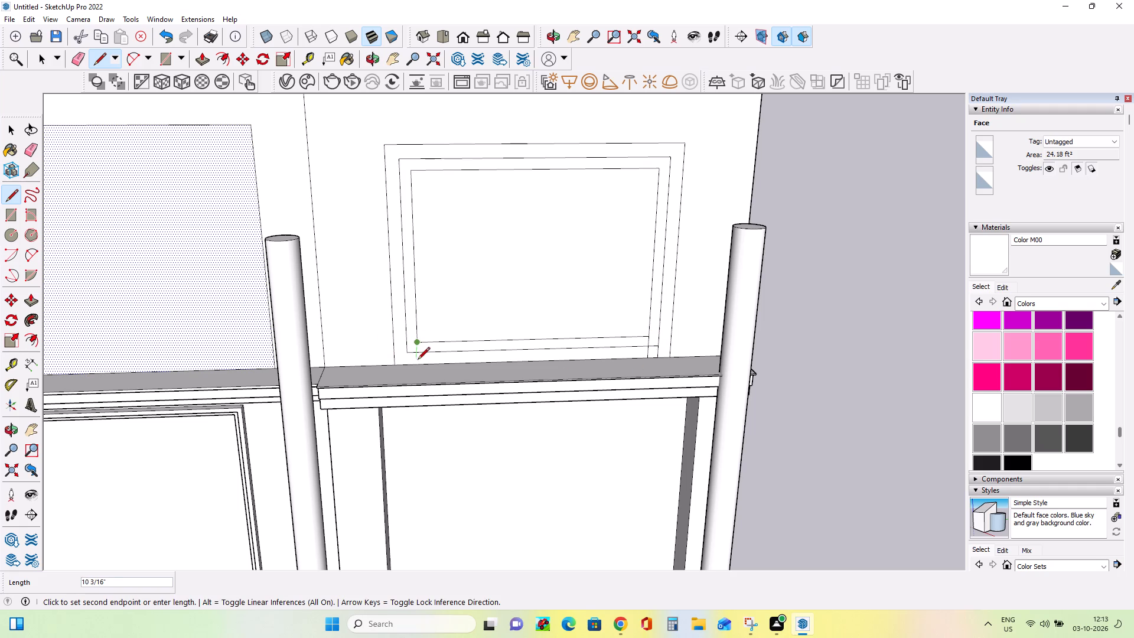
{"action": "left_click", "coordinate": [418, 362]}
{"action": "left_click", "coordinate": [409, 355]}
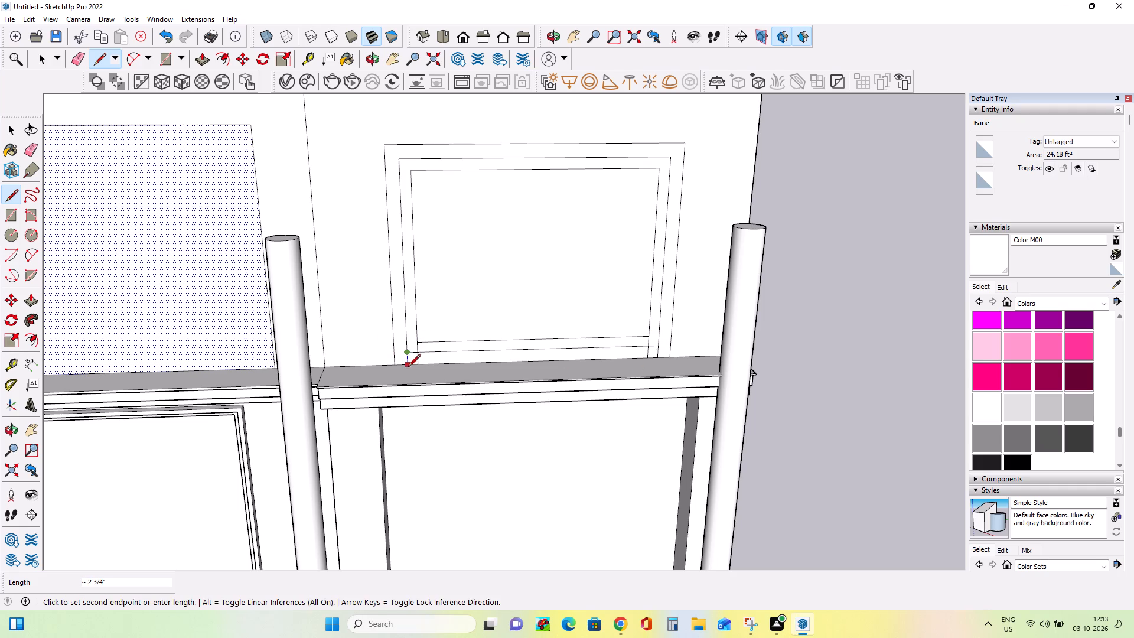
{"action": "left_click", "coordinate": [408, 368]}
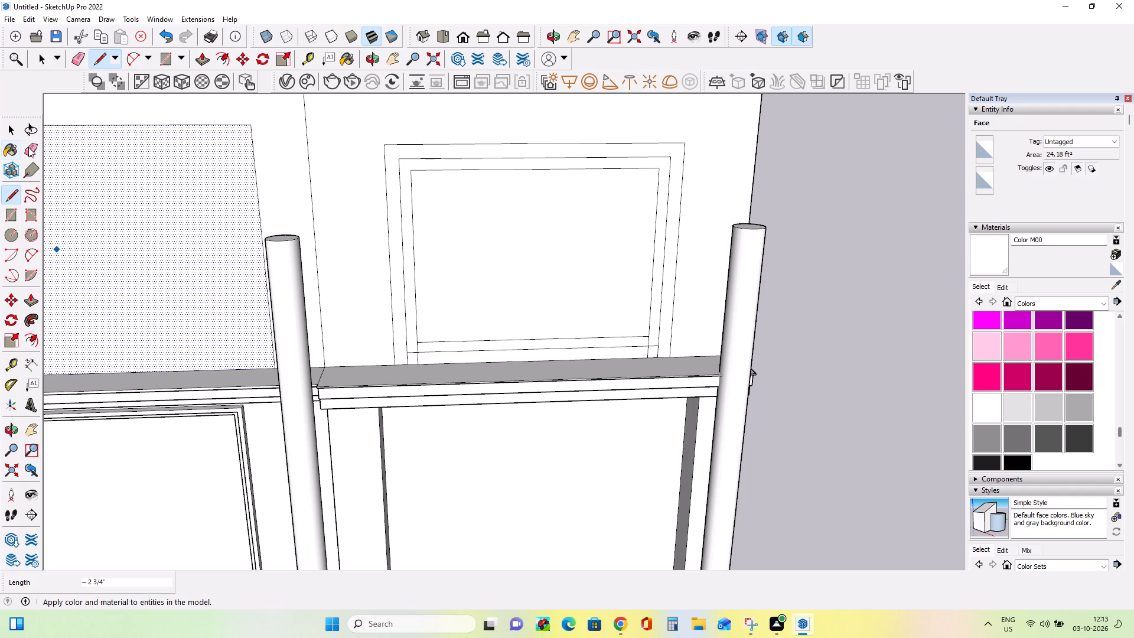
Erase the bottom horizontal segments of both offset outlines, leaving two nested frame bands that run down to the ledge.
{"action": "left_click", "coordinate": [31, 149]}
{"action": "left_click", "coordinate": [412, 353]}
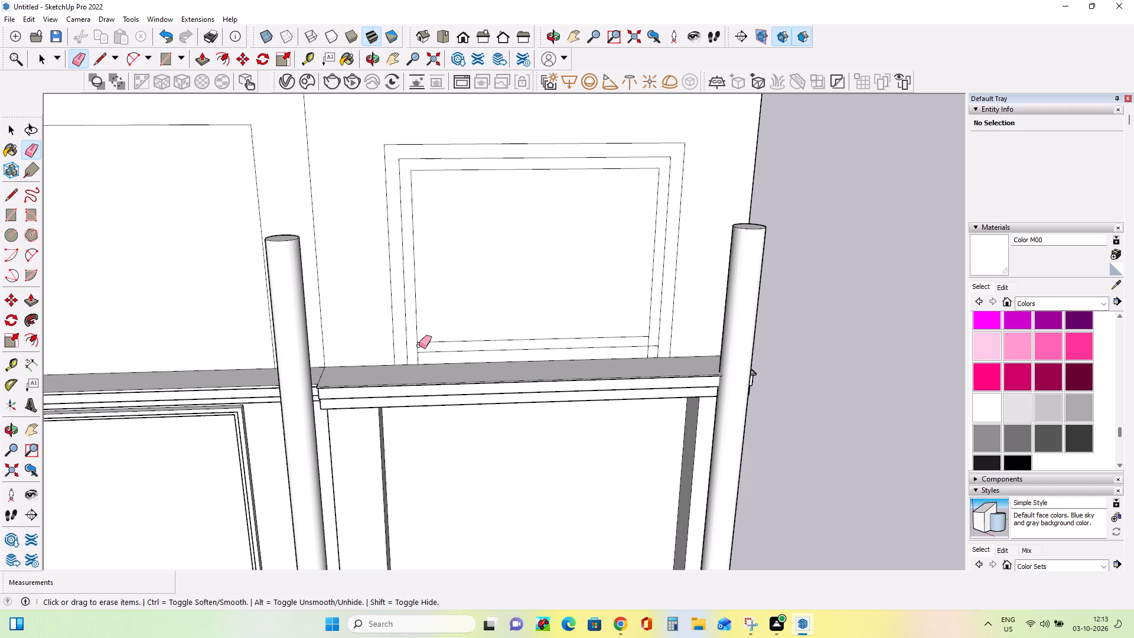
{"action": "left_click", "coordinate": [538, 350]}
{"action": "left_click", "coordinate": [539, 338]}
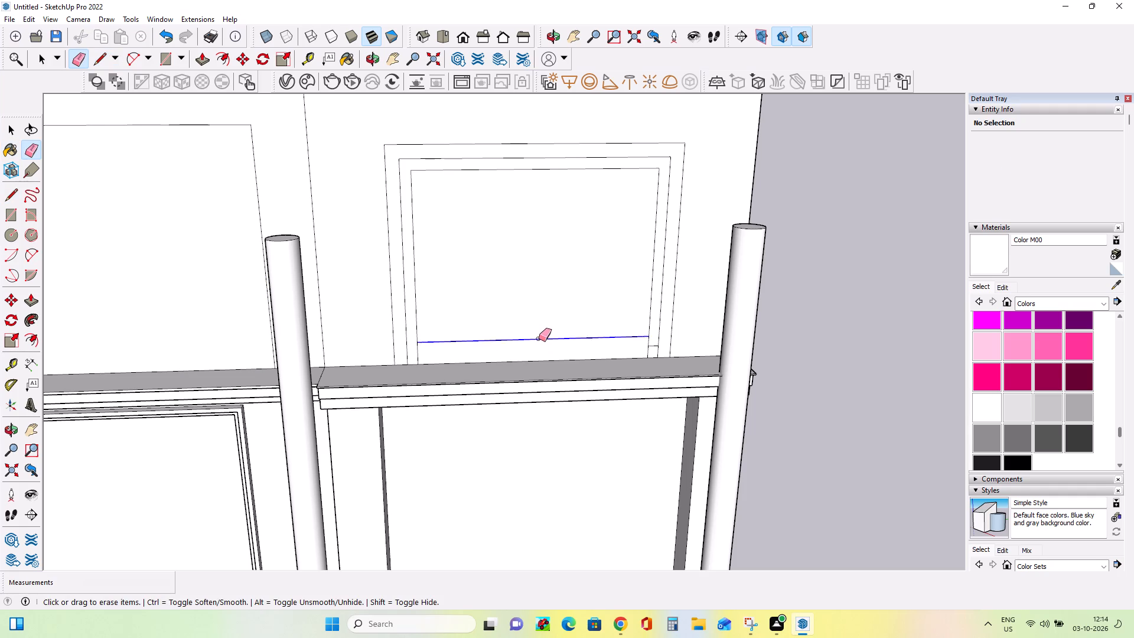
{"action": "left_click", "coordinate": [656, 346]}
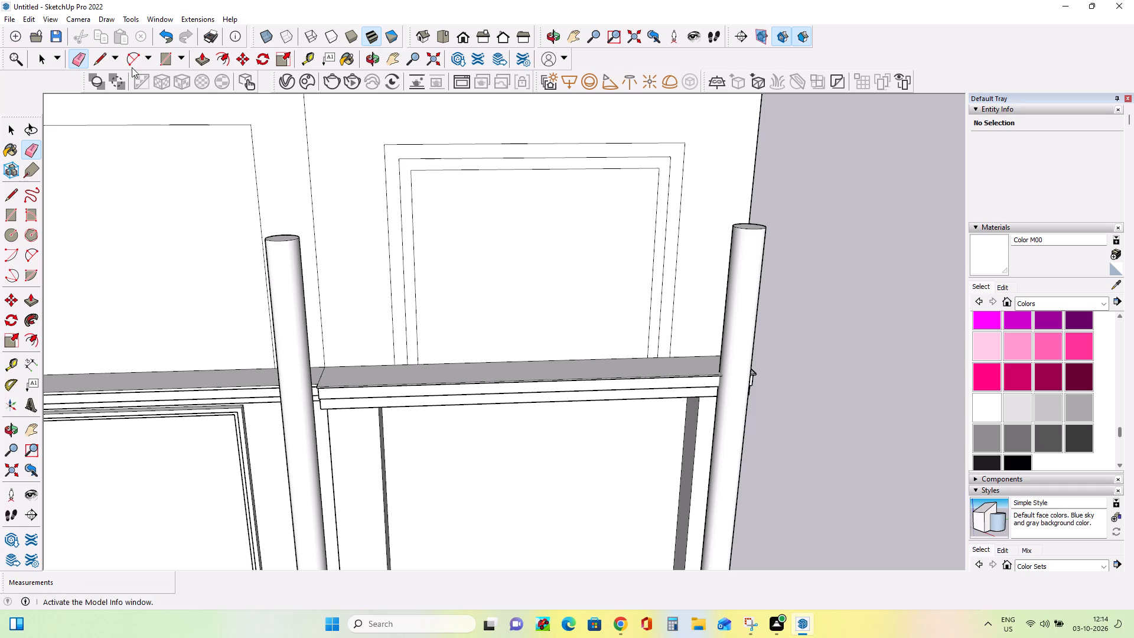
Push/Pull the right opening's outer frame band out 4" from the wall, and push it back 3".
{"action": "left_click", "coordinate": [30, 297]}
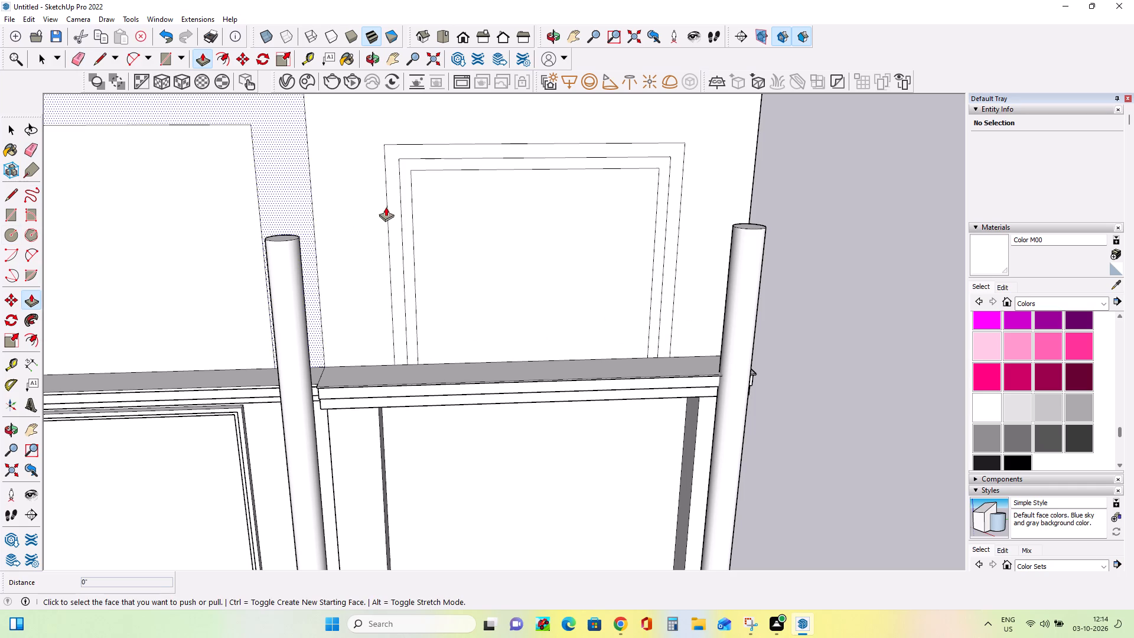
{"action": "left_click", "coordinate": [397, 215]}
{"action": "left_click", "coordinate": [397, 219]}
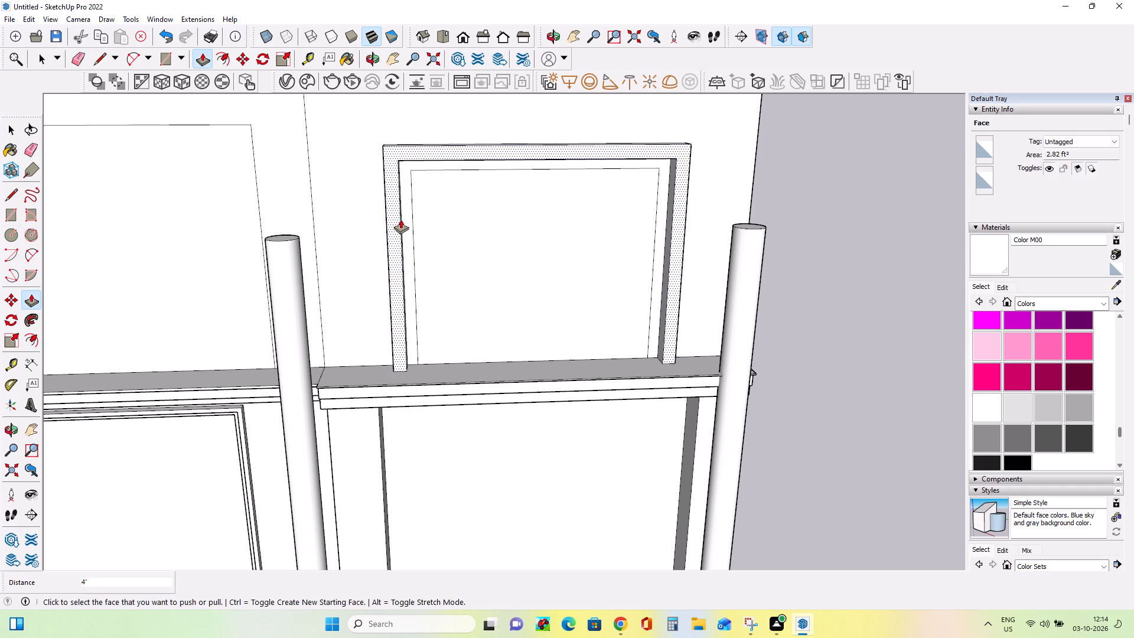
{"action": "left_click", "coordinate": [392, 230]}
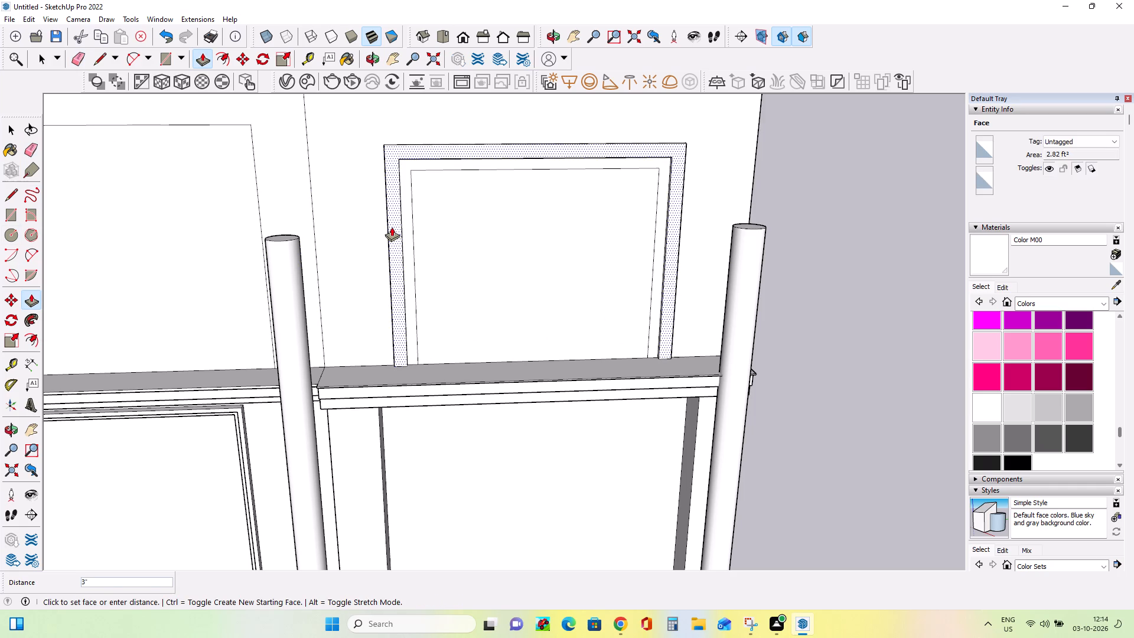
{"action": "left_click", "coordinate": [392, 227]}
Push/Pull the opening's inner frame band out about 1 5/16", and the outer band out another 1 15/16".
{"action": "middle_click_drag", "start_coordinate": [476, 255], "coordinate": [489, 162]}
{"action": "scroll", "coordinate": [465, 170], "scroll_direction": "up", "scroll_amount": 4}
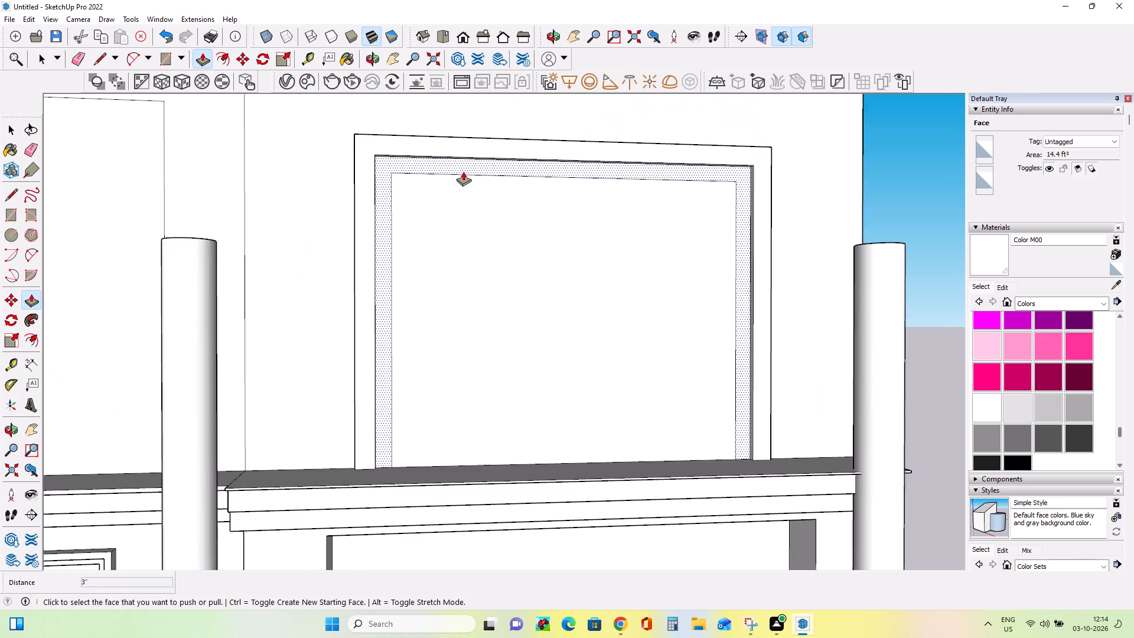
{"action": "scroll", "coordinate": [463, 171], "scroll_direction": "up", "scroll_amount": 3}
{"action": "left_click", "coordinate": [438, 162]}
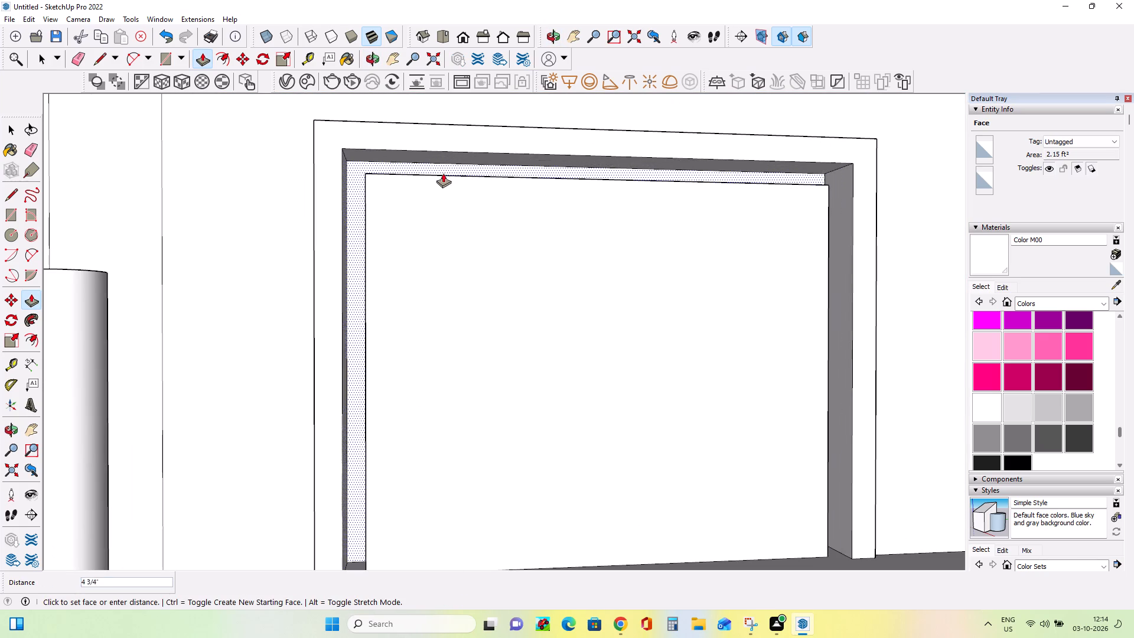
{"action": "left_click", "coordinate": [406, 159]}
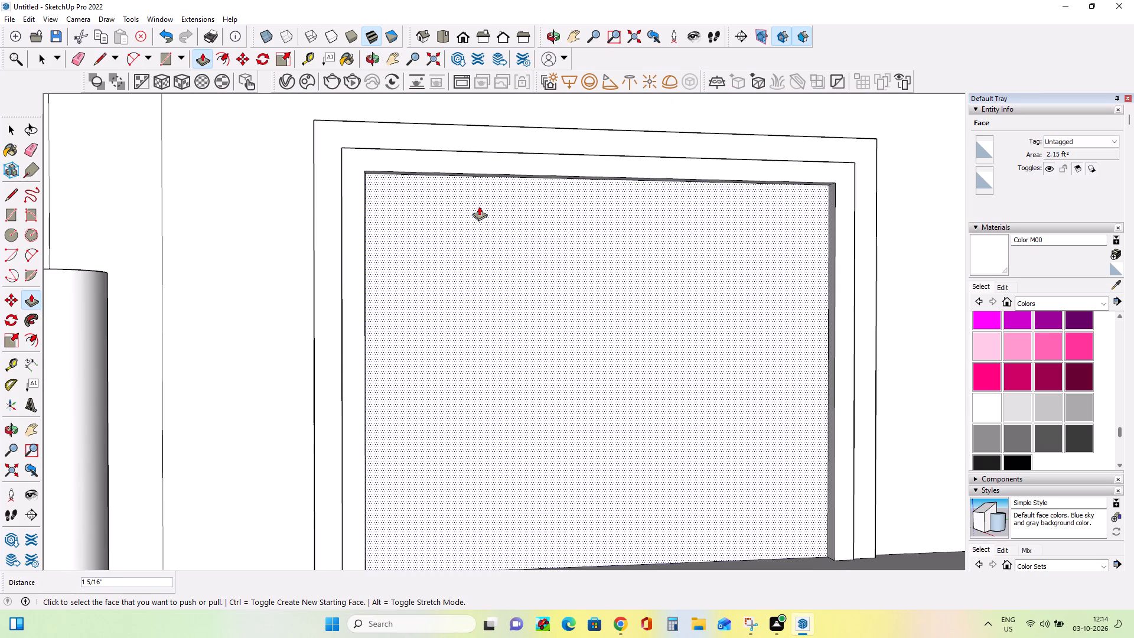
{"action": "middle_click_drag", "start_coordinate": [480, 206], "coordinate": [490, 285]}
{"action": "left_click", "coordinate": [366, 127]}
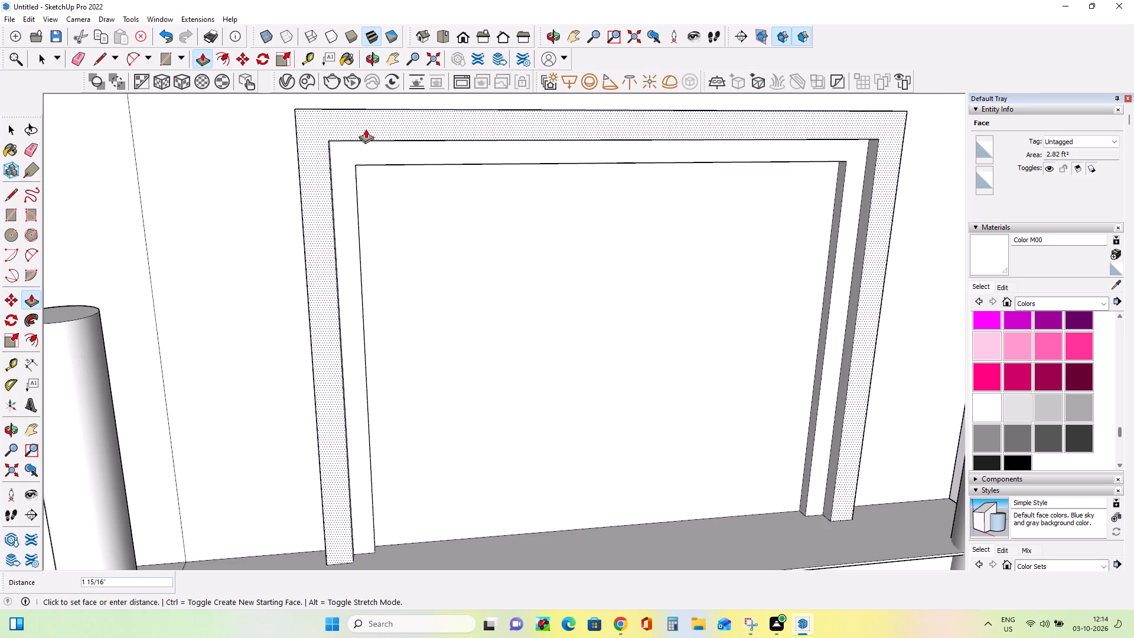
{"action": "left_click", "coordinate": [366, 129]}
Push the inner frame band back about 15/16" and the outer frame band back about 1 1/8".
{"action": "scroll", "coordinate": [488, 265], "scroll_direction": "down", "scroll_amount": 3}
{"action": "scroll", "coordinate": [744, 395], "scroll_direction": "up", "scroll_amount": 1}
{"action": "middle_click_drag", "start_coordinate": [757, 397], "coordinate": [807, 398]}
{"action": "left_click", "coordinate": [721, 417]}
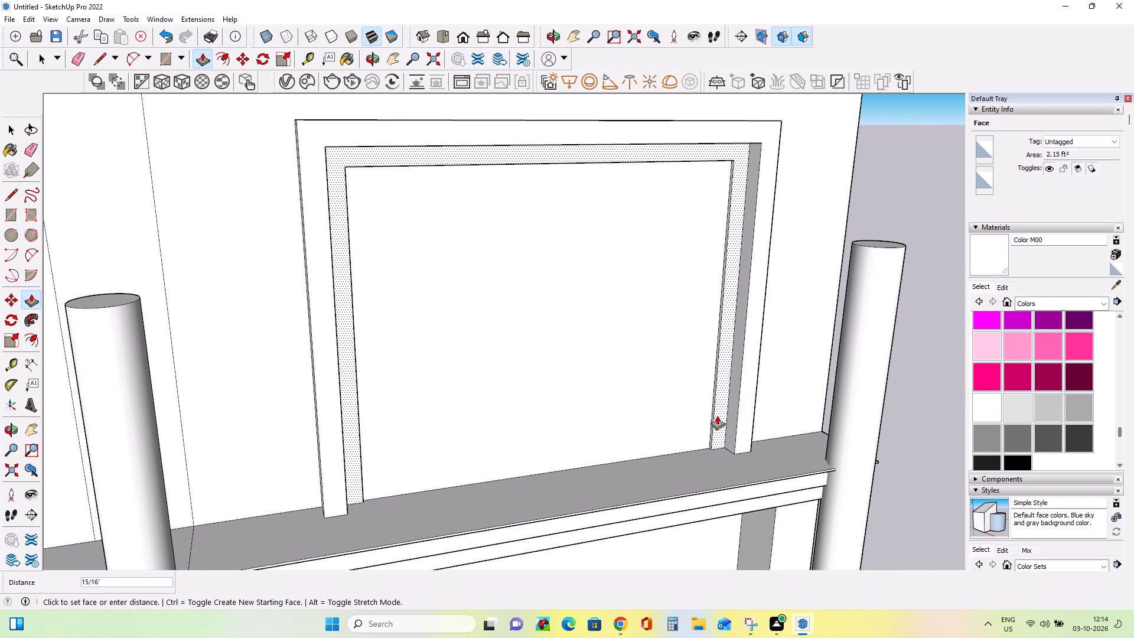
{"action": "left_click", "coordinate": [718, 417]}
{"action": "left_click", "coordinate": [745, 419]}
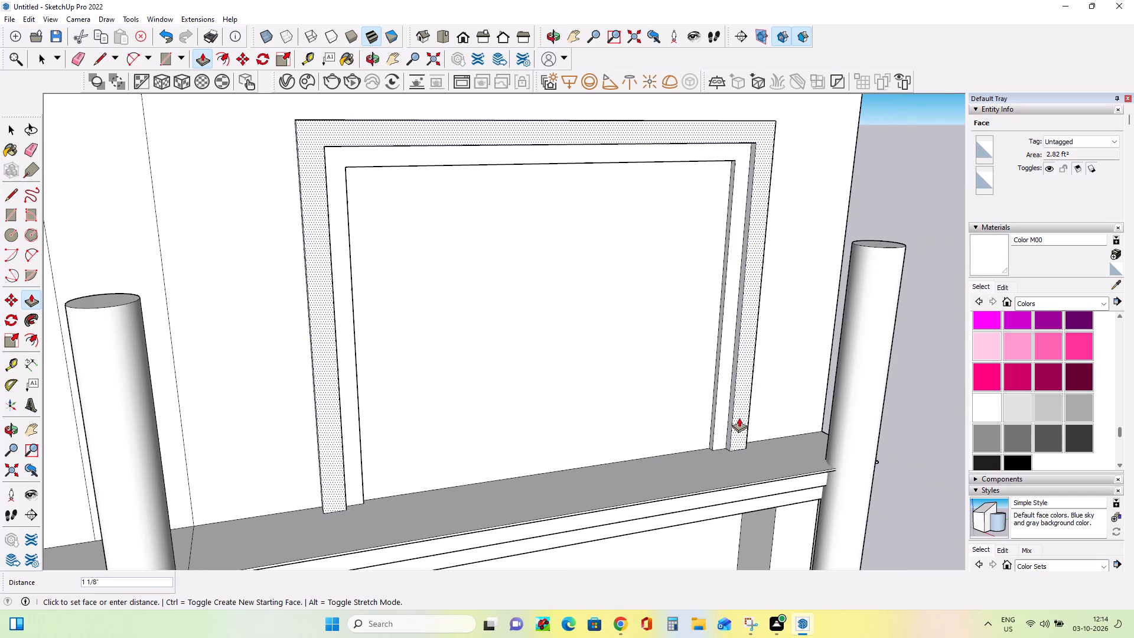
{"action": "left_click", "coordinate": [739, 418]}
{"action": "scroll", "coordinate": [734, 422], "scroll_direction": "up", "scroll_amount": 6}
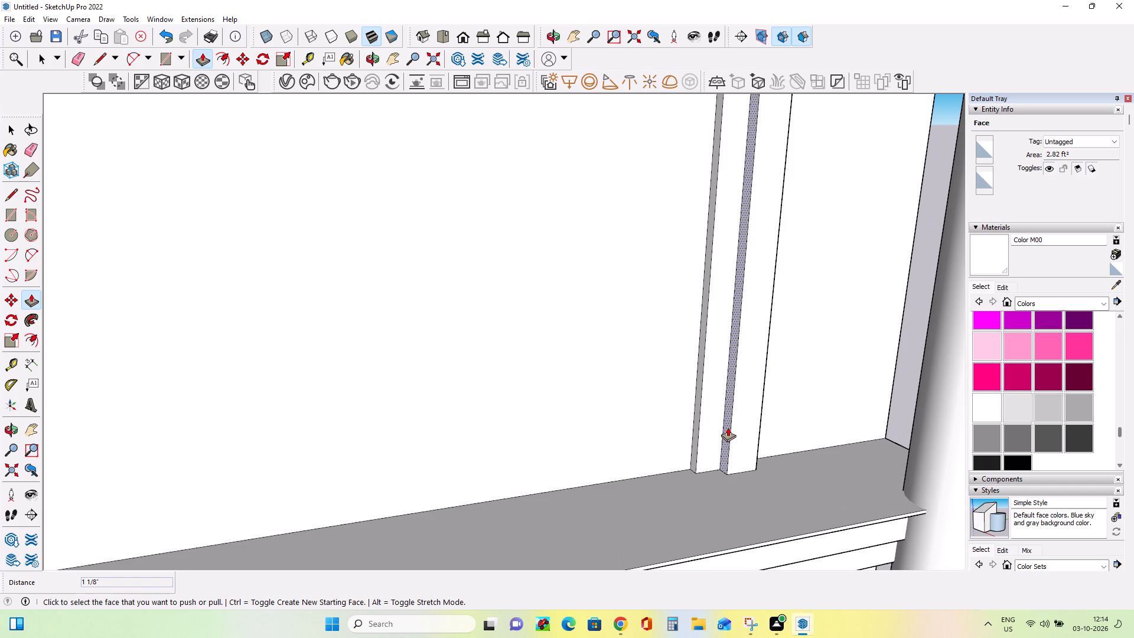
Push/Pull the side faces on the opening's right jamb, thinning the outer frame band by 9/16" and moving the inner band's side 1 3/8".
{"action": "left_click", "coordinate": [728, 427]}
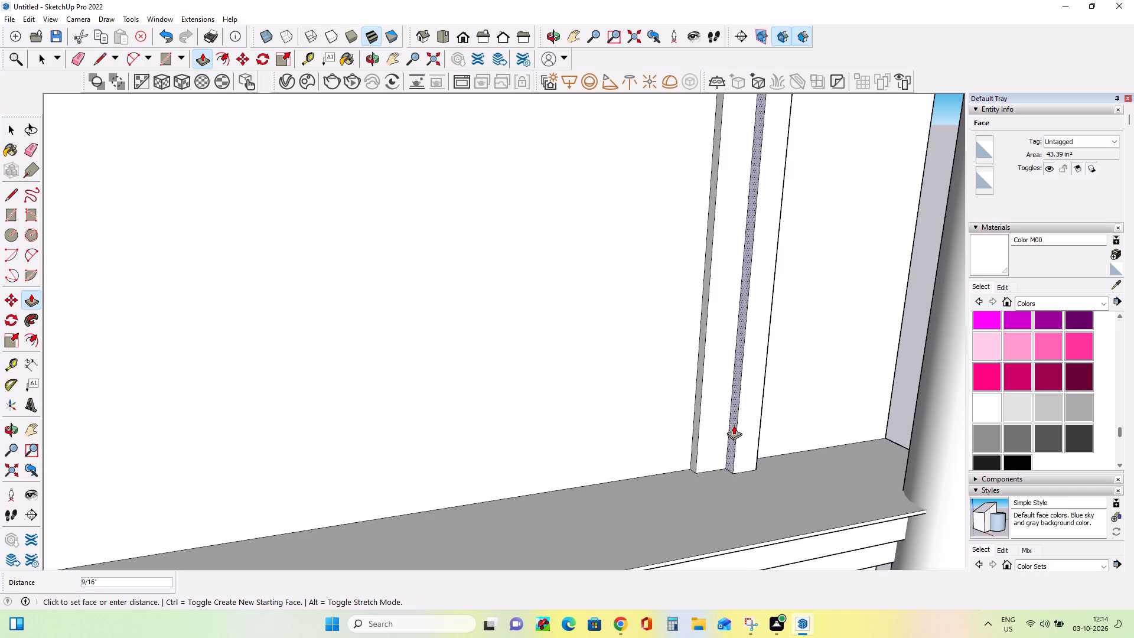
{"action": "left_click", "coordinate": [734, 425]}
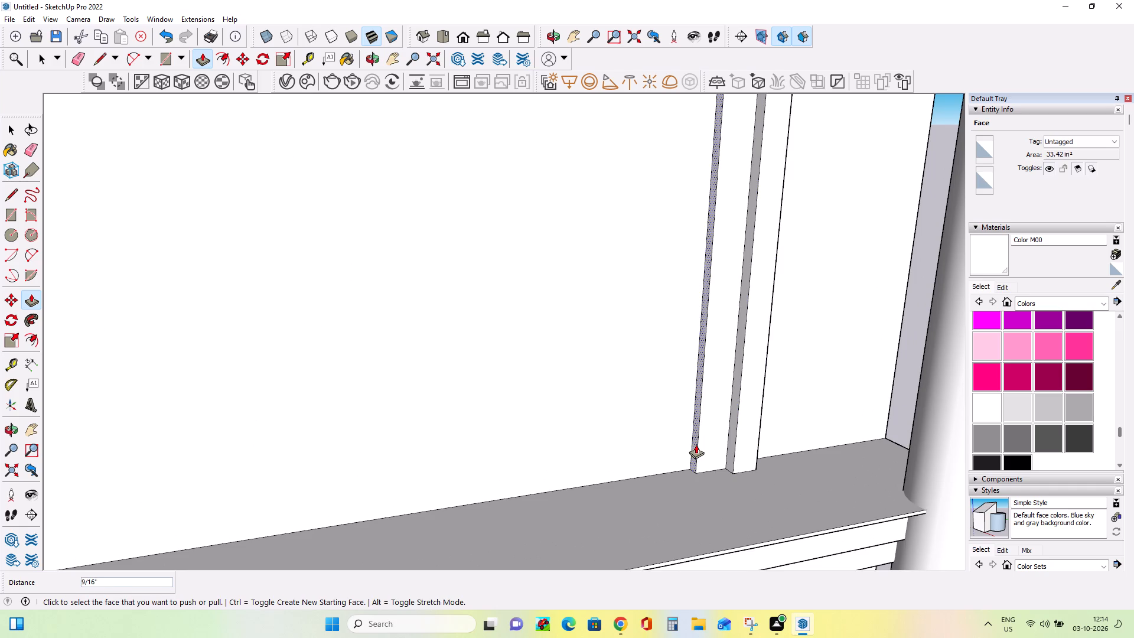
{"action": "left_click", "coordinate": [696, 444]}
{"action": "left_click", "coordinate": [710, 440]}
Trim the right jamb further with Push/Pull: outer band's side face 13/16", inner band's side face 1 3/8", then outer band's another 5/16".
{"action": "middle_click_drag", "start_coordinate": [766, 447], "coordinate": [730, 458]}
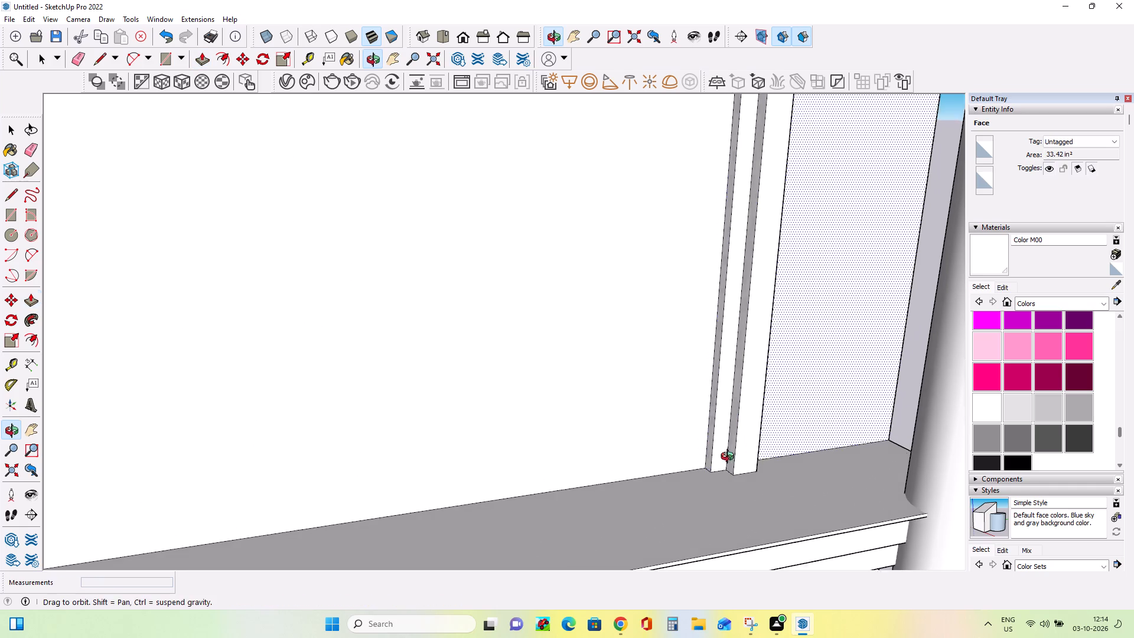
{"action": "middle_click_drag", "start_coordinate": [730, 458], "coordinate": [703, 465]}
{"action": "scroll", "coordinate": [703, 466], "scroll_direction": "down", "scroll_amount": 11}
{"action": "scroll", "coordinate": [703, 440], "scroll_direction": "up", "scroll_amount": 1}
{"action": "middle_click_drag", "start_coordinate": [704, 438], "coordinate": [706, 404]}
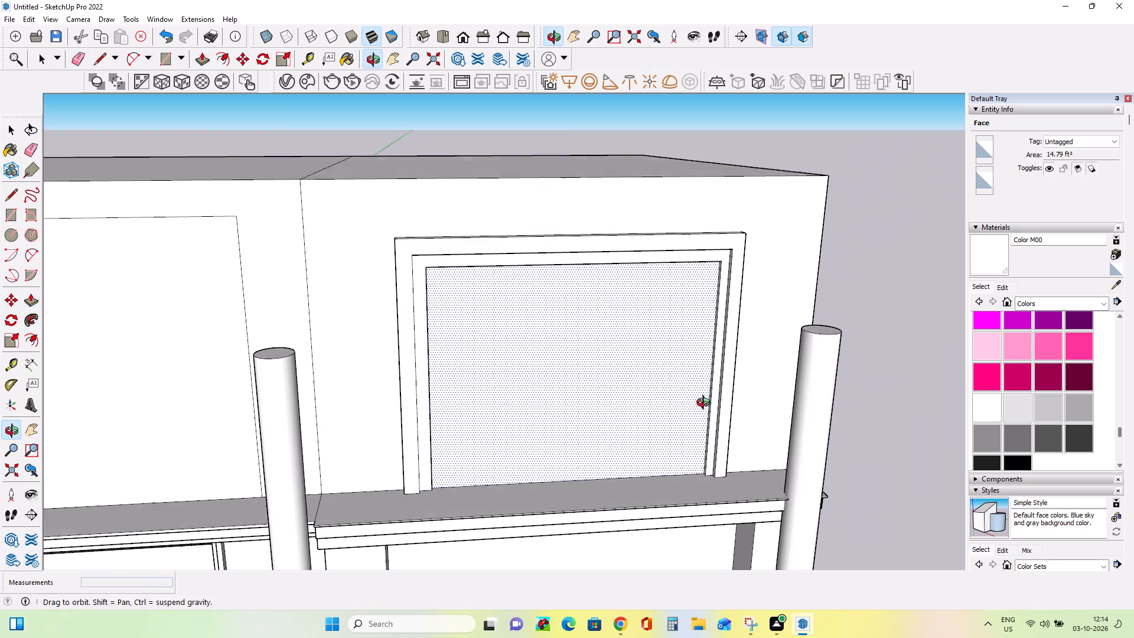
{"action": "middle_click_drag", "start_coordinate": [706, 404], "coordinate": [706, 402]}
{"action": "scroll", "coordinate": [716, 419], "scroll_direction": "up", "scroll_amount": 10}
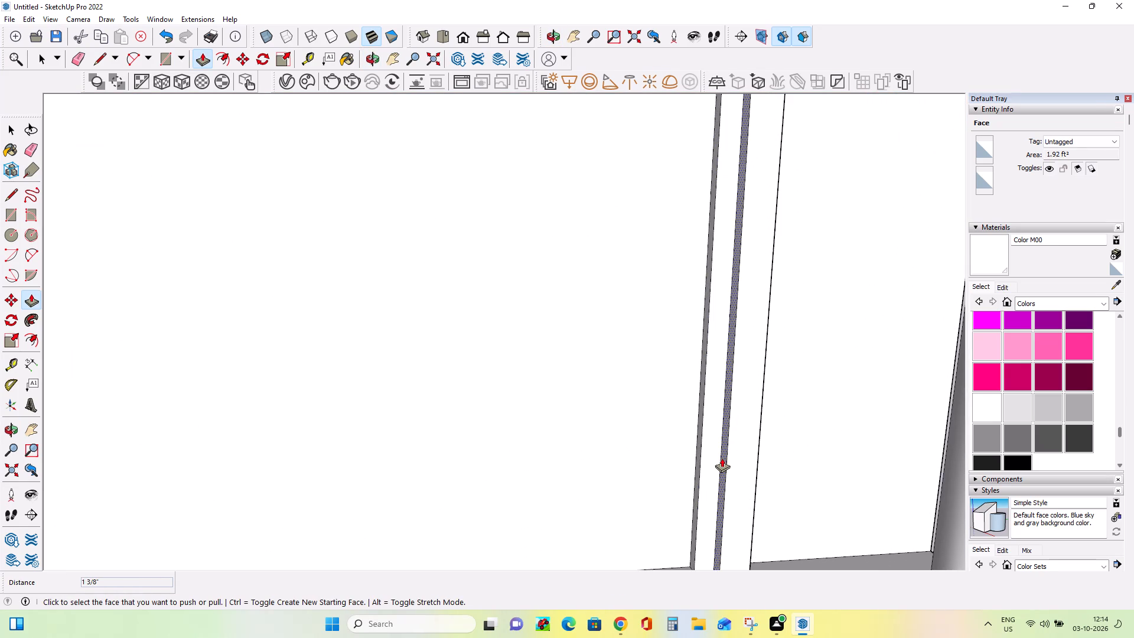
{"action": "left_click", "coordinate": [722, 458]}
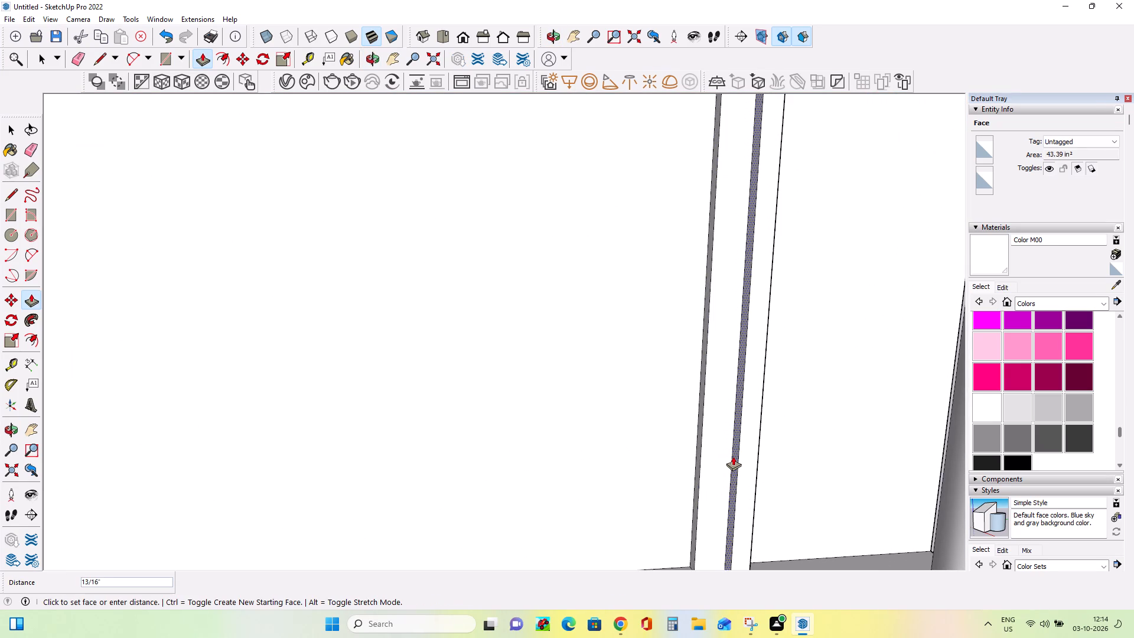
{"action": "left_click", "coordinate": [733, 456]}
{"action": "middle_click_drag", "start_coordinate": [709, 476], "coordinate": [742, 479]}
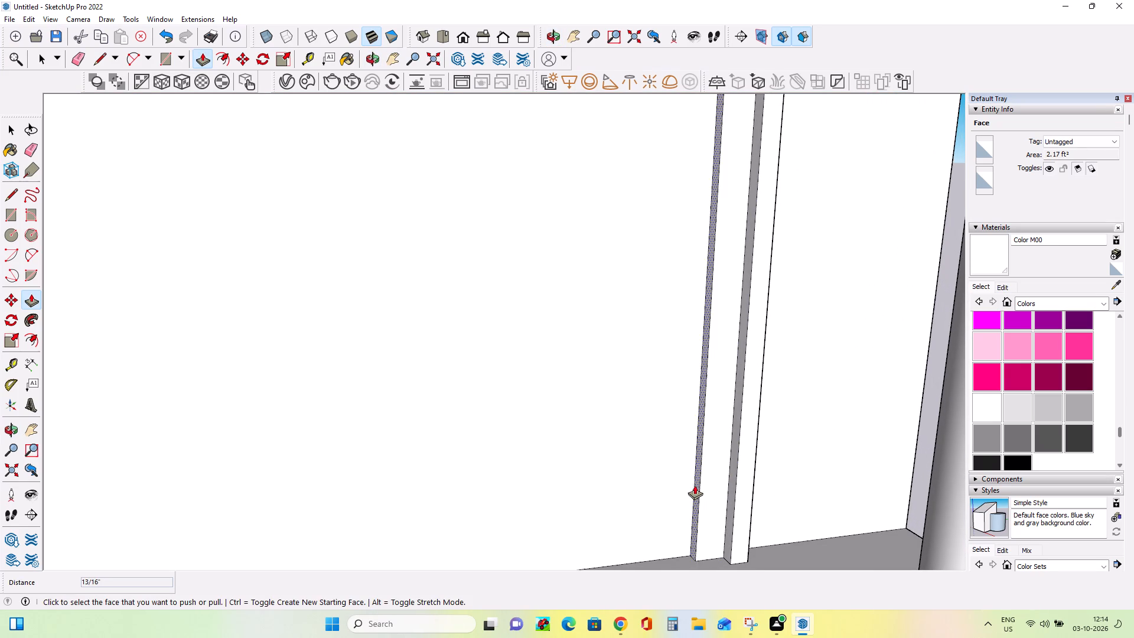
{"action": "left_click", "coordinate": [698, 485]}
{"action": "left_click", "coordinate": [715, 483]}
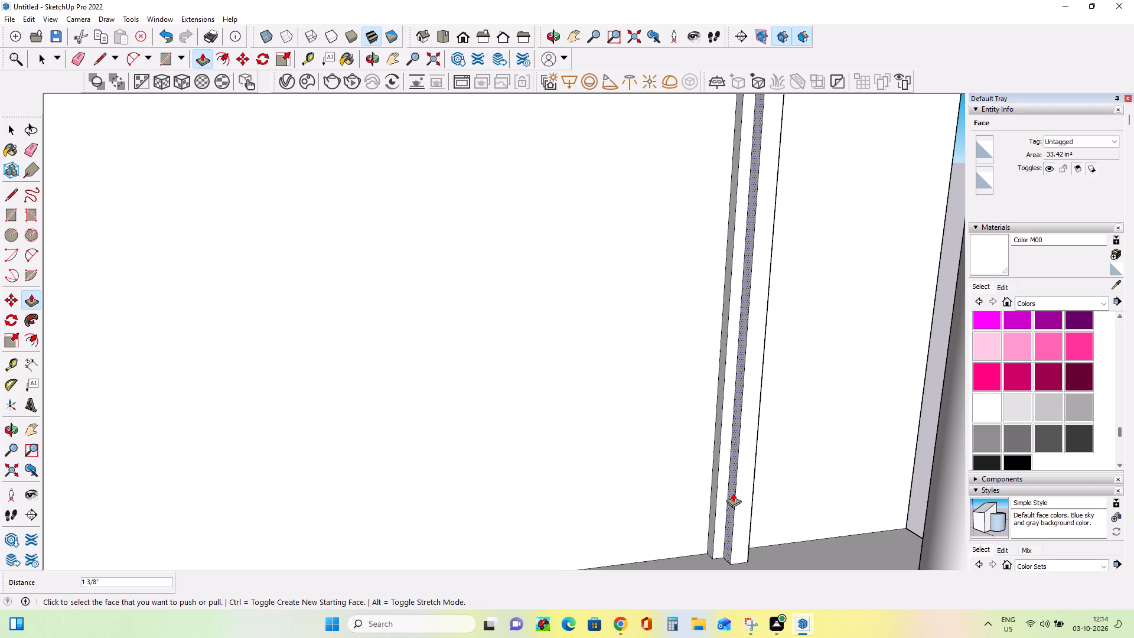
{"action": "left_click", "coordinate": [733, 493]}
{"action": "left_click", "coordinate": [737, 493]}
Push/Pull the undersides of the frame's top members upward, the outer band by 1" and the inner band by about 1 15/16".
{"action": "scroll", "coordinate": [762, 455], "scroll_direction": "down", "scroll_amount": 5}
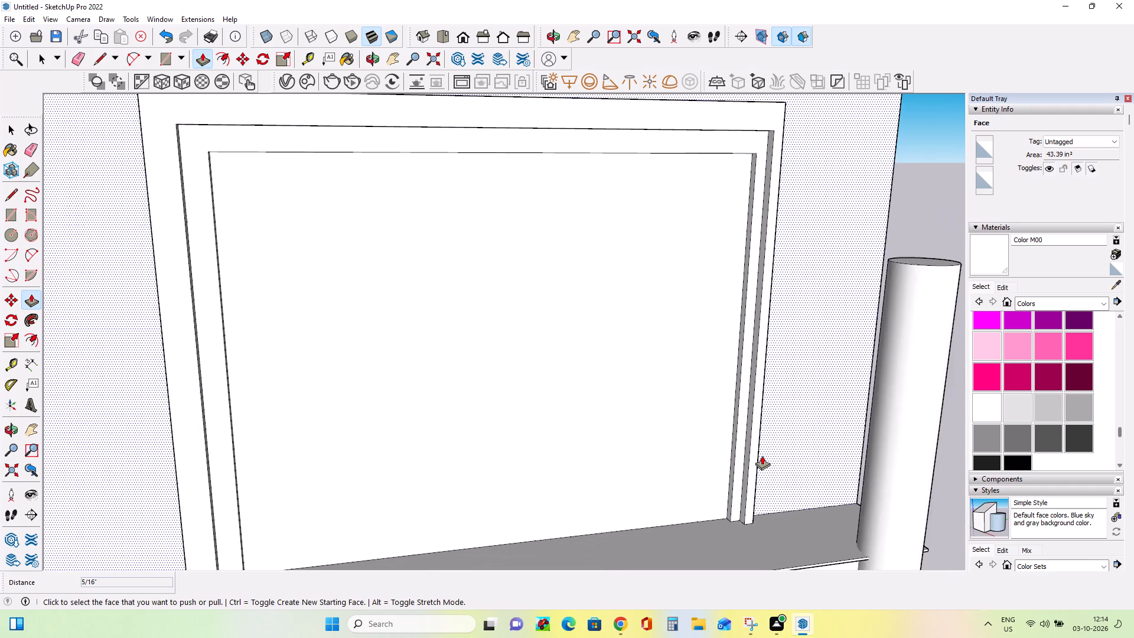
{"action": "scroll", "coordinate": [762, 455], "scroll_direction": "down", "scroll_amount": 4}
{"action": "middle_click_drag", "start_coordinate": [614, 286], "coordinate": [567, 231]}
{"action": "scroll", "coordinate": [561, 234], "scroll_direction": "up", "scroll_amount": 3}
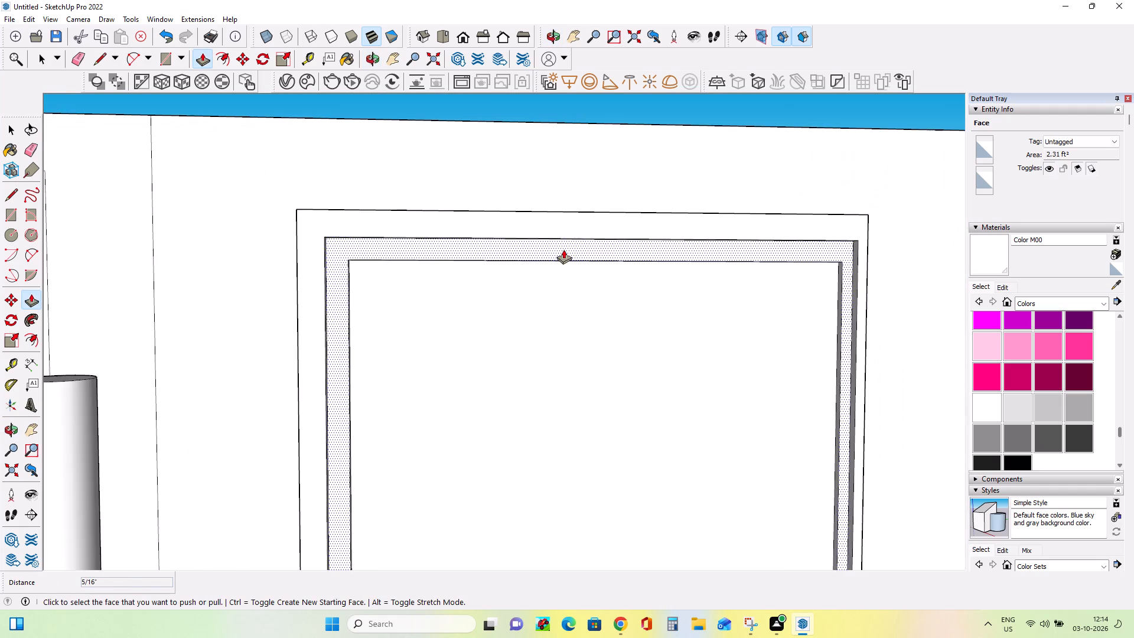
{"action": "middle_click_drag", "start_coordinate": [563, 249], "coordinate": [564, 217]}
{"action": "scroll", "coordinate": [563, 248], "scroll_direction": "up", "scroll_amount": 4}
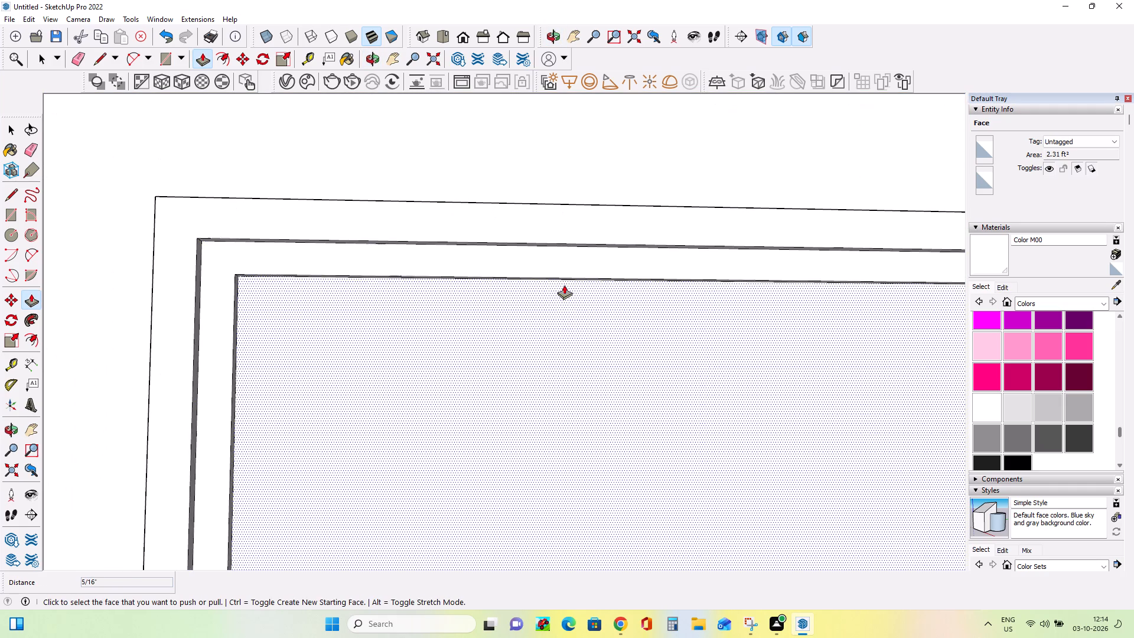
{"action": "middle_click_drag", "start_coordinate": [564, 285], "coordinate": [563, 239]}
{"action": "left_click", "coordinate": [563, 249]}
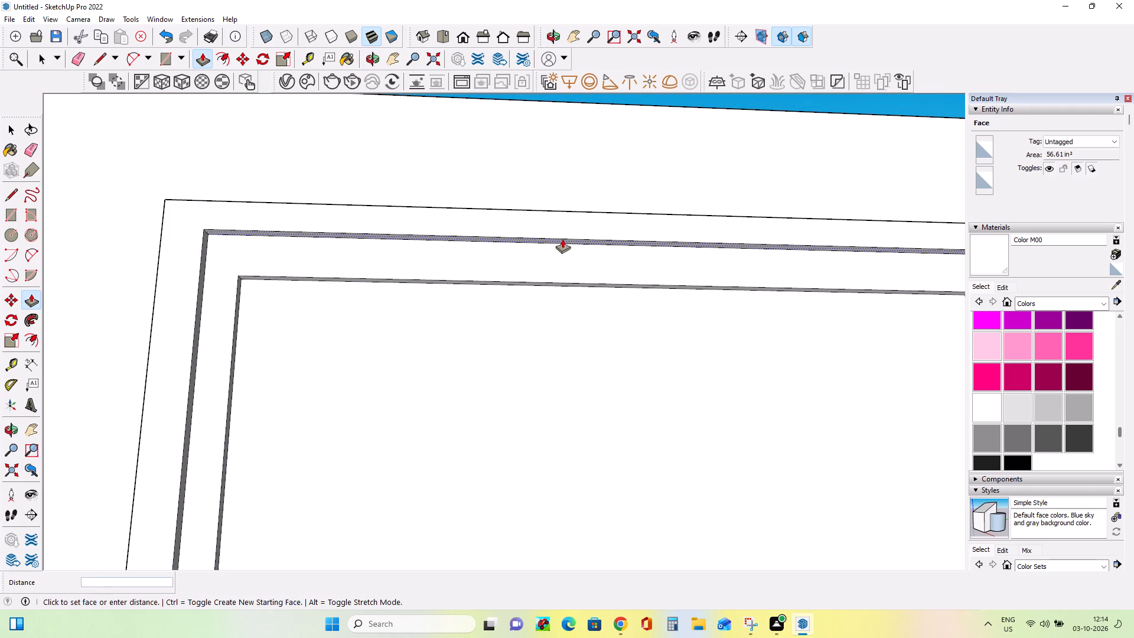
{"action": "left_click", "coordinate": [562, 236]}
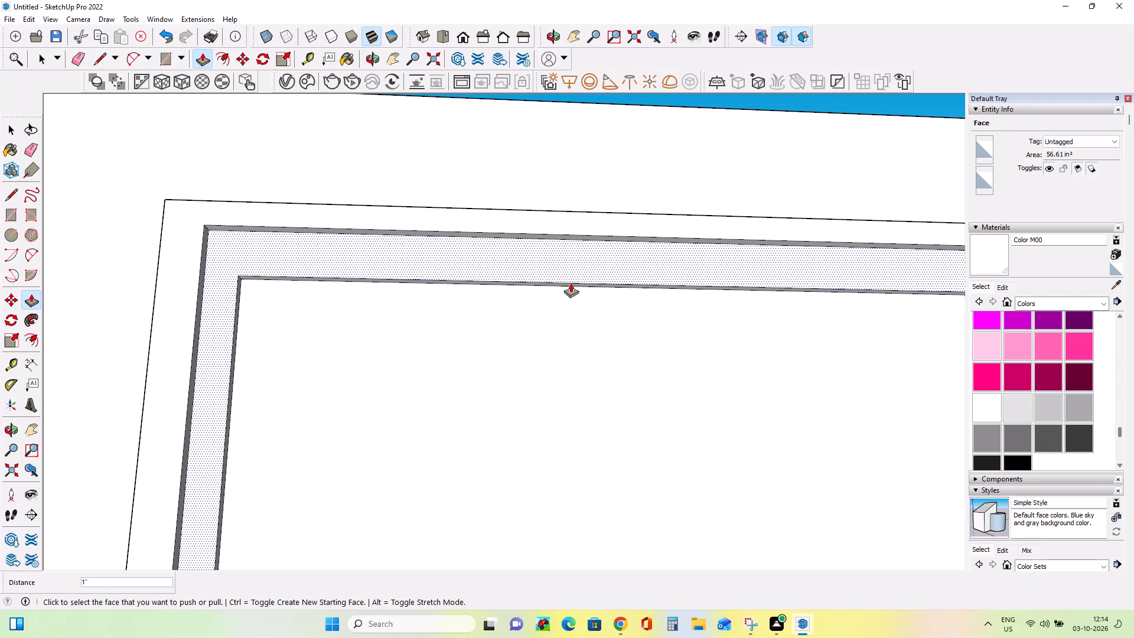
{"action": "left_click", "coordinate": [571, 283]}
{"action": "key", "text": "Escape"}
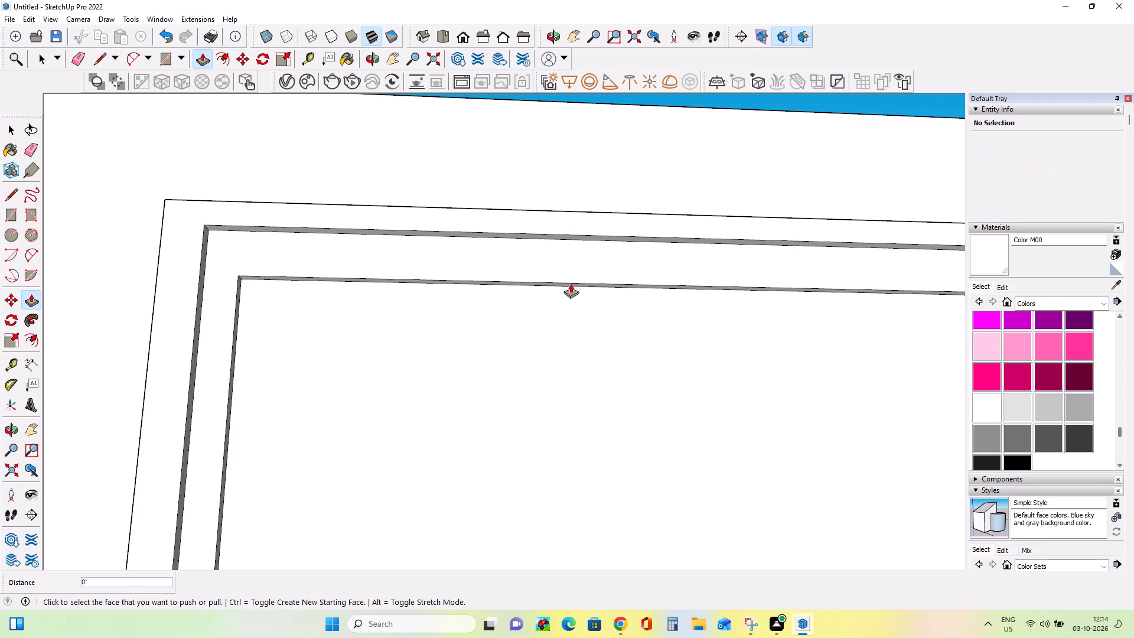
{"action": "middle_click_drag", "start_coordinate": [584, 305], "coordinate": [585, 249]}
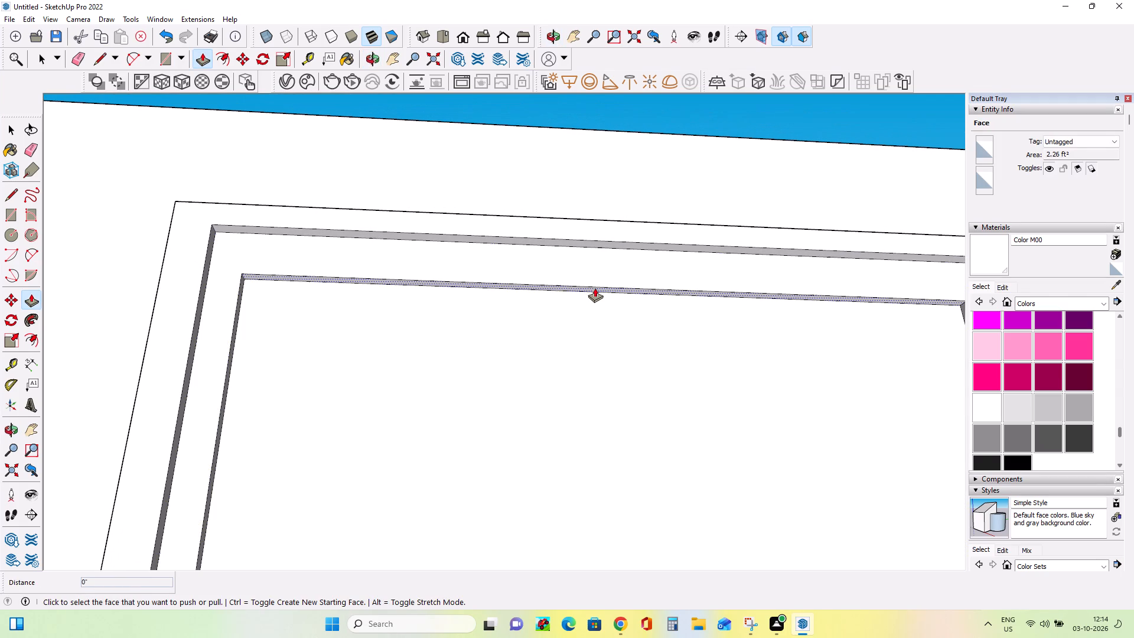
{"action": "left_click", "coordinate": [595, 288]}
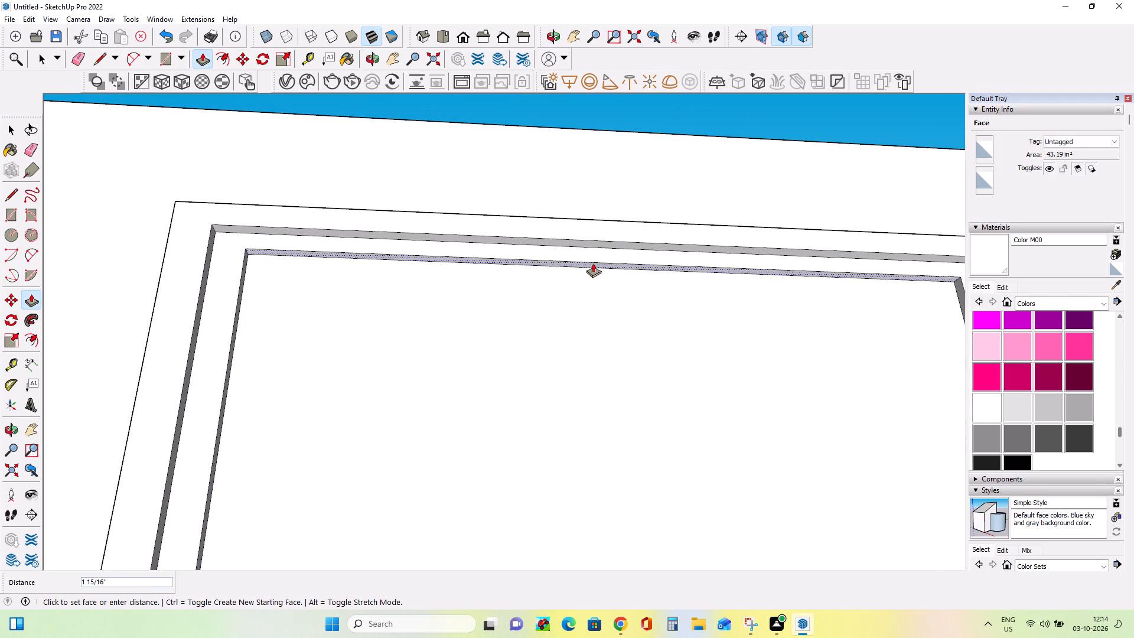
{"action": "left_click", "coordinate": [593, 265]}
Push/Pull the side faces of the frame's left jamb outward, the outer band by 1" and the inner band by about 1 15/16".
{"action": "scroll", "coordinate": [561, 307], "scroll_direction": "down", "scroll_amount": 16}
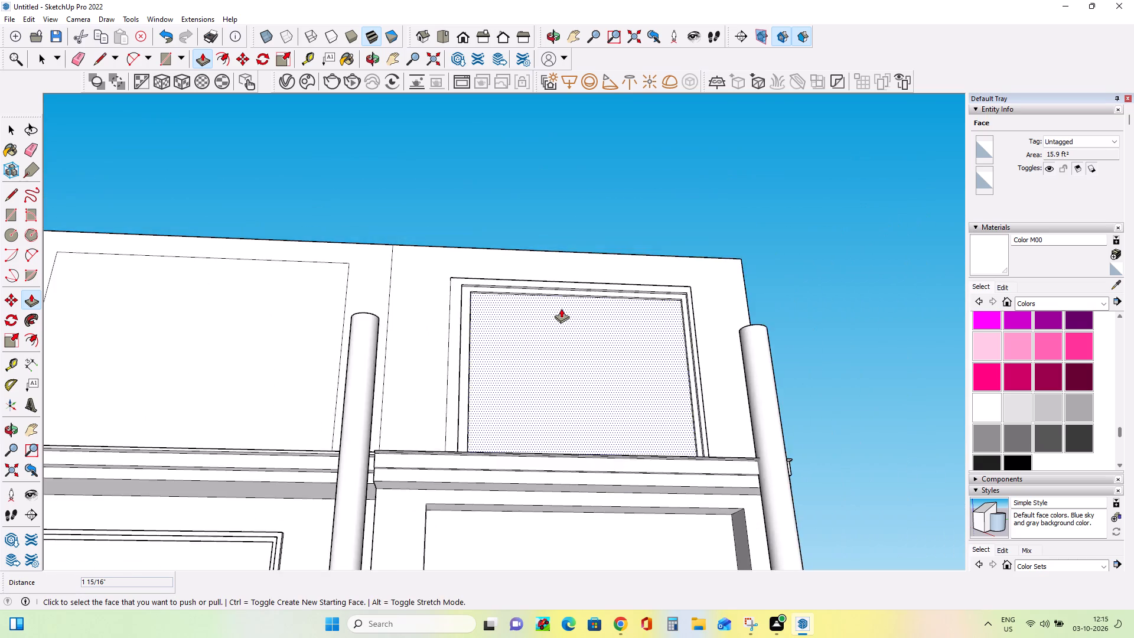
{"action": "scroll", "coordinate": [561, 308], "scroll_direction": "down", "scroll_amount": 3}
{"action": "middle_click_drag", "start_coordinate": [561, 327], "coordinate": [561, 450]}
{"action": "scroll", "coordinate": [543, 344], "scroll_direction": "up", "scroll_amount": 2}
{"action": "middle_click_drag", "start_coordinate": [565, 340], "coordinate": [548, 363]}
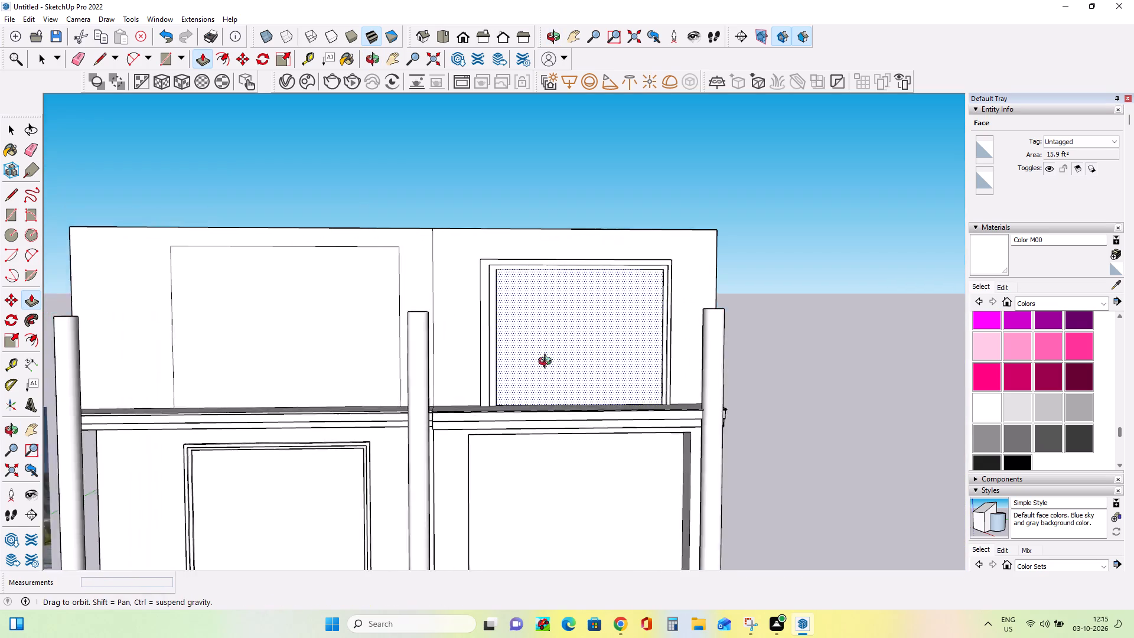
{"action": "middle_click_drag", "start_coordinate": [548, 363], "coordinate": [468, 411]}
{"action": "scroll", "coordinate": [493, 373], "scroll_direction": "up", "scroll_amount": 9}
{"action": "middle_click_drag", "start_coordinate": [519, 388], "coordinate": [467, 412]}
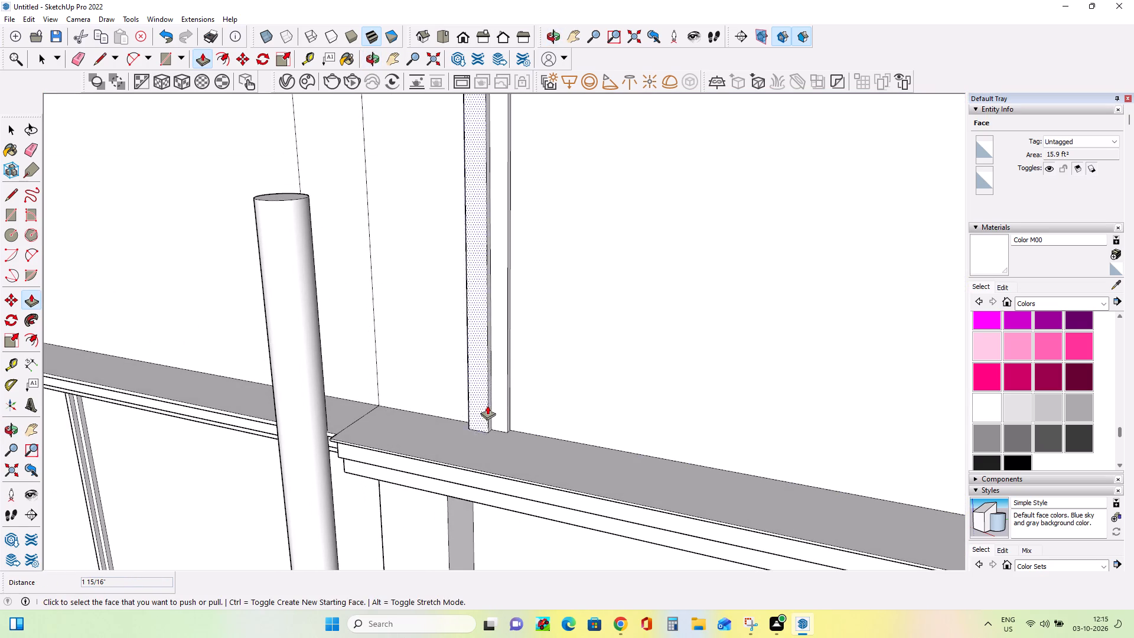
{"action": "left_click", "coordinate": [490, 408]}
{"action": "left_click", "coordinate": [483, 407]}
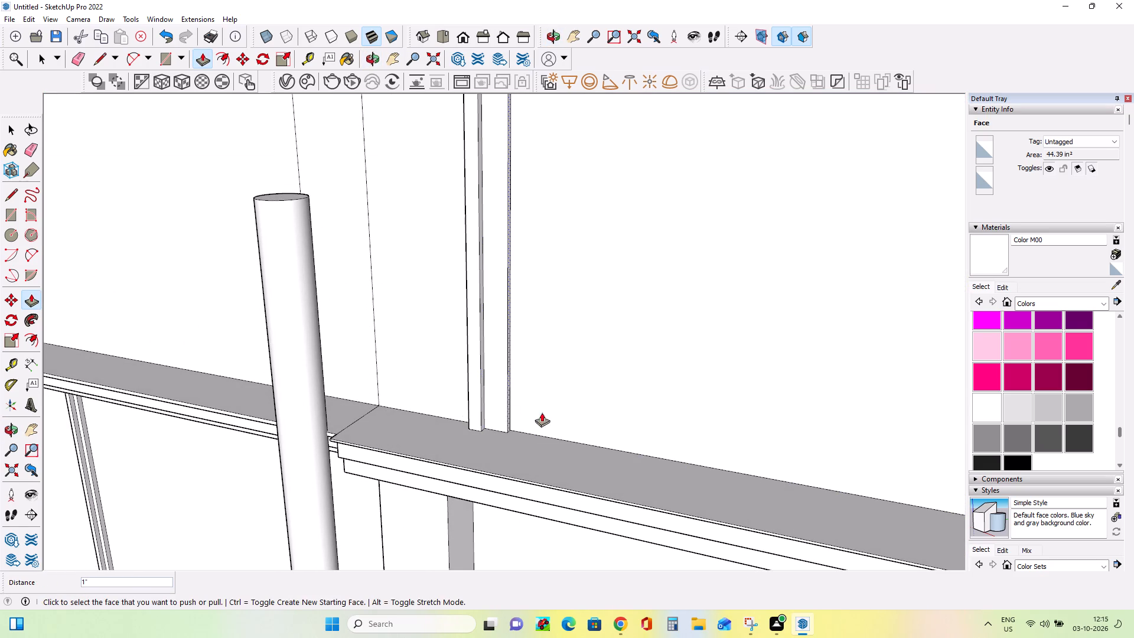
{"action": "middle_click_drag", "start_coordinate": [542, 412], "coordinate": [487, 429]}
{"action": "left_click", "coordinate": [494, 422]}
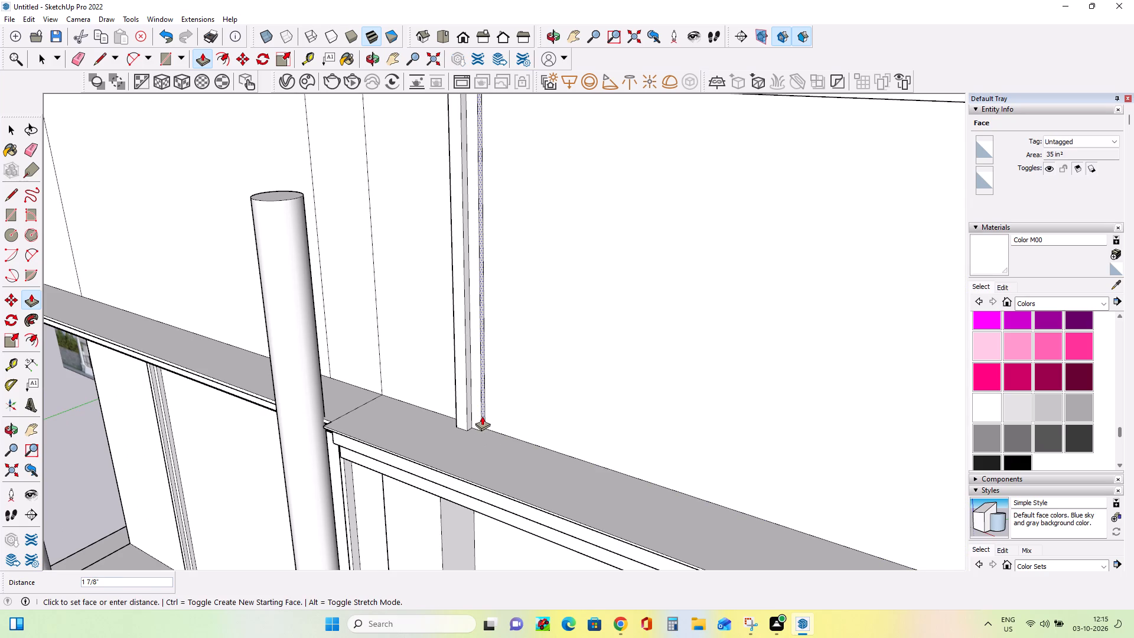
{"action": "left_click", "coordinate": [482, 416]}
Examine the slimmed upper-floor frame and the whole facade alongside the reference image.
{"action": "scroll", "coordinate": [446, 421], "scroll_direction": "down", "scroll_amount": 6}
{"action": "middle_click_drag", "start_coordinate": [448, 420], "coordinate": [563, 388]}
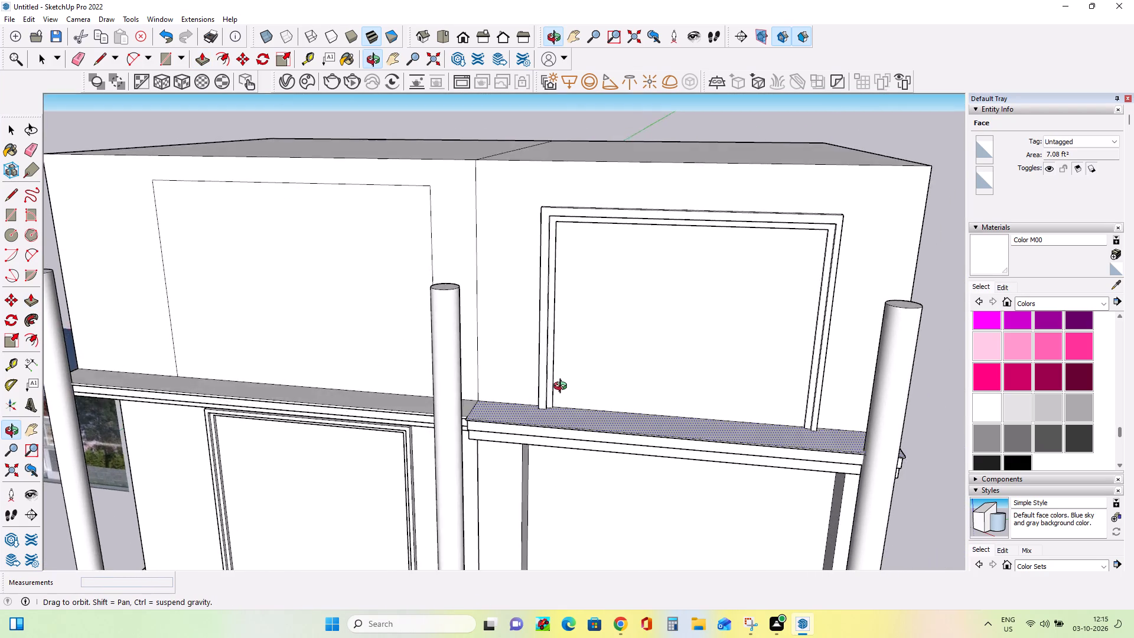
{"action": "middle_click_drag", "start_coordinate": [563, 388], "coordinate": [560, 371]}
{"action": "scroll", "coordinate": [560, 369], "scroll_direction": "down", "scroll_amount": 4}
{"action": "middle_click_drag", "start_coordinate": [548, 373], "coordinate": [565, 369]}
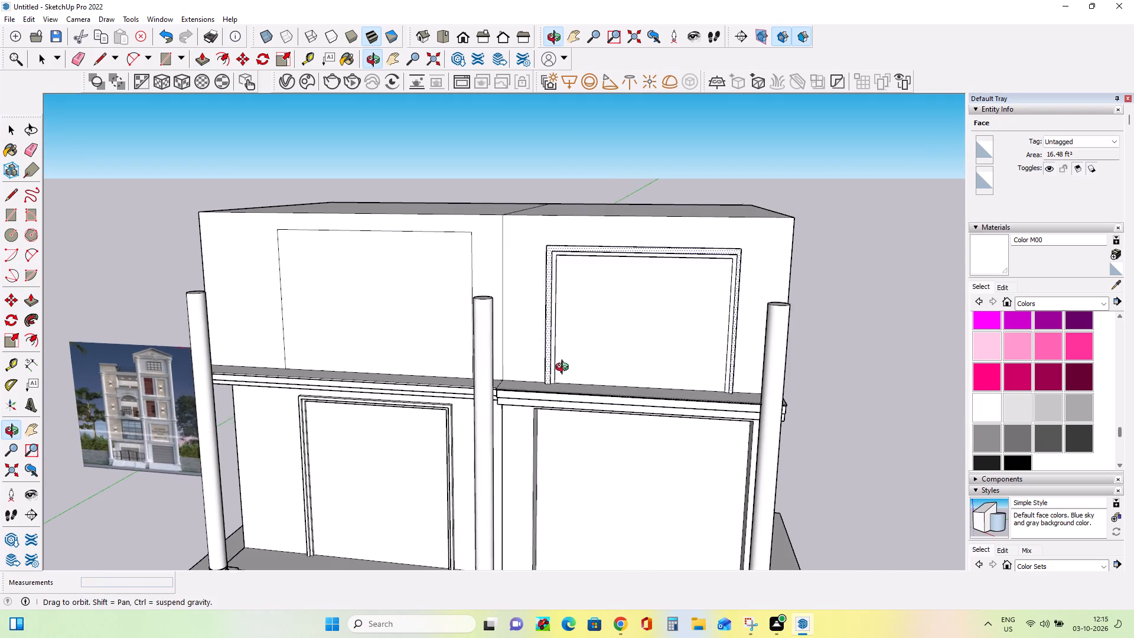
{"action": "middle_click_drag", "start_coordinate": [565, 369], "coordinate": [615, 360]}
{"action": "scroll", "coordinate": [614, 362], "scroll_direction": "down", "scroll_amount": 7}
{"action": "scroll", "coordinate": [488, 415], "scroll_direction": "up", "scroll_amount": 1}
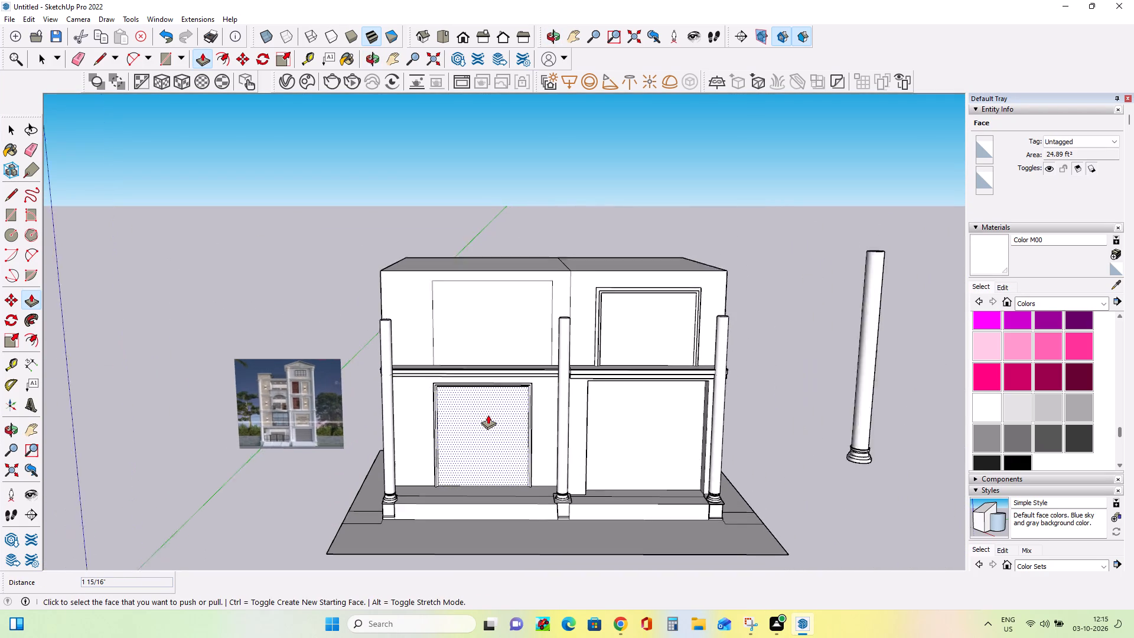
{"action": "scroll", "coordinate": [488, 415], "scroll_direction": "up", "scroll_amount": 1}
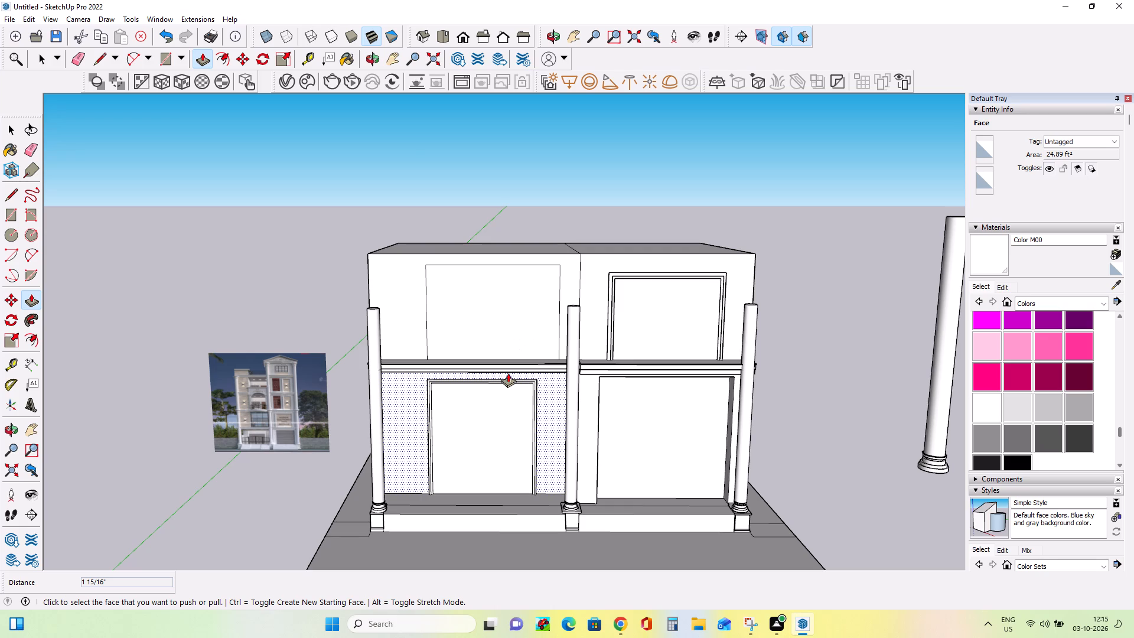
{"action": "middle_click_drag", "start_coordinate": [506, 366], "coordinate": [510, 375]}
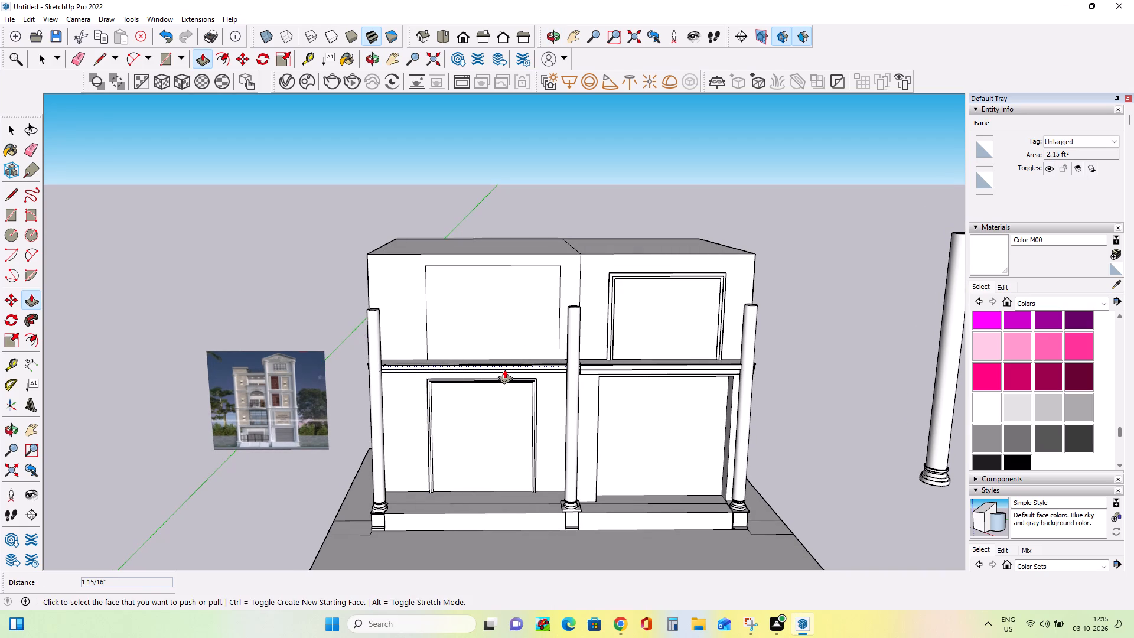
{"action": "middle_click_drag", "start_coordinate": [506, 367], "coordinate": [514, 387]}
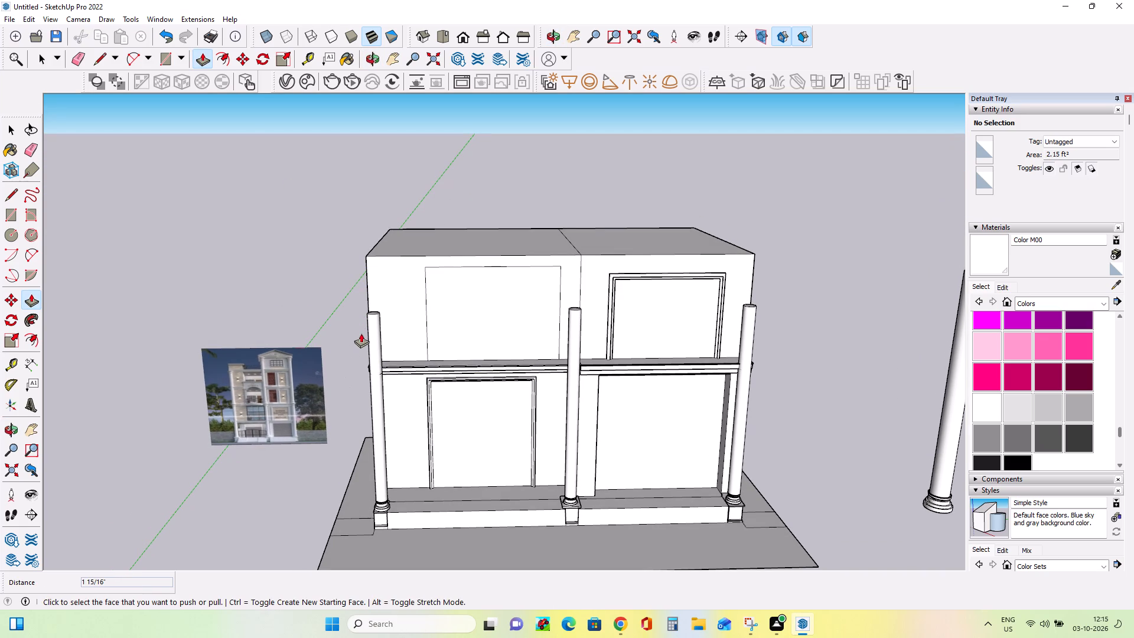
Push/Pull the left front column's top up about 2' 6 7/16", and lower it back about 3 9/16".
{"action": "middle_click_drag", "start_coordinate": [361, 333], "coordinate": [390, 386]}
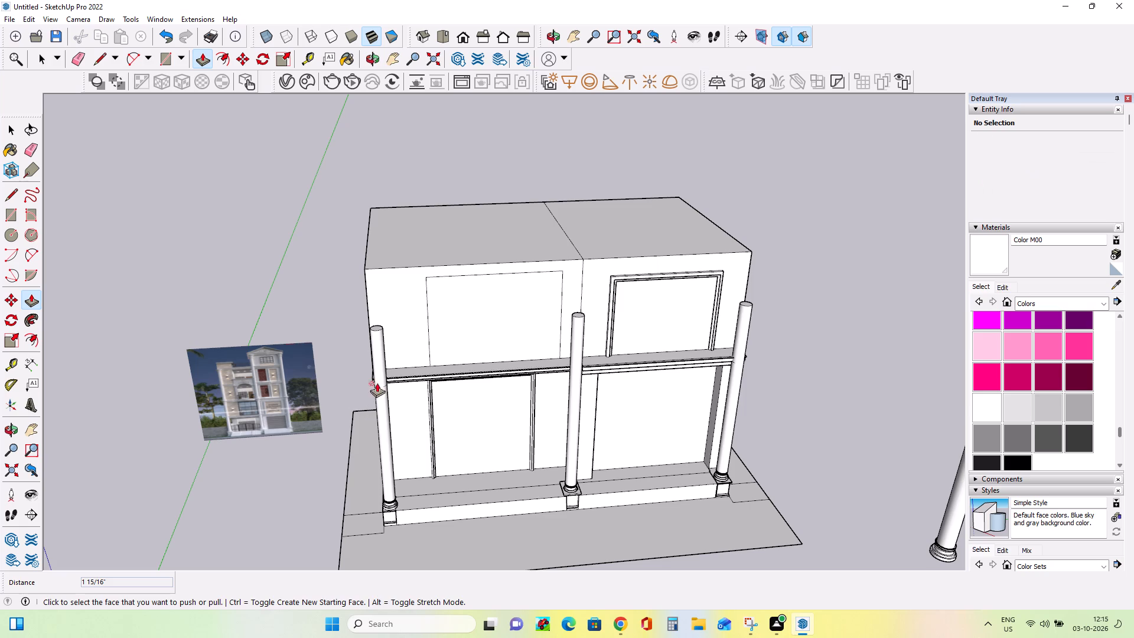
{"action": "middle_click_drag", "start_coordinate": [378, 367], "coordinate": [386, 384]}
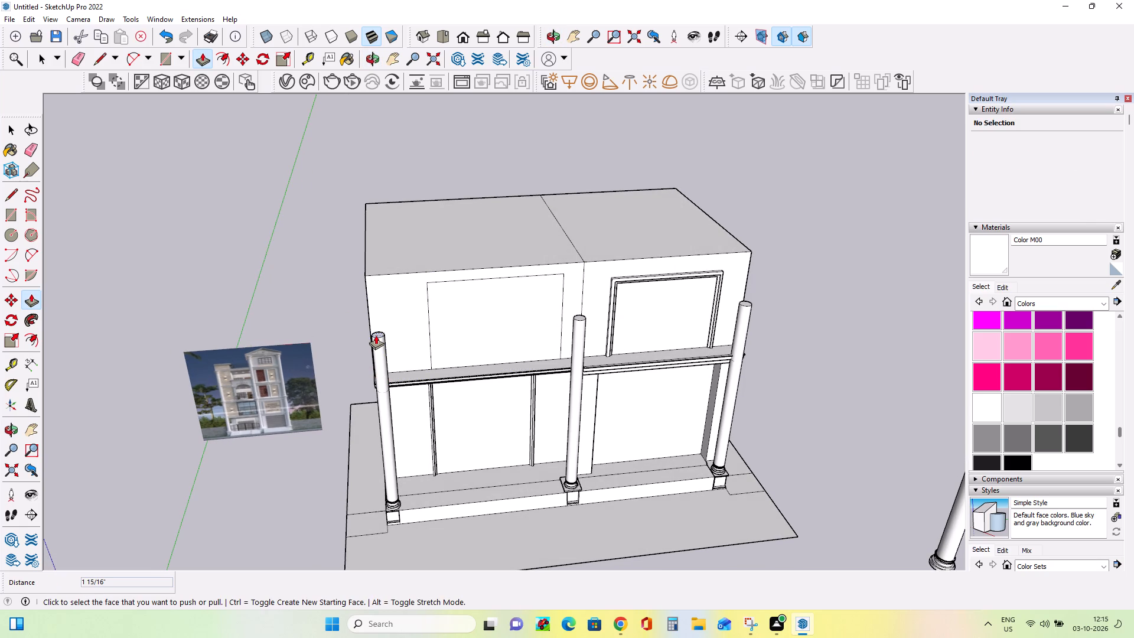
{"action": "left_click", "coordinate": [376, 335]}
{"action": "left_click", "coordinate": [377, 278]}
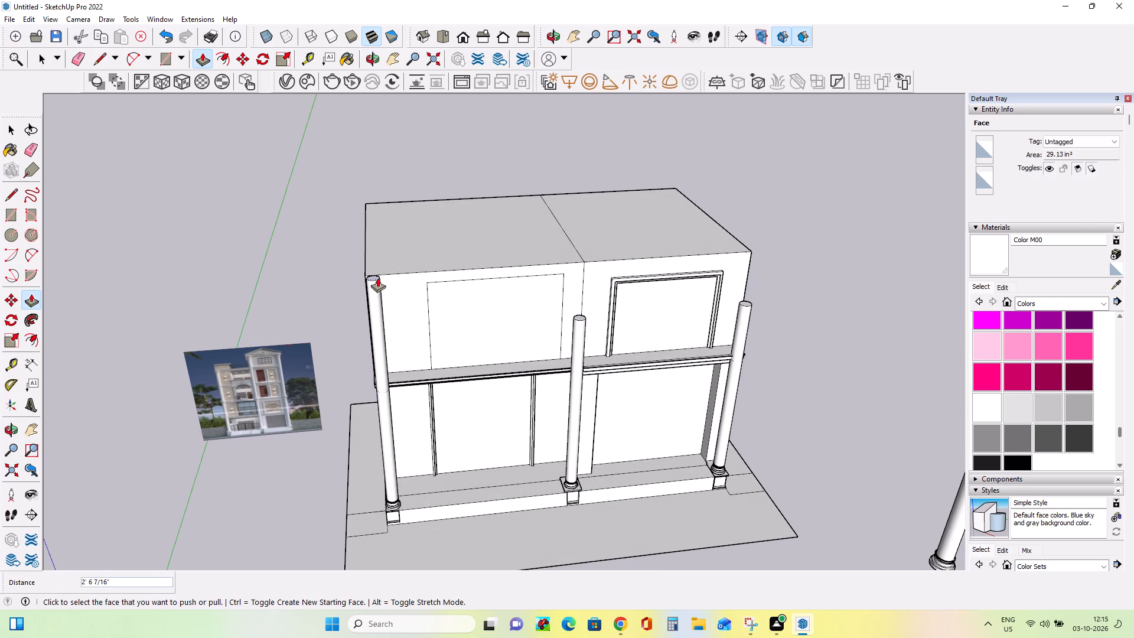
{"action": "middle_click_drag", "start_coordinate": [431, 299], "coordinate": [438, 310]}
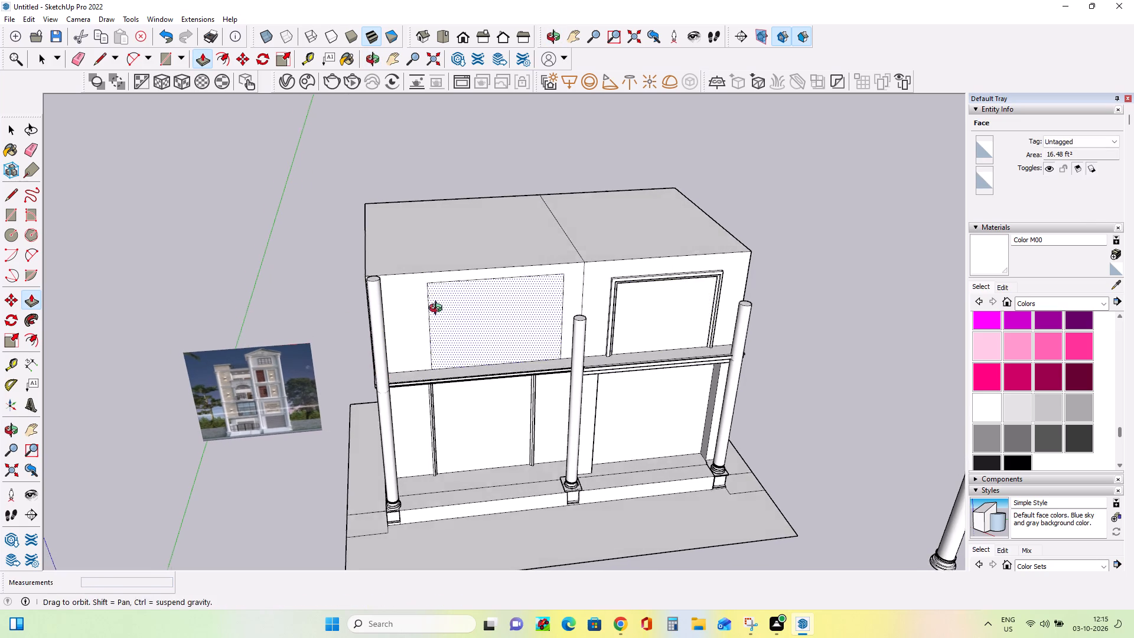
{"action": "middle_click_drag", "start_coordinate": [438, 310], "coordinate": [450, 335]}
{"action": "left_click", "coordinate": [380, 298]}
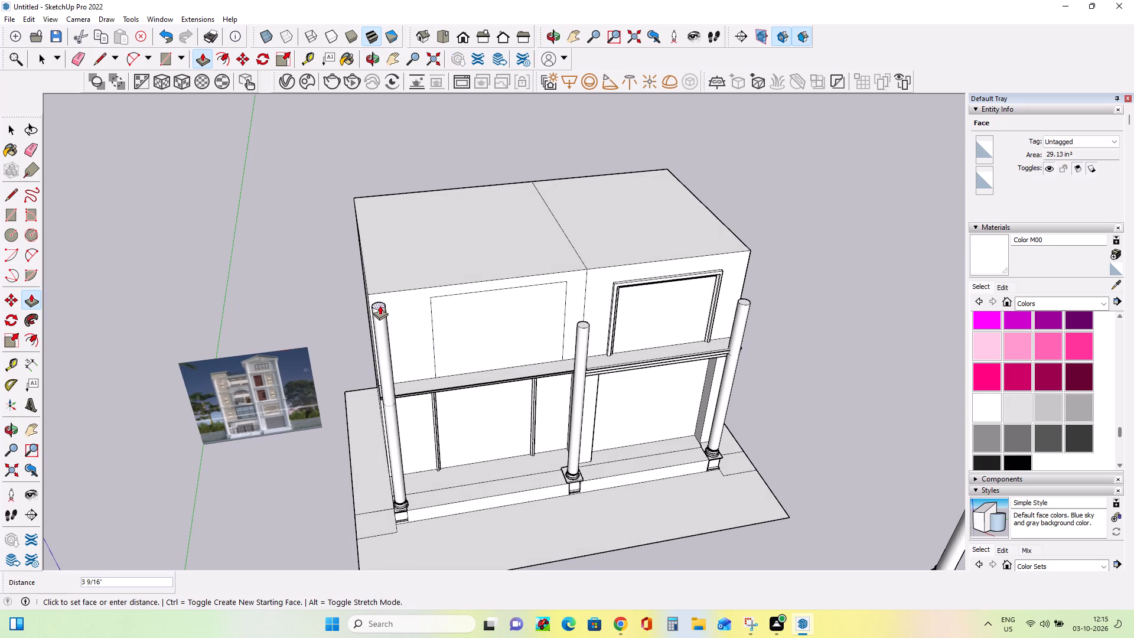
{"action": "left_click", "coordinate": [381, 310]}
Push/Pull the middle front column's top up about 1' 7 1/2" toward the upper floor's roof level.
{"action": "left_click", "coordinate": [585, 324]}
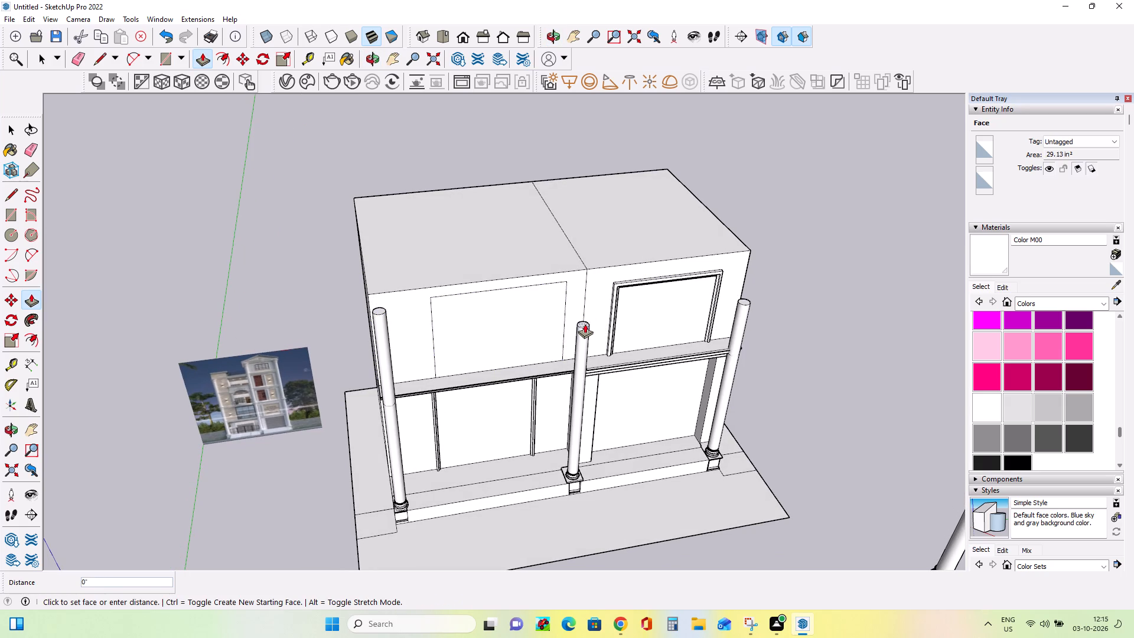
{"action": "left_click", "coordinate": [585, 291]}
{"action": "middle_click_drag", "start_coordinate": [677, 342], "coordinate": [586, 289]}
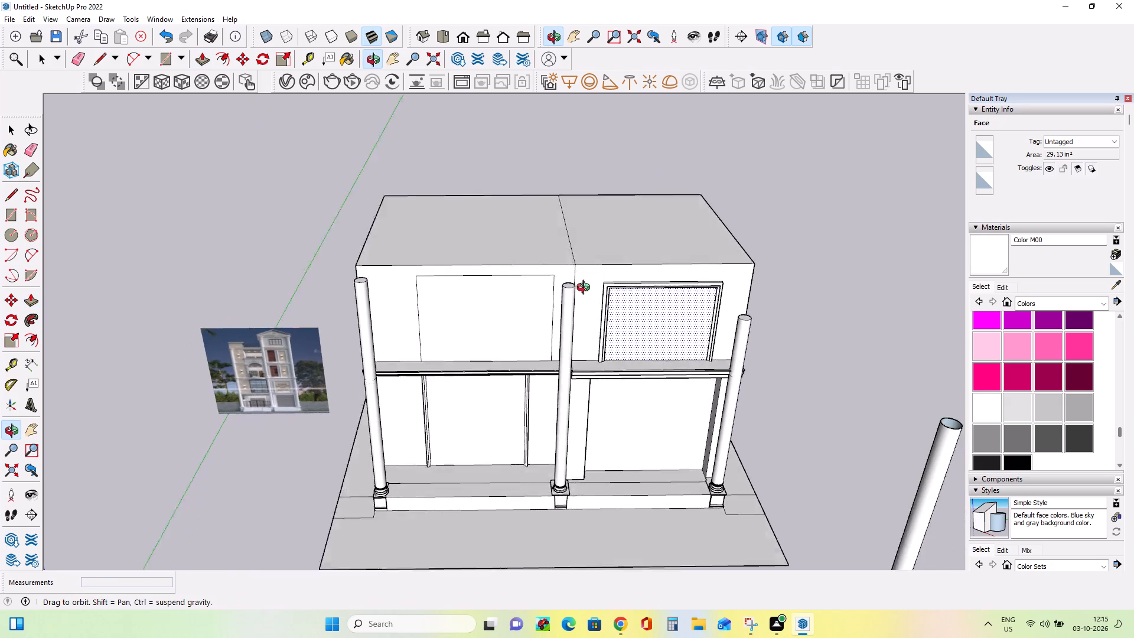
{"action": "middle_click_drag", "start_coordinate": [586, 289], "coordinate": [561, 256]}
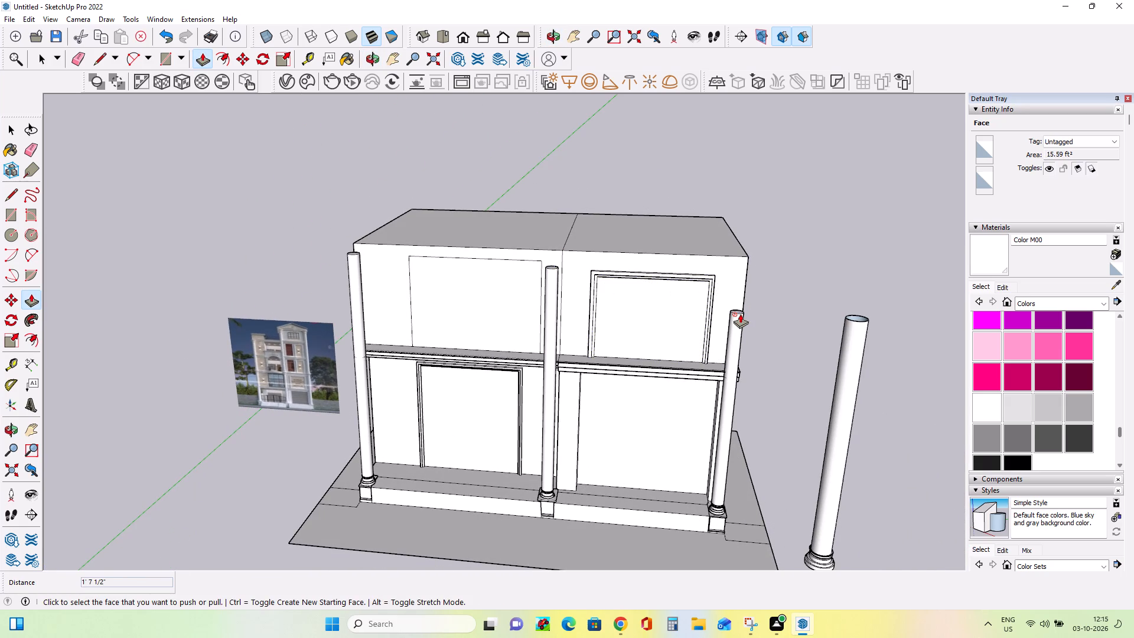
Push/Pull the right front column's top up about 1' 6 1/16" toward the upper floor's roof level.
{"action": "middle_click_drag", "start_coordinate": [741, 318], "coordinate": [747, 404]}
{"action": "scroll", "coordinate": [735, 339], "scroll_direction": "up", "scroll_amount": 3}
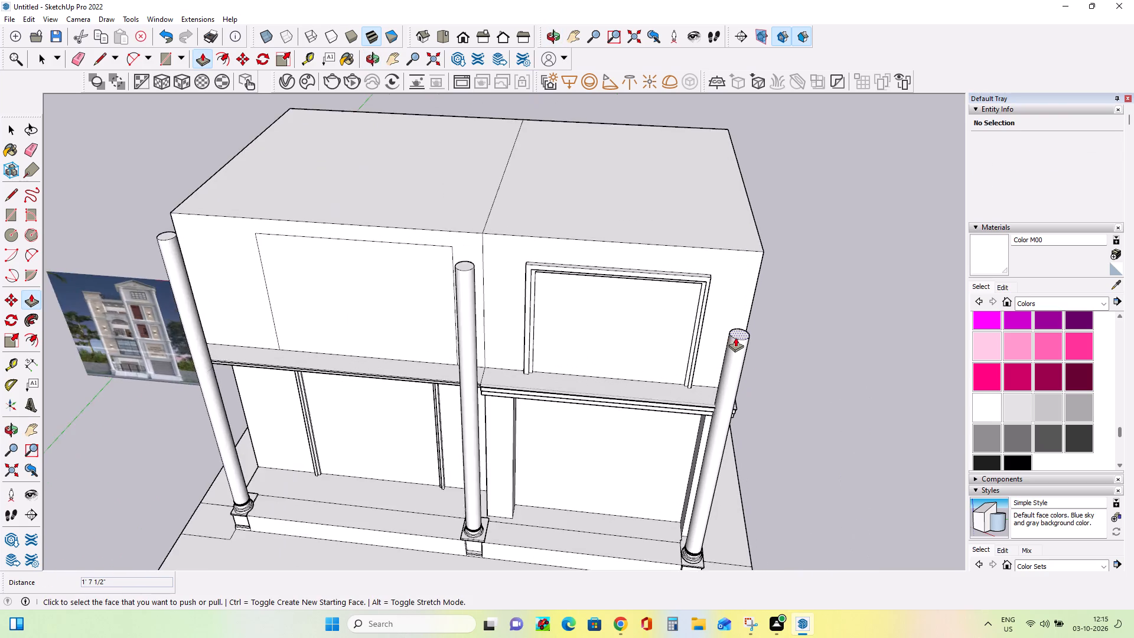
{"action": "scroll", "coordinate": [735, 337], "scroll_direction": "up", "scroll_amount": 4}
{"action": "left_click", "coordinate": [740, 333]}
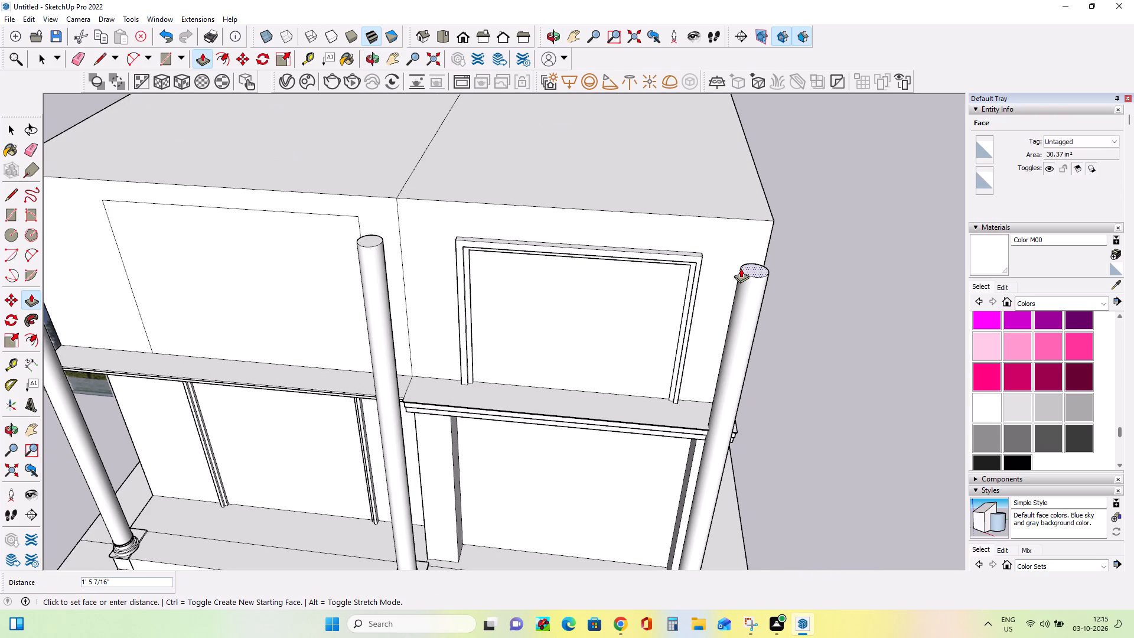
{"action": "left_click", "coordinate": [741, 266]}
Push/Pull the left front column's top down about 2 3/4".
{"action": "middle_click_drag", "start_coordinate": [728, 367], "coordinate": [859, 323]}
{"action": "scroll", "coordinate": [859, 323], "scroll_direction": "down", "scroll_amount": 8}
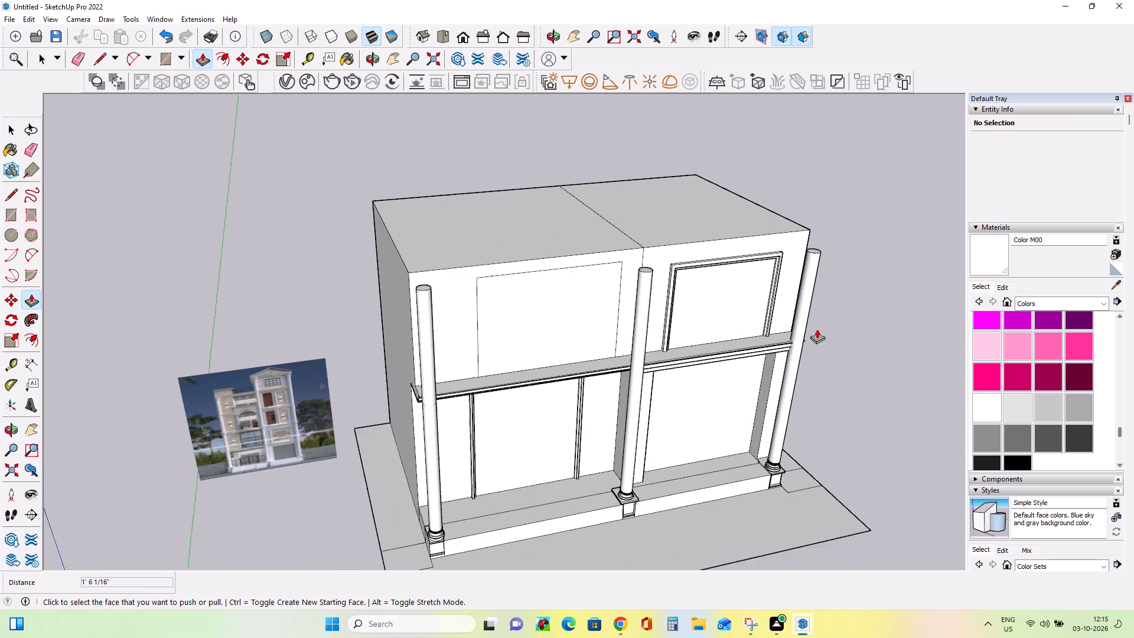
{"action": "scroll", "coordinate": [817, 329], "scroll_direction": "down", "scroll_amount": 1}
{"action": "middle_click_drag", "start_coordinate": [598, 350], "coordinate": [668, 347]}
{"action": "middle_click_drag", "start_coordinate": [535, 297], "coordinate": [571, 375]}
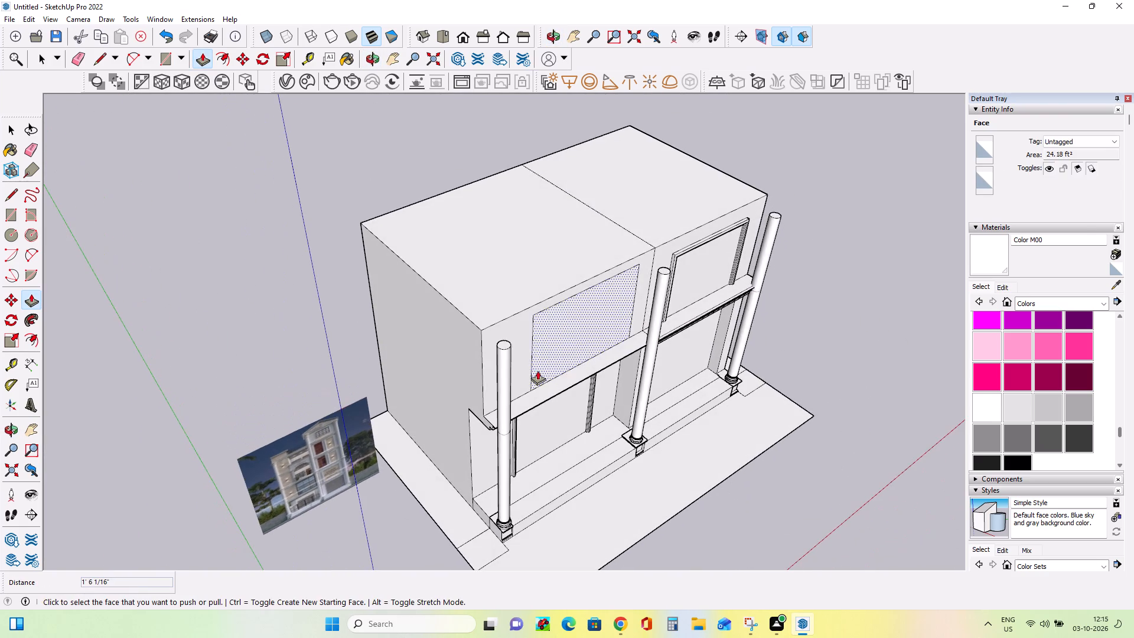
{"action": "scroll", "coordinate": [507, 345], "scroll_direction": "up", "scroll_amount": 4}
{"action": "left_click", "coordinate": [510, 346]}
{"action": "left_click", "coordinate": [511, 353]}
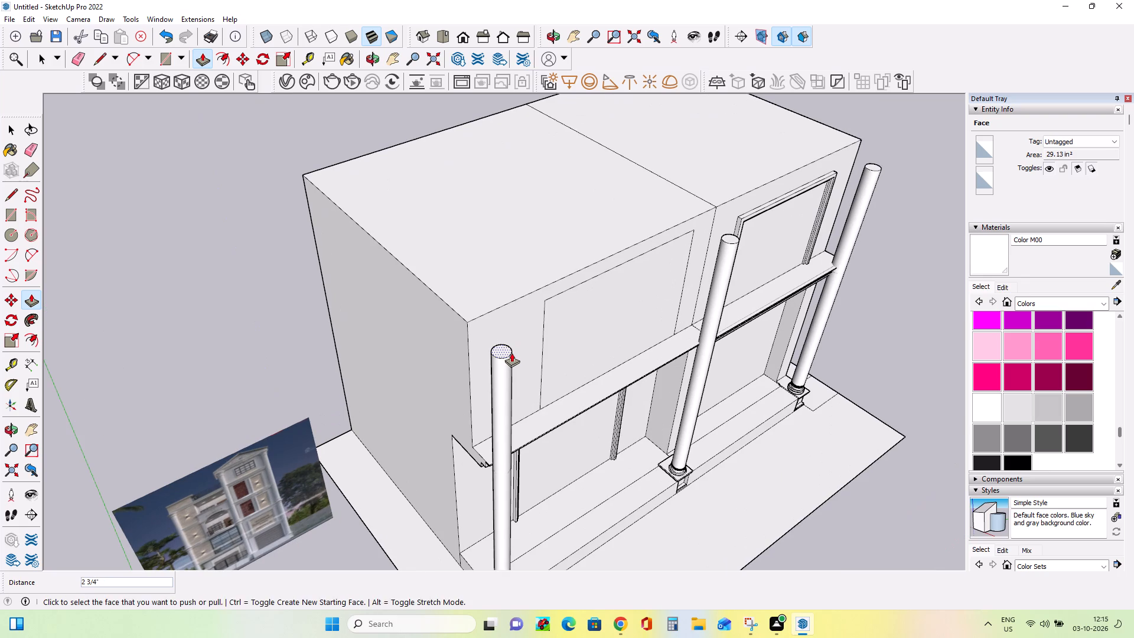
Copy the freestanding spare column, picked up by its base, about 14' 1 7/16" onto the right front column's top.
{"action": "middle_click_drag", "start_coordinate": [604, 373], "coordinate": [442, 314]}
{"action": "scroll", "coordinate": [608, 330], "scroll_direction": "down", "scroll_amount": 6}
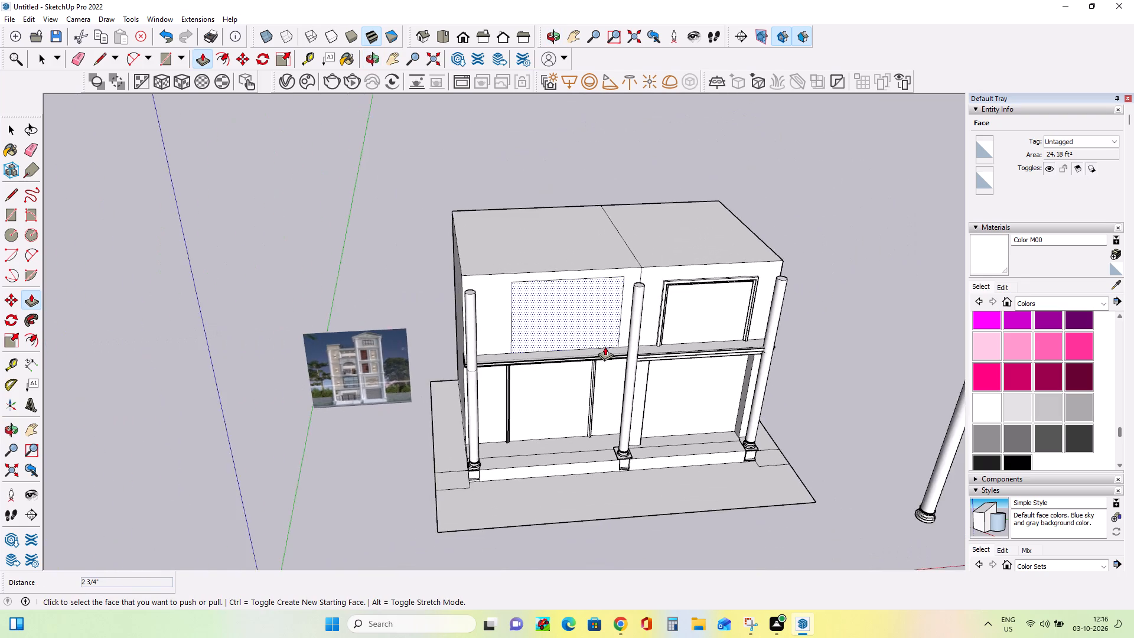
{"action": "scroll", "coordinate": [605, 347], "scroll_direction": "down", "scroll_amount": 3}
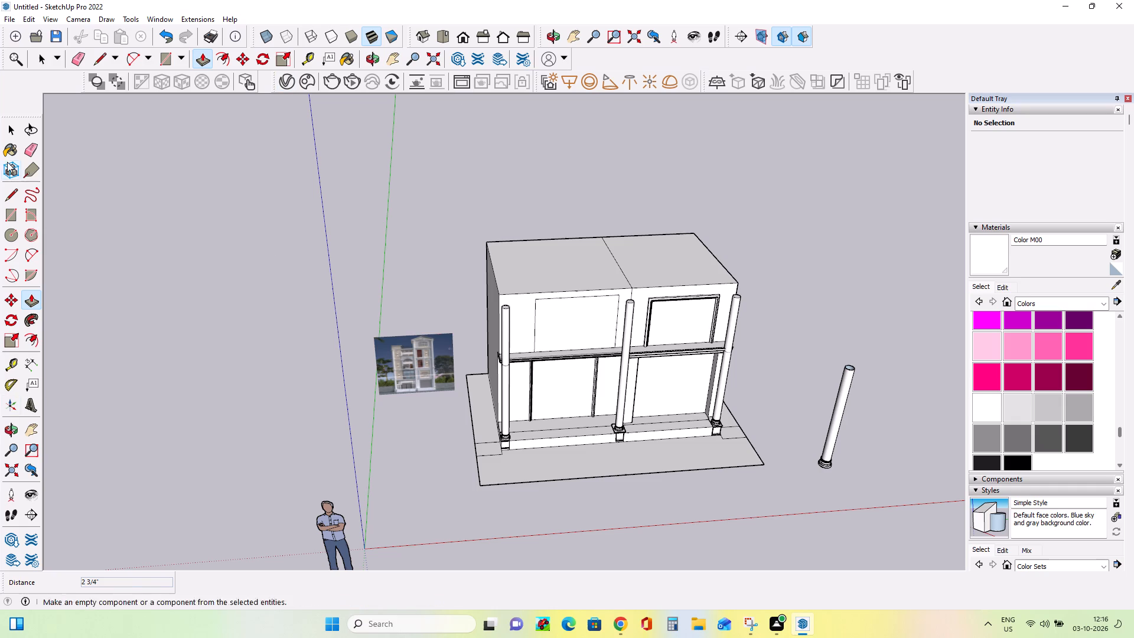
{"action": "left_click", "coordinate": [9, 126]}
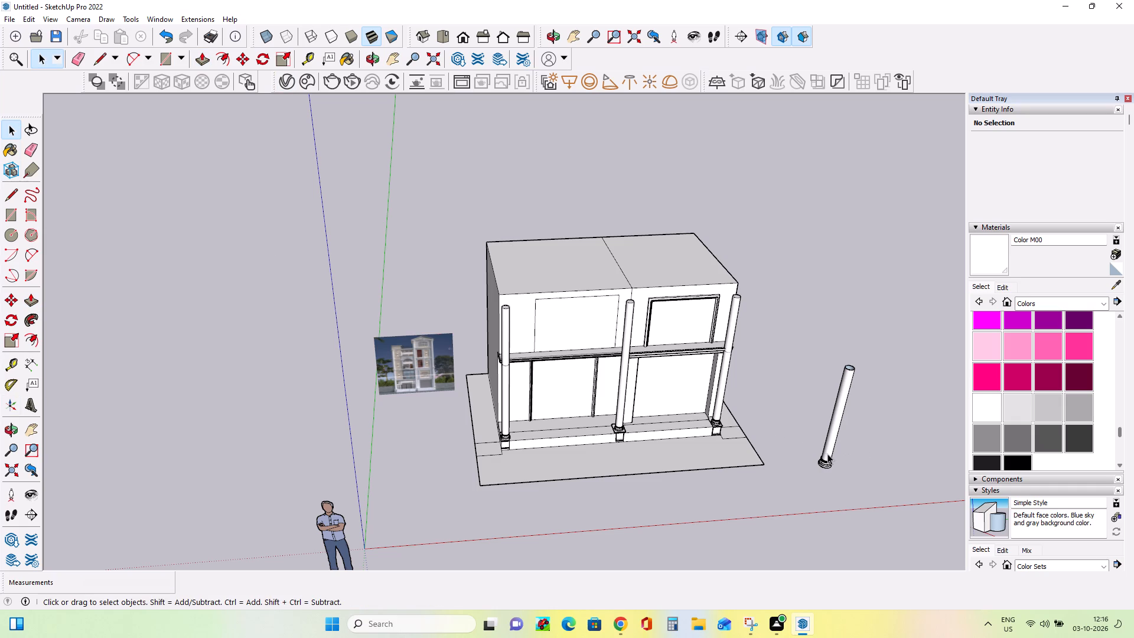
{"action": "left_click", "coordinate": [827, 454]}
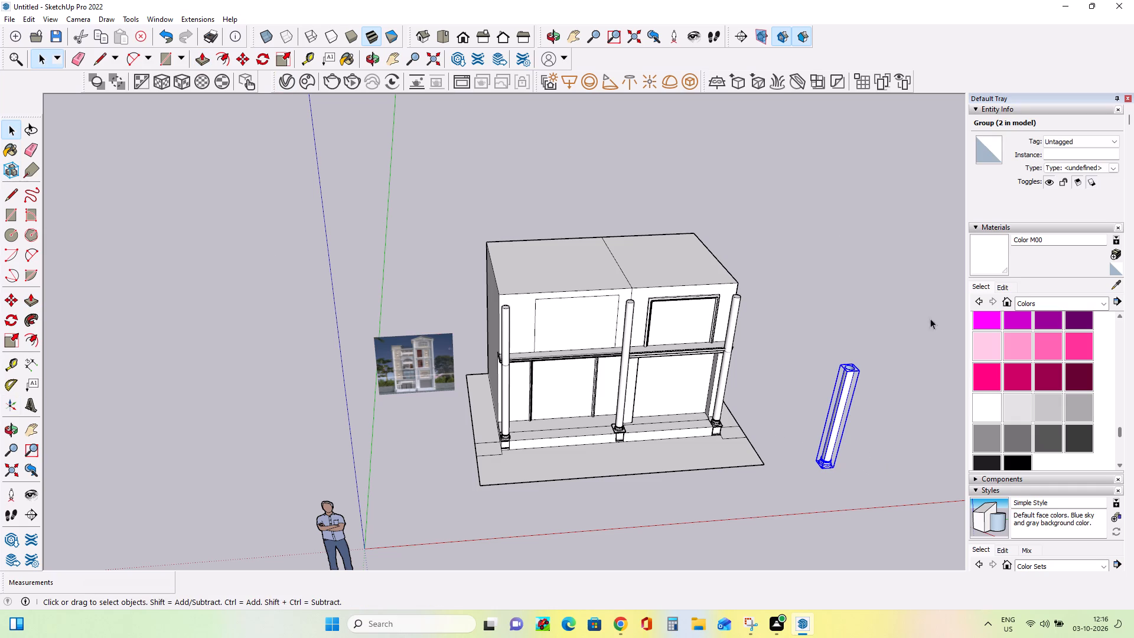
{"action": "left_click", "coordinate": [4, 298]}
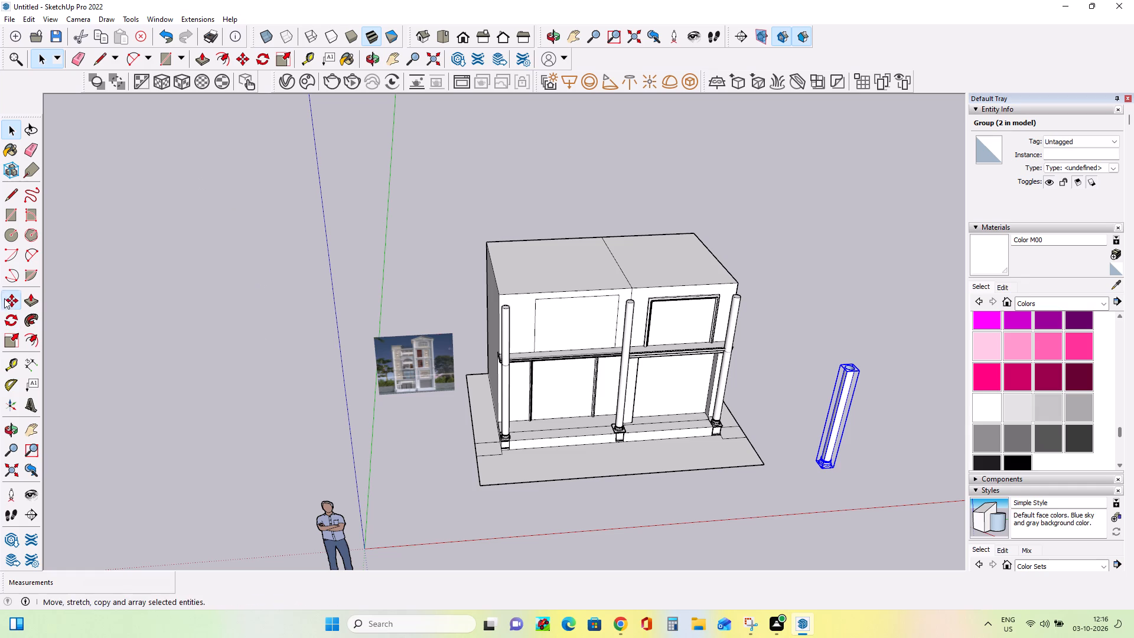
{"action": "left_click", "coordinate": [821, 471]}
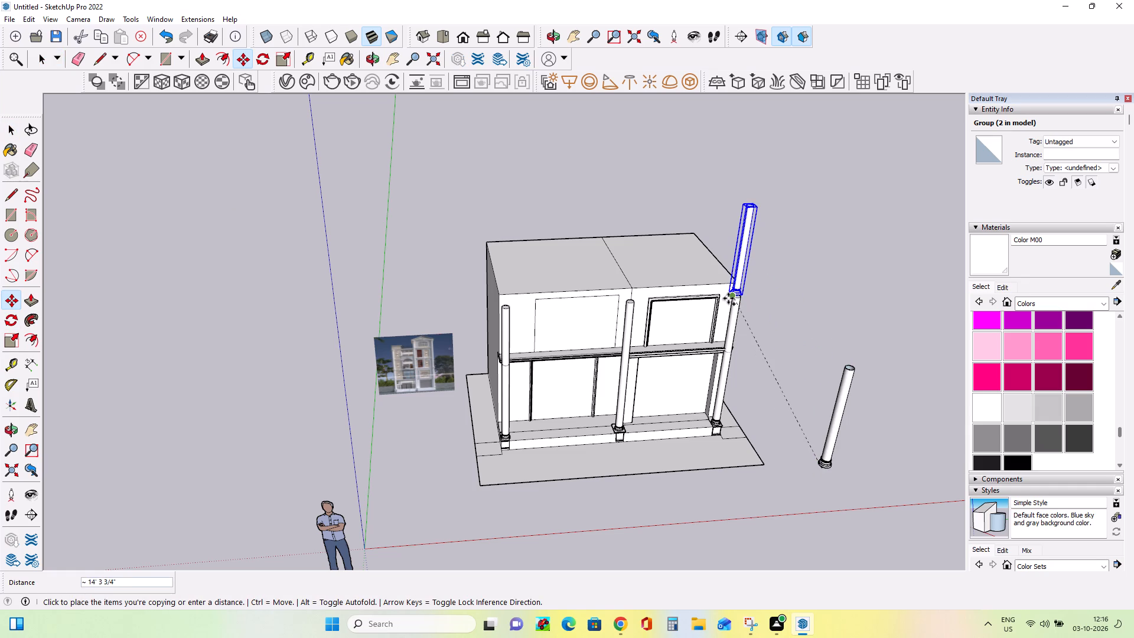
{"action": "scroll", "coordinate": [729, 299], "scroll_direction": "up", "scroll_amount": 14}
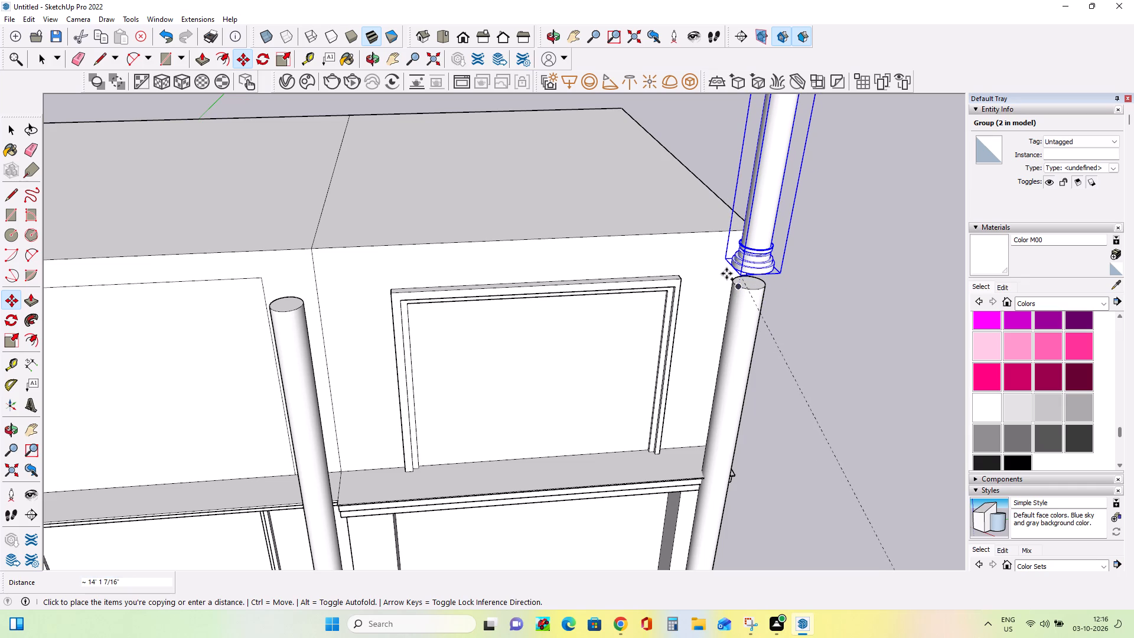
{"action": "left_click", "coordinate": [726, 274]}
Seat the copied column's base on the right front column with small moves of about 4 7/8", 7/16" and 1 11/16".
{"action": "left_click", "coordinate": [737, 276]}
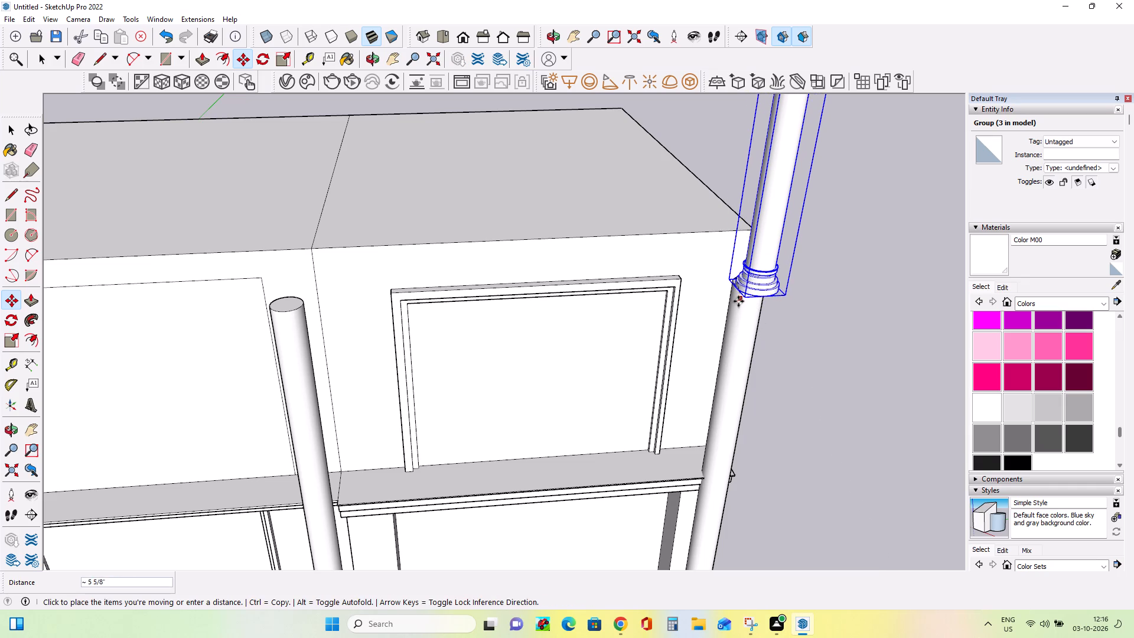
{"action": "left_click", "coordinate": [734, 295]}
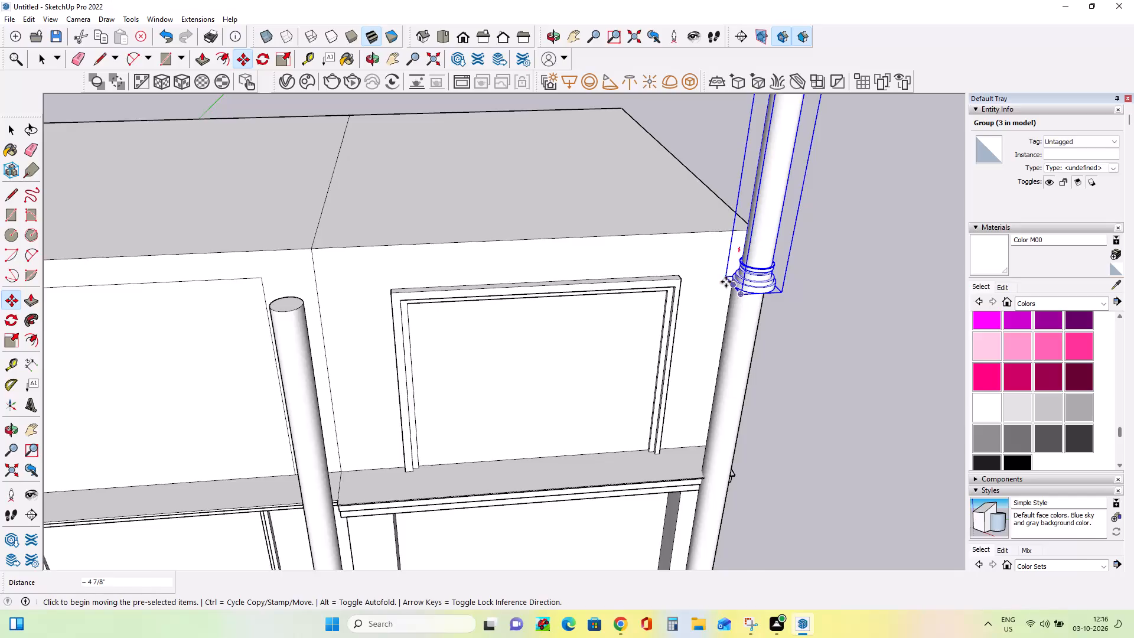
{"action": "scroll", "coordinate": [726, 282], "scroll_direction": "up", "scroll_amount": 8}
{"action": "middle_click_drag", "start_coordinate": [716, 312], "coordinate": [894, 251]}
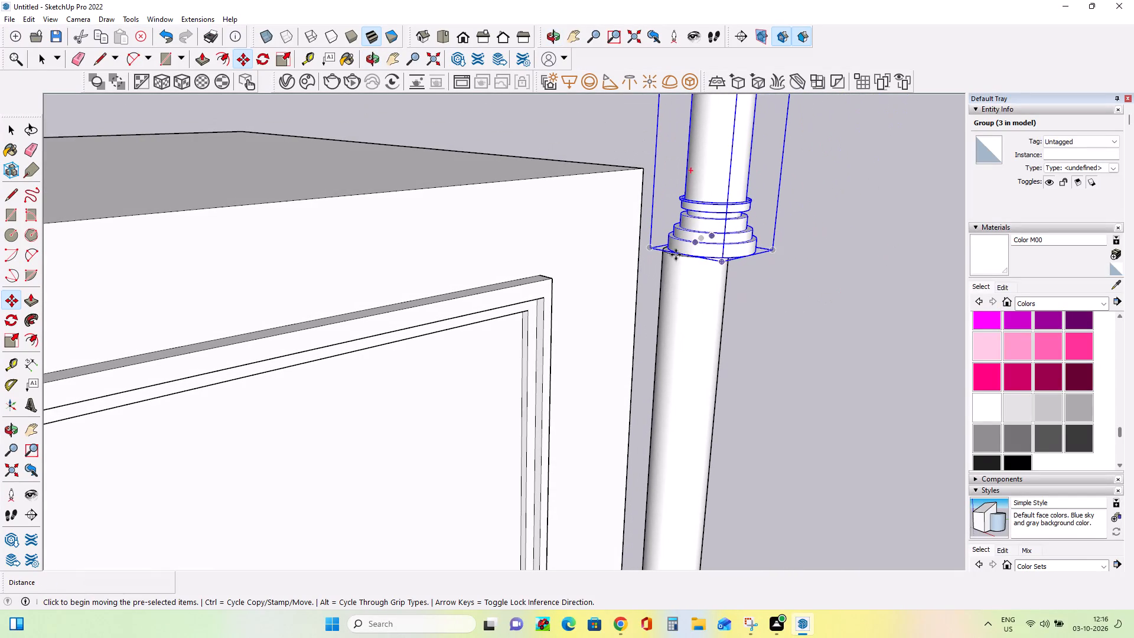
{"action": "left_click", "coordinate": [653, 248]}
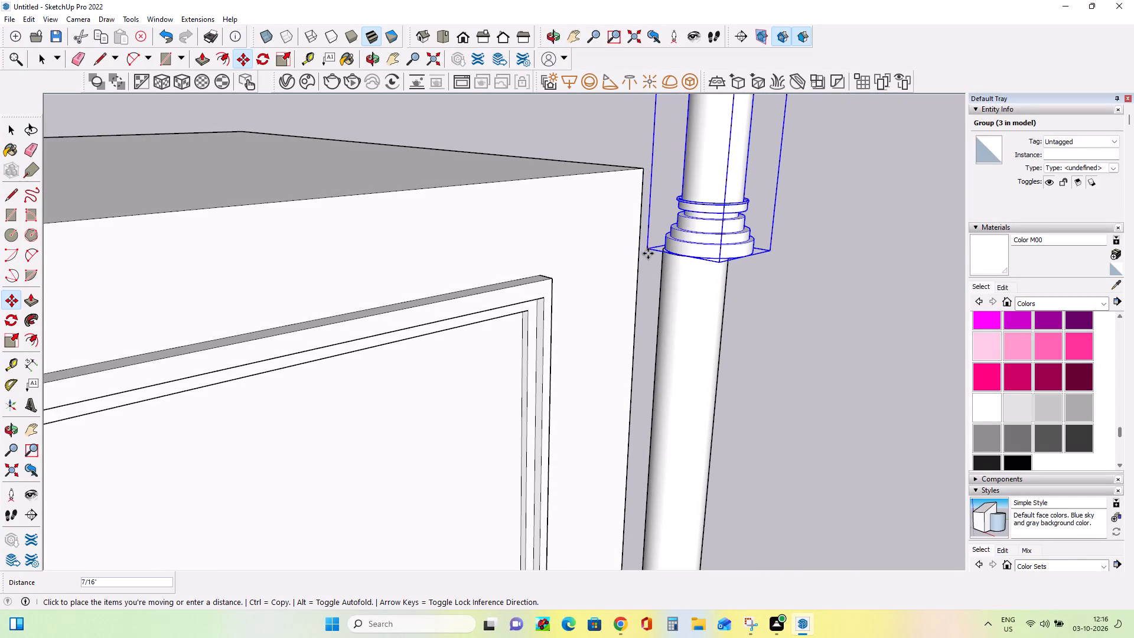
{"action": "left_click", "coordinate": [650, 253]}
{"action": "scroll", "coordinate": [654, 245], "scroll_direction": "up", "scroll_amount": 1}
{"action": "middle_click_drag", "start_coordinate": [659, 248], "coordinate": [718, 352]}
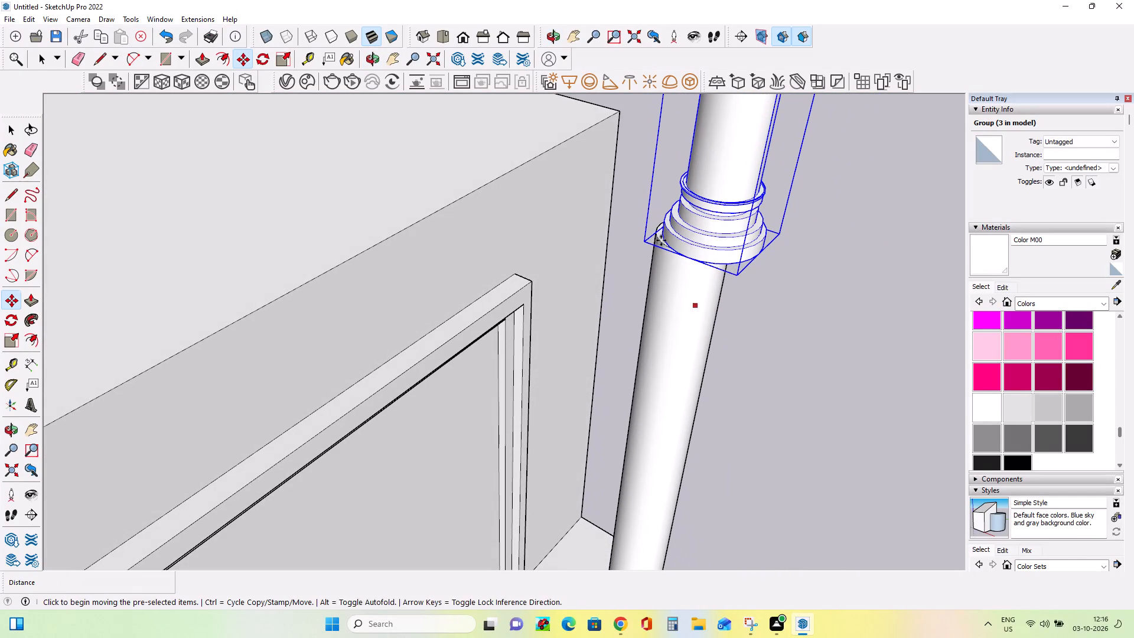
{"action": "left_click", "coordinate": [664, 223]}
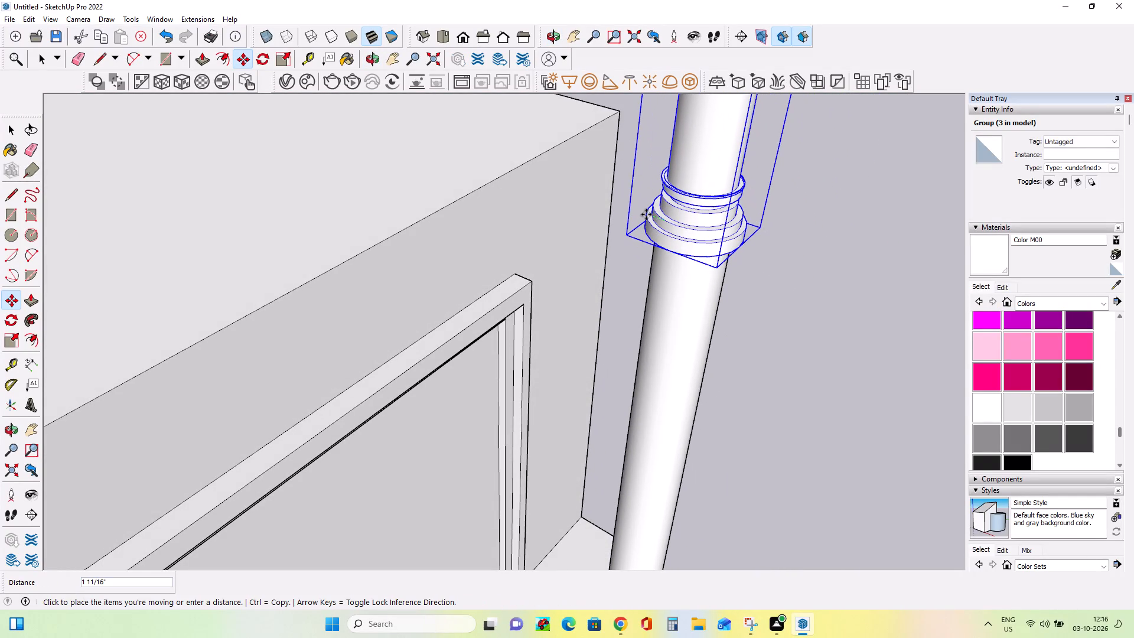
{"action": "left_click", "coordinate": [646, 214]}
Copy the upper right column about 7' 6 1/2" across onto the middle front column's top.
{"action": "middle_click_drag", "start_coordinate": [752, 292], "coordinate": [711, 333]}
{"action": "scroll", "coordinate": [735, 315], "scroll_direction": "down", "scroll_amount": 14}
{"action": "scroll", "coordinate": [765, 358], "scroll_direction": "down", "scroll_amount": 2}
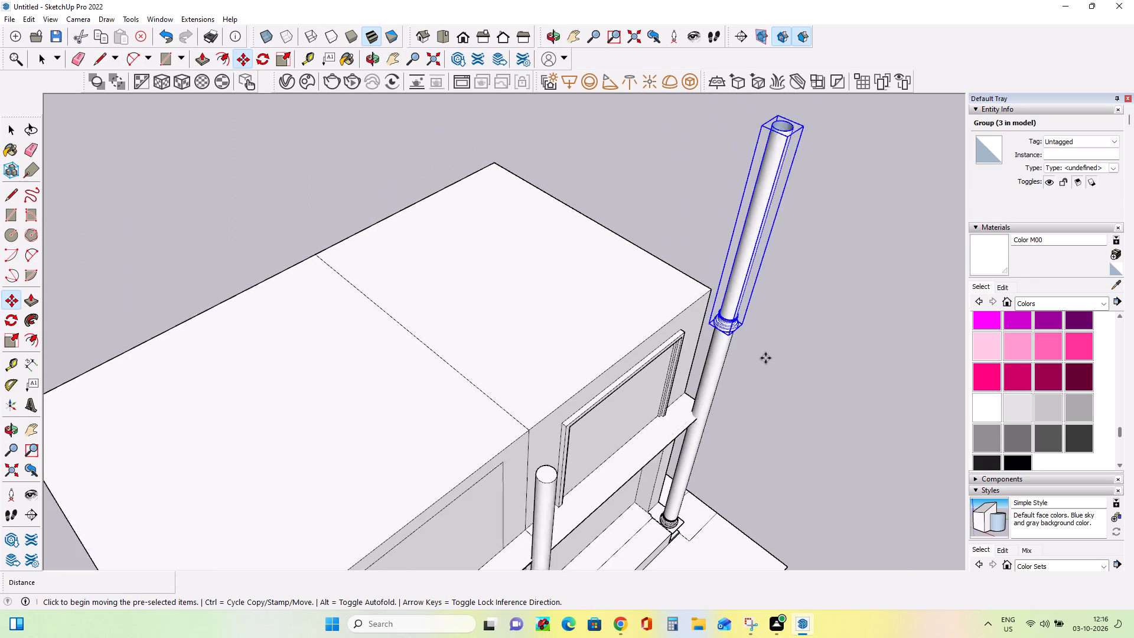
{"action": "scroll", "coordinate": [765, 358], "scroll_direction": "down", "scroll_amount": 3}
{"action": "middle_click_drag", "start_coordinate": [775, 365], "coordinate": [621, 261]}
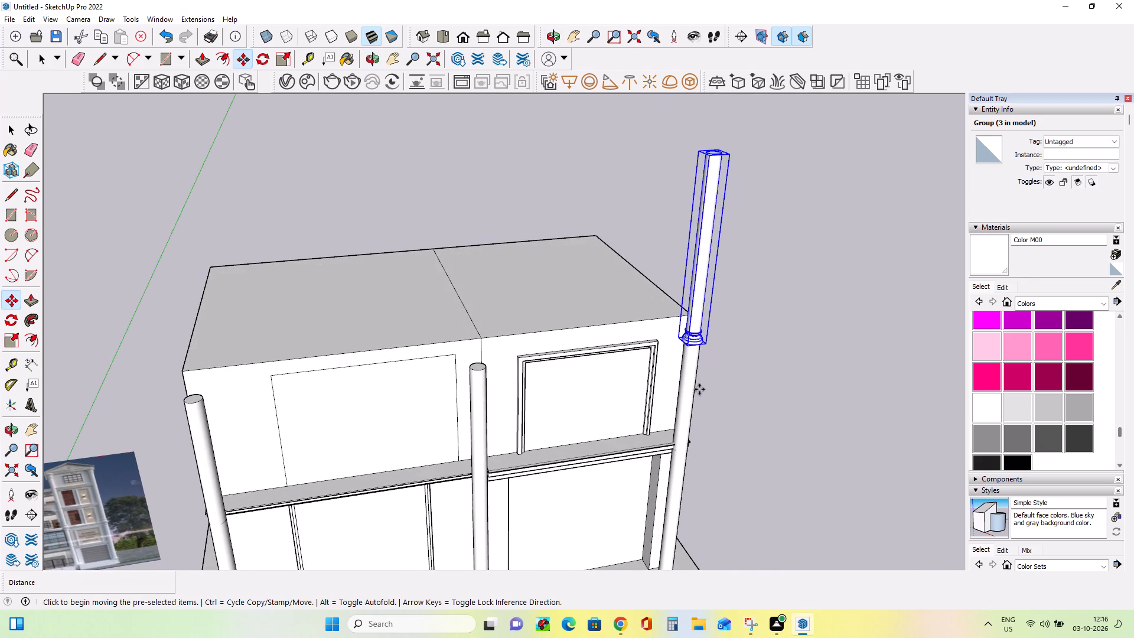
{"action": "scroll", "coordinate": [699, 389], "scroll_direction": "down", "scroll_amount": 3}
{"action": "scroll", "coordinate": [682, 360], "scroll_direction": "up", "scroll_amount": 2}
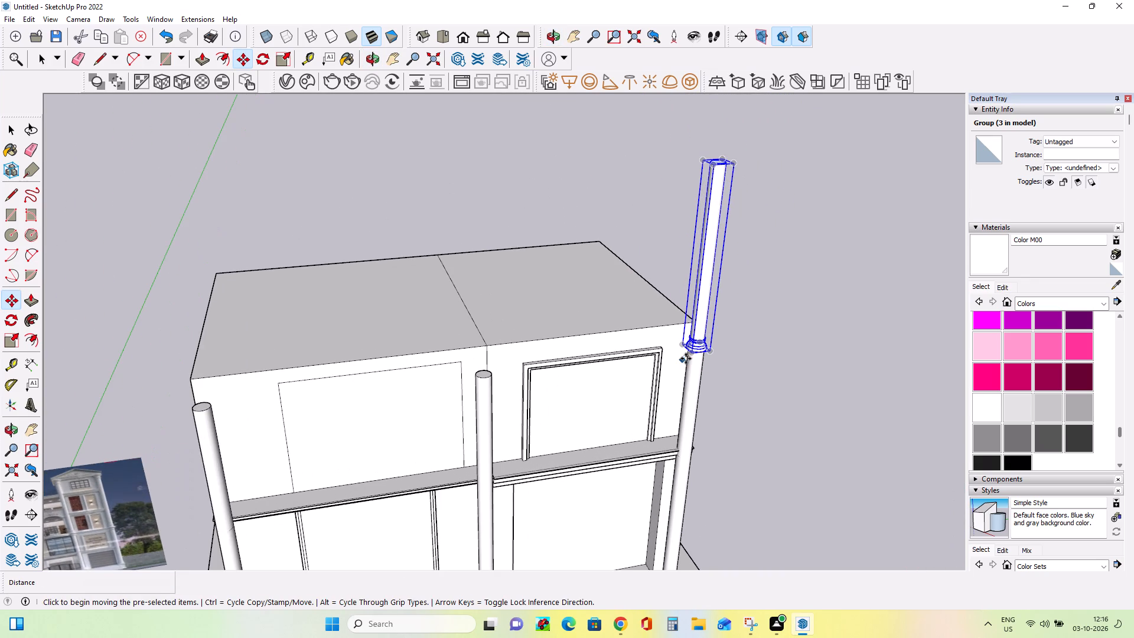
{"action": "left_click", "coordinate": [692, 354]}
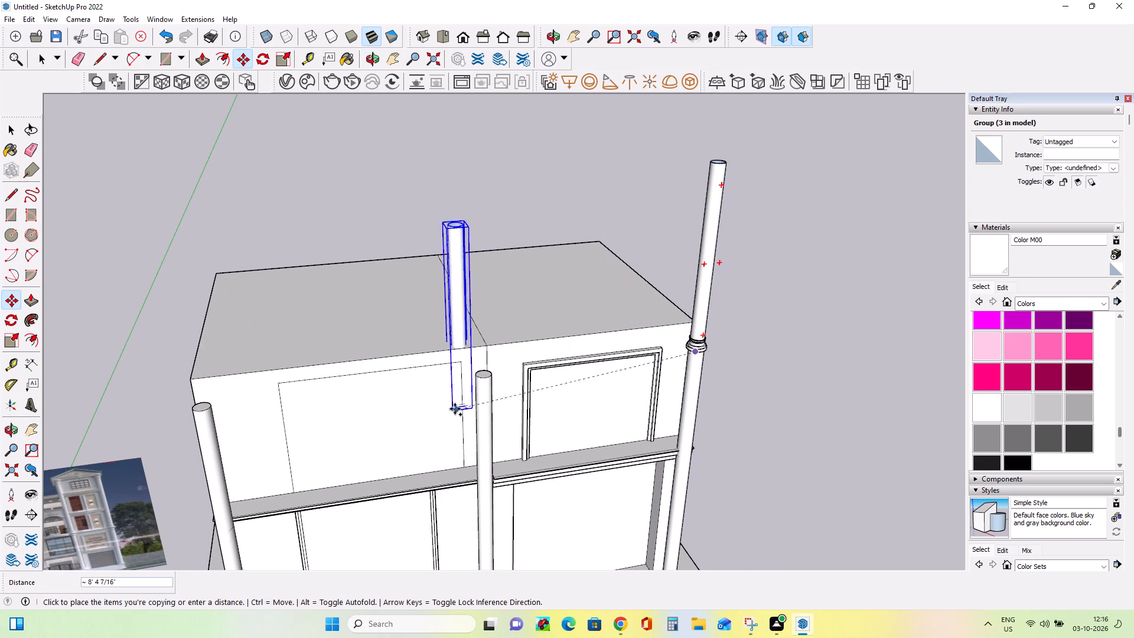
{"action": "left_click", "coordinate": [481, 383]}
Seat the new copy's base on the middle front column with small moves of about 3 1/2" and 3 7/16".
{"action": "scroll", "coordinate": [475, 381], "scroll_direction": "up", "scroll_amount": 7}
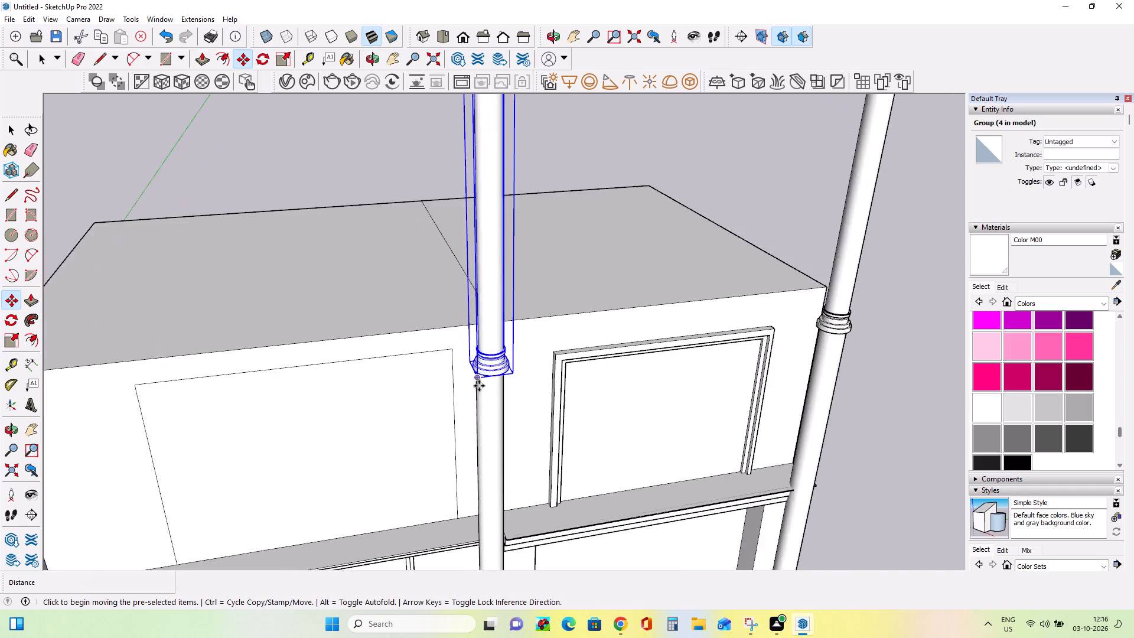
{"action": "scroll", "coordinate": [479, 386], "scroll_direction": "up", "scroll_amount": 3}
{"action": "left_click", "coordinate": [477, 376]}
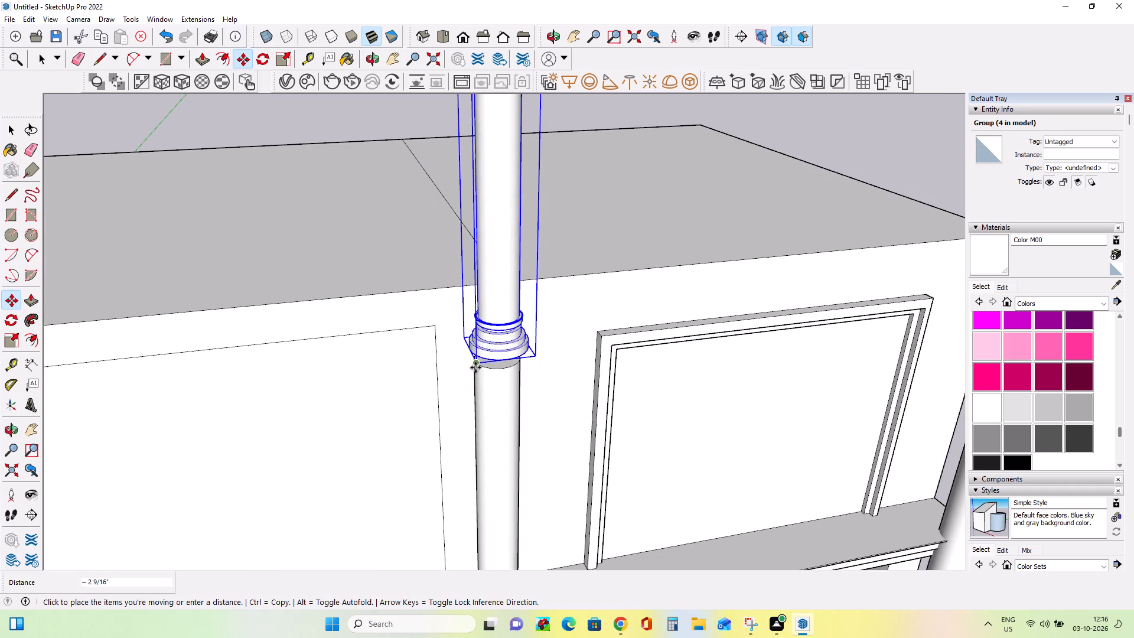
{"action": "left_click", "coordinate": [484, 360]}
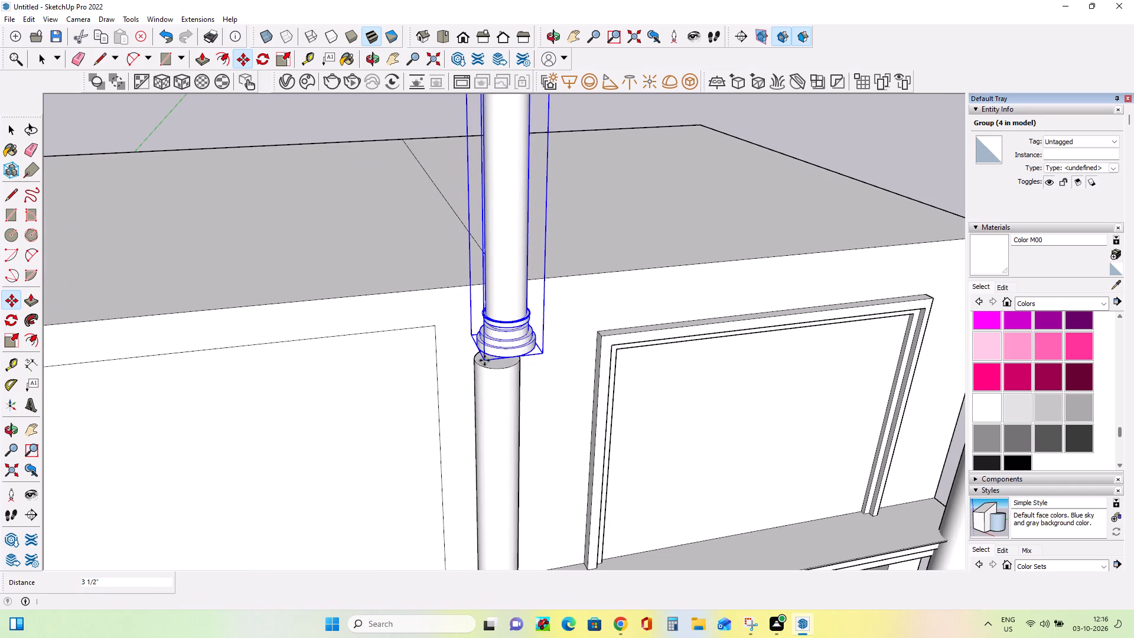
{"action": "left_click", "coordinate": [509, 353]}
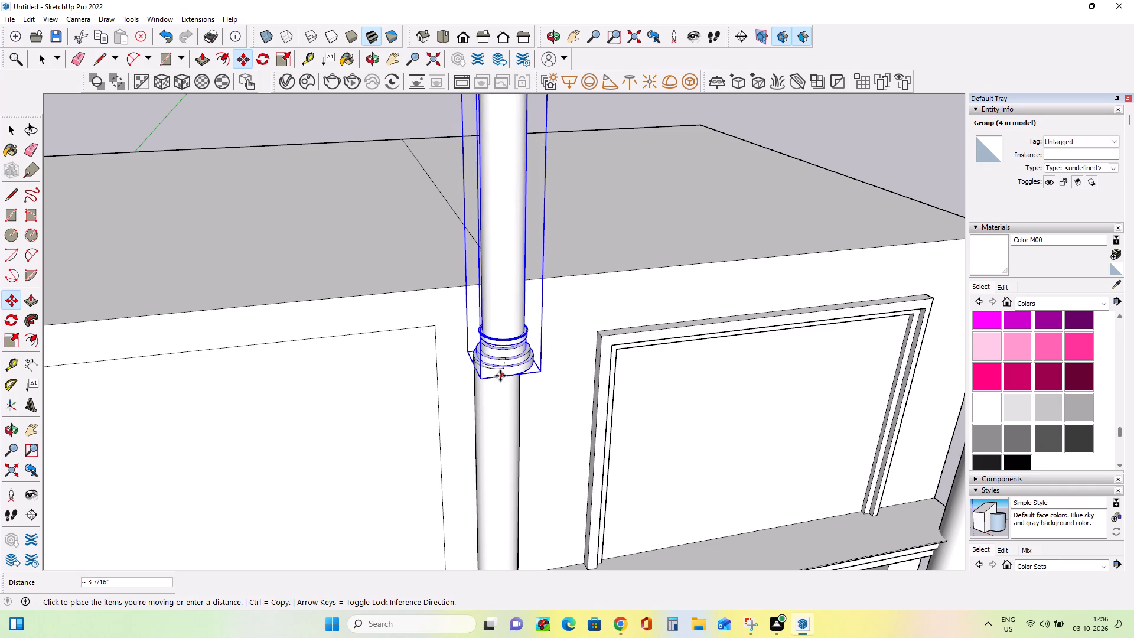
{"action": "left_click", "coordinate": [497, 373]}
Examine the facade with its stacked middle and right columns alongside the reference image.
{"action": "scroll", "coordinate": [553, 379], "scroll_direction": "down", "scroll_amount": 3}
{"action": "scroll", "coordinate": [553, 379], "scroll_direction": "up", "scroll_amount": 1}
{"action": "scroll", "coordinate": [553, 379], "scroll_direction": "down", "scroll_amount": 11}
{"action": "middle_click_drag", "start_coordinate": [679, 403], "coordinate": [580, 434]}
{"action": "middle_click_drag", "start_coordinate": [596, 421], "coordinate": [602, 410]}
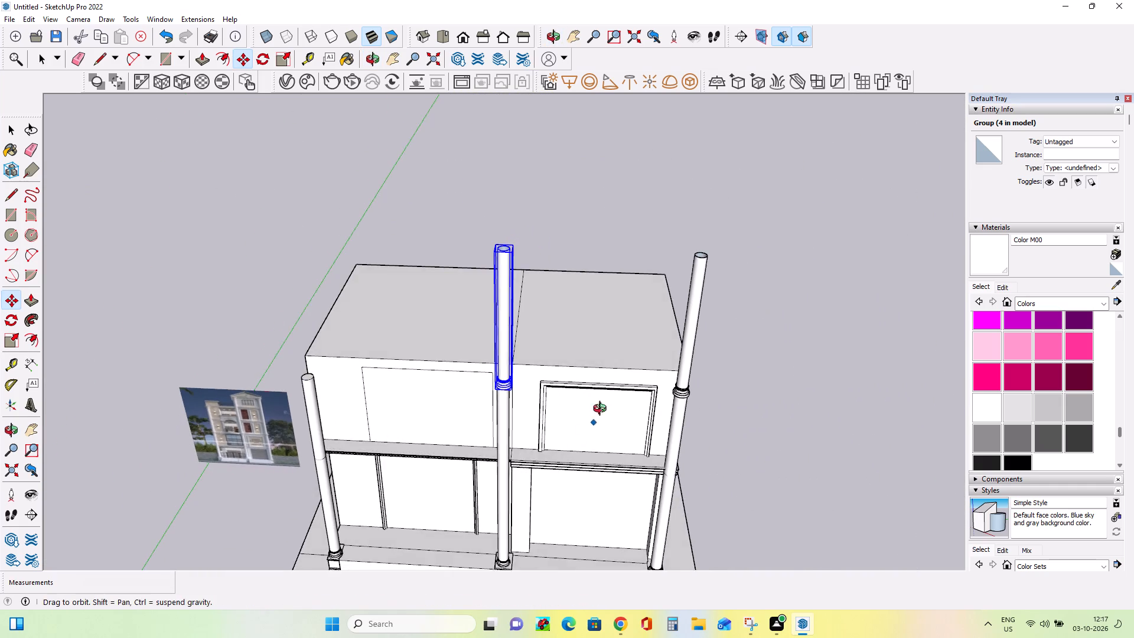
{"action": "middle_click_drag", "start_coordinate": [602, 410], "coordinate": [615, 375]}
{"action": "scroll", "coordinate": [611, 391], "scroll_direction": "down", "scroll_amount": 3}
{"action": "scroll", "coordinate": [617, 418], "scroll_direction": "up", "scroll_amount": 3}
{"action": "middle_click_drag", "start_coordinate": [618, 418], "coordinate": [628, 431]}
{"action": "scroll", "coordinate": [633, 431], "scroll_direction": "down", "scroll_amount": 7}
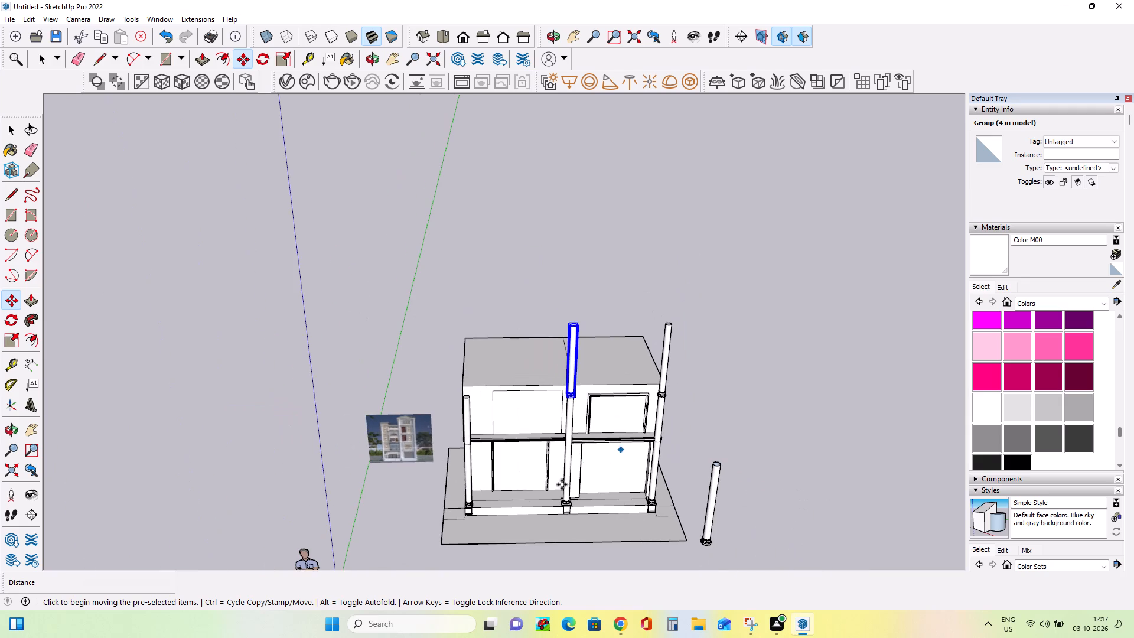
{"action": "middle_click_drag", "start_coordinate": [487, 425], "coordinate": [494, 414]}
{"action": "scroll", "coordinate": [549, 402], "scroll_direction": "up", "scroll_amount": 7}
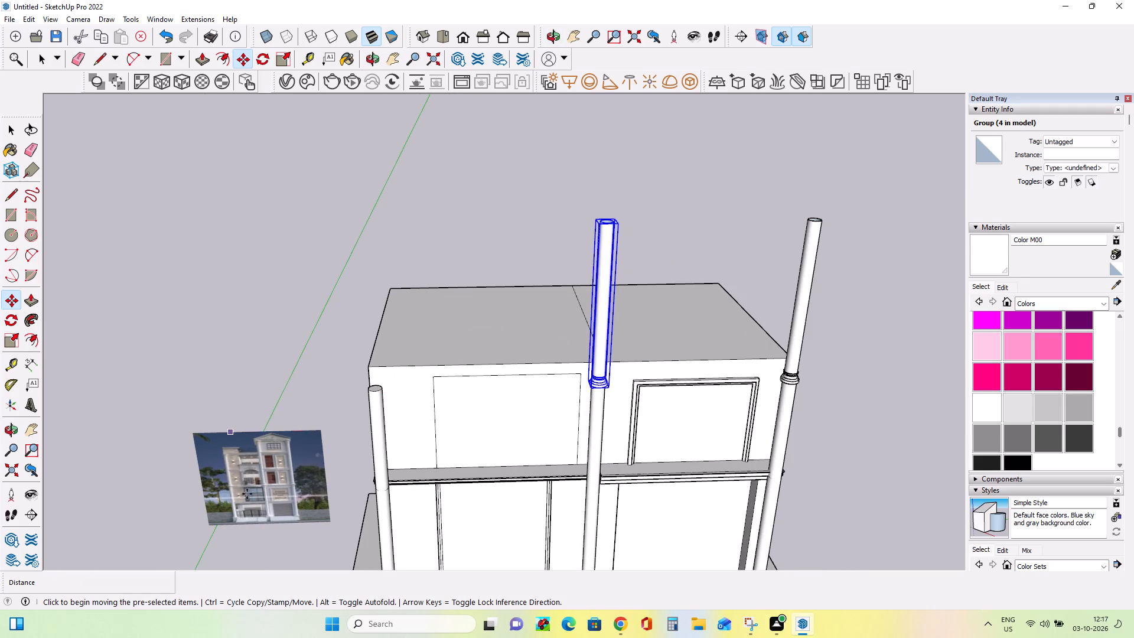
{"action": "scroll", "coordinate": [363, 401], "scroll_direction": "up", "scroll_amount": 1}
{"action": "scroll", "coordinate": [311, 495], "scroll_direction": "up", "scroll_amount": 2}
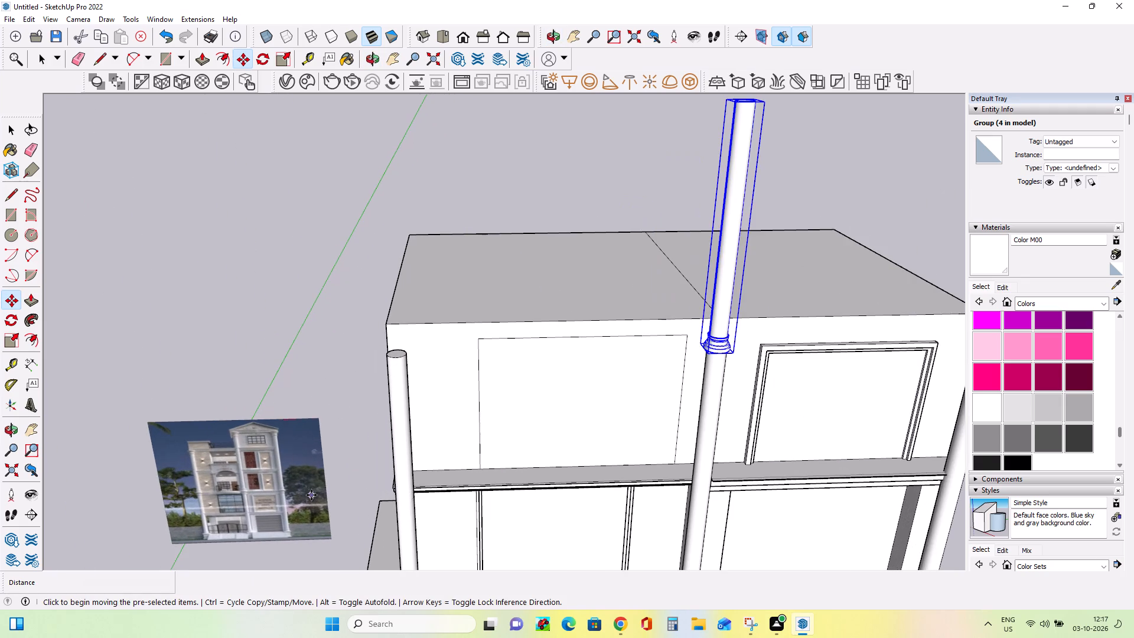
{"action": "scroll", "coordinate": [322, 493], "scroll_direction": "down", "scroll_amount": 5}
{"action": "middle_click_drag", "start_coordinate": [378, 487], "coordinate": [411, 428]}
{"action": "scroll", "coordinate": [403, 425], "scroll_direction": "up", "scroll_amount": 1}
Draw a rectangle about 7' 6 5/16" by 6 3/16" along the top edge of the wall section between the middle and right columns.
{"action": "left_click", "coordinate": [12, 208]}
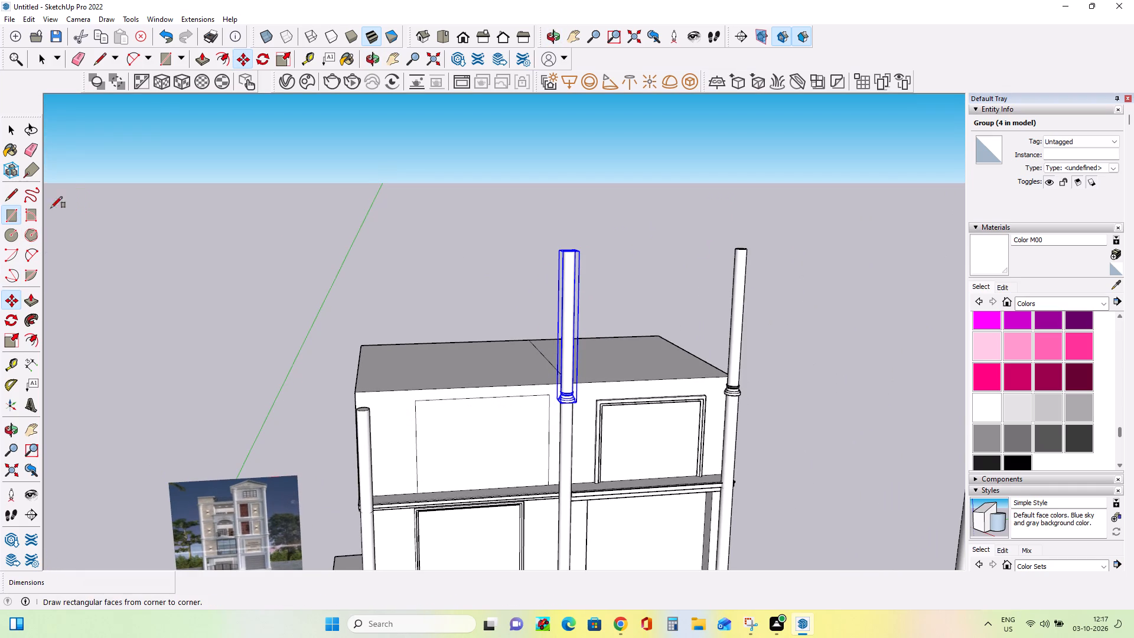
{"action": "scroll", "coordinate": [354, 376], "scroll_direction": "up", "scroll_amount": 1}
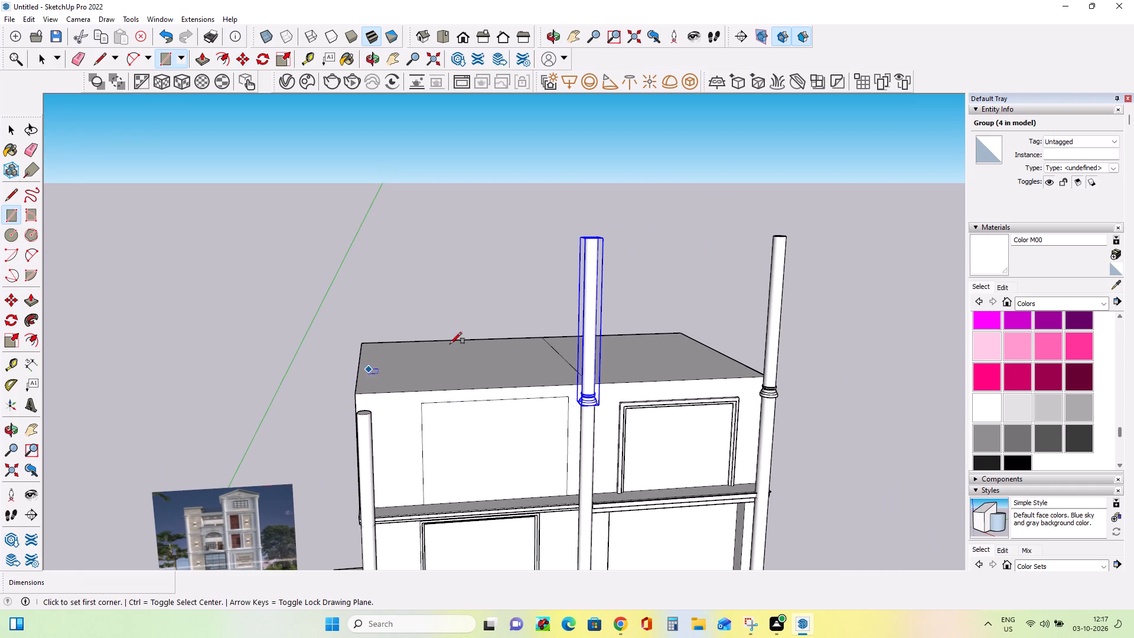
{"action": "middle_click_drag", "start_coordinate": [597, 422], "coordinate": [535, 429]}
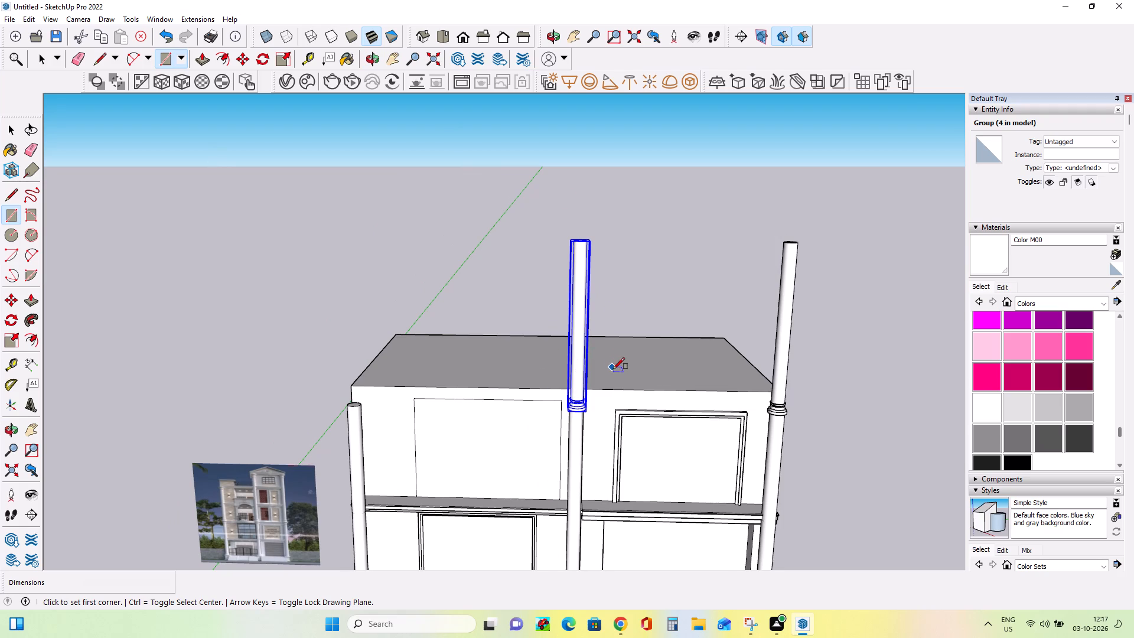
{"action": "middle_click_drag", "start_coordinate": [614, 373], "coordinate": [618, 400]}
{"action": "scroll", "coordinate": [616, 426], "scroll_direction": "up", "scroll_amount": 1}
{"action": "middle_click_drag", "start_coordinate": [617, 426], "coordinate": [568, 409]}
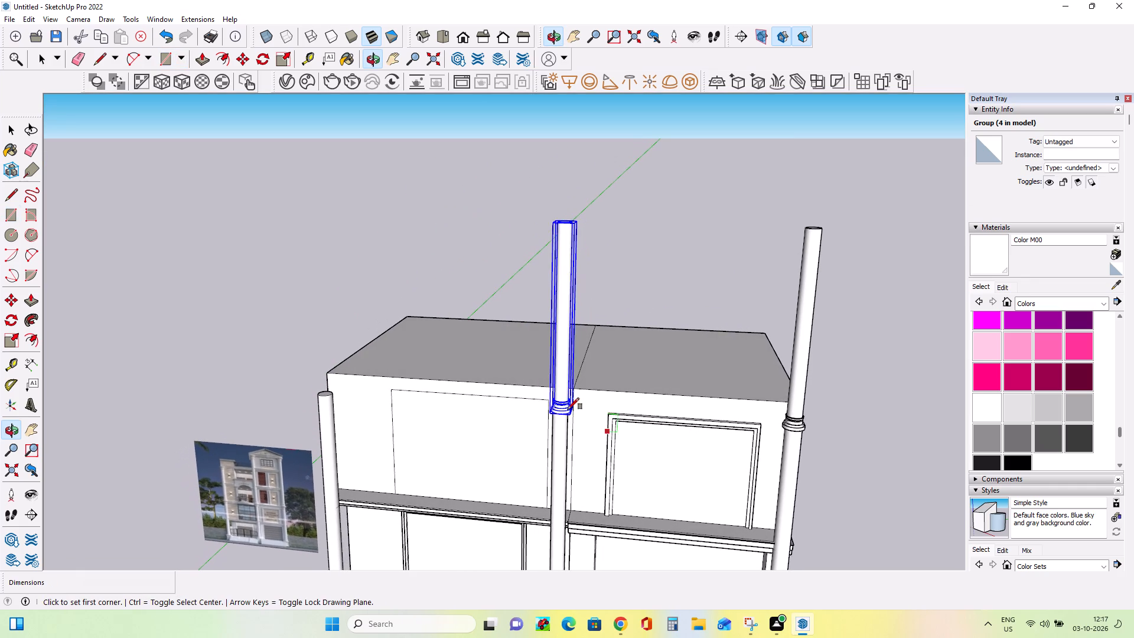
{"action": "scroll", "coordinate": [578, 400], "scroll_direction": "up", "scroll_amount": 3}
{"action": "middle_click_drag", "start_coordinate": [579, 398], "coordinate": [514, 455]}
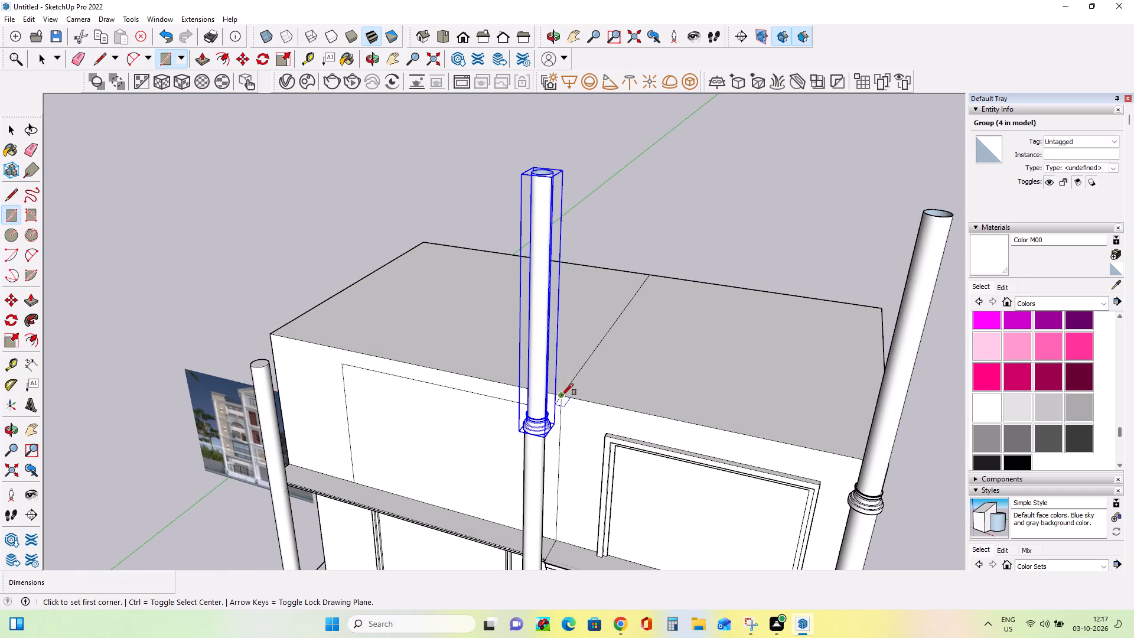
{"action": "left_click", "coordinate": [562, 395]}
{"action": "middle_click_drag", "start_coordinate": [899, 473], "coordinate": [889, 467]}
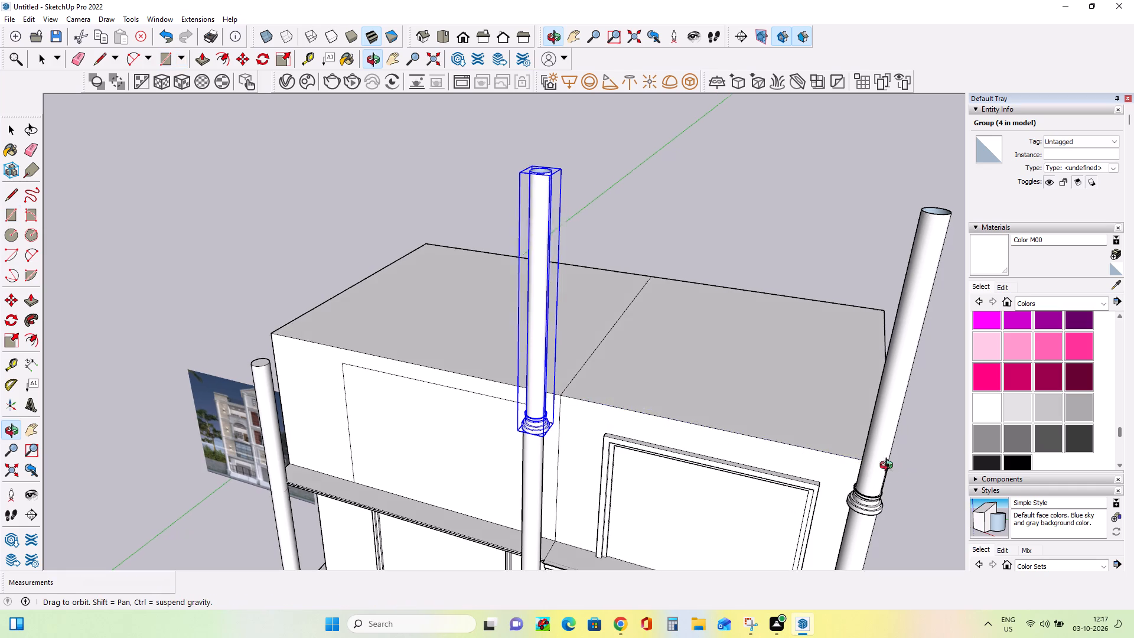
{"action": "middle_click_drag", "start_coordinate": [889, 467], "coordinate": [751, 381]}
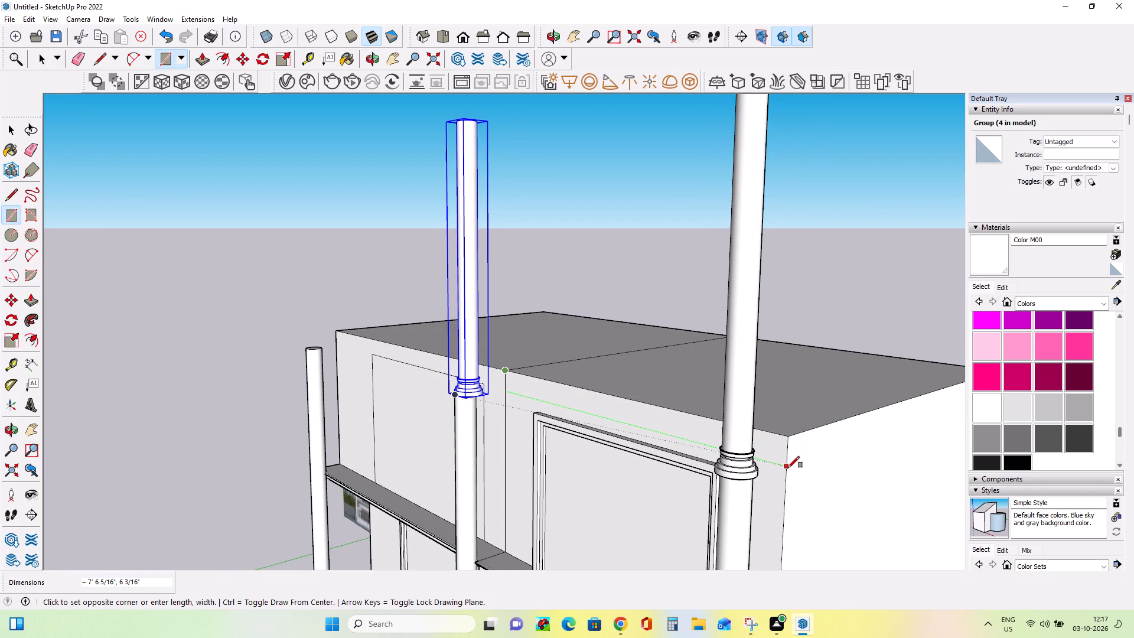
{"action": "left_click", "coordinate": [787, 471]}
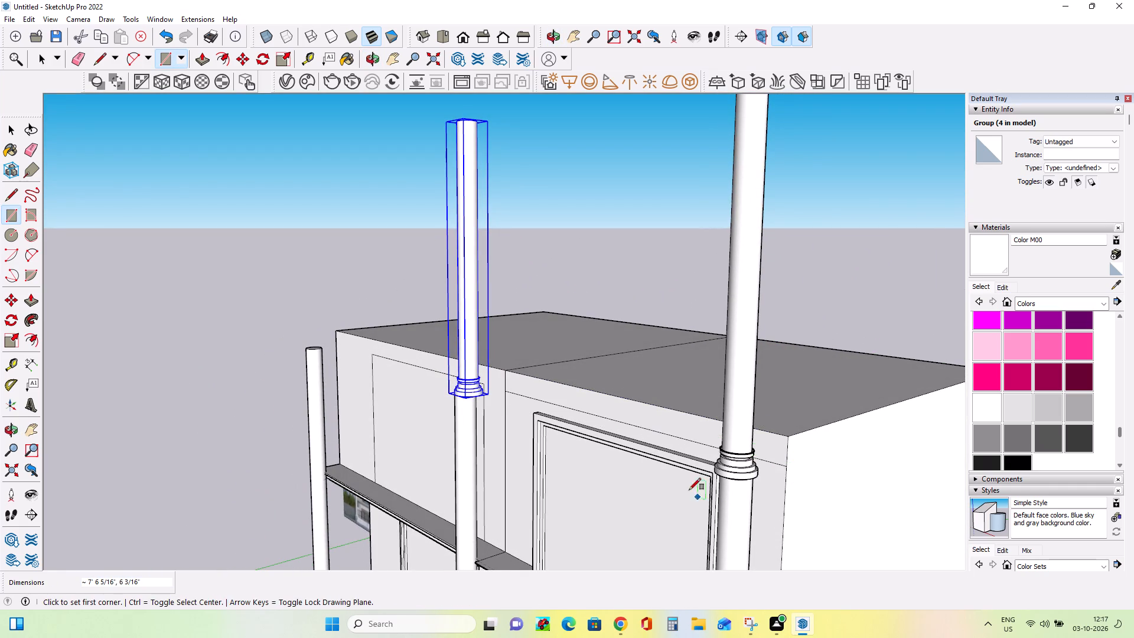
Draw two full-width bands inside that rectangle from its bottom edge upward, about 1 7/8" and 5/8" high.
{"action": "middle_click_drag", "start_coordinate": [707, 486], "coordinate": [773, 474]}
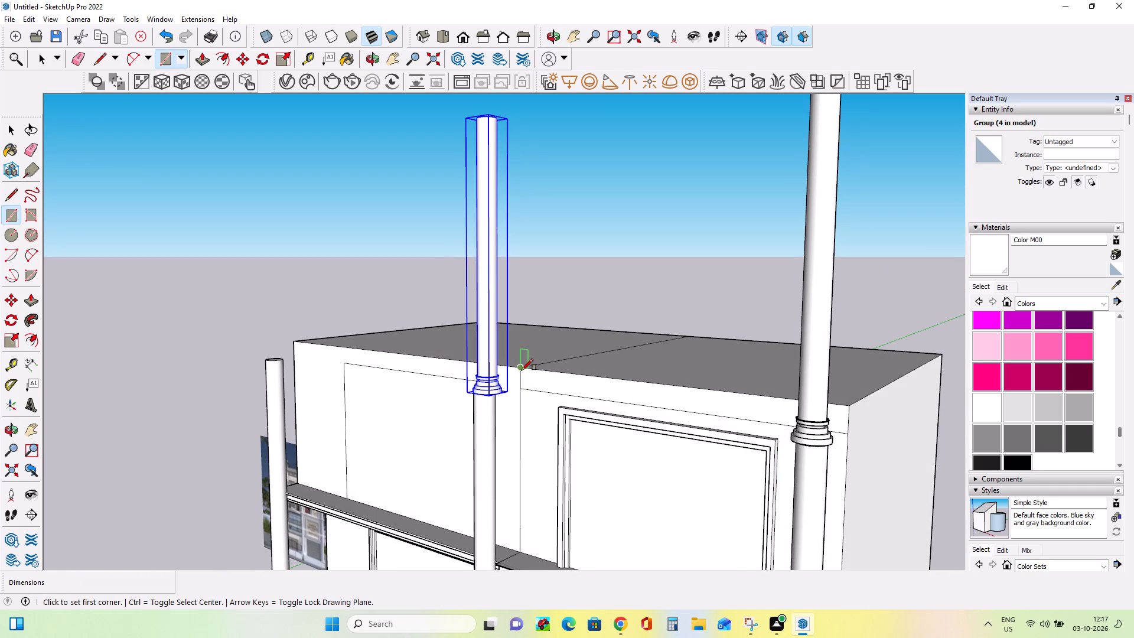
{"action": "left_click", "coordinate": [523, 389]}
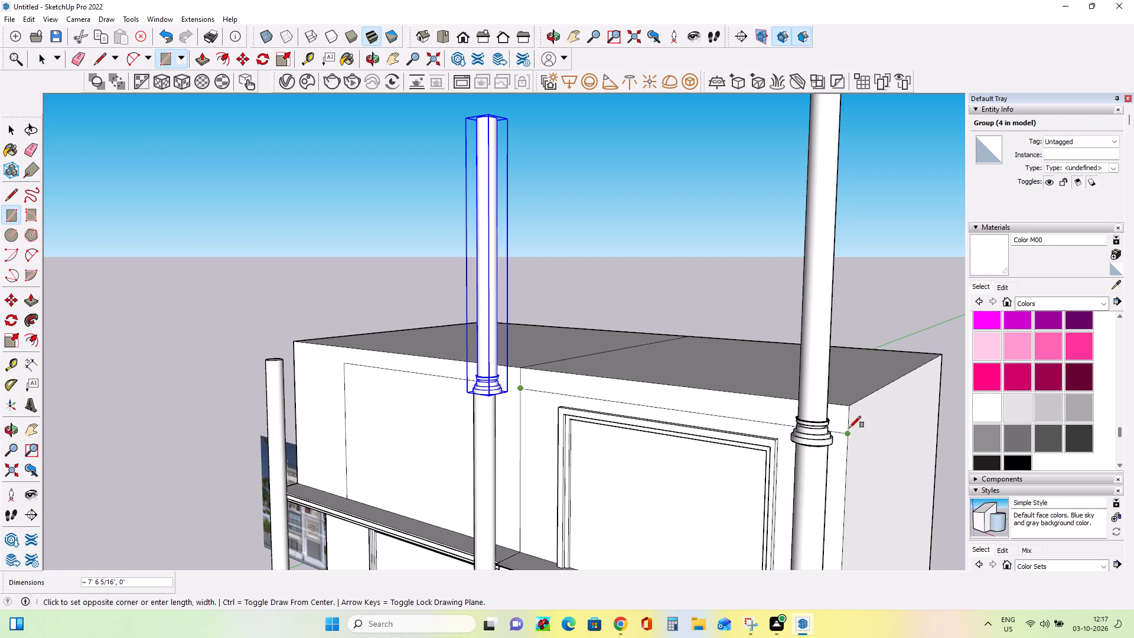
{"action": "scroll", "coordinate": [849, 428], "scroll_direction": "up", "scroll_amount": 7}
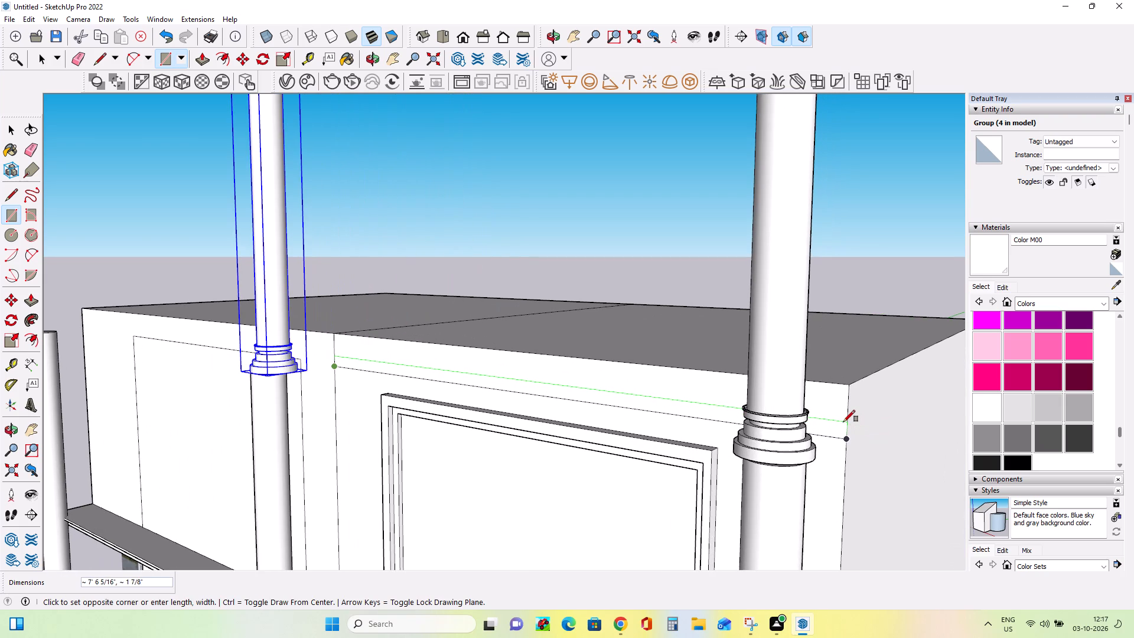
{"action": "left_click", "coordinate": [843, 421]}
{"action": "left_click", "coordinate": [845, 420]}
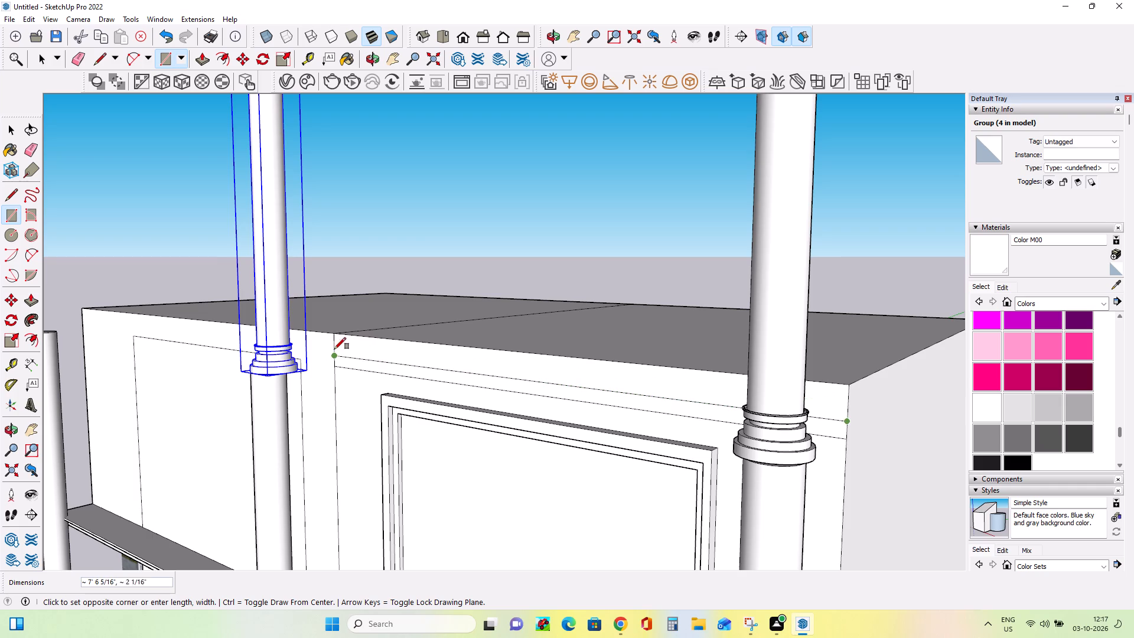
{"action": "scroll", "coordinate": [334, 349], "scroll_direction": "up", "scroll_amount": 9}
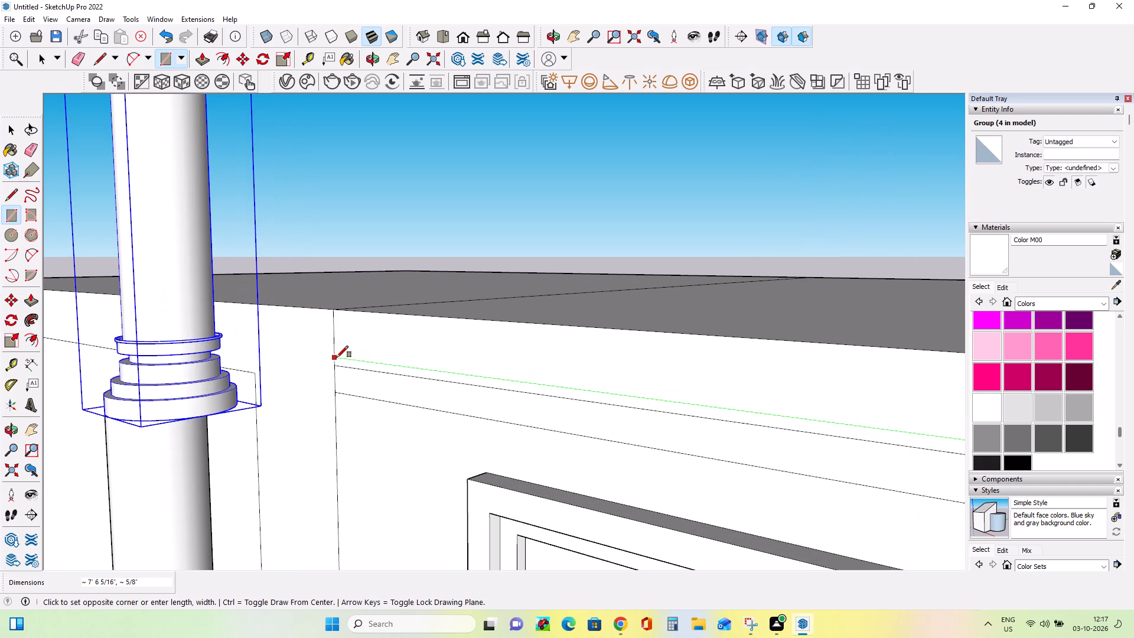
{"action": "left_click", "coordinate": [337, 357]}
Draw a third full-width band about 2 11/16" high directly above the 5/8" band.
{"action": "left_click", "coordinate": [334, 357]}
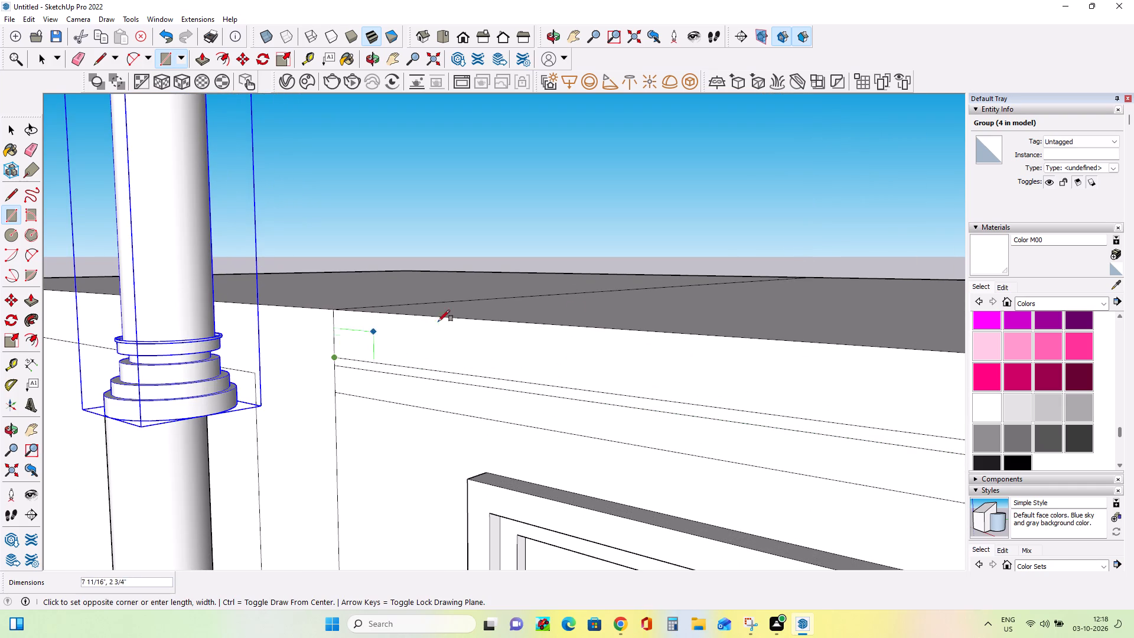
{"action": "scroll", "coordinate": [736, 368], "scroll_direction": "down", "scroll_amount": 8}
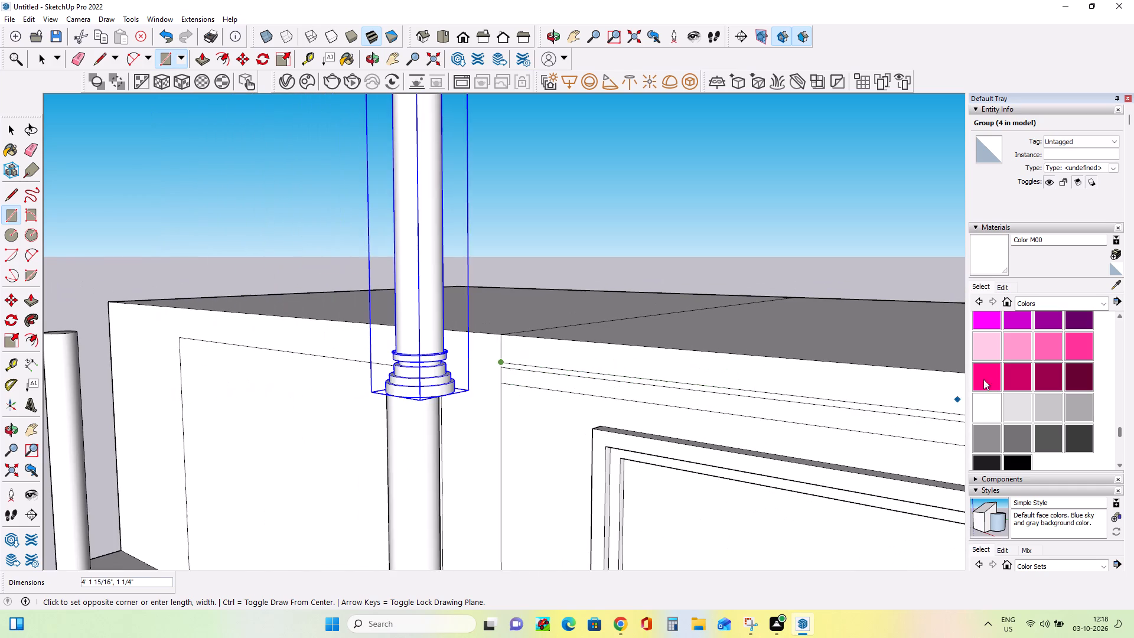
{"action": "scroll", "coordinate": [791, 363], "scroll_direction": "down", "scroll_amount": 20}
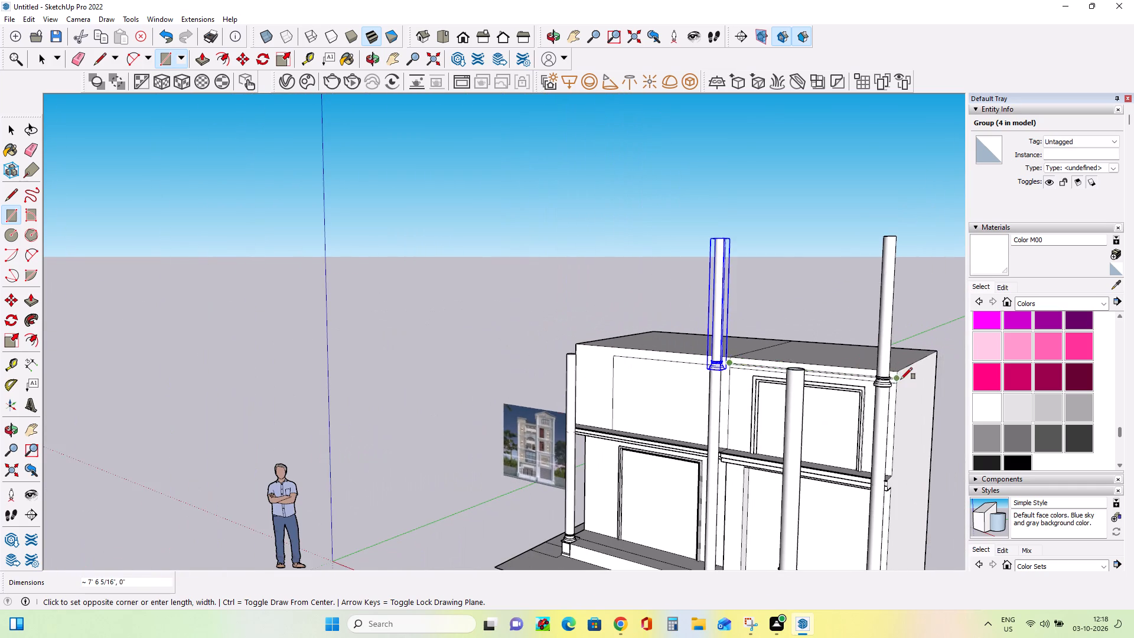
{"action": "scroll", "coordinate": [901, 379], "scroll_direction": "up", "scroll_amount": 20}
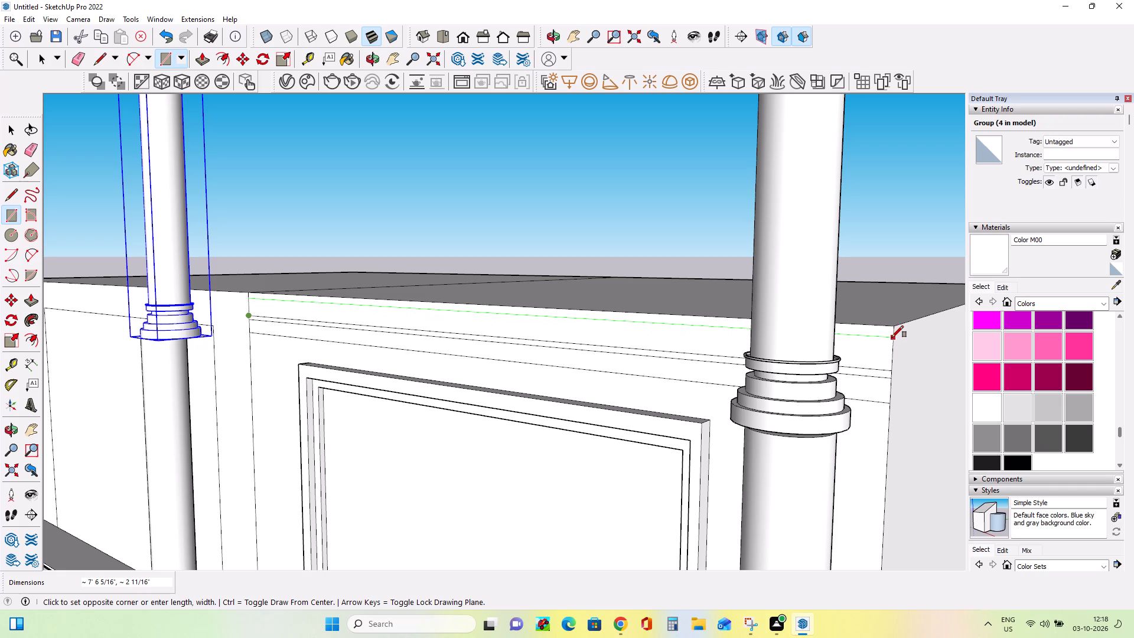
{"action": "left_click", "coordinate": [892, 337]}
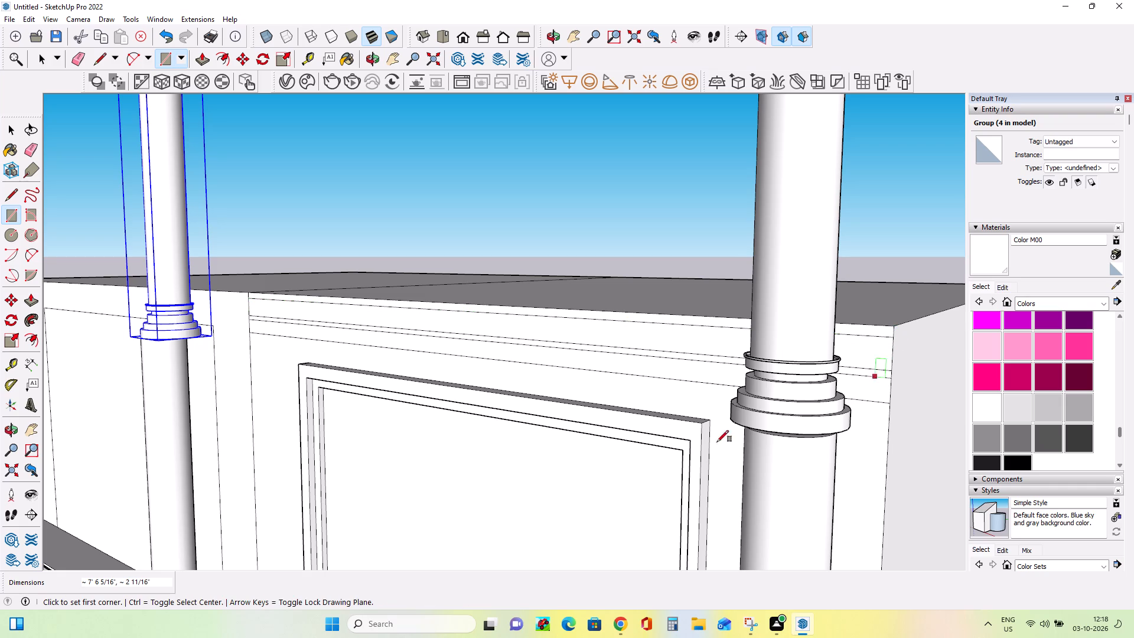
Draw a small rectangle about 11/16" by 9/16" beneath the lowest band line, at the wall section's edge beside the middle column.
{"action": "scroll", "coordinate": [680, 379], "scroll_direction": "down", "scroll_amount": 4}
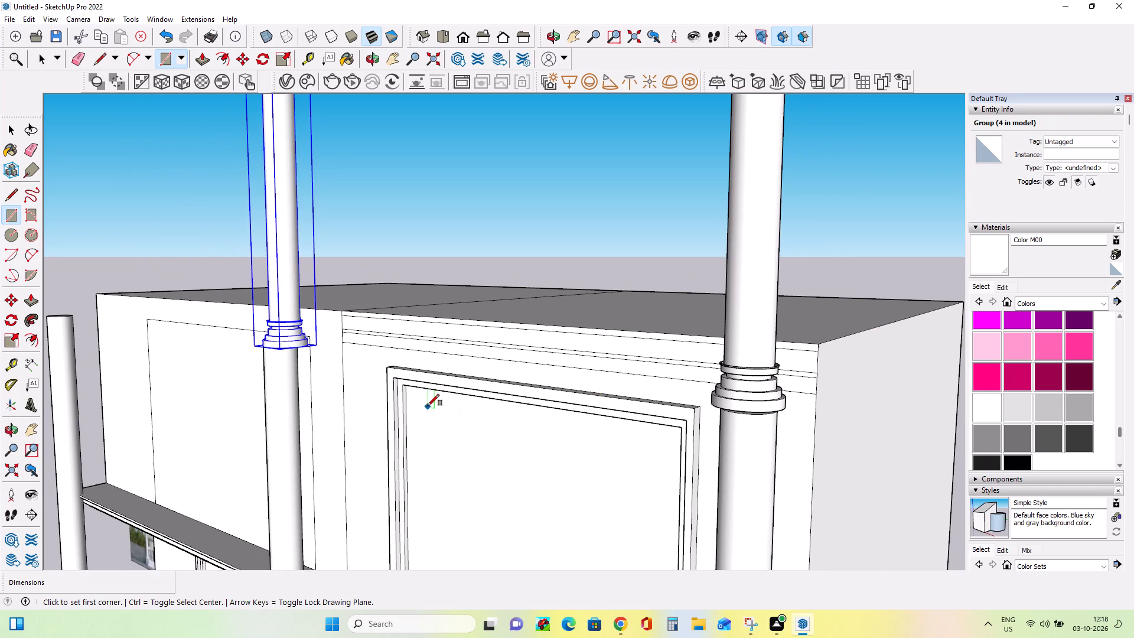
{"action": "scroll", "coordinate": [426, 404], "scroll_direction": "down", "scroll_amount": 4}
{"action": "middle_click_drag", "start_coordinate": [340, 410], "coordinate": [529, 393]}
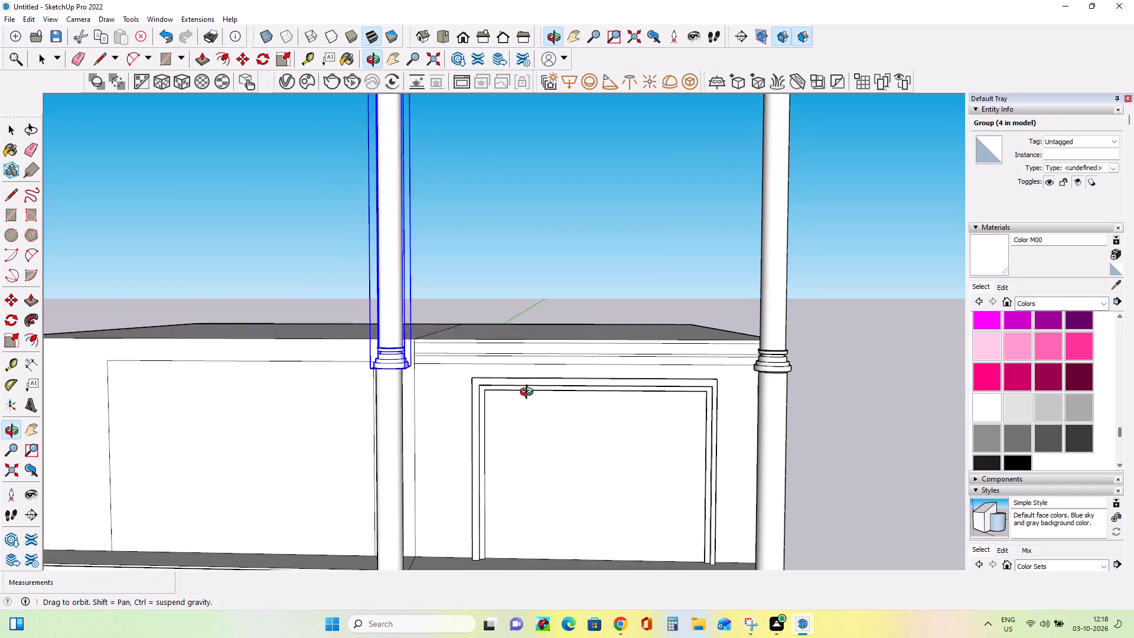
{"action": "middle_click_drag", "start_coordinate": [529, 393], "coordinate": [529, 395]}
{"action": "scroll", "coordinate": [414, 375], "scroll_direction": "up", "scroll_amount": 11}
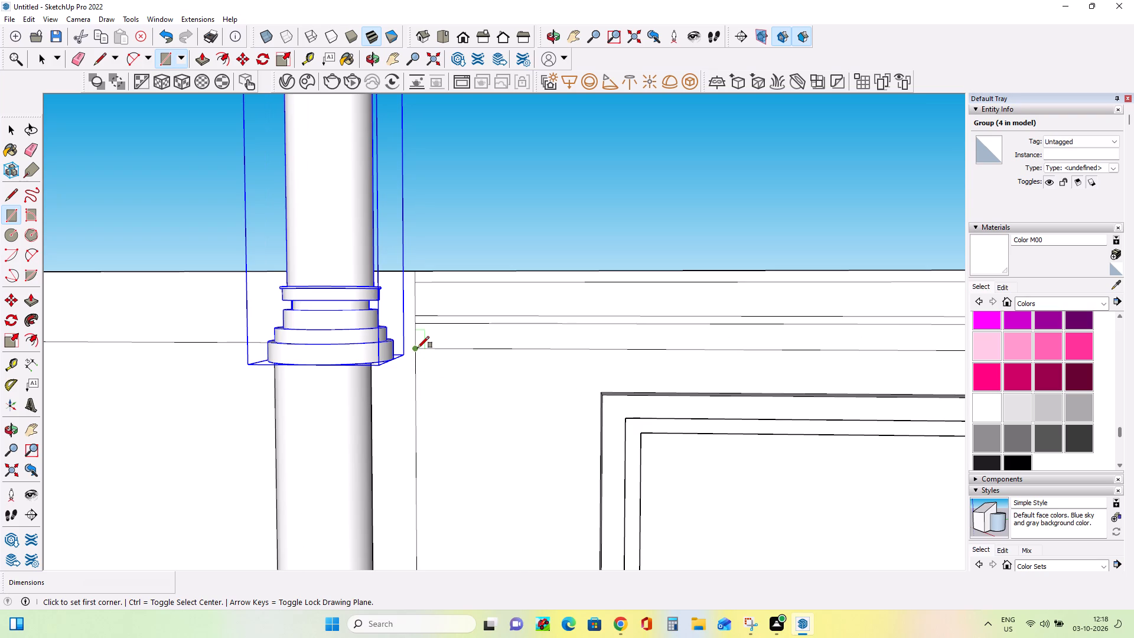
{"action": "left_click", "coordinate": [418, 348]}
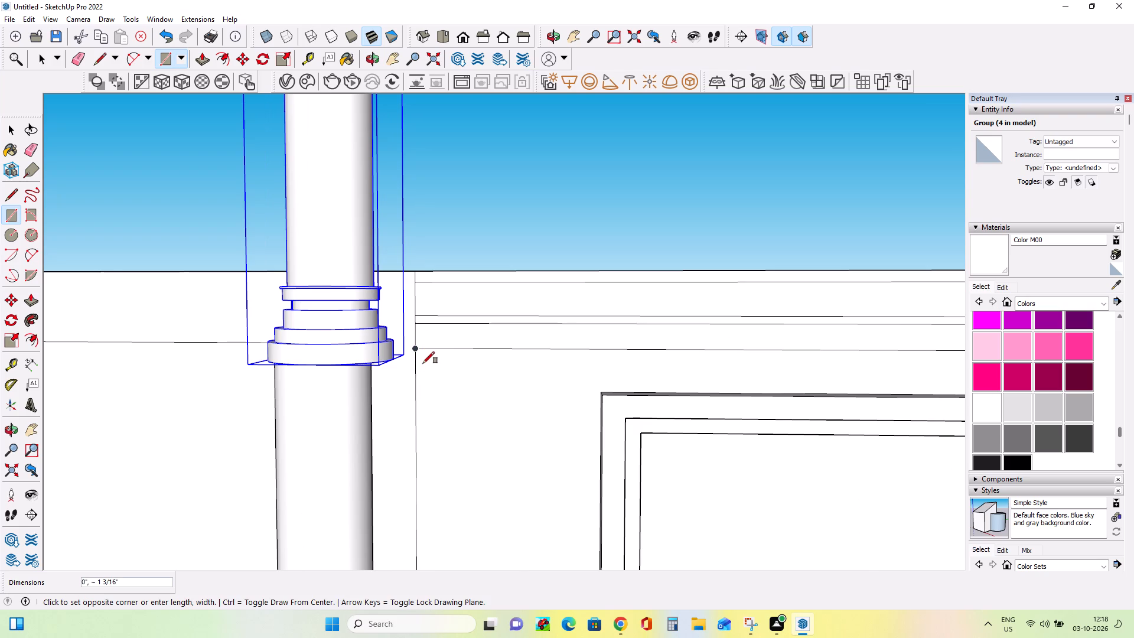
{"action": "scroll", "coordinate": [413, 366], "scroll_direction": "up", "scroll_amount": 3}
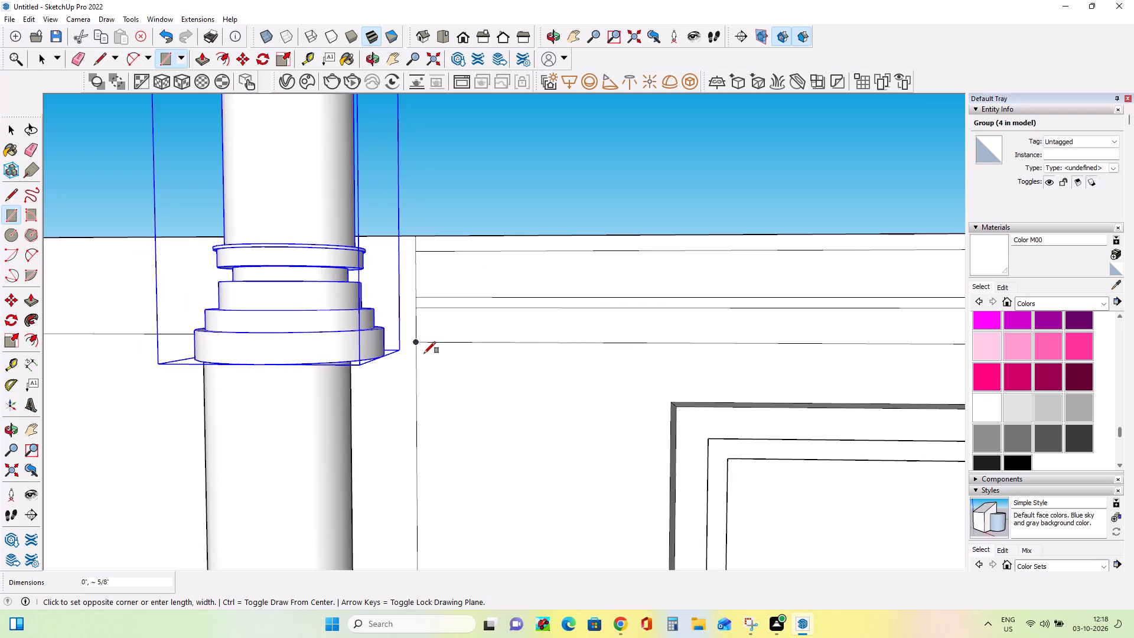
{"action": "middle_click_drag", "start_coordinate": [415, 356], "coordinate": [468, 362]}
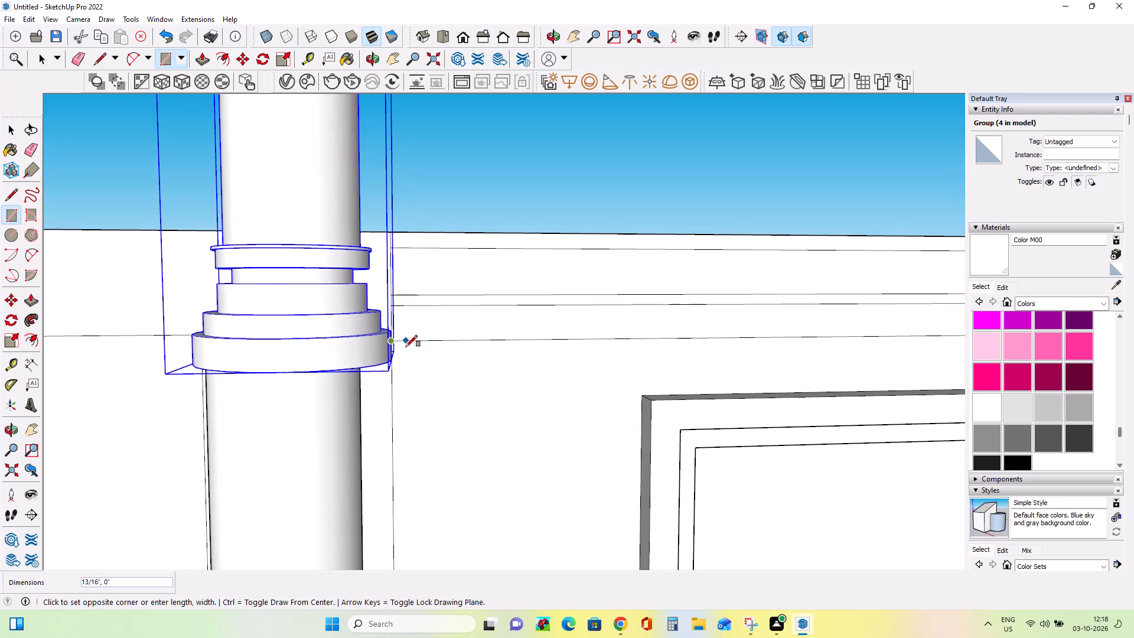
{"action": "scroll", "coordinate": [406, 347], "scroll_direction": "up", "scroll_amount": 5}
{"action": "middle_click_drag", "start_coordinate": [410, 338], "coordinate": [377, 408]}
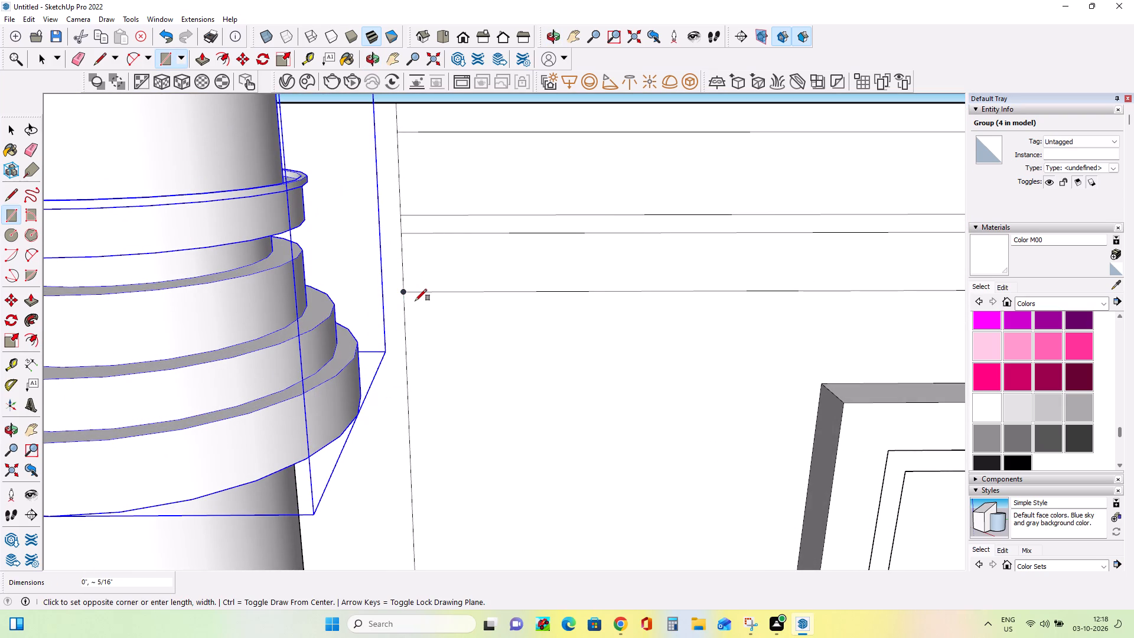
{"action": "left_click", "coordinate": [421, 300]}
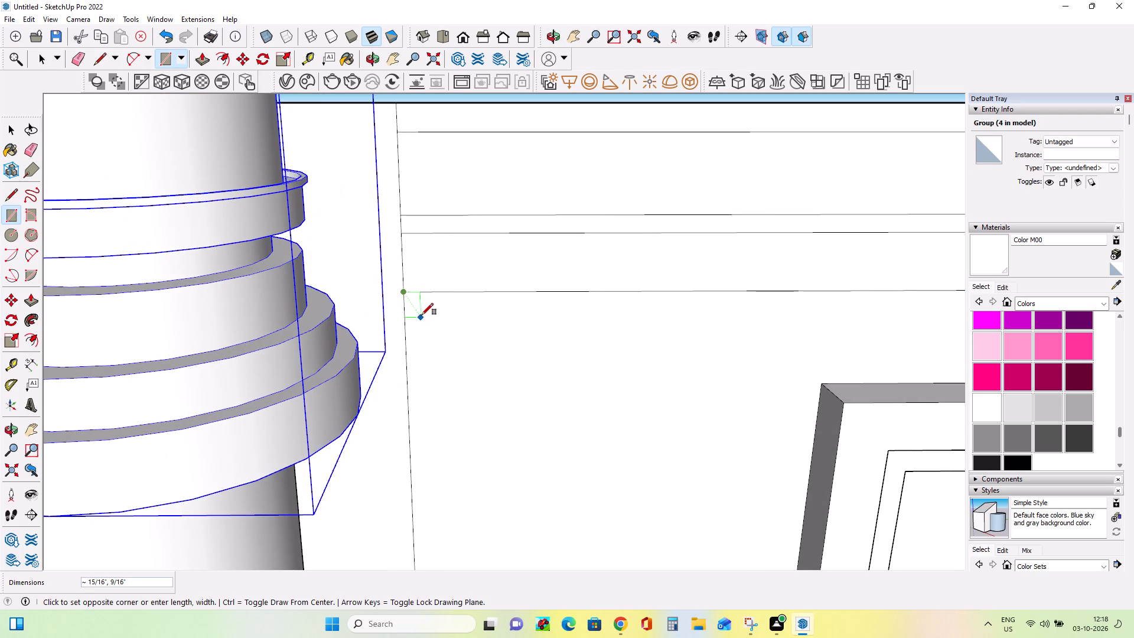
{"action": "double_click", "coordinate": [421, 311]}
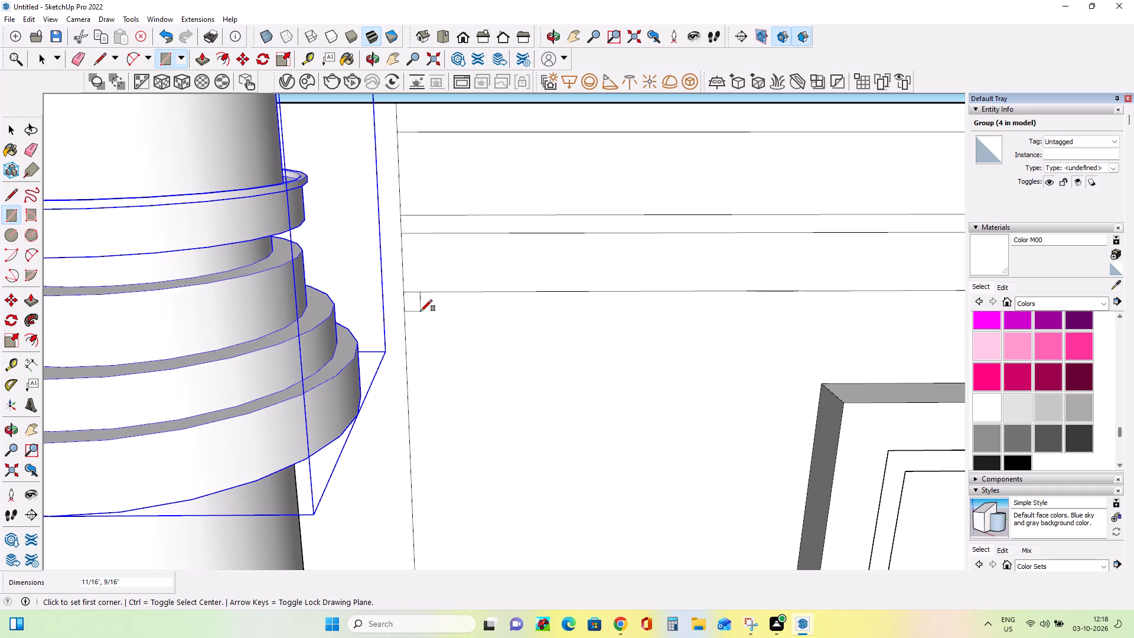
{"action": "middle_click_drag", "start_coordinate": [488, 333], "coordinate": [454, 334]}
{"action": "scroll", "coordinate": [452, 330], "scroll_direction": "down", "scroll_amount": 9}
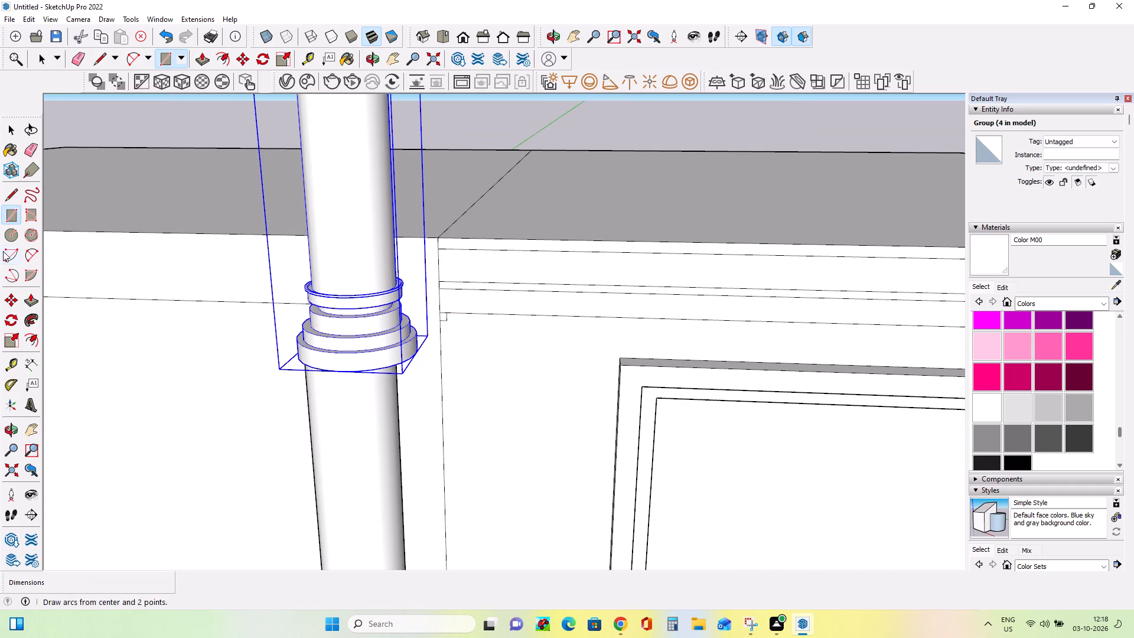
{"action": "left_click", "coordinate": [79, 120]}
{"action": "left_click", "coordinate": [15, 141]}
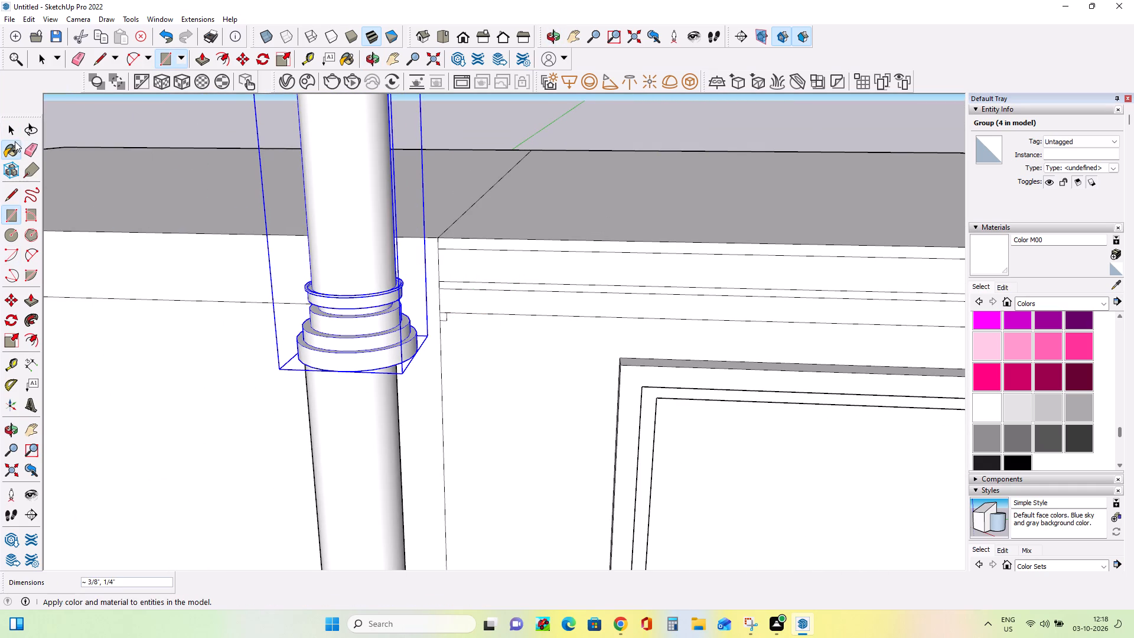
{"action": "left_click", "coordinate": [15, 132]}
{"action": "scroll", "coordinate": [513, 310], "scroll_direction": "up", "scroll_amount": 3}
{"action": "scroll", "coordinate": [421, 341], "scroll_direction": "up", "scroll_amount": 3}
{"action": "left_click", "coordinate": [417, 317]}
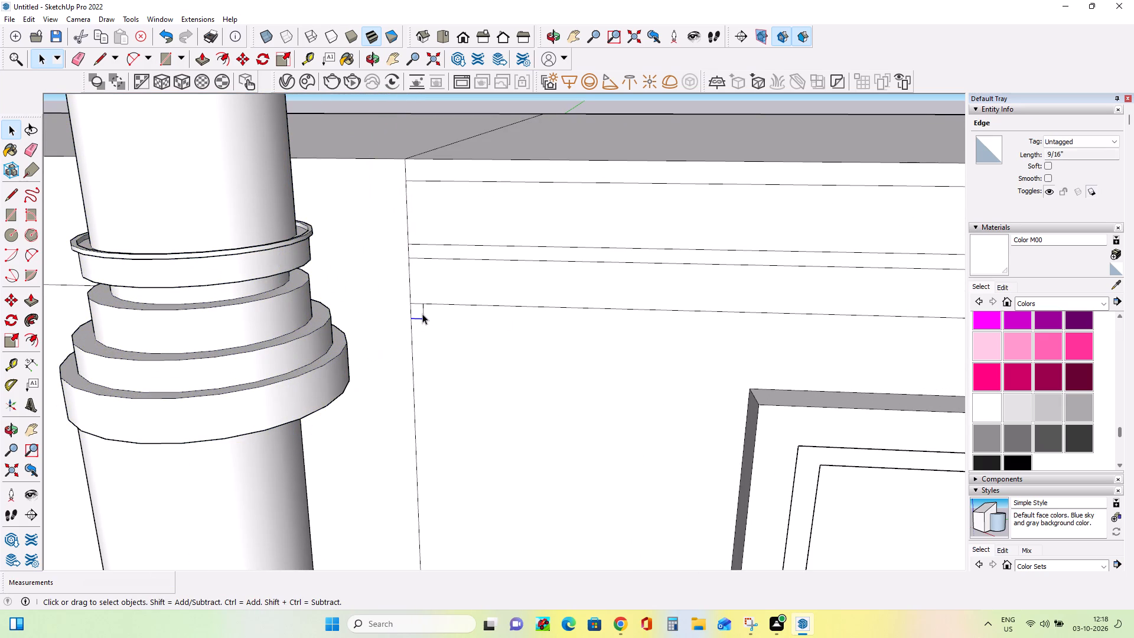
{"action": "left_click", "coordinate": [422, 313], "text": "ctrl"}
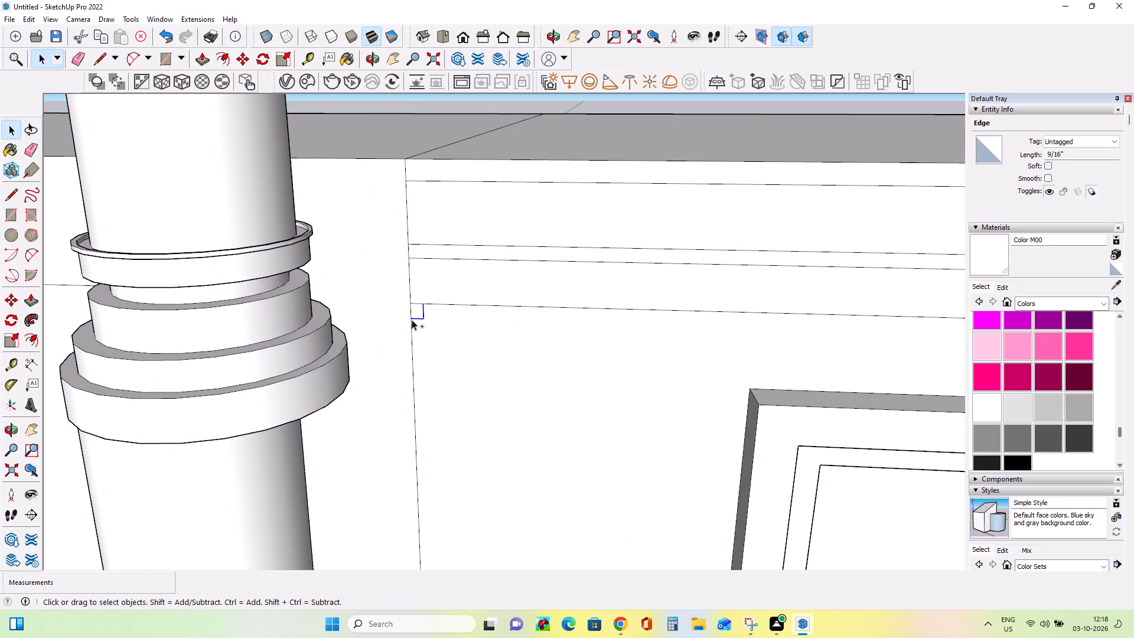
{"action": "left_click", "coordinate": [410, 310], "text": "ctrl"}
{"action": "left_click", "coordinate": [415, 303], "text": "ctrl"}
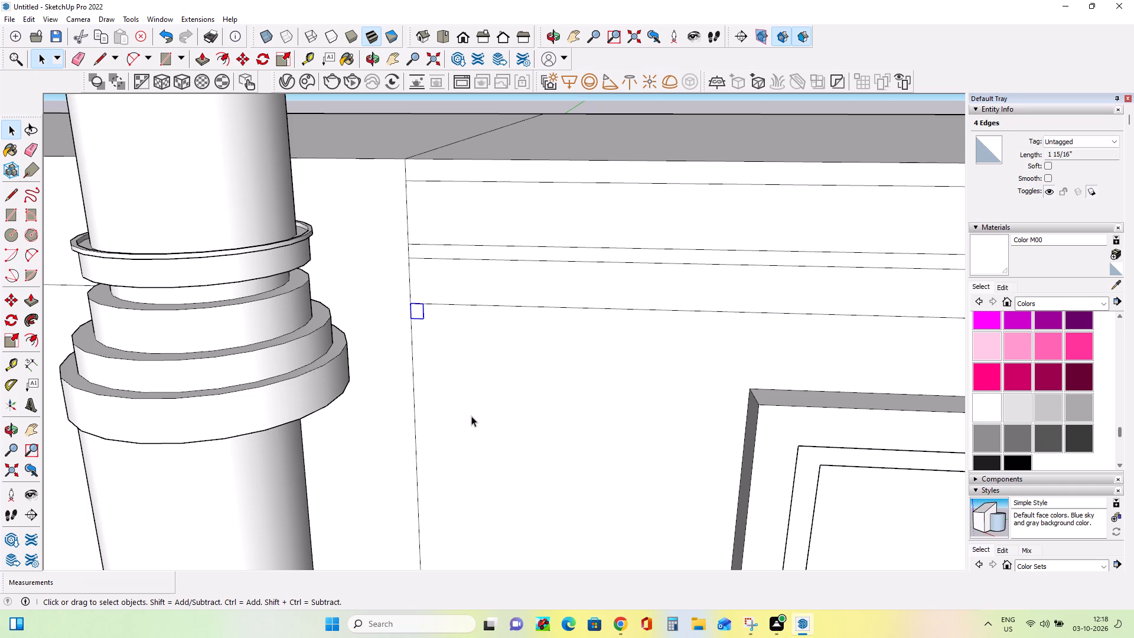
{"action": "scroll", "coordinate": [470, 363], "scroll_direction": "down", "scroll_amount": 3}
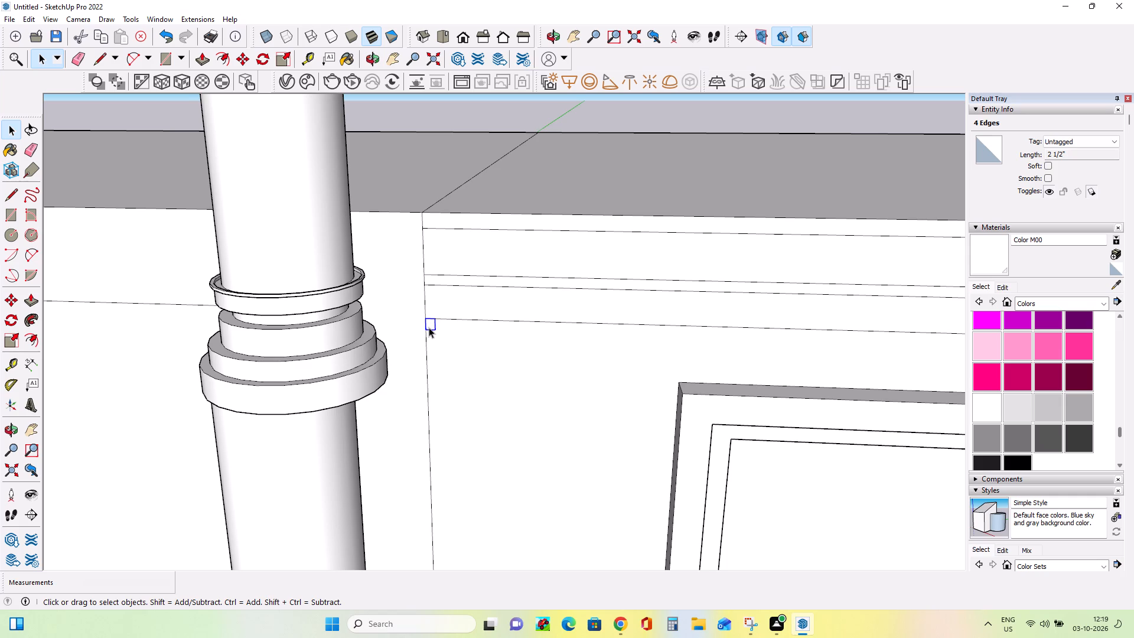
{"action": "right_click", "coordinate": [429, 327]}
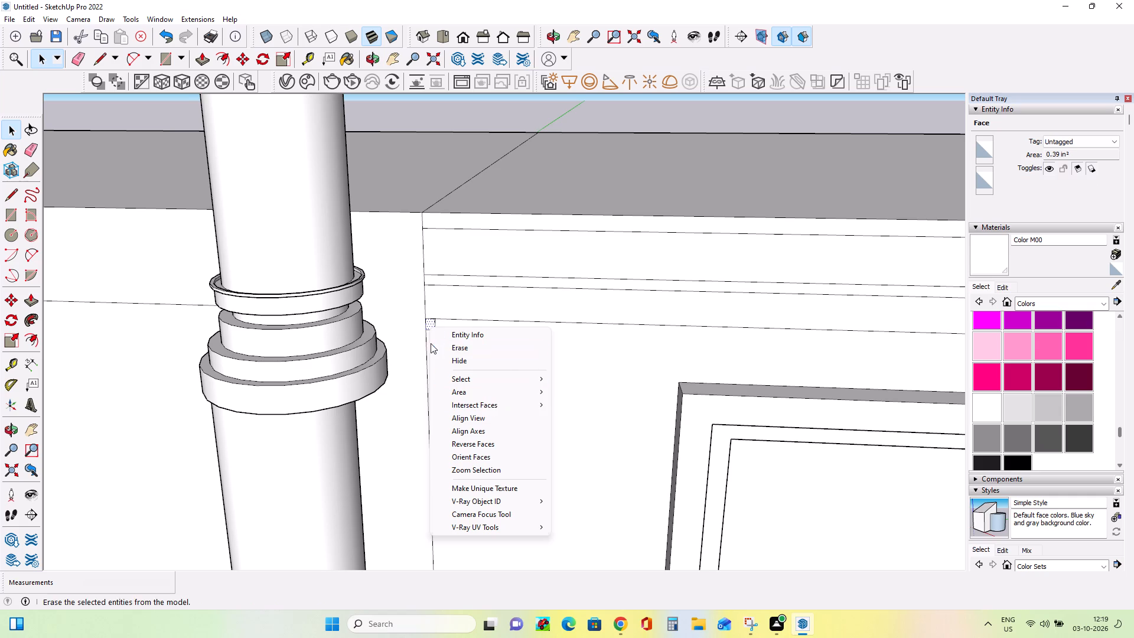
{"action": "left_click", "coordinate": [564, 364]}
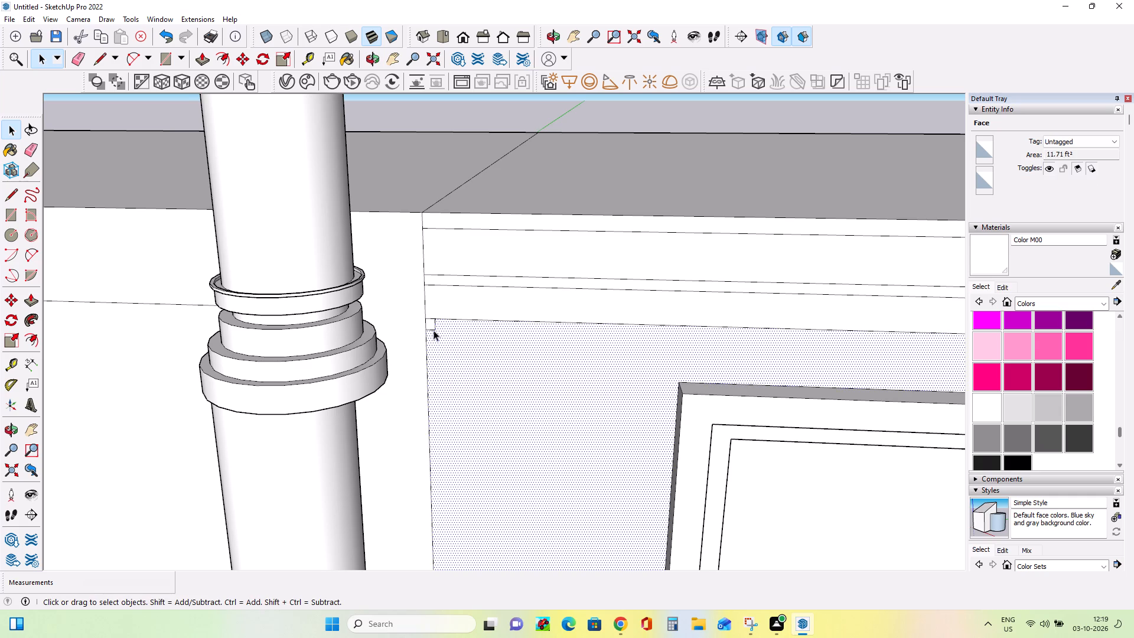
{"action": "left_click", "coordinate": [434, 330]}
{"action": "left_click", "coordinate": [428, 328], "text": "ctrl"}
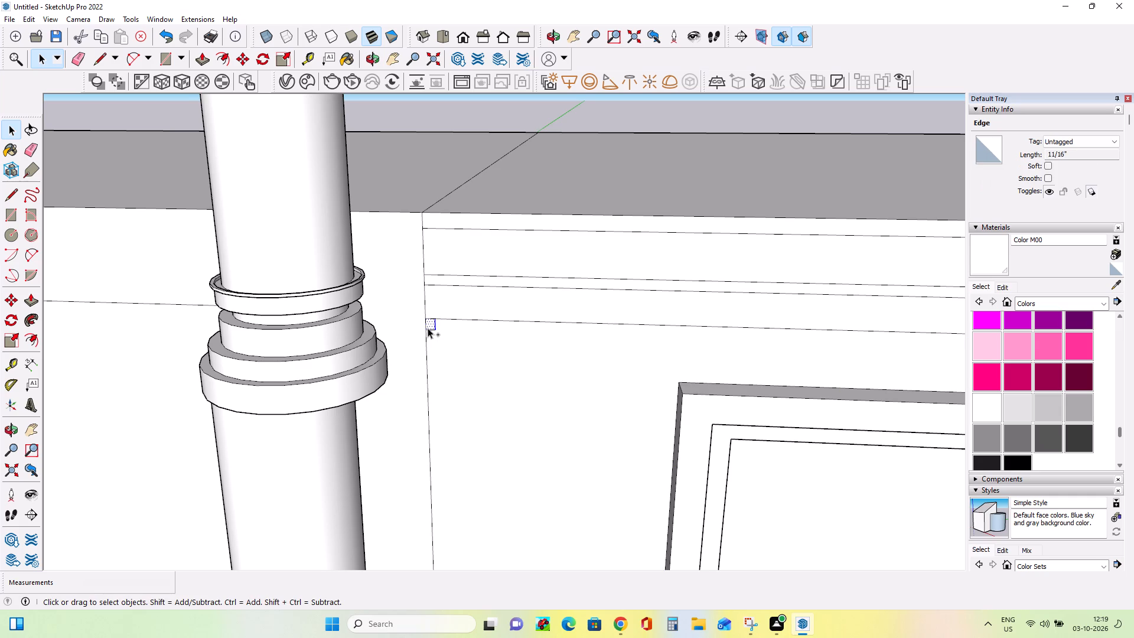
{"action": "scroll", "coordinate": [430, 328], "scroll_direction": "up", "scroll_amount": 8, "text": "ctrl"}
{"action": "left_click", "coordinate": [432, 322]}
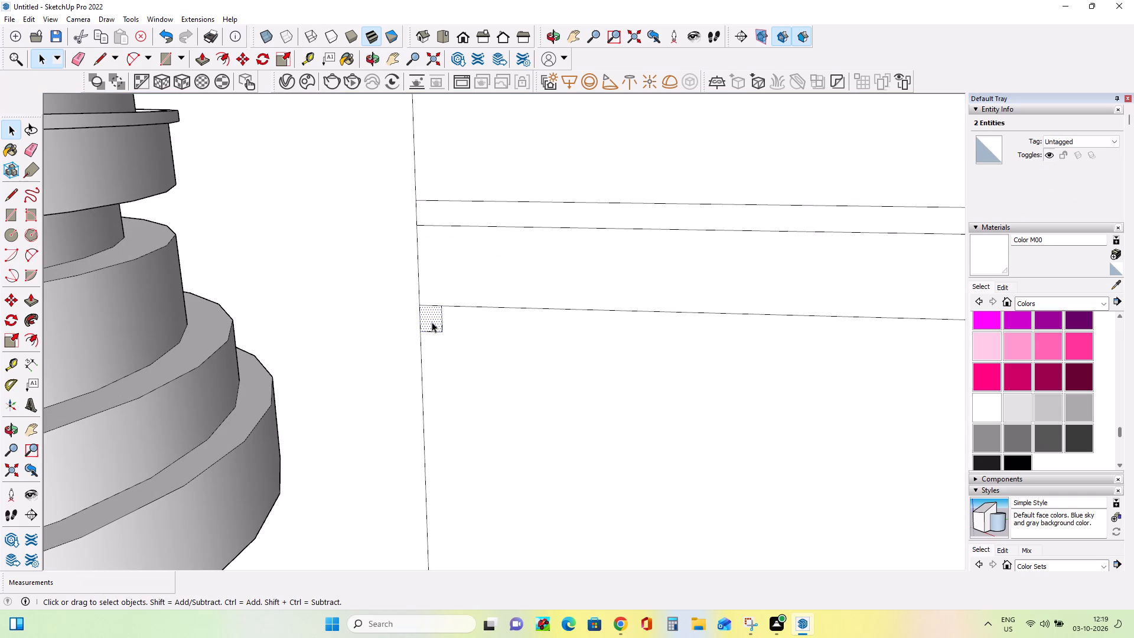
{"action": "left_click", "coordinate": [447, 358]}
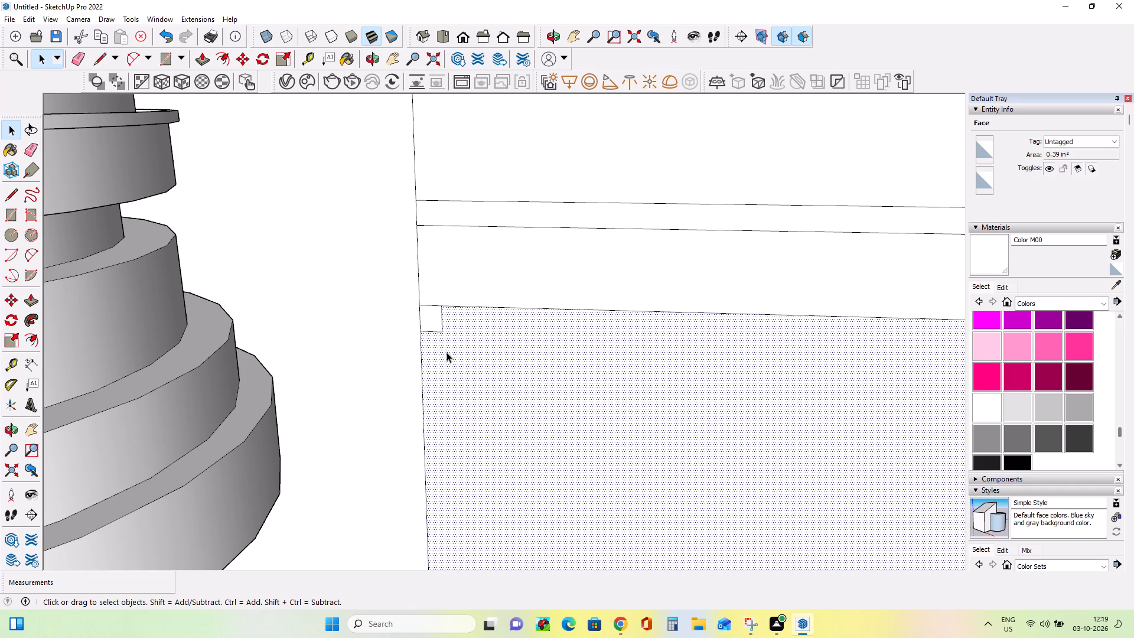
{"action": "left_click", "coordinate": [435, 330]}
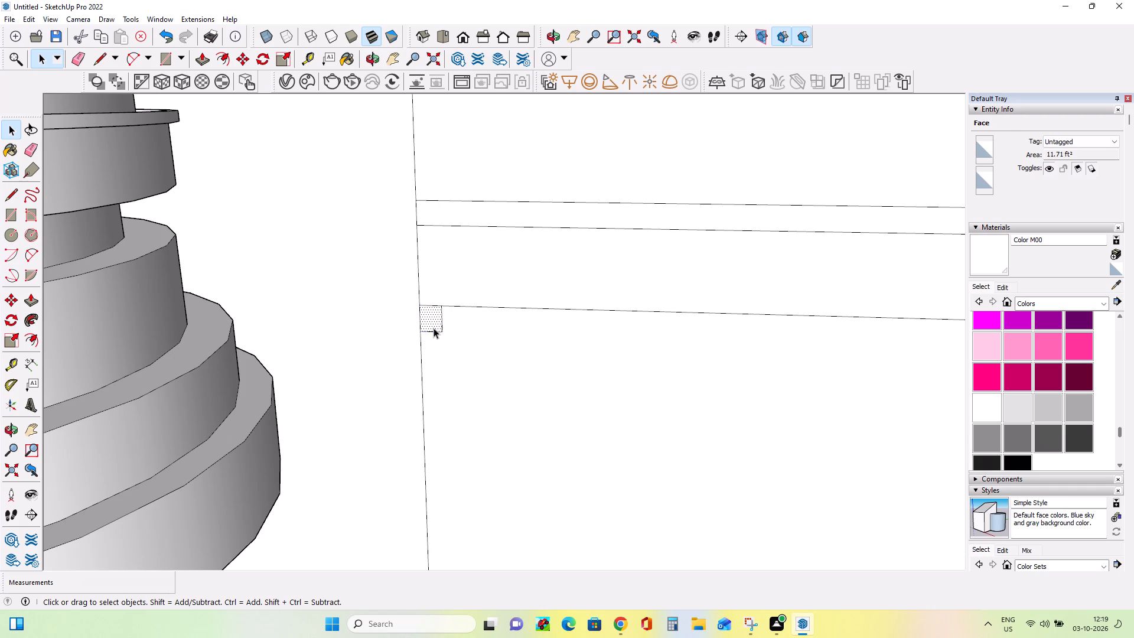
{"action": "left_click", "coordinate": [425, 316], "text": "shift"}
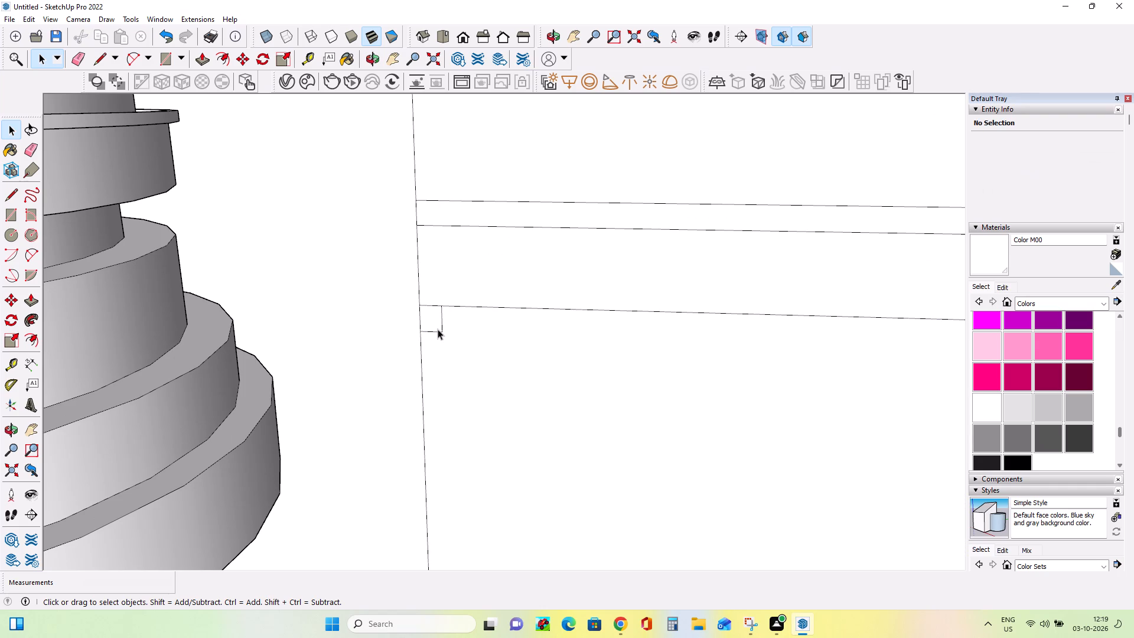
Group the four edges of the small rectangle beneath the lowest band line, beside the middle column.
{"action": "scroll", "coordinate": [440, 331], "scroll_direction": "up", "scroll_amount": 4}
{"action": "left_click", "coordinate": [440, 331]}
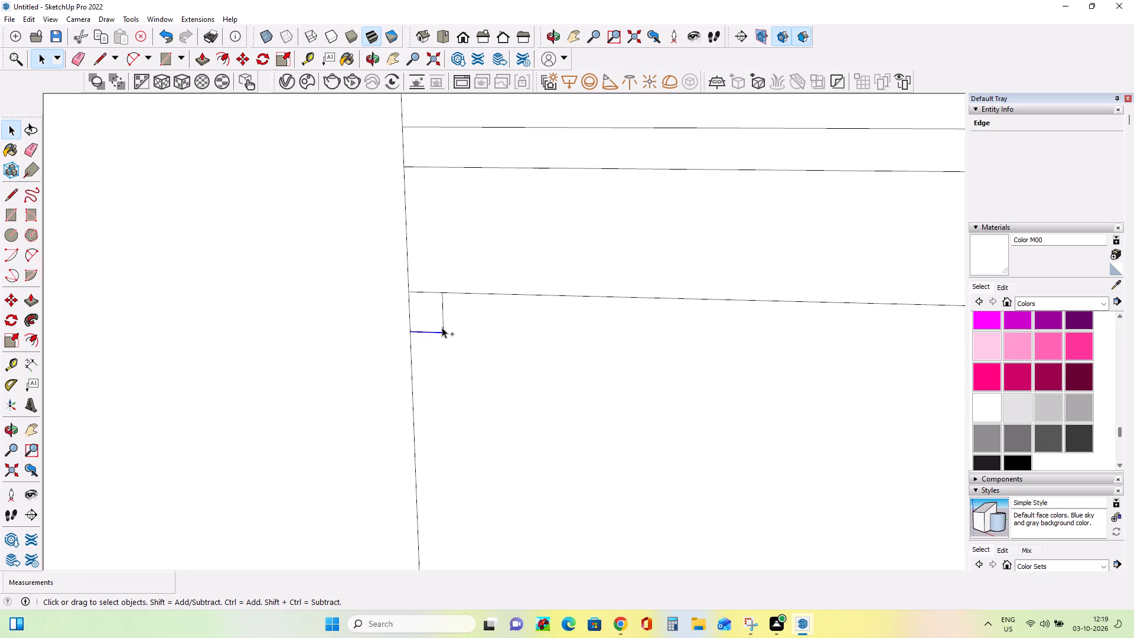
{"action": "left_click", "coordinate": [442, 327], "text": "ctrl"}
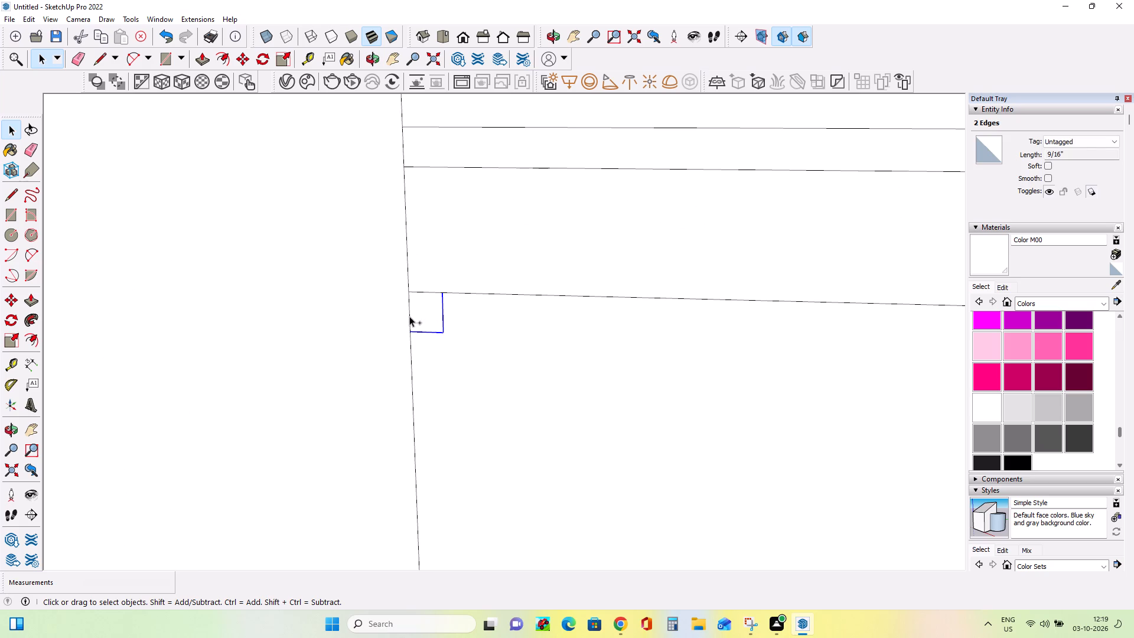
{"action": "left_click", "coordinate": [409, 316], "text": "ctrl"}
{"action": "left_click", "coordinate": [422, 292], "text": "ctrl"}
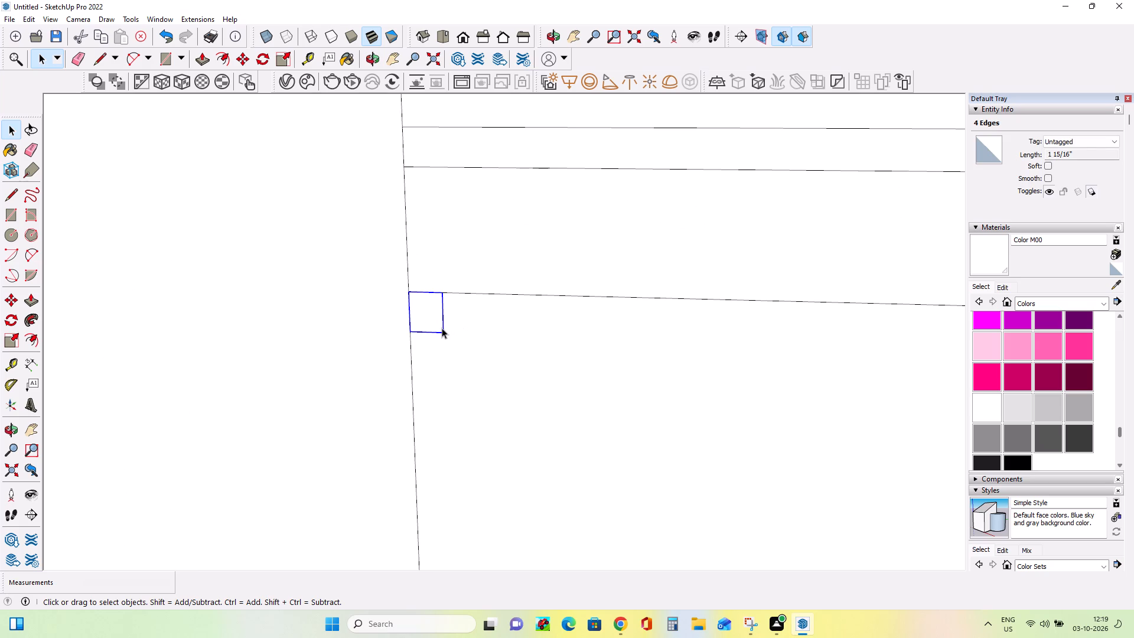
{"action": "right_click", "coordinate": [442, 328]}
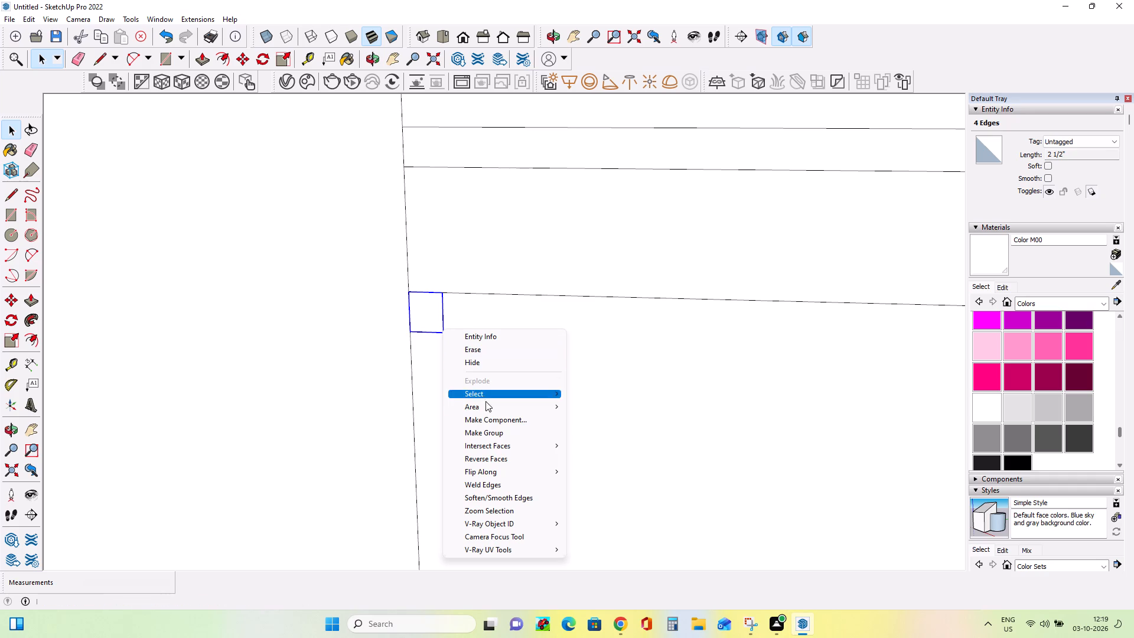
{"action": "left_click", "coordinate": [497, 431]}
Copy the small rectangle group three times in a row beneath the lowest band line, at successive distances of about 3/4", 7/8" and 15/16".
{"action": "scroll", "coordinate": [472, 395], "scroll_direction": "down", "scroll_amount": 9}
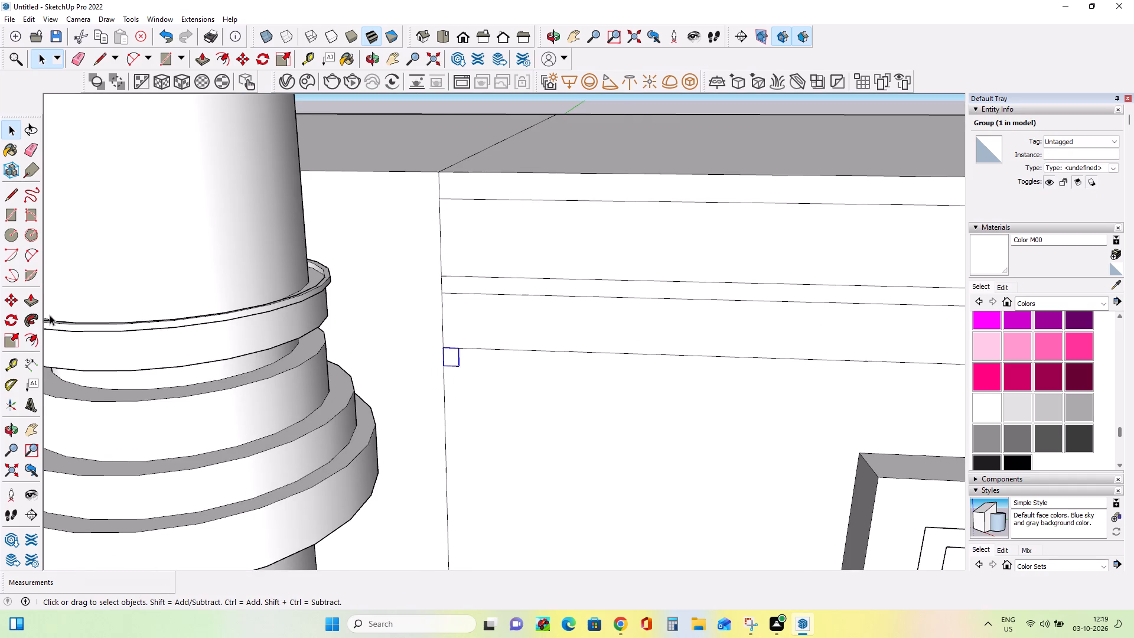
{"action": "left_click", "coordinate": [14, 301]}
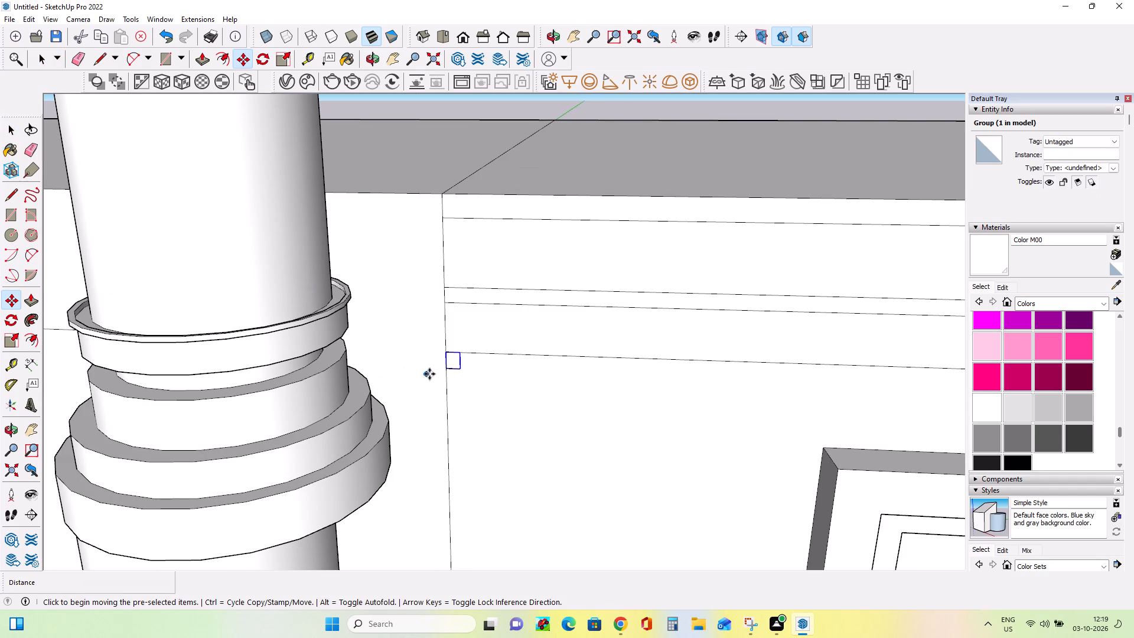
{"action": "left_click", "coordinate": [460, 372]}
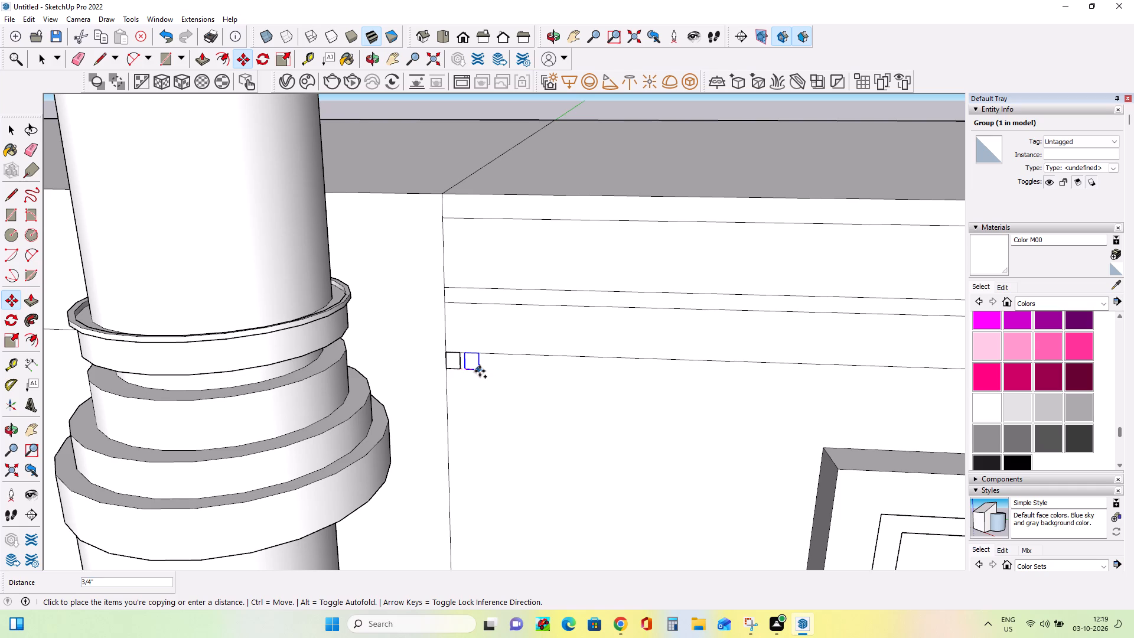
{"action": "left_click", "coordinate": [480, 371]}
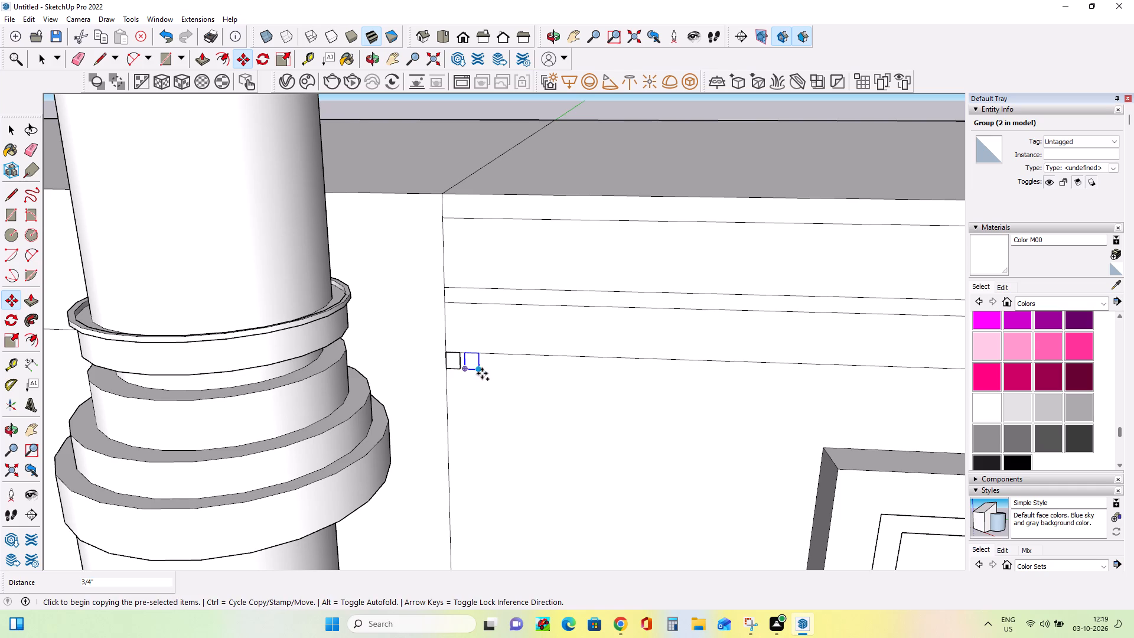
{"action": "left_click", "coordinate": [482, 373]}
{"action": "left_click", "coordinate": [500, 374]}
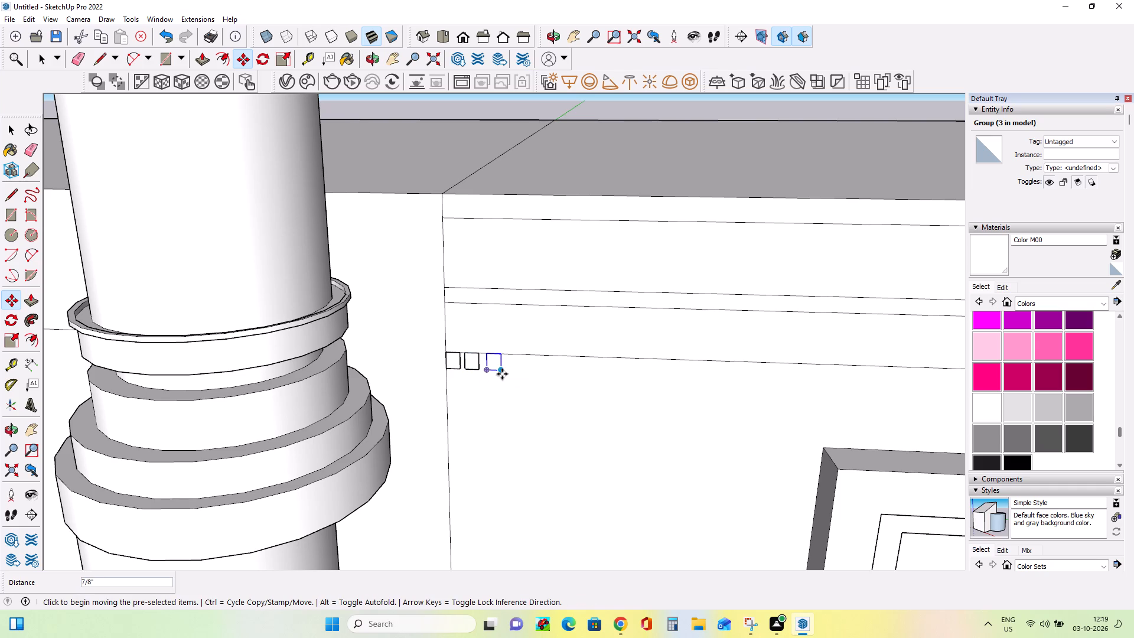
{"action": "left_click", "coordinate": [501, 374]}
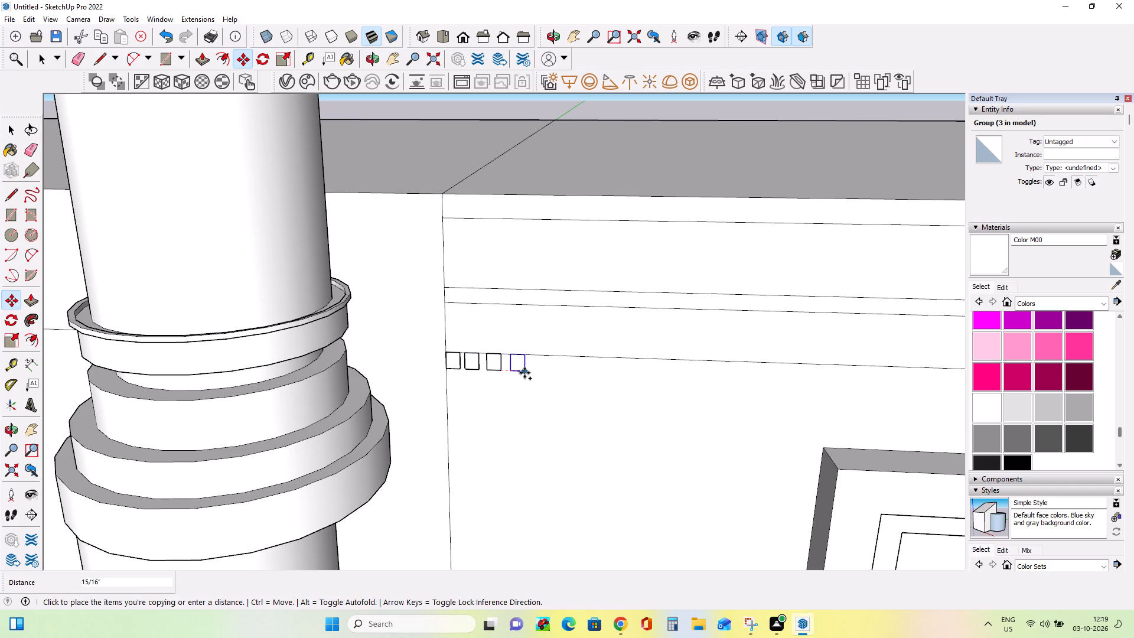
{"action": "left_click", "coordinate": [524, 373]}
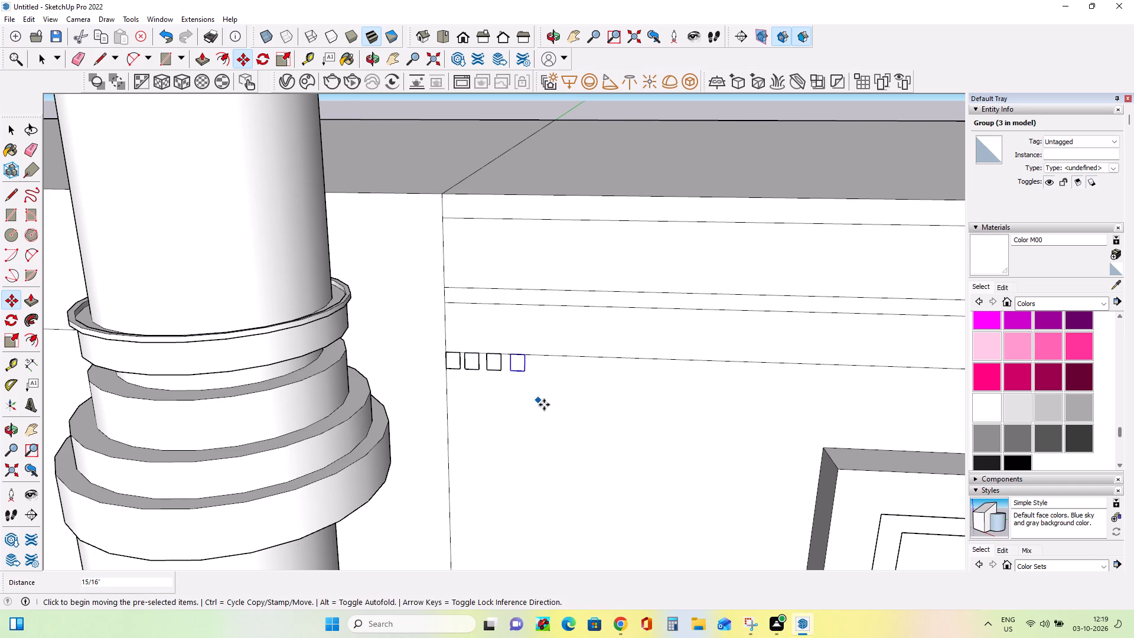
Move the fourth small rectangle slightly closer to the third along the band line.
{"action": "scroll", "coordinate": [544, 405], "scroll_direction": "down", "scroll_amount": 11}
{"action": "scroll", "coordinate": [543, 408], "scroll_direction": "up", "scroll_amount": 4}
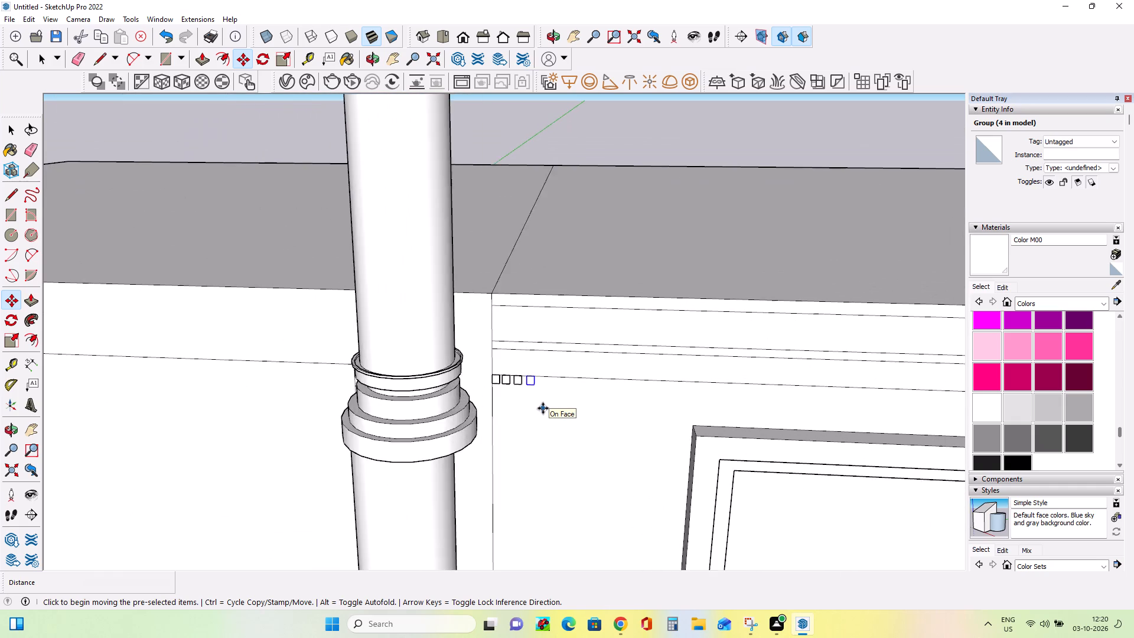
{"action": "scroll", "coordinate": [543, 408], "scroll_direction": "up", "scroll_amount": 9}
{"action": "left_click", "coordinate": [507, 353]}
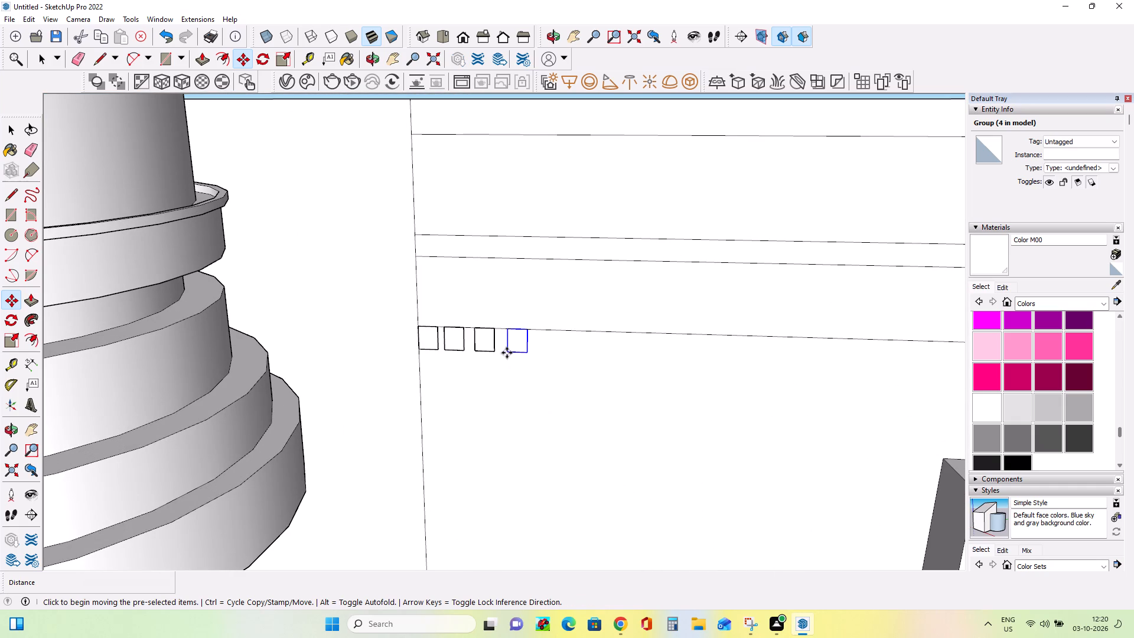
{"action": "left_click", "coordinate": [506, 354]}
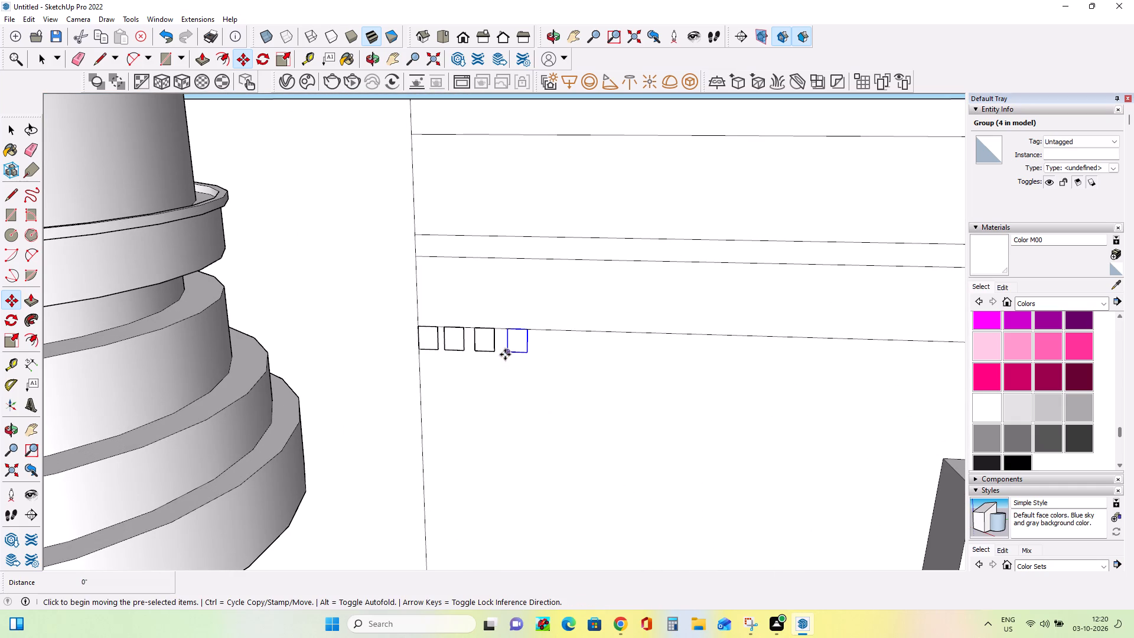
{"action": "left_click", "coordinate": [507, 353]}
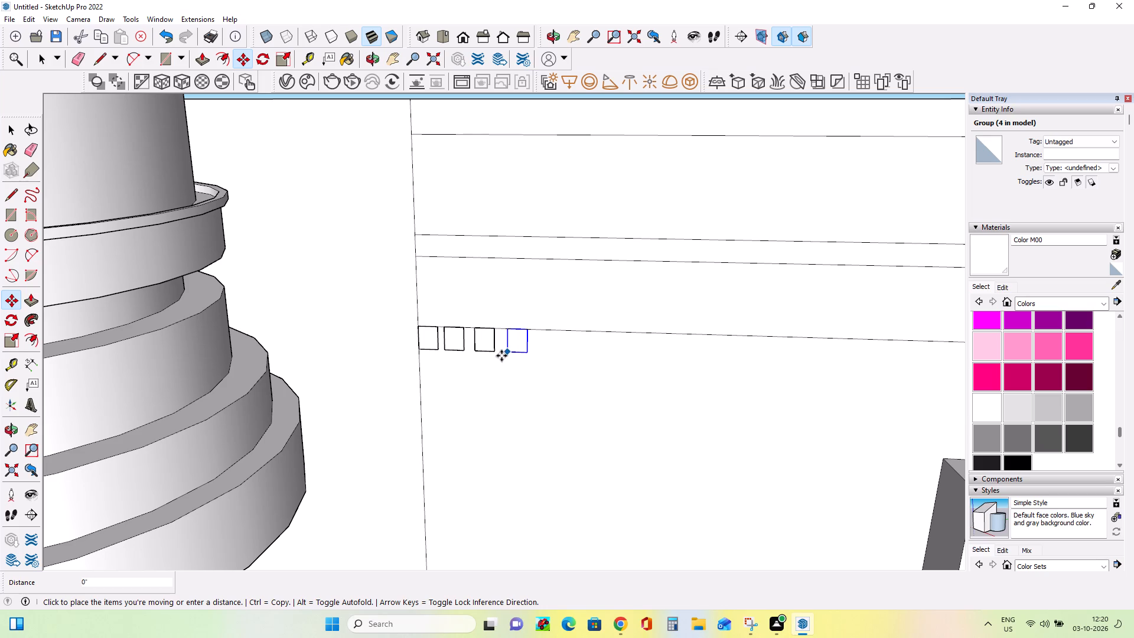
{"action": "scroll", "coordinate": [501, 356], "scroll_direction": "up", "scroll_amount": 4}
{"action": "left_click", "coordinate": [500, 356]}
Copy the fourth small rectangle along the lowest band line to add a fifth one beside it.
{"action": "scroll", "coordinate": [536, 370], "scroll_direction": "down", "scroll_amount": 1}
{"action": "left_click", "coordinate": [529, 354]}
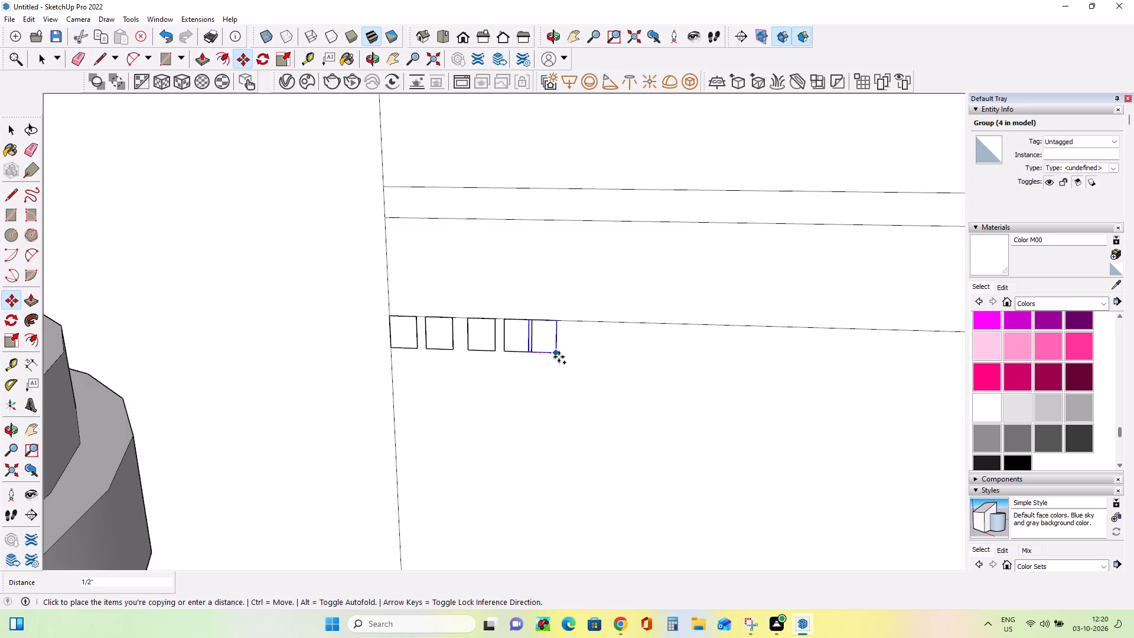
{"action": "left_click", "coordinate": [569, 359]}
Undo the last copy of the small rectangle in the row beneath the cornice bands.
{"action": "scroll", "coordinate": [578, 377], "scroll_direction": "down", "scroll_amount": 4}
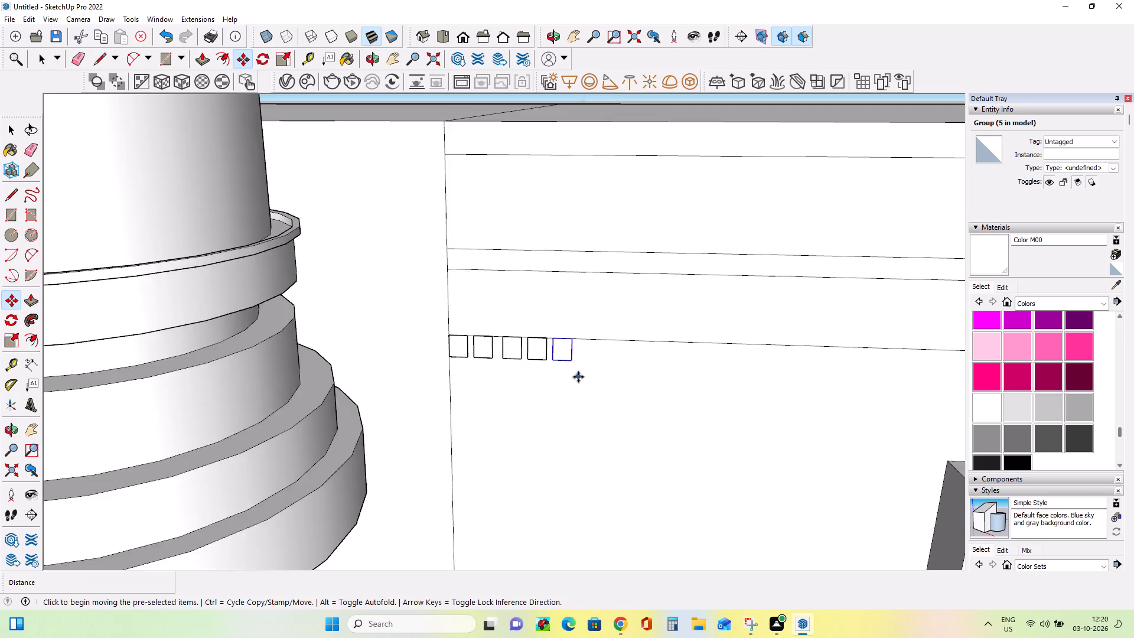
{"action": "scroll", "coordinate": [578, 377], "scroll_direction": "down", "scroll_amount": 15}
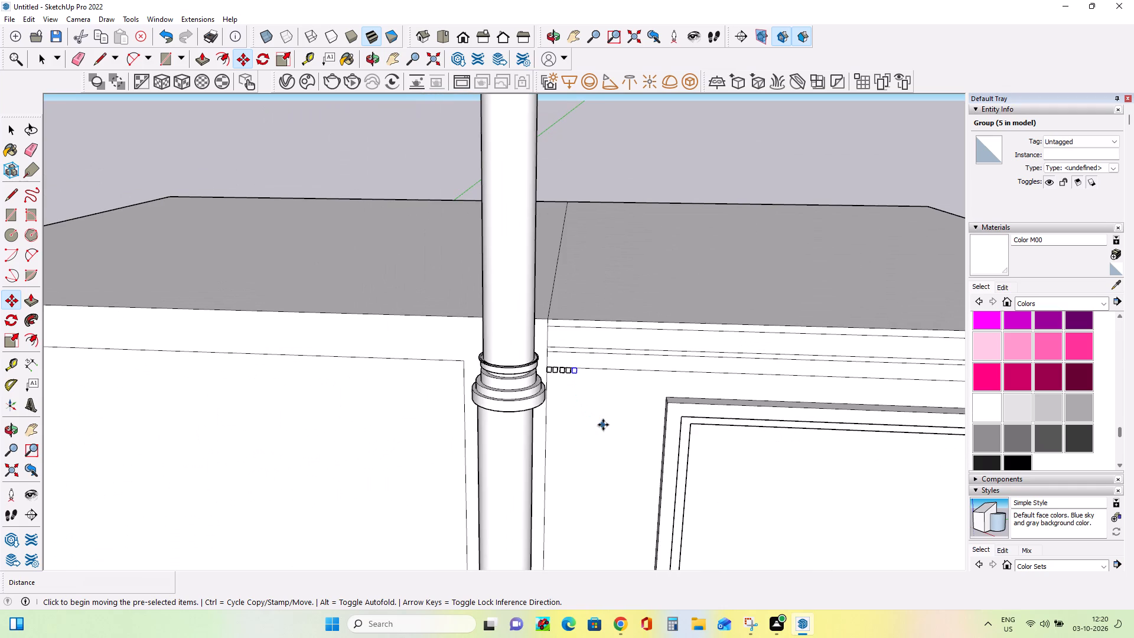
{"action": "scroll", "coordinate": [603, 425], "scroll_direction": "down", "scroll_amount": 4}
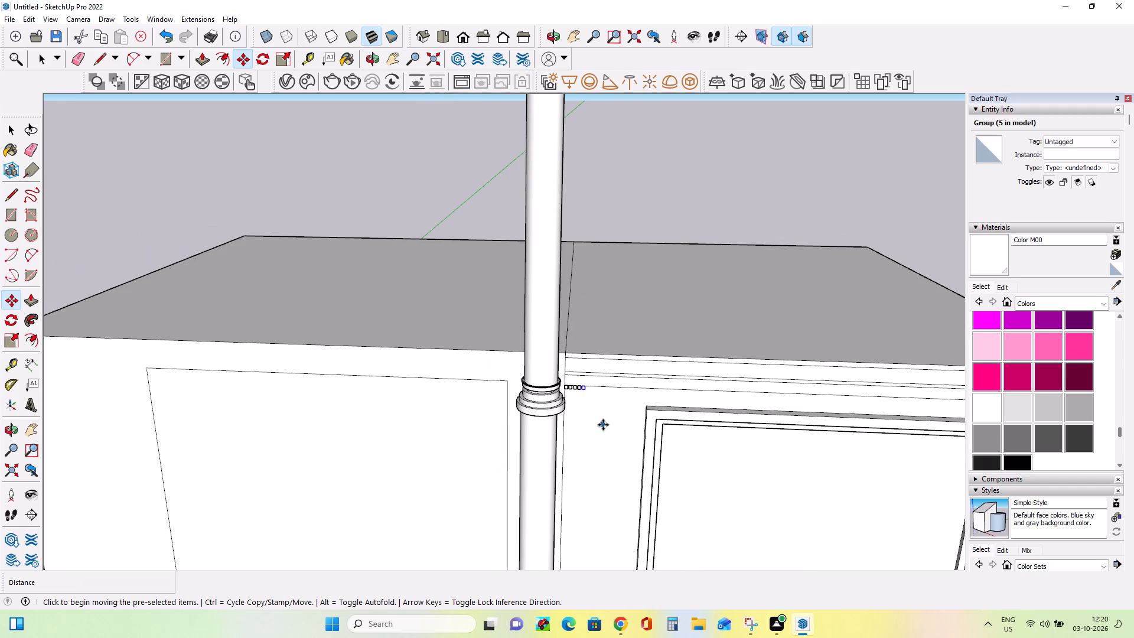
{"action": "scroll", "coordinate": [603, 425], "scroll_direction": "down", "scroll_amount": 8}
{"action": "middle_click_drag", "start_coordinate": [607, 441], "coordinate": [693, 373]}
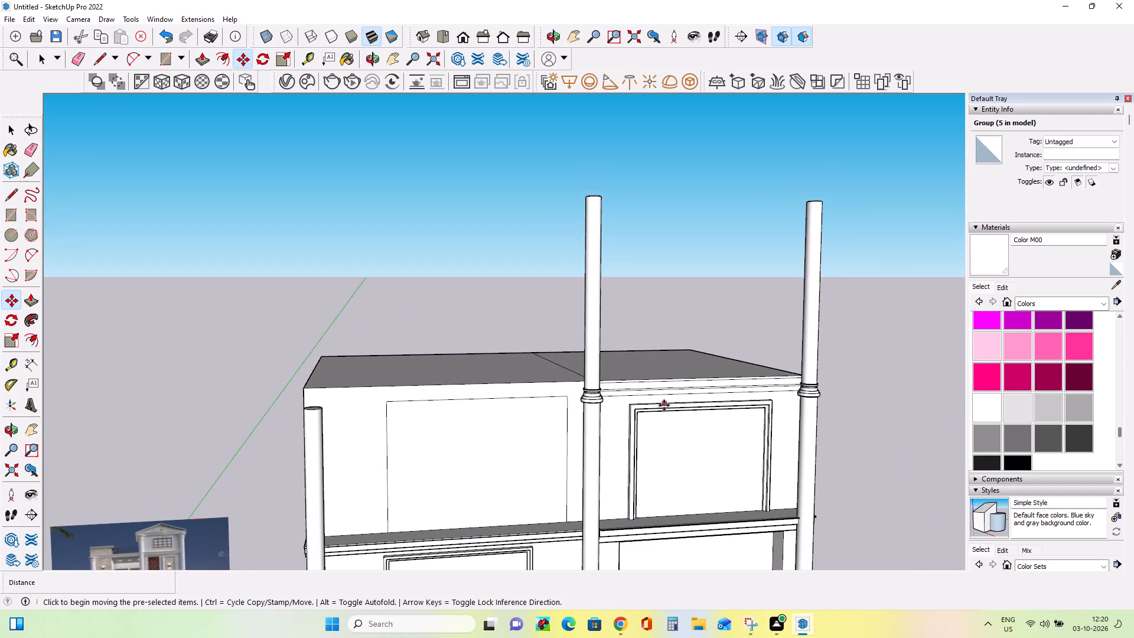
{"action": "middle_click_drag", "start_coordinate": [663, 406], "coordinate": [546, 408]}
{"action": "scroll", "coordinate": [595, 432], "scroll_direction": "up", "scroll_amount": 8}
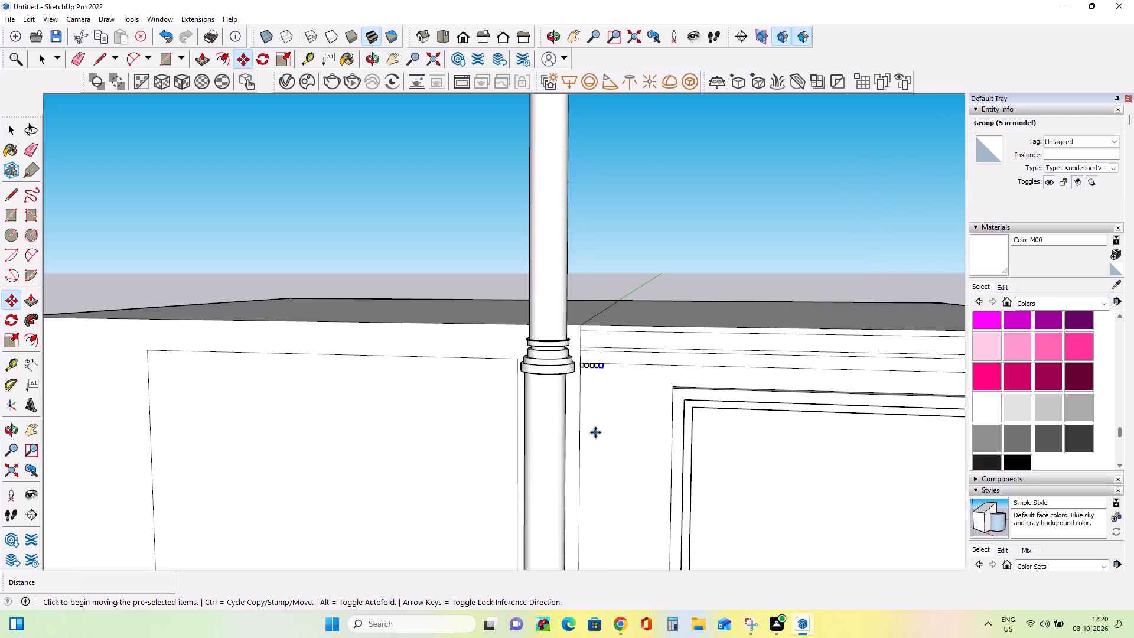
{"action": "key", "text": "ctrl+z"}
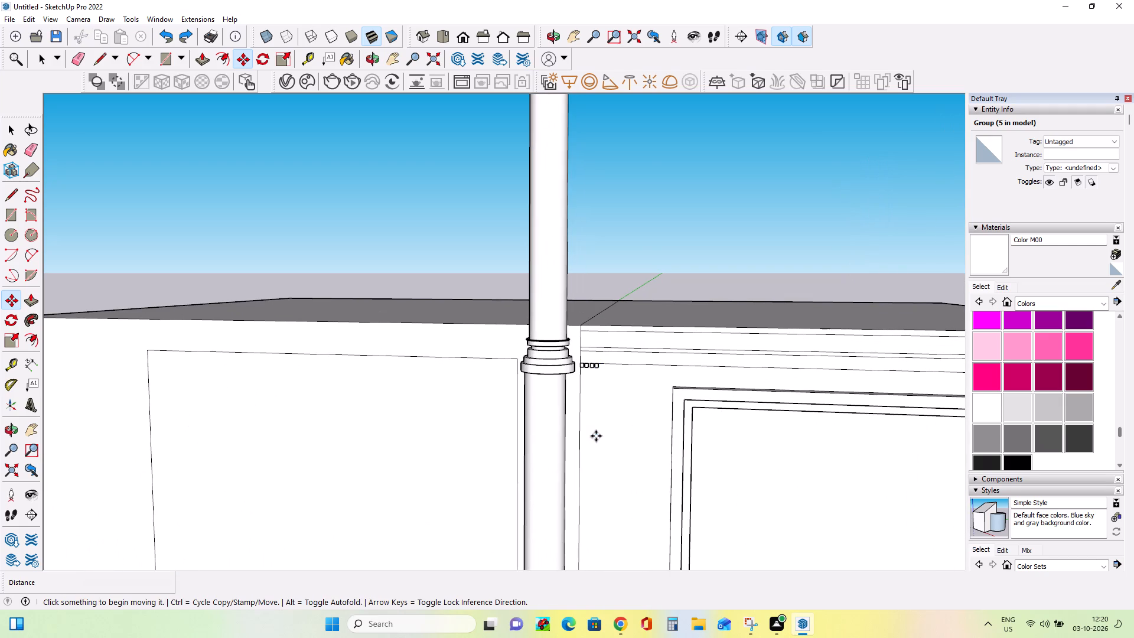
Undo the remaining copies of the small rectangle beneath the lowest band line, back to the single original beside the column.
{"action": "key", "text": "ctrl+z"}
{"action": "key", "text": "ctrl+z"}
{"action": "key", "text": "ctrl+z"}
{"action": "key", "text": "ctrl+z"}
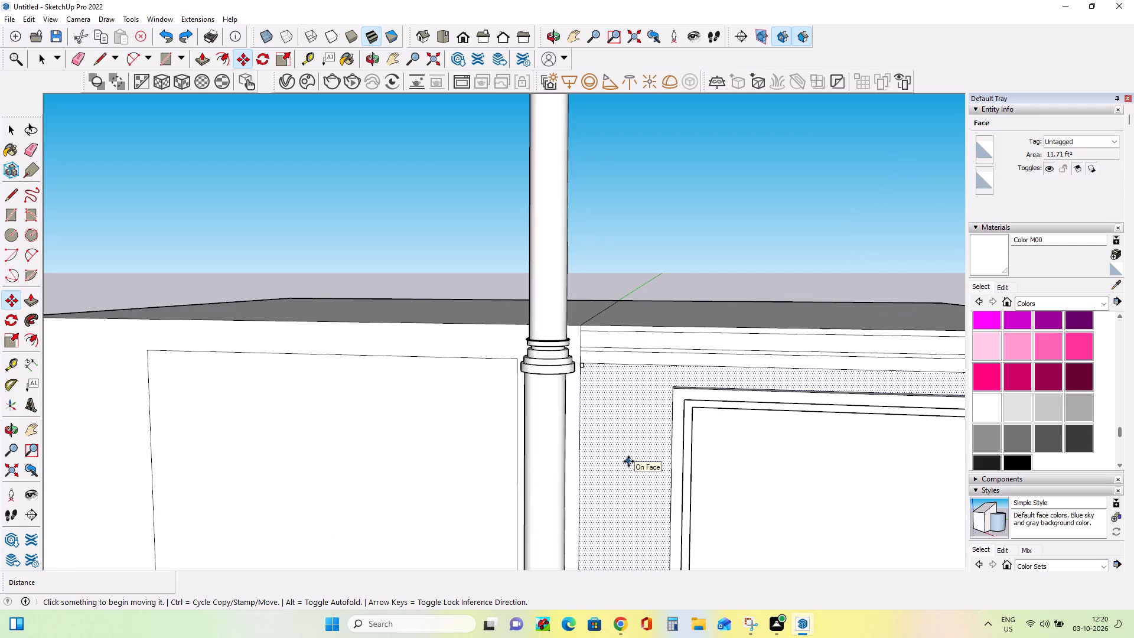
Copy the original small rectangle about 2" along the lowest band line, away from the column.
{"action": "scroll", "coordinate": [646, 410], "scroll_direction": "up", "scroll_amount": 3}
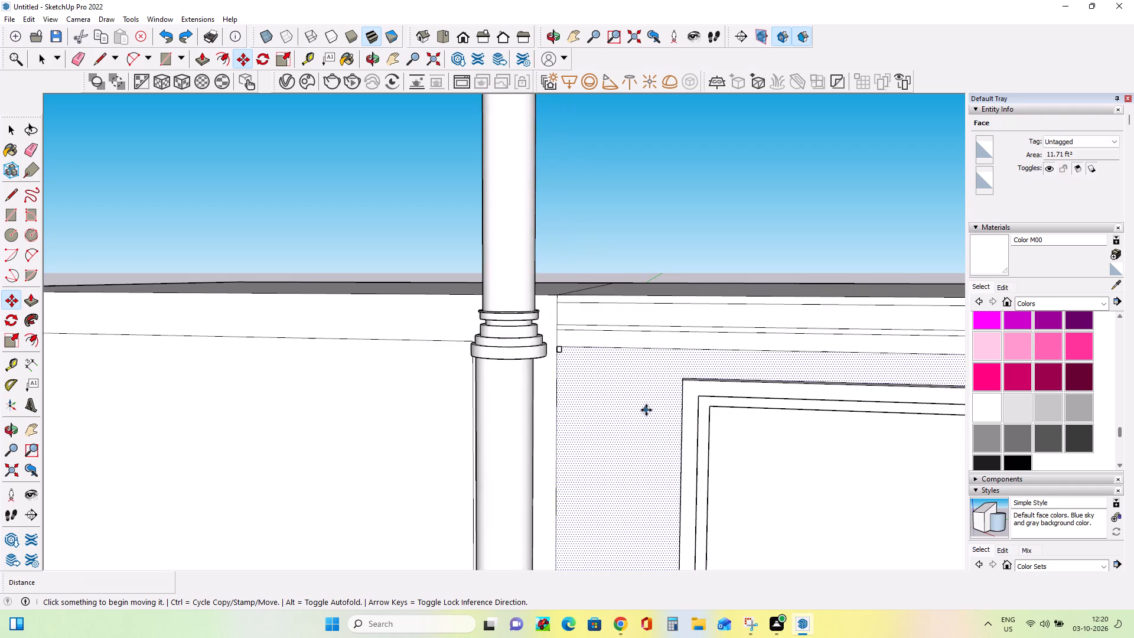
{"action": "scroll", "coordinate": [646, 410], "scroll_direction": "up", "scroll_amount": 3}
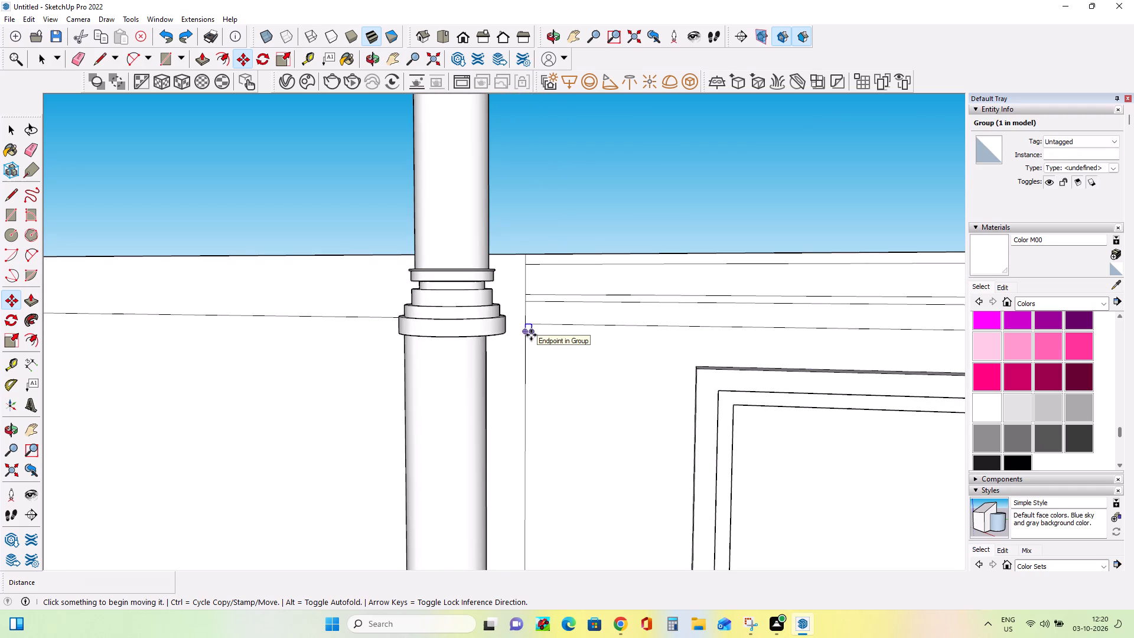
{"action": "left_click", "coordinate": [531, 335]}
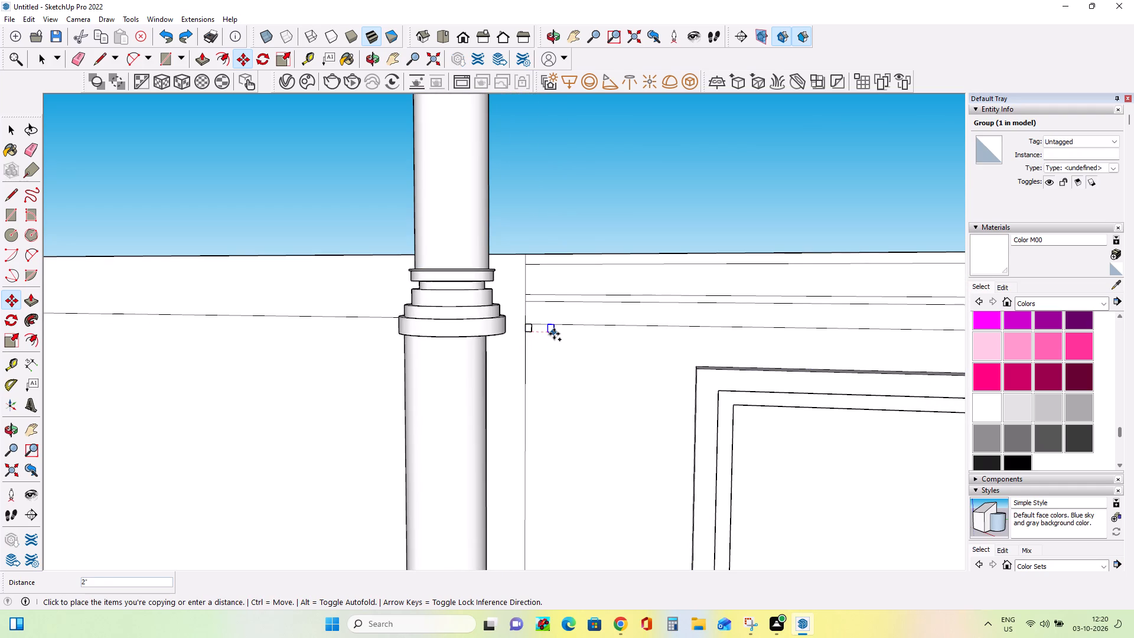
{"action": "left_click", "coordinate": [552, 334]}
Copy the second small rectangle onward along the lowest band line at about 2" spacing, making a row of five.
{"action": "scroll", "coordinate": [618, 376], "scroll_direction": "down", "scroll_amount": 12}
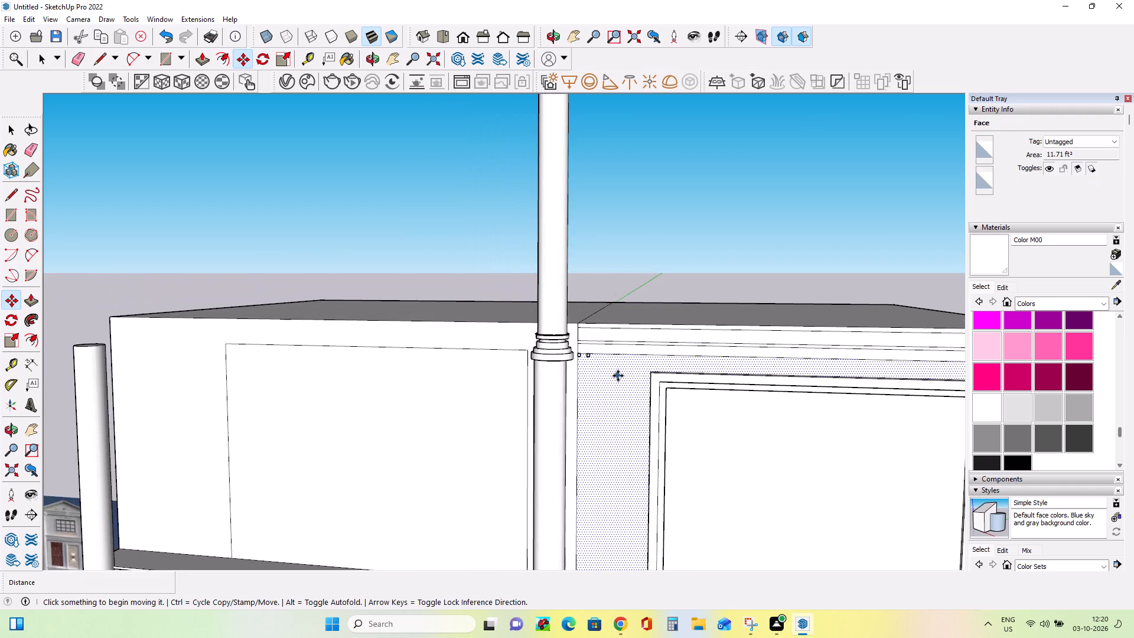
{"action": "scroll", "coordinate": [618, 376], "scroll_direction": "down", "scroll_amount": 6}
{"action": "middle_click_drag", "start_coordinate": [630, 422], "coordinate": [671, 439]}
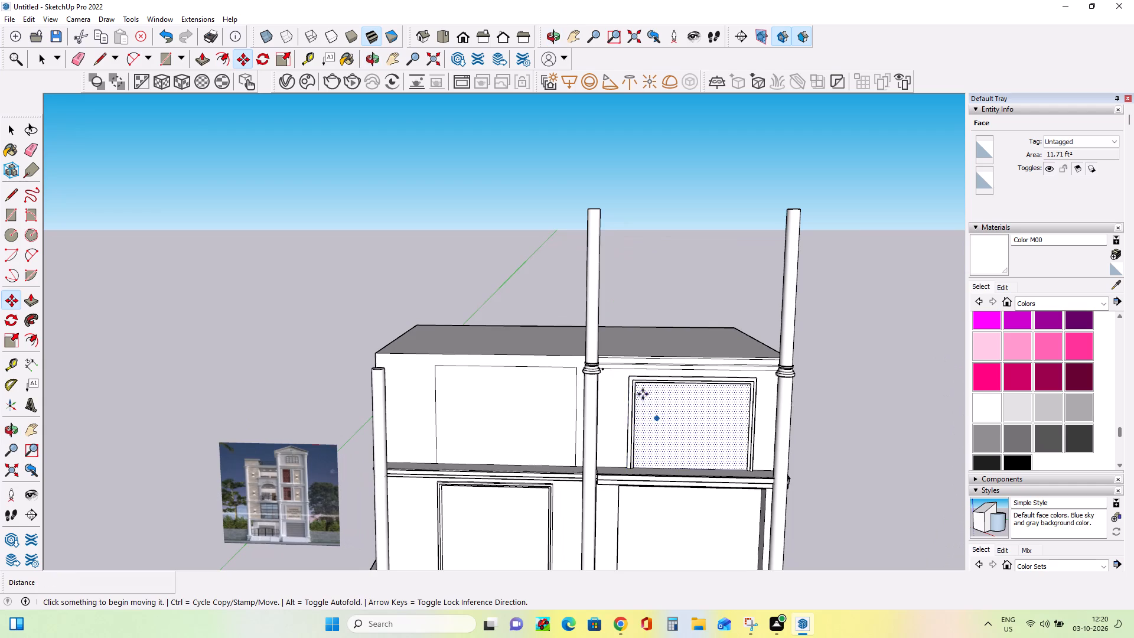
{"action": "scroll", "coordinate": [638, 384], "scroll_direction": "up", "scroll_amount": 13}
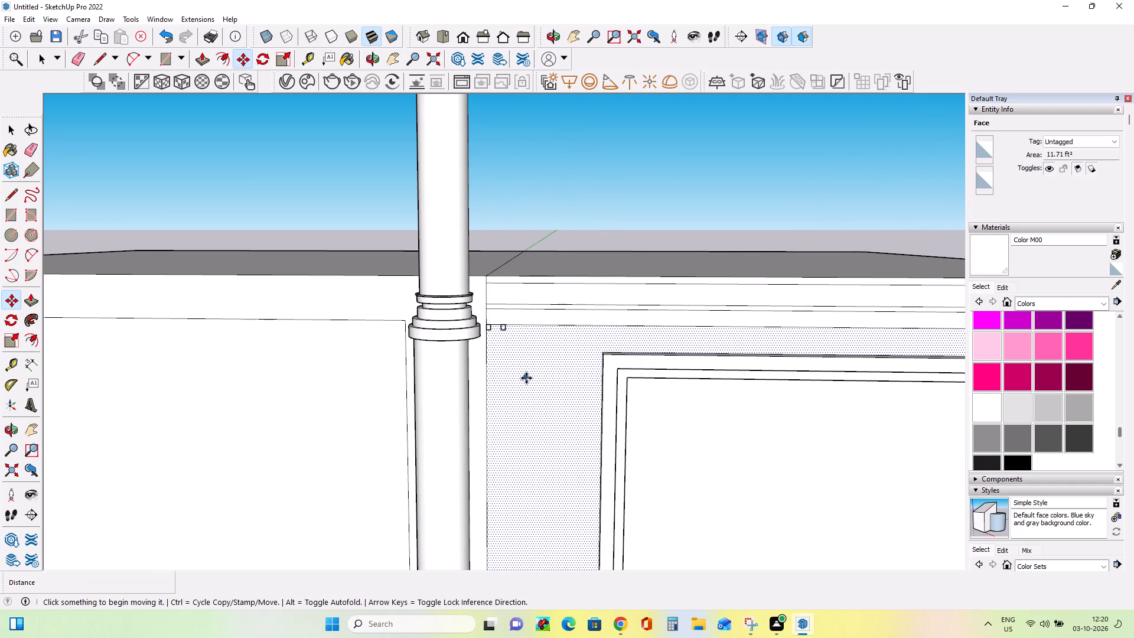
{"action": "scroll", "coordinate": [510, 334], "scroll_direction": "up", "scroll_amount": 8}
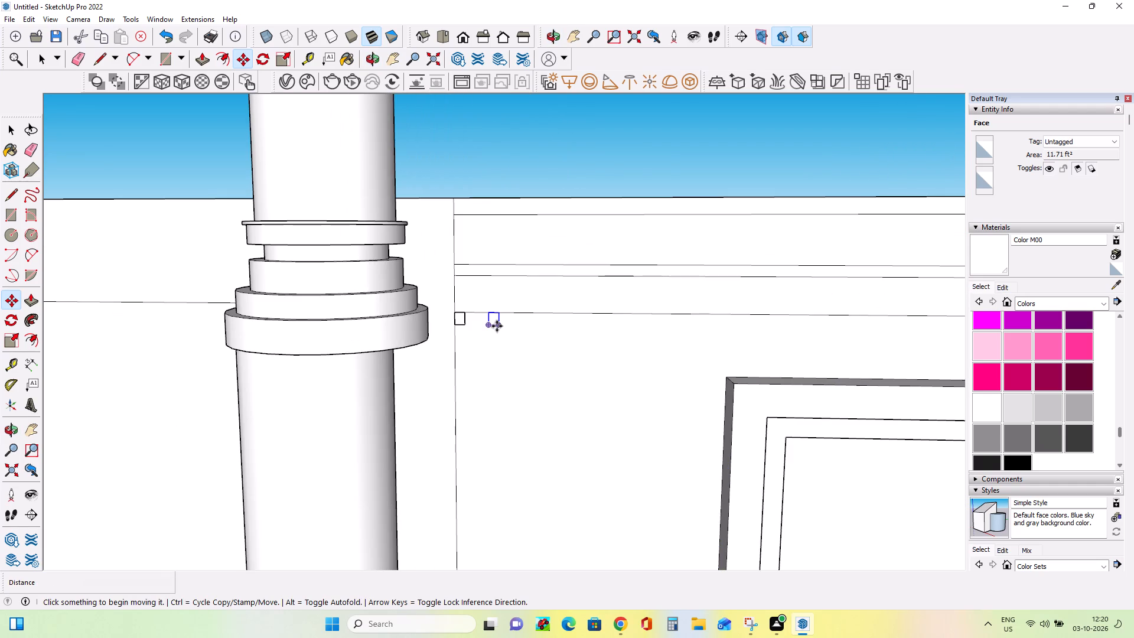
{"action": "left_click", "coordinate": [497, 326]}
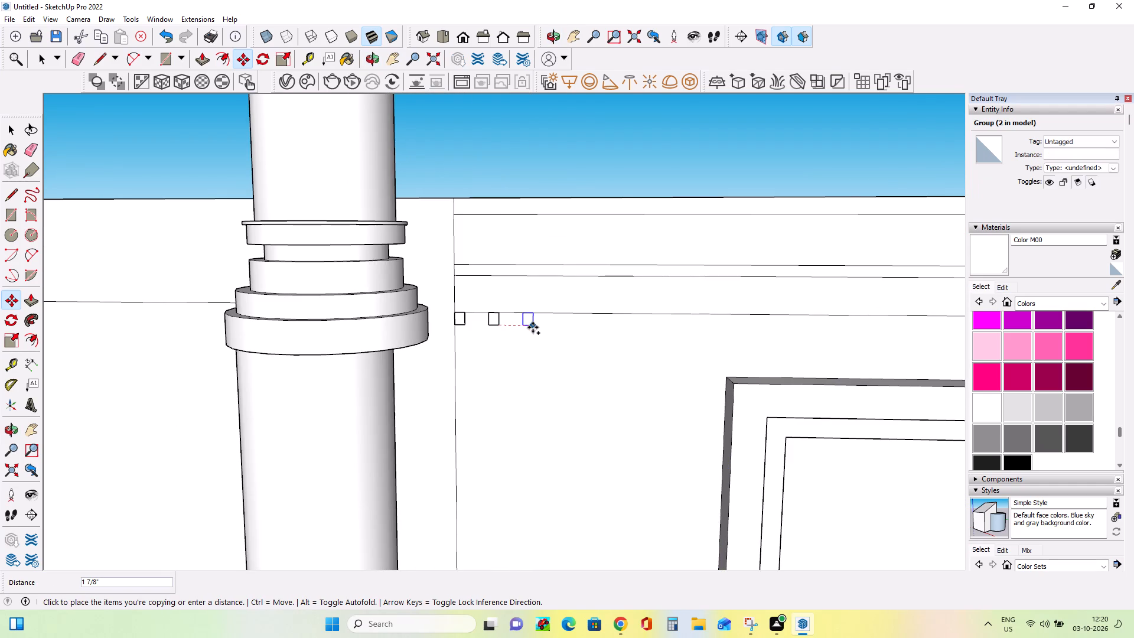
{"action": "left_click", "coordinate": [533, 327]}
{"action": "left_click", "coordinate": [534, 327], "text": "ctrl"}
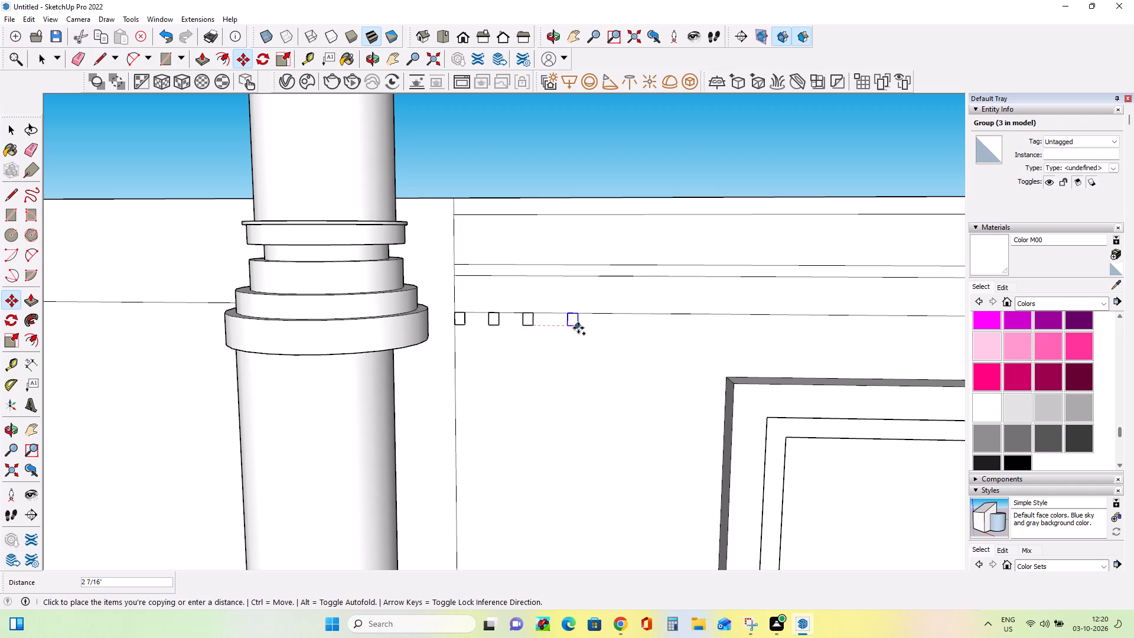
{"action": "left_click", "coordinate": [569, 328]}
{"action": "left_click", "coordinate": [568, 328]}
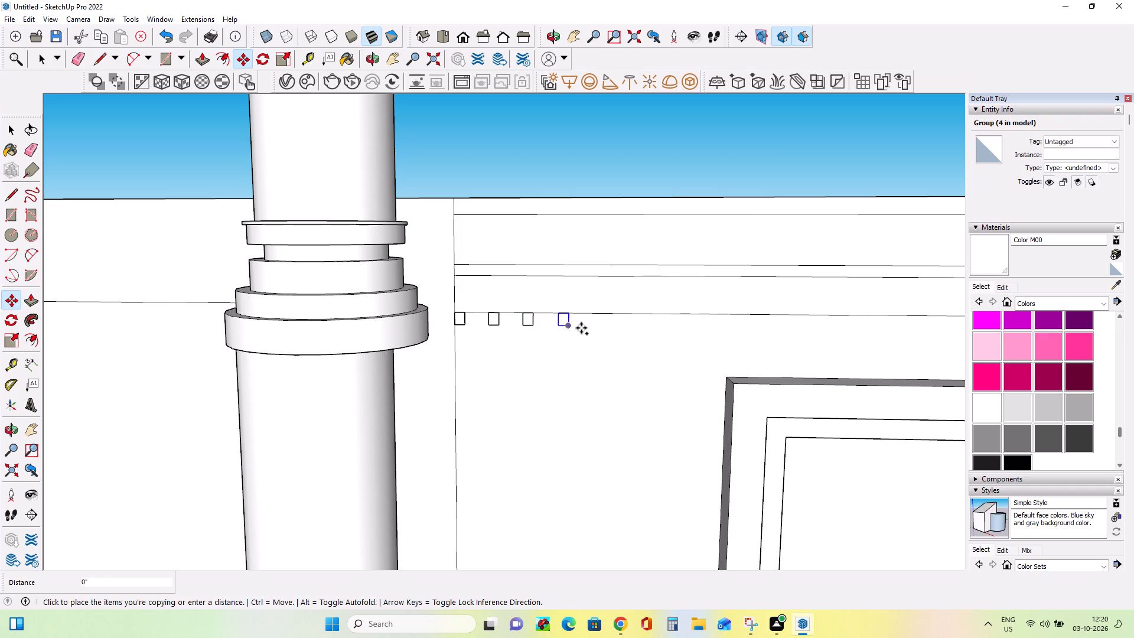
{"action": "left_click", "coordinate": [606, 330]}
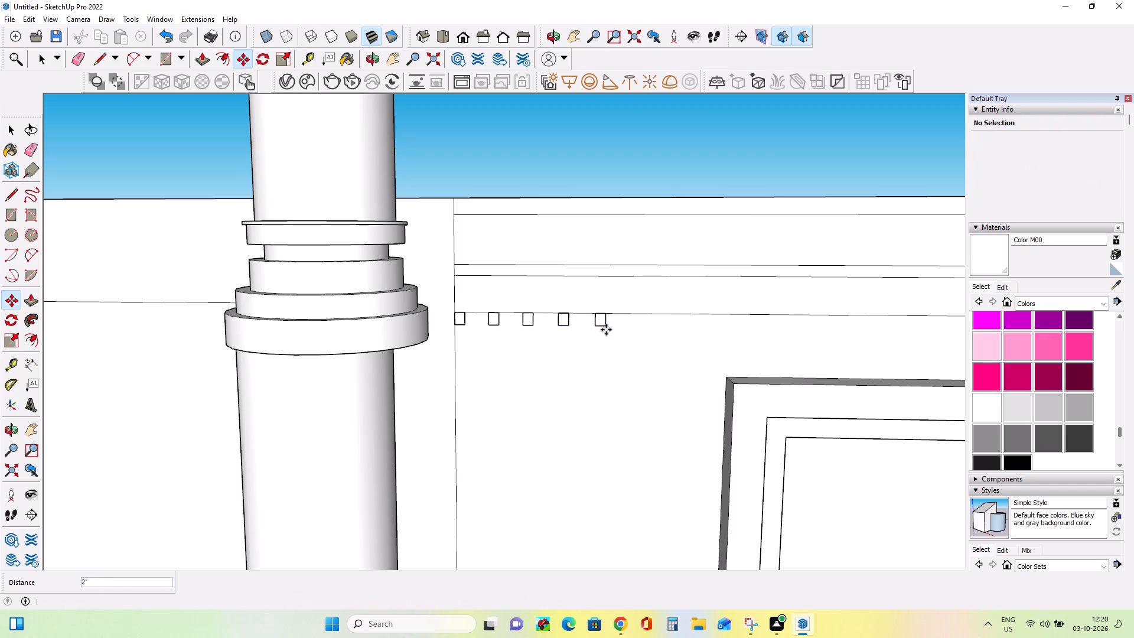
{"action": "left_click", "coordinate": [606, 330]}
{"action": "key", "text": "Escape"}
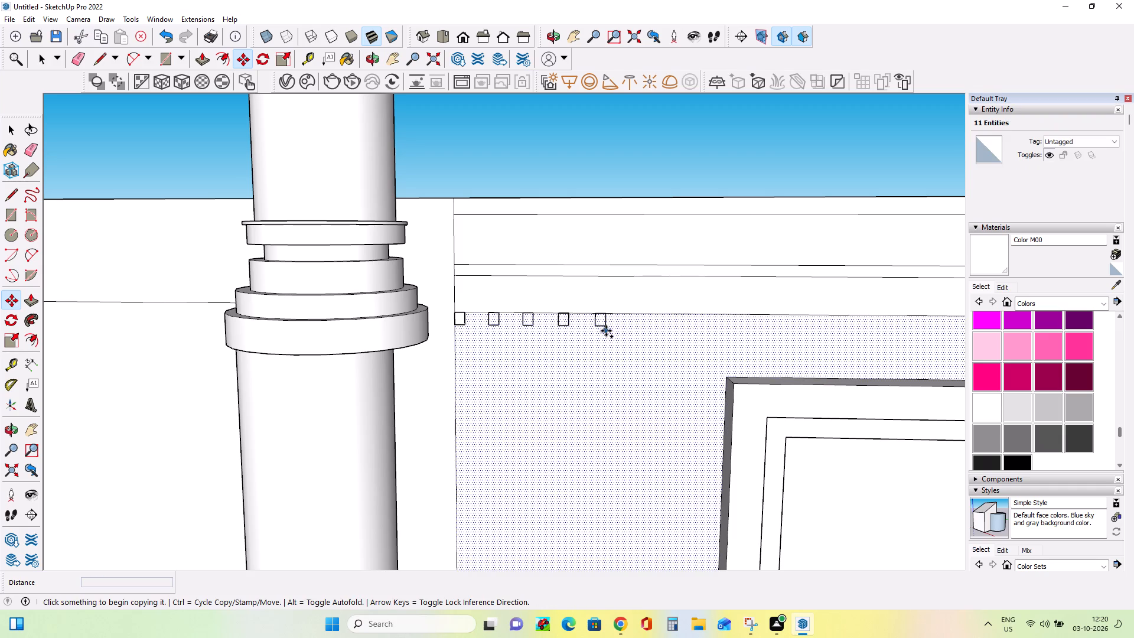
Copy the fifth small rectangle onward twice along the band line, at distances of about 2" and 2 1/16".
{"action": "left_click", "coordinate": [606, 326]}
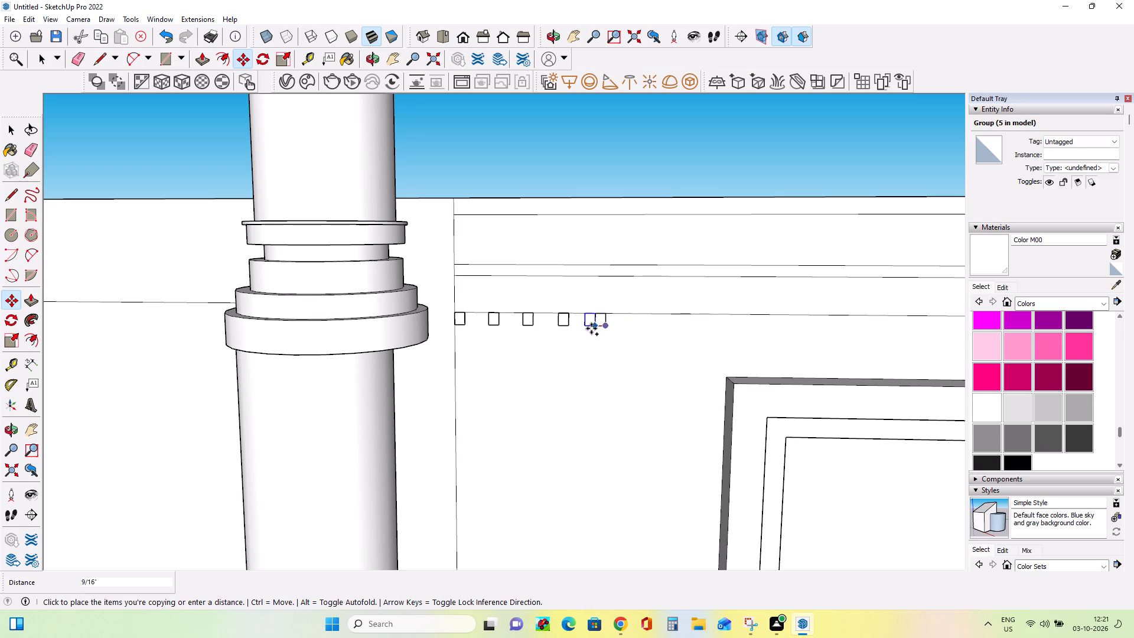
{"action": "left_click", "coordinate": [643, 328]}
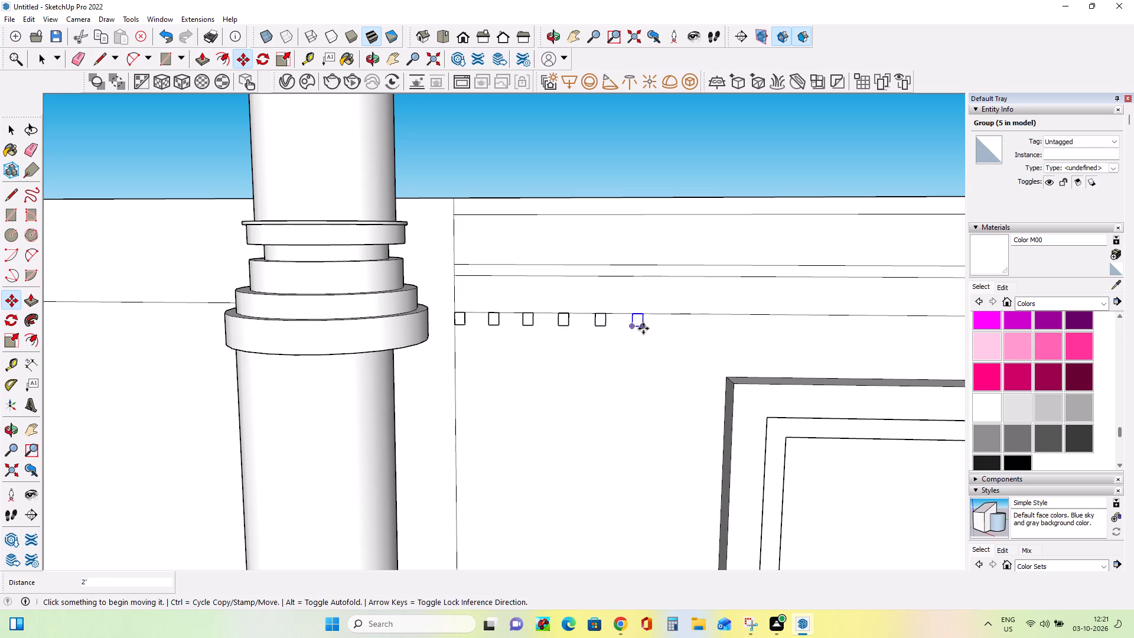
{"action": "left_click", "coordinate": [643, 328]}
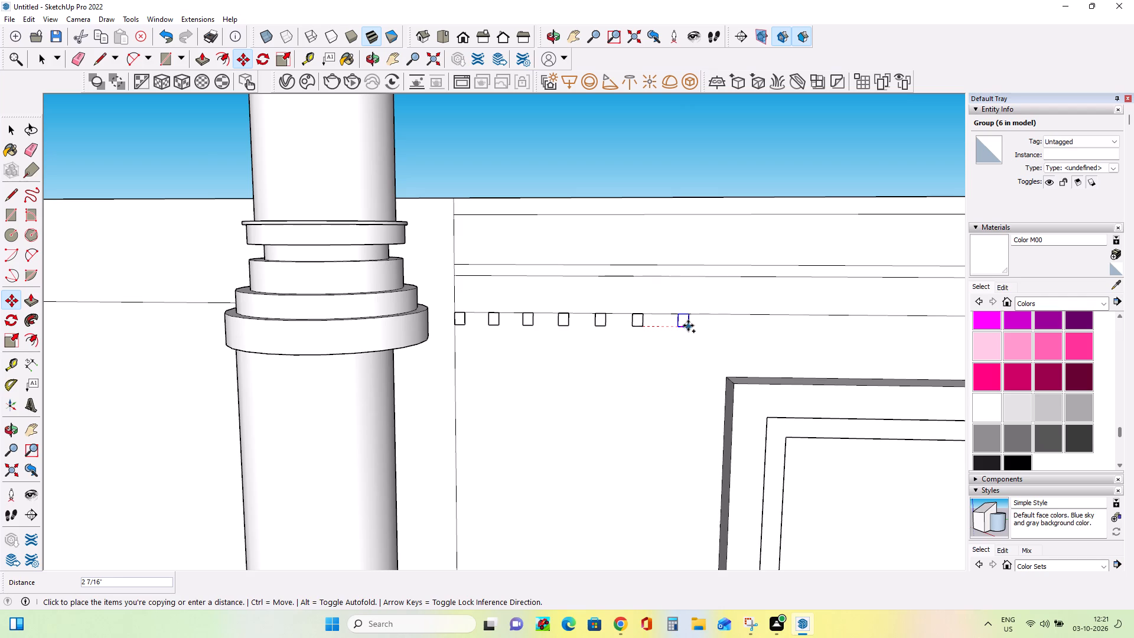
{"action": "left_click", "coordinate": [681, 325]}
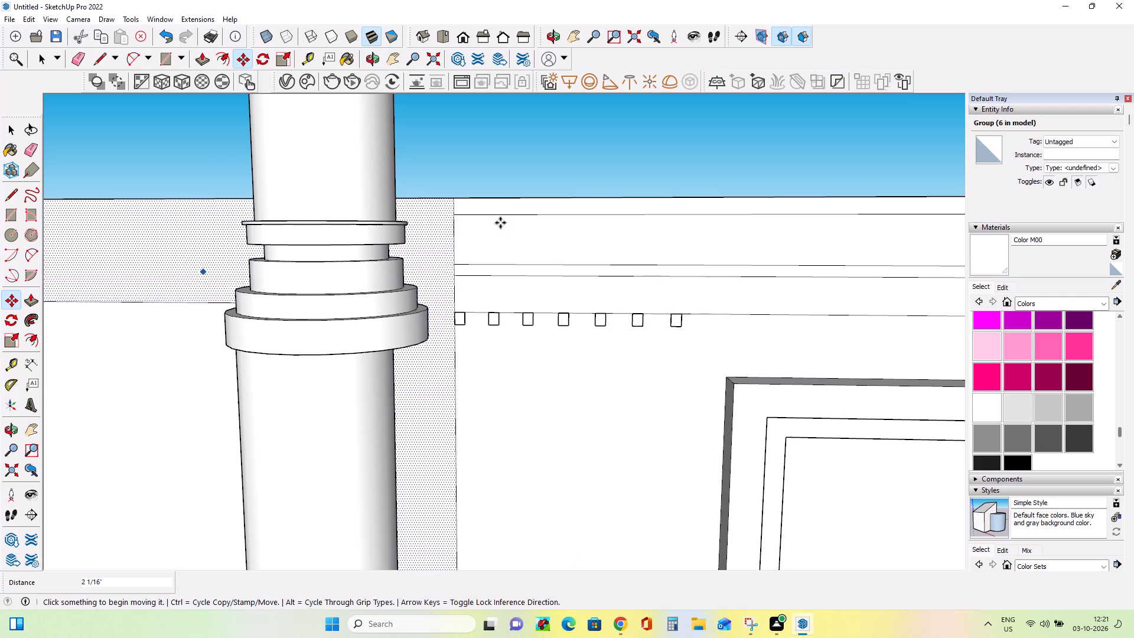
Examine the spacing of the small rectangle row against the cornice bands and the upper facade.
{"action": "scroll", "coordinate": [412, 409], "scroll_direction": "down", "scroll_amount": 7}
{"action": "scroll", "coordinate": [560, 376], "scroll_direction": "down", "scroll_amount": 3}
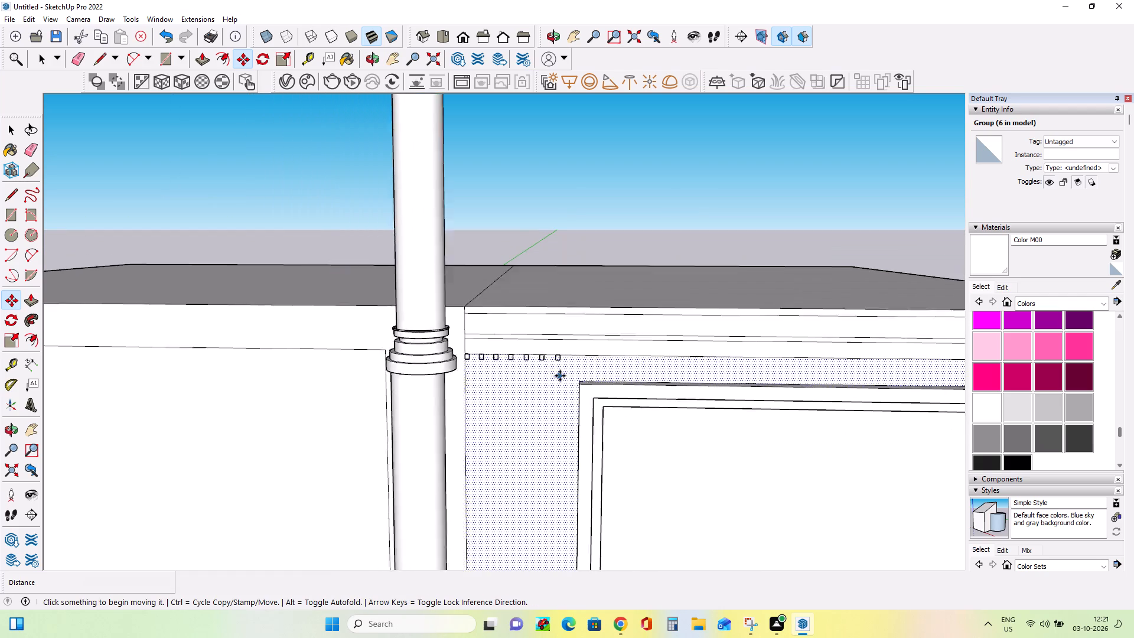
{"action": "scroll", "coordinate": [560, 376], "scroll_direction": "down", "scroll_amount": 2}
{"action": "scroll", "coordinate": [627, 389], "scroll_direction": "down", "scroll_amount": 3}
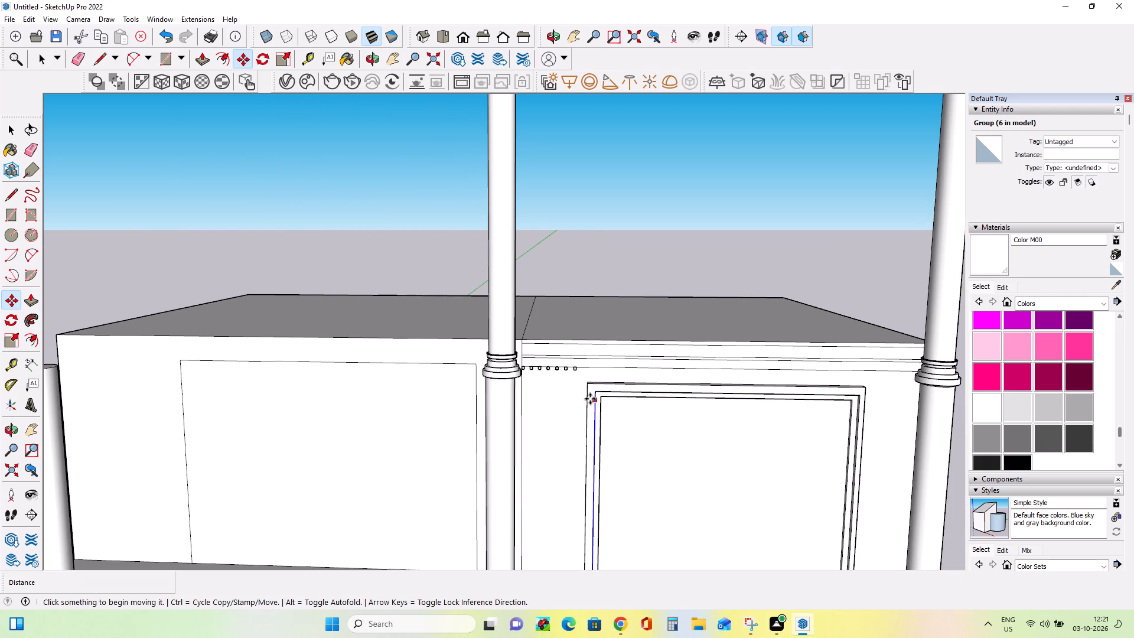
{"action": "scroll", "coordinate": [589, 399], "scroll_direction": "up", "scroll_amount": 1}
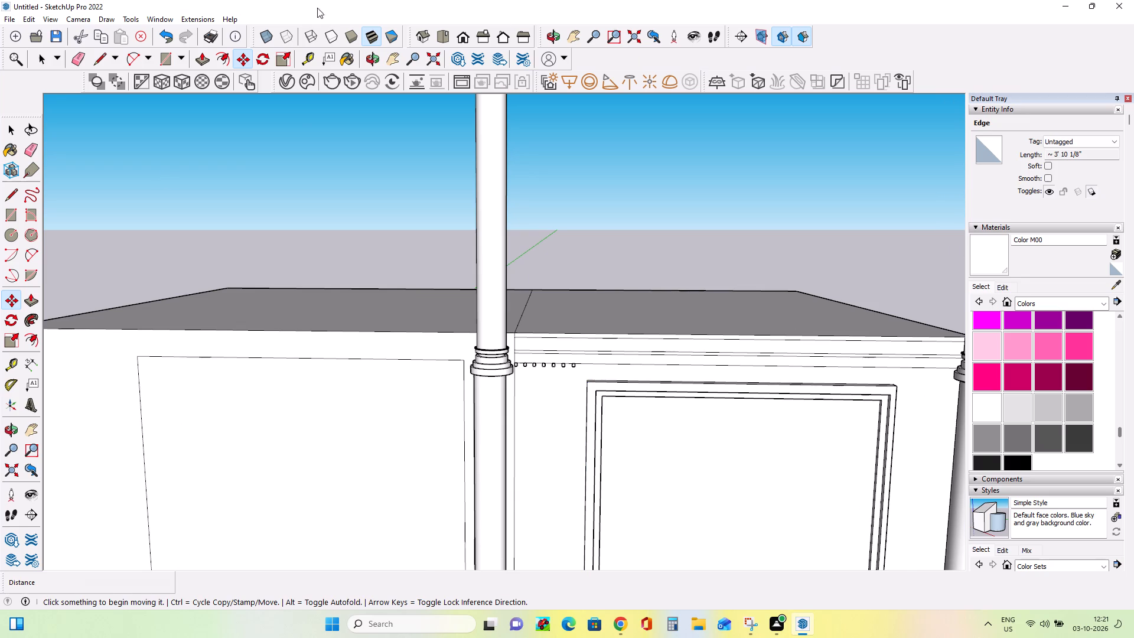
{"action": "left_click", "coordinate": [12, 131]}
{"action": "left_click", "coordinate": [268, 195]}
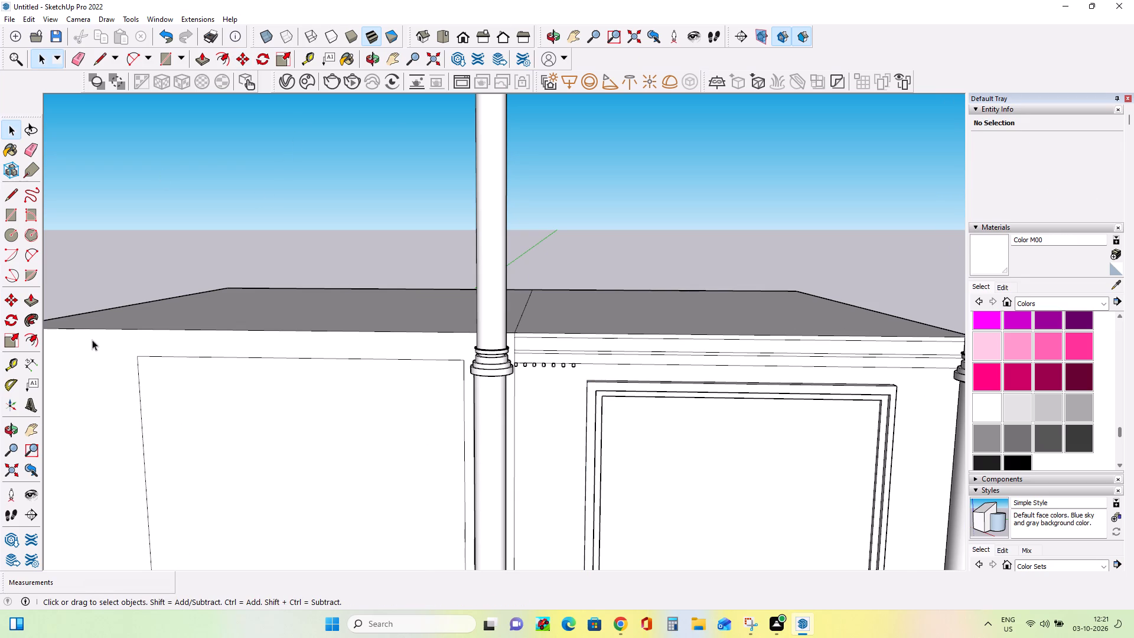
{"action": "left_click", "coordinate": [30, 429]}
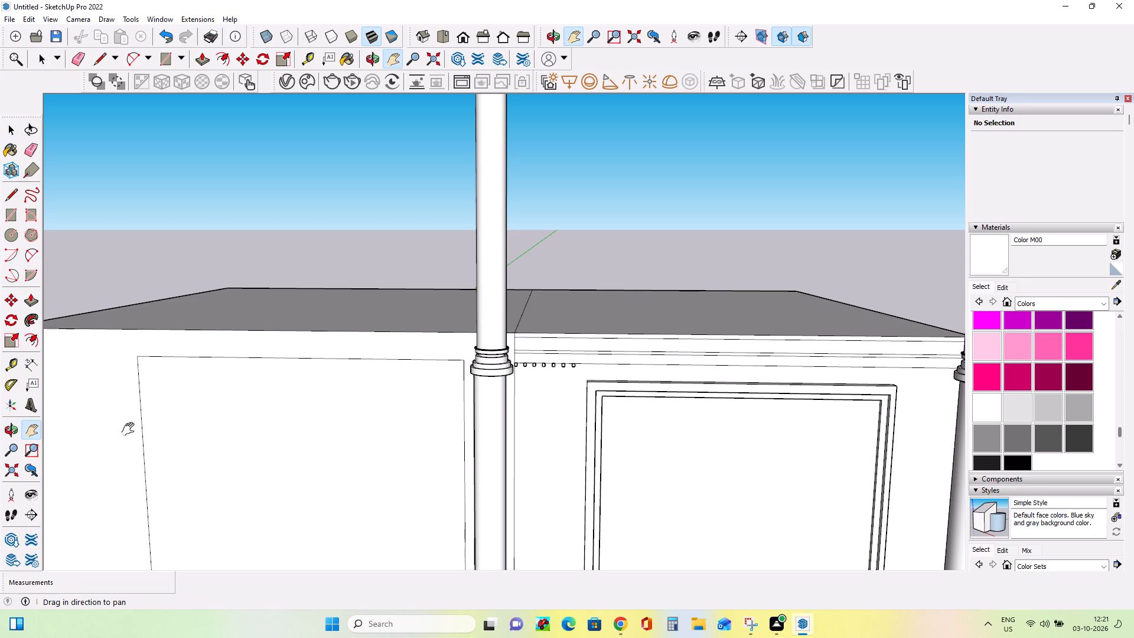
{"action": "left_click_drag", "start_coordinate": [390, 429], "coordinate": [340, 321]}
{"action": "scroll", "coordinate": [493, 402], "scroll_direction": "down", "scroll_amount": 3}
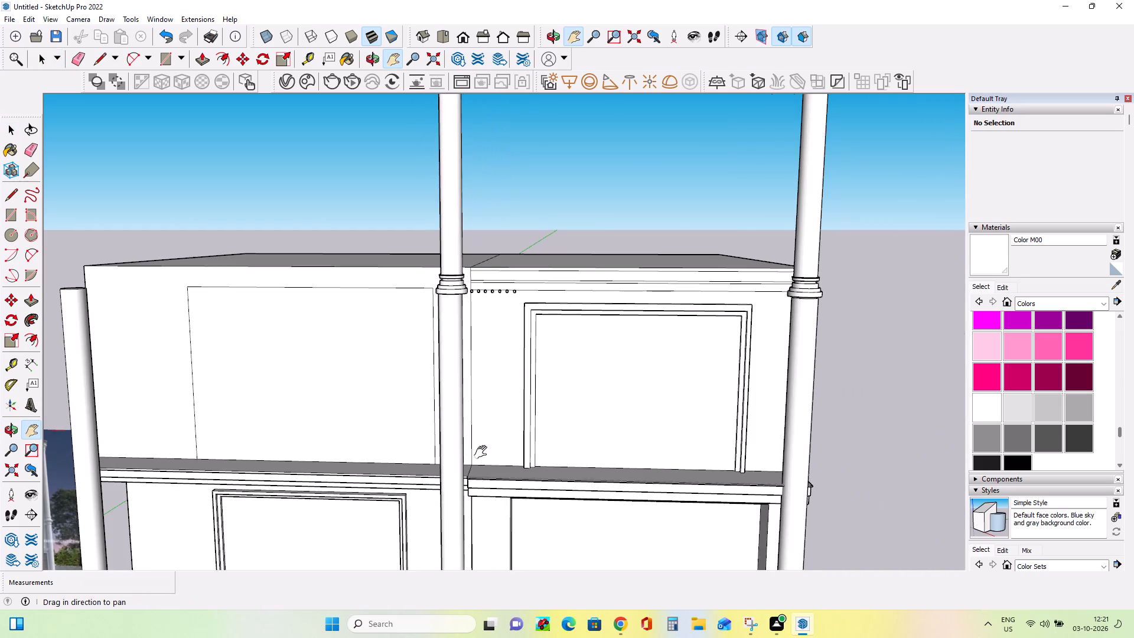
{"action": "scroll", "coordinate": [483, 453], "scroll_direction": "down", "scroll_amount": 4}
{"action": "middle_click_drag", "start_coordinate": [486, 473], "coordinate": [519, 445]}
{"action": "scroll", "coordinate": [487, 351], "scroll_direction": "up", "scroll_amount": 9}
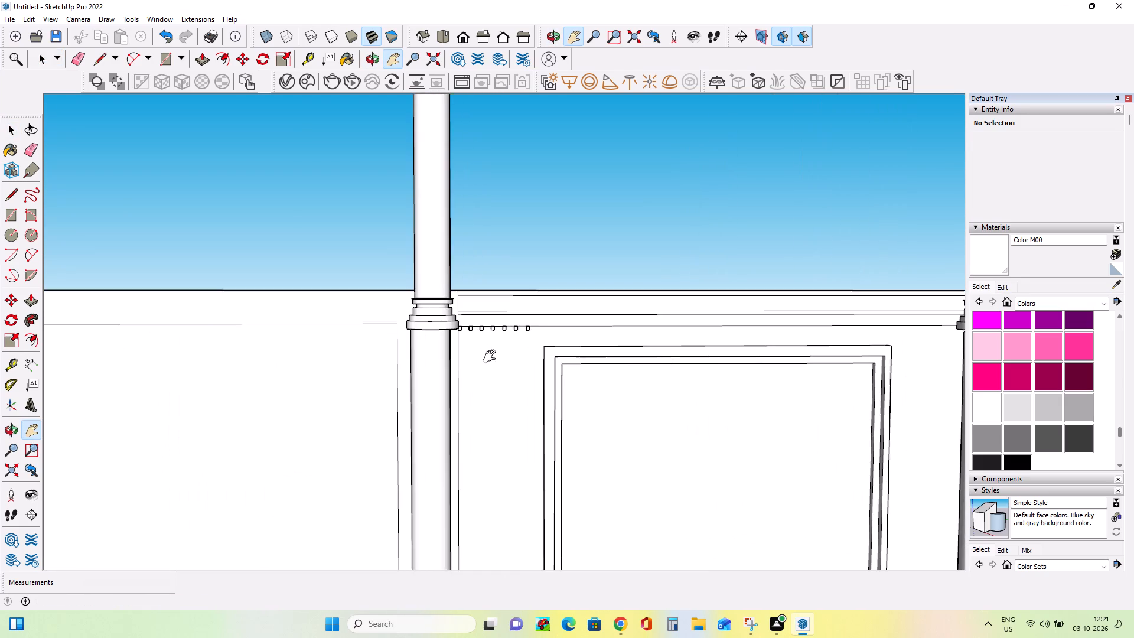
{"action": "scroll", "coordinate": [561, 338], "scroll_direction": "down", "scroll_amount": 1}
{"action": "middle_click_drag", "start_coordinate": [595, 382], "coordinate": [587, 380]}
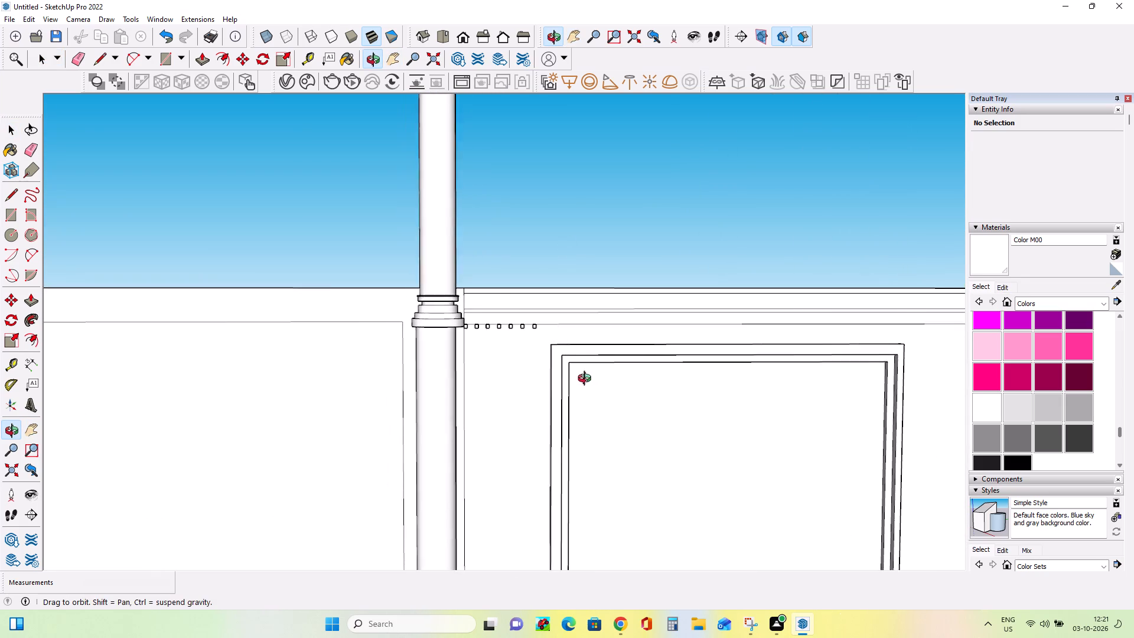
{"action": "middle_click_drag", "start_coordinate": [587, 380], "coordinate": [539, 359]}
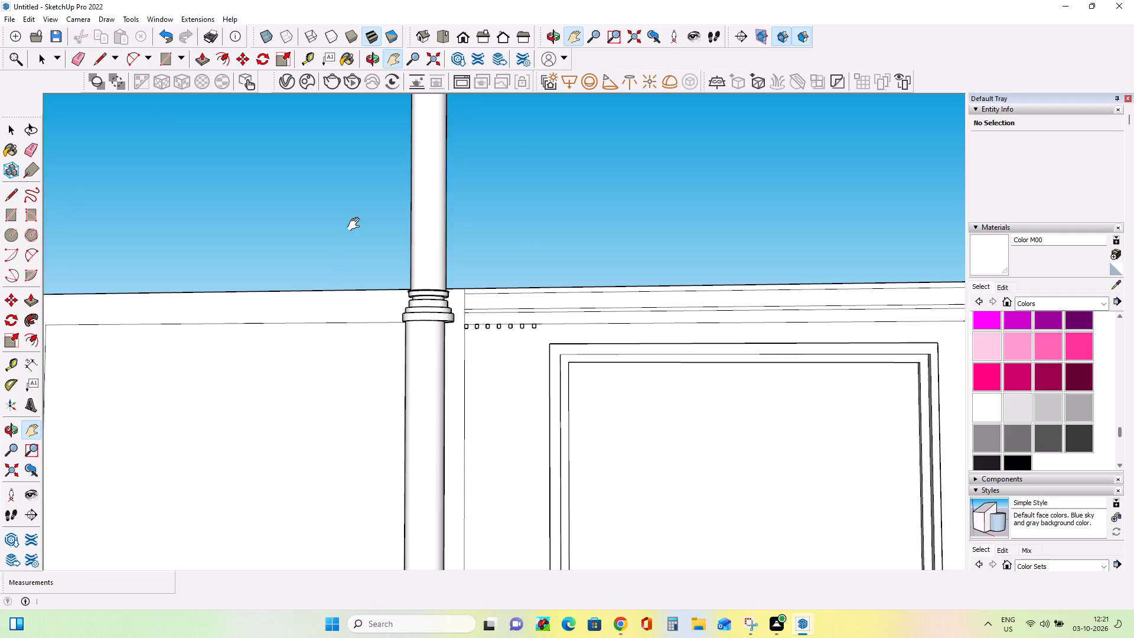
Copy the seventh small rectangle onward twice along the lowest band line, at distances of about 2 3/8" and 2 1/2".
{"action": "left_click", "coordinate": [16, 132]}
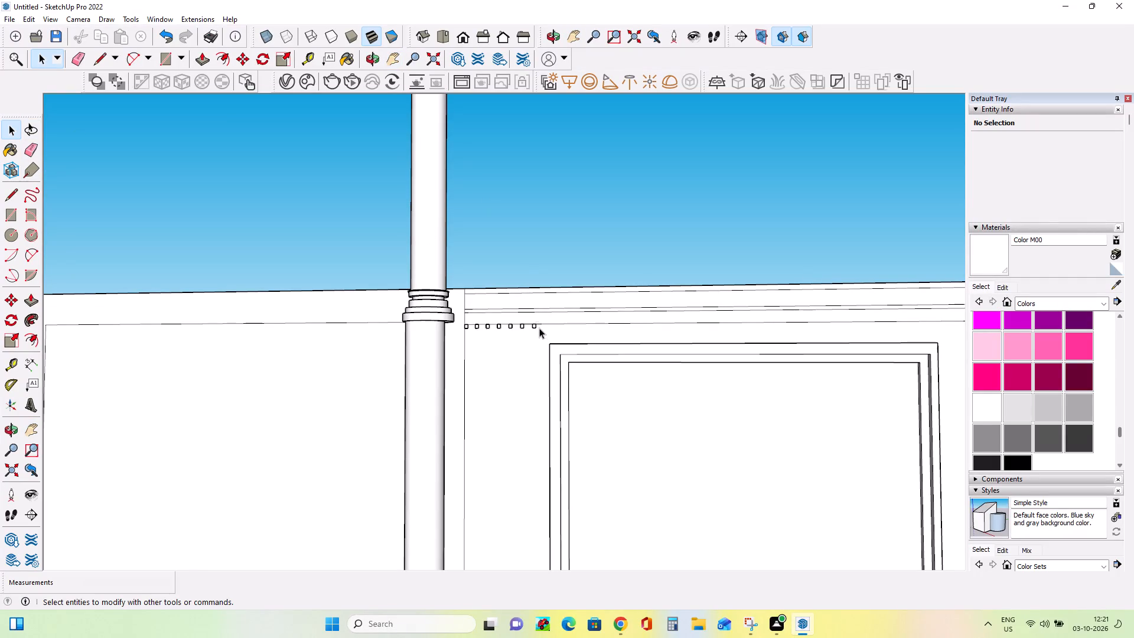
{"action": "left_click", "coordinate": [535, 326]}
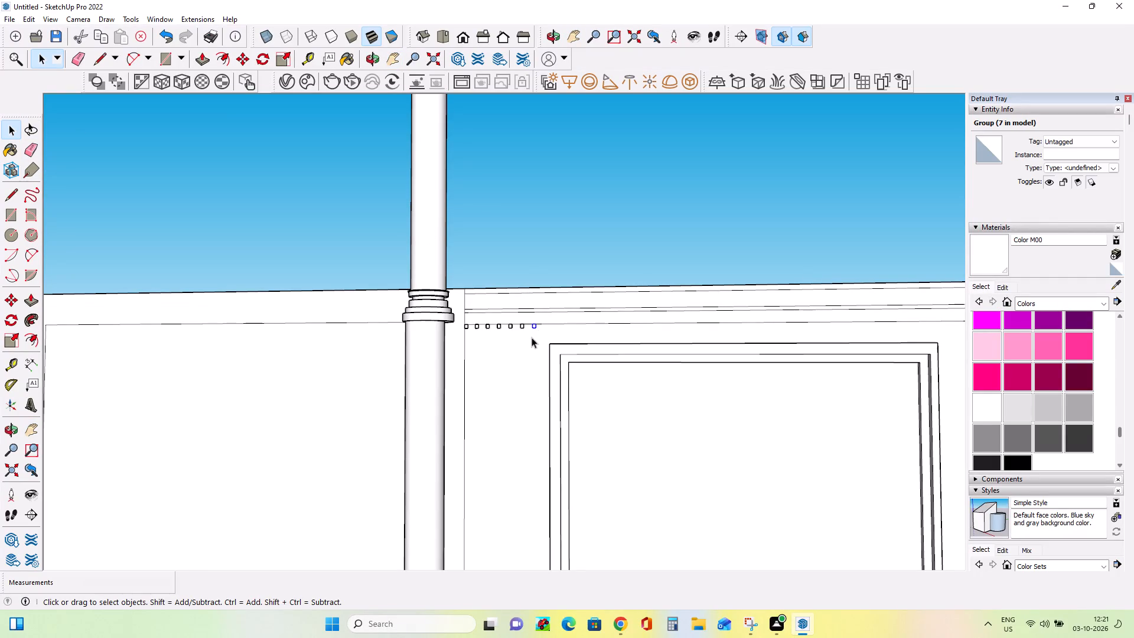
{"action": "left_click", "coordinate": [12, 296]}
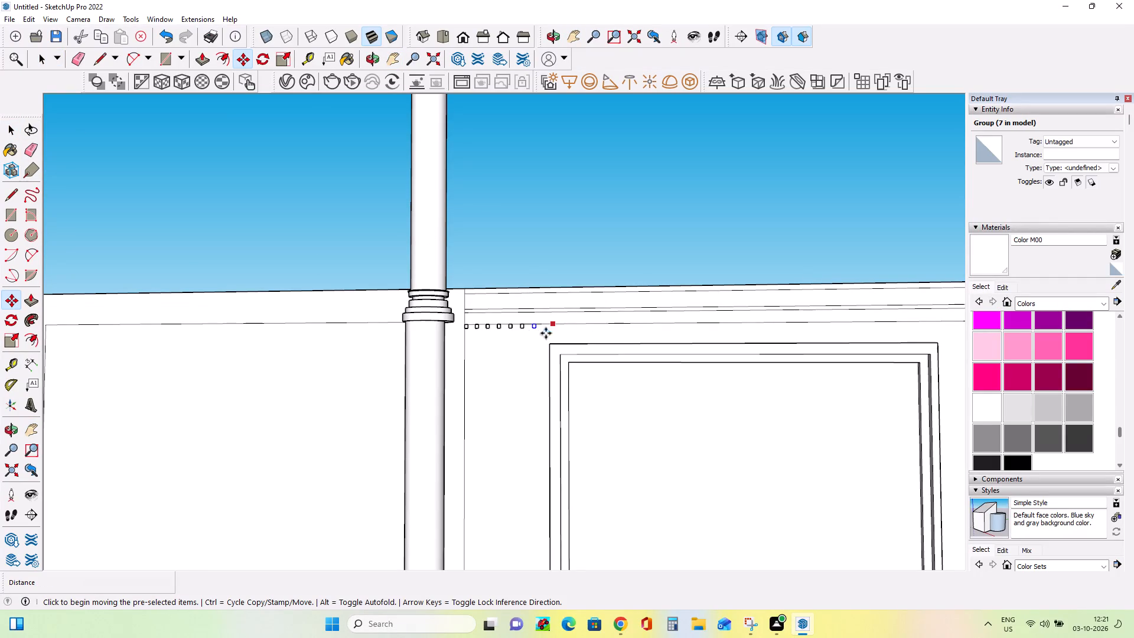
{"action": "scroll", "coordinate": [540, 334], "scroll_direction": "up", "scroll_amount": 8}
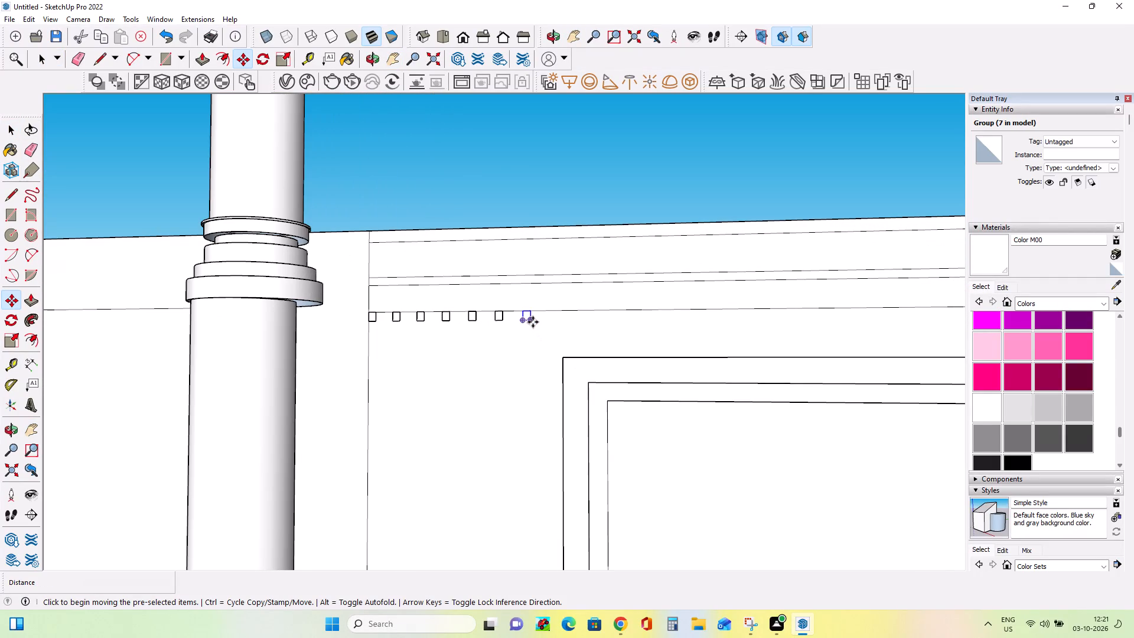
{"action": "left_click", "coordinate": [533, 322]}
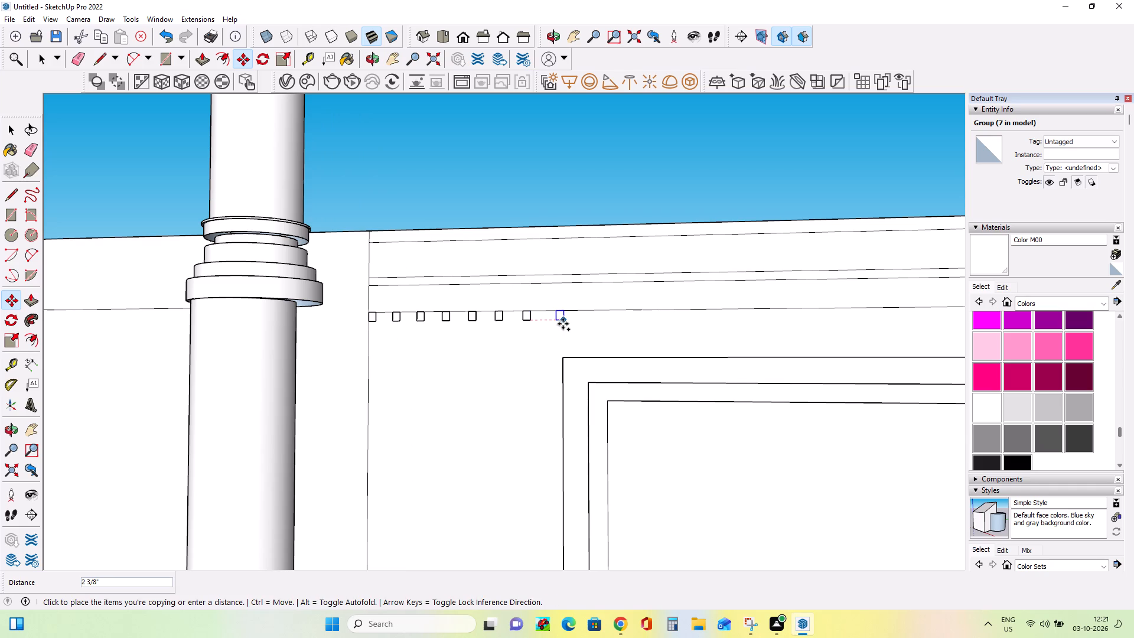
{"action": "left_click", "coordinate": [563, 324]}
{"action": "left_click", "coordinate": [564, 324]}
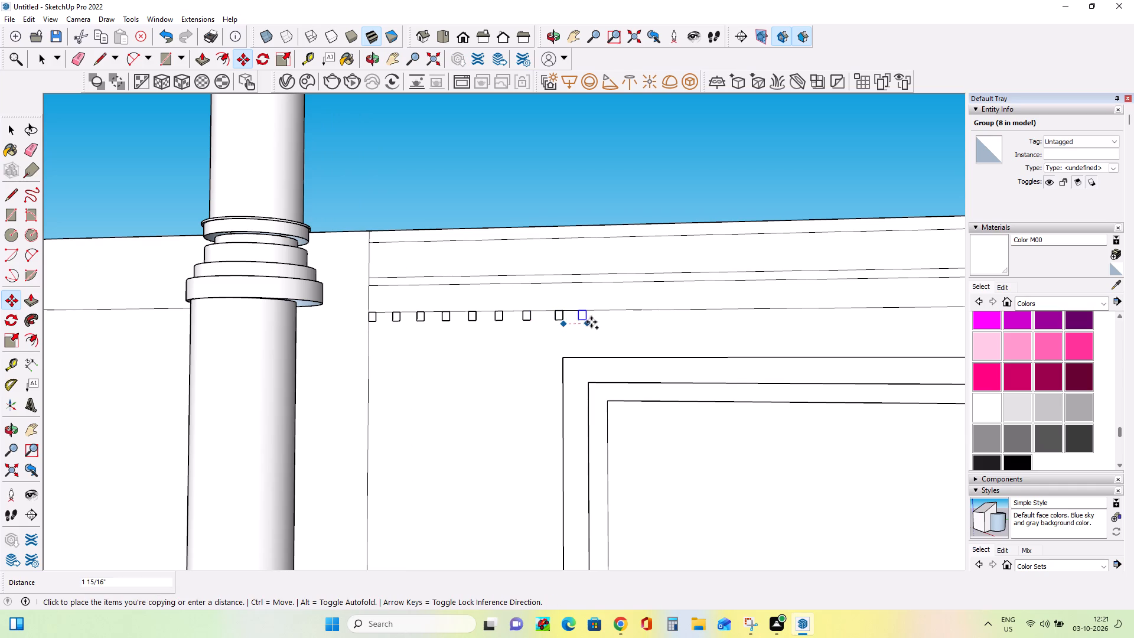
{"action": "left_click", "coordinate": [599, 321]}
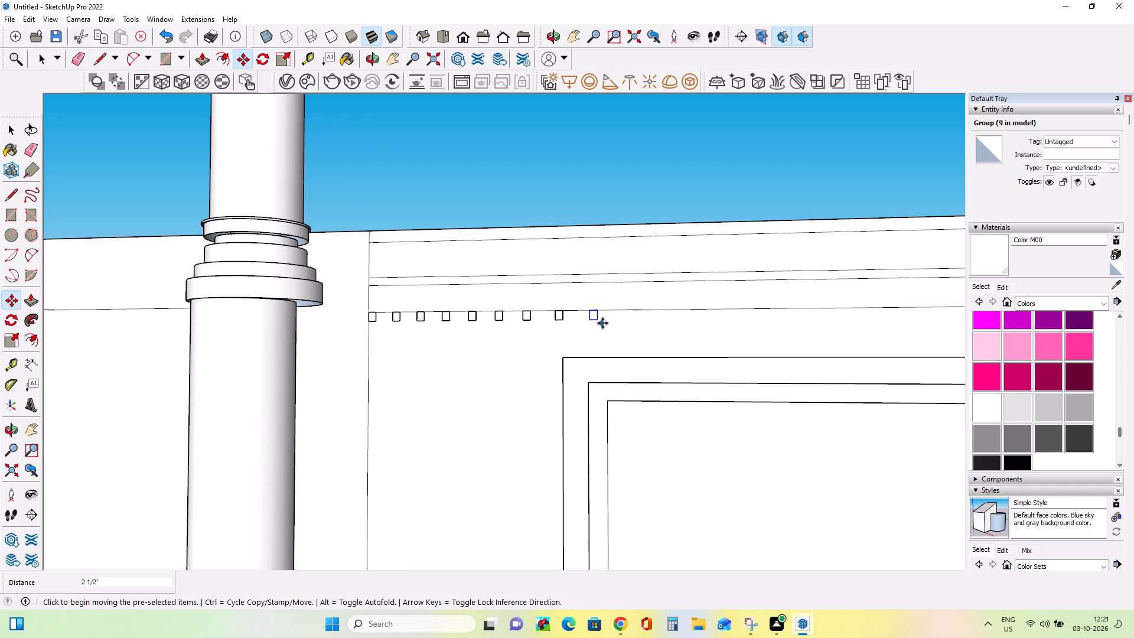
Copy the ninth small rectangle onward three times along the band line, at distances of about 2 11/16", 3 1/4" and 3 11/16".
{"action": "left_click", "coordinate": [599, 321]}
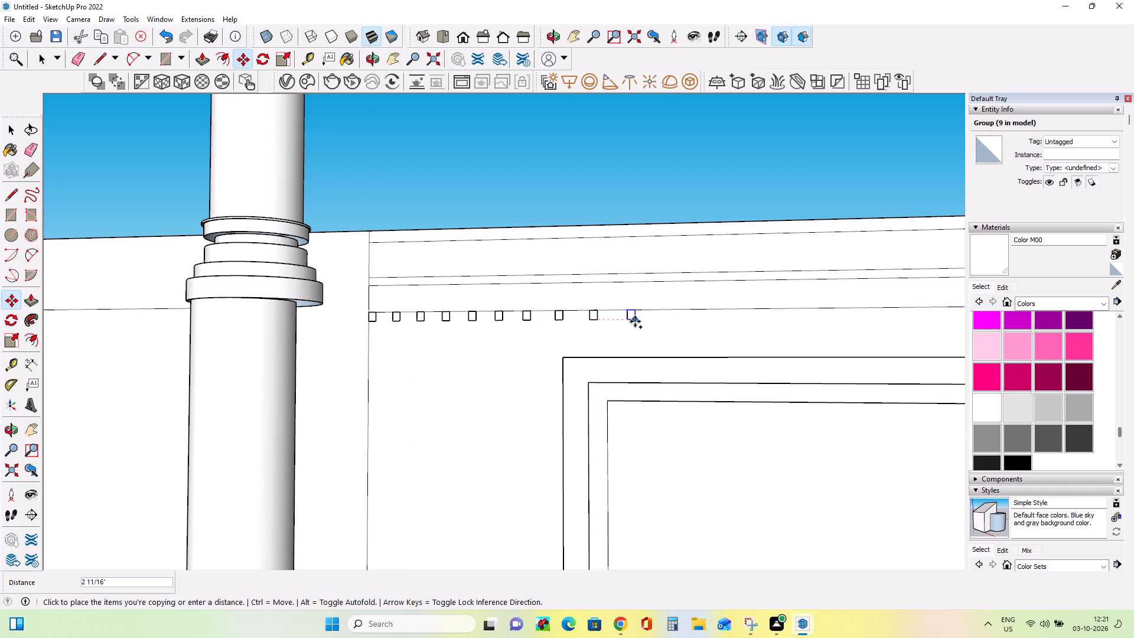
{"action": "left_click", "coordinate": [633, 321]}
{"action": "left_click", "coordinate": [636, 321]}
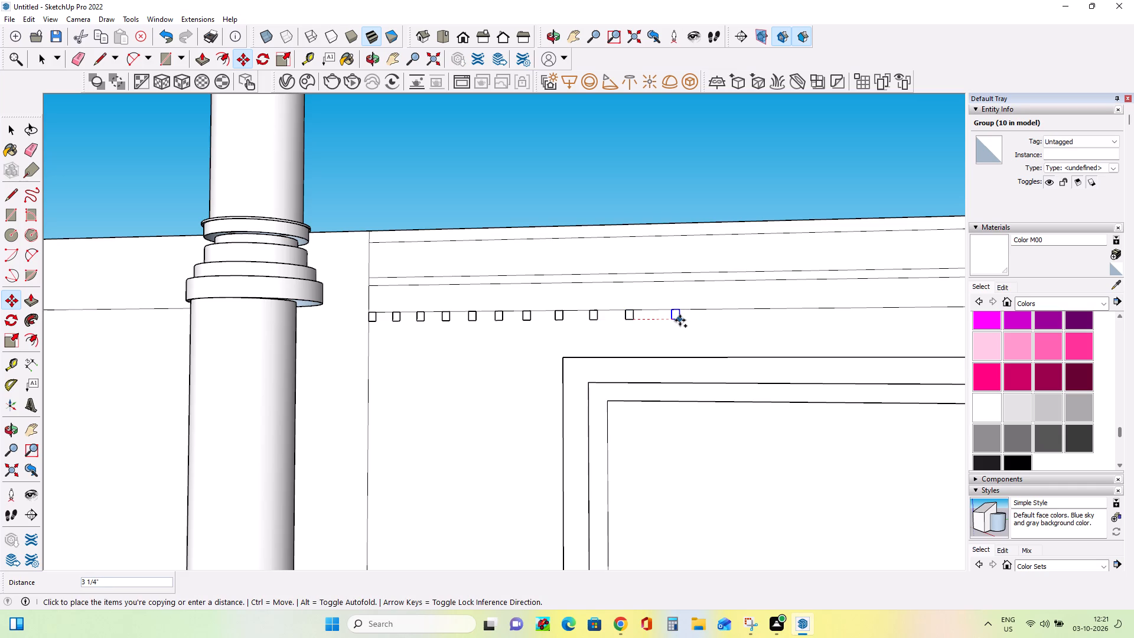
{"action": "left_click", "coordinate": [680, 320]}
{"action": "left_click", "coordinate": [680, 320]}
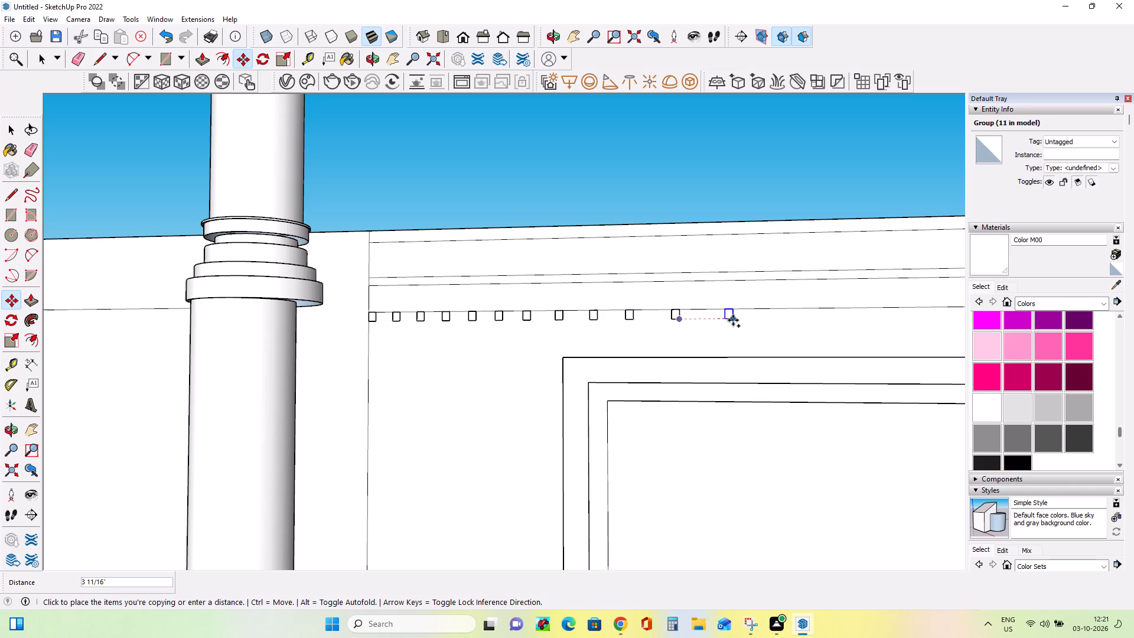
{"action": "left_click", "coordinate": [733, 320]}
Copy the twelfth small rectangle onward four times along the band line, spacing the copies about 3" to 3 11/16" apart.
{"action": "scroll", "coordinate": [738, 324], "scroll_direction": "down", "scroll_amount": 9}
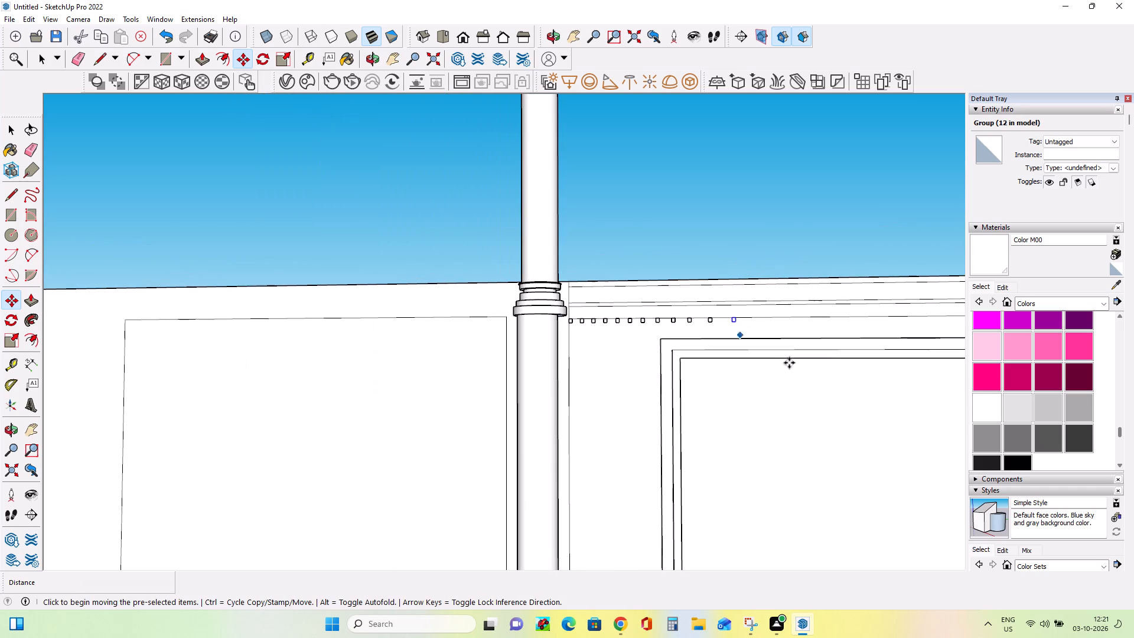
{"action": "scroll", "coordinate": [835, 344], "scroll_direction": "up", "scroll_amount": 10}
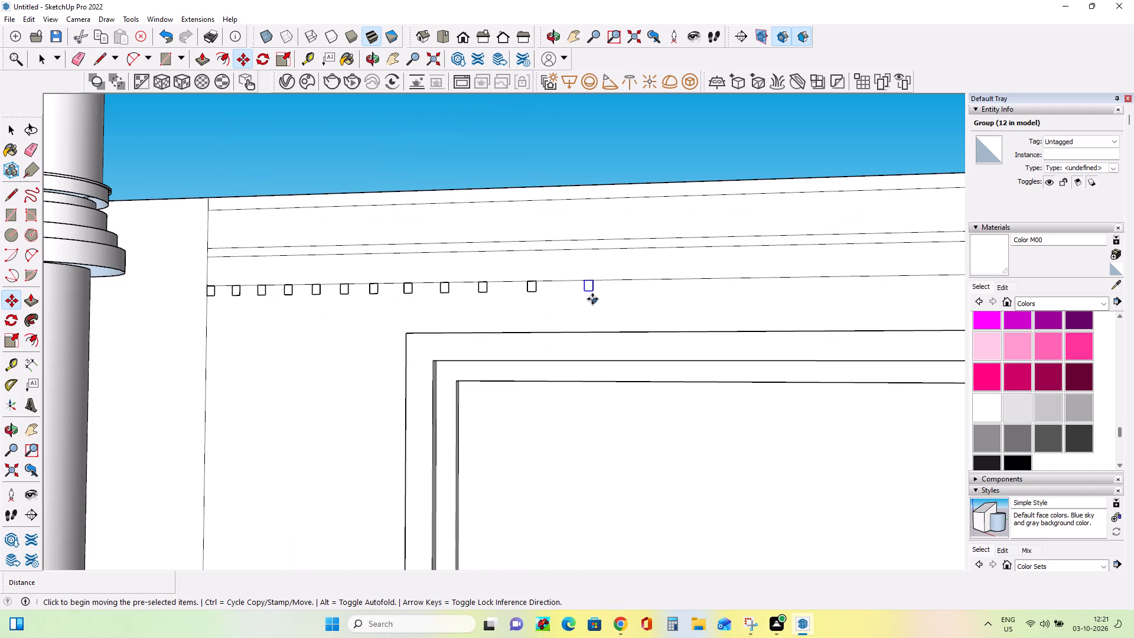
{"action": "left_click", "coordinate": [593, 290]}
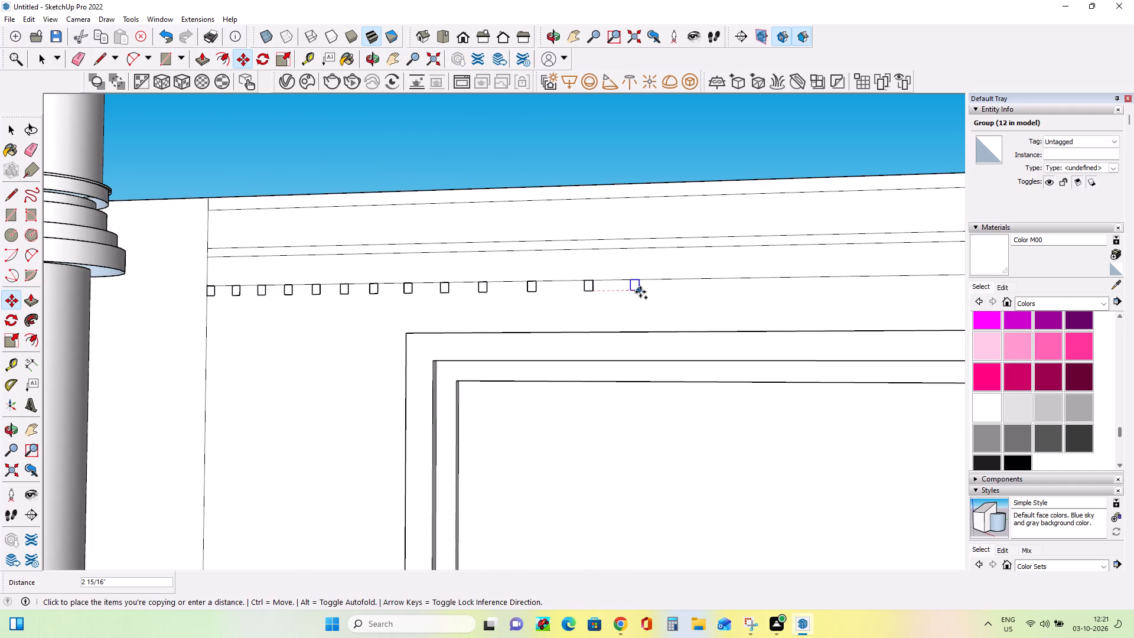
{"action": "left_click", "coordinate": [642, 292]}
{"action": "left_click", "coordinate": [642, 292]}
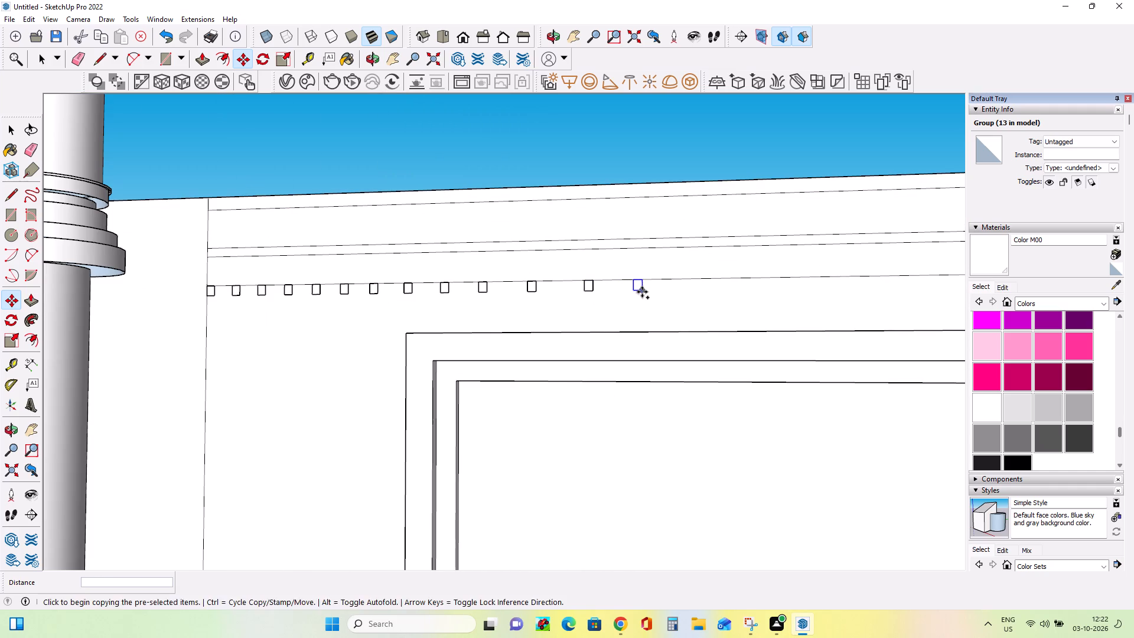
{"action": "left_click", "coordinate": [702, 290]}
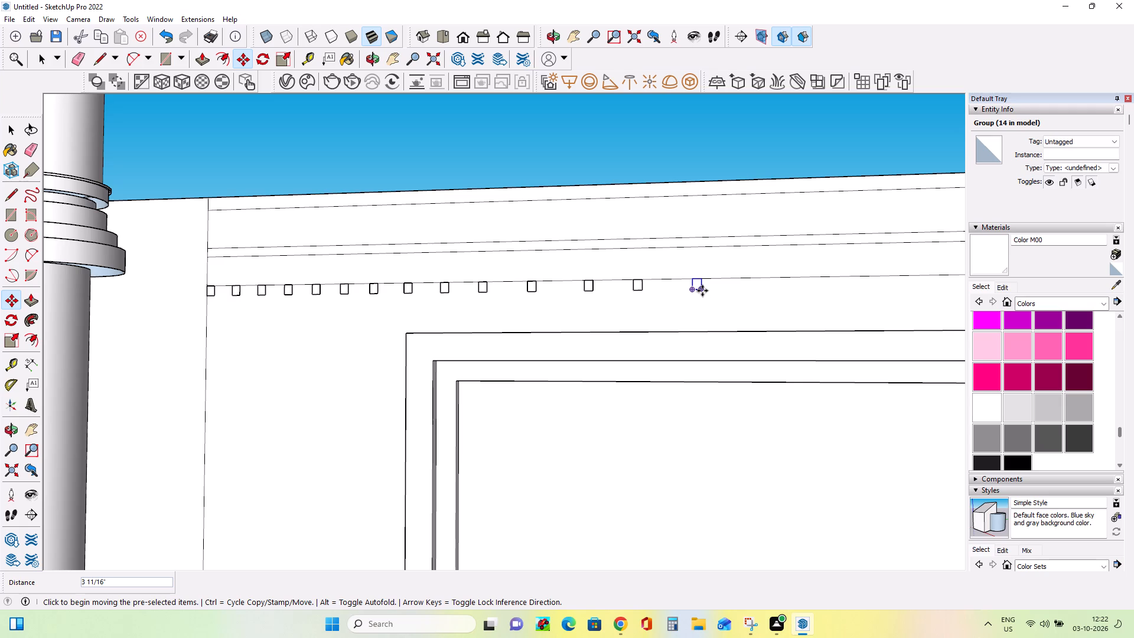
{"action": "left_click", "coordinate": [702, 291]}
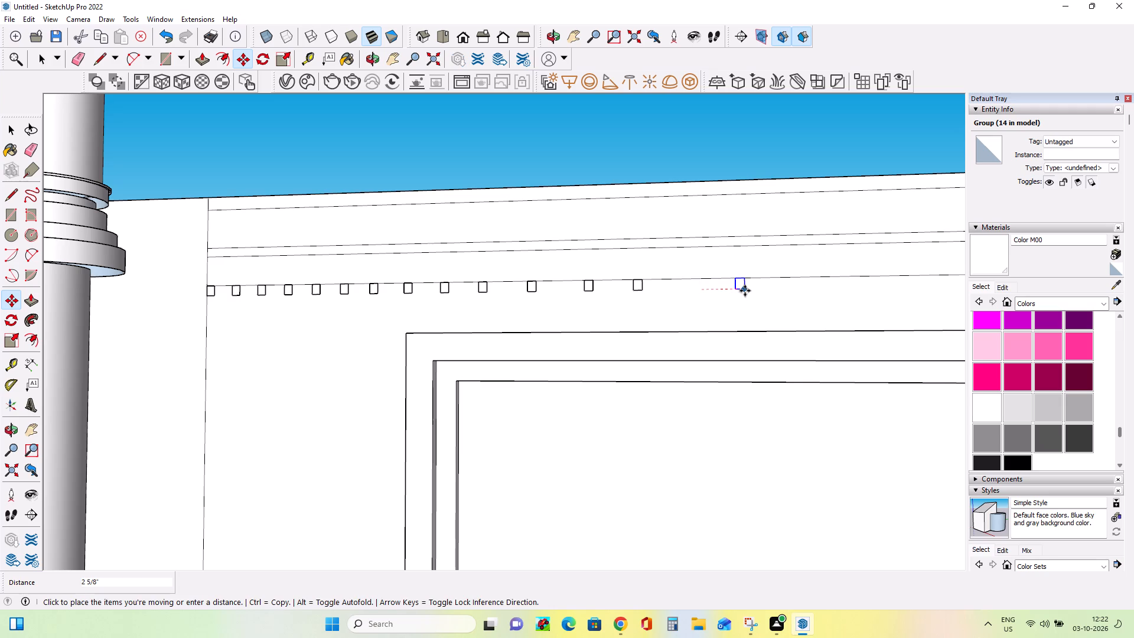
{"action": "left_click", "coordinate": [755, 289]}
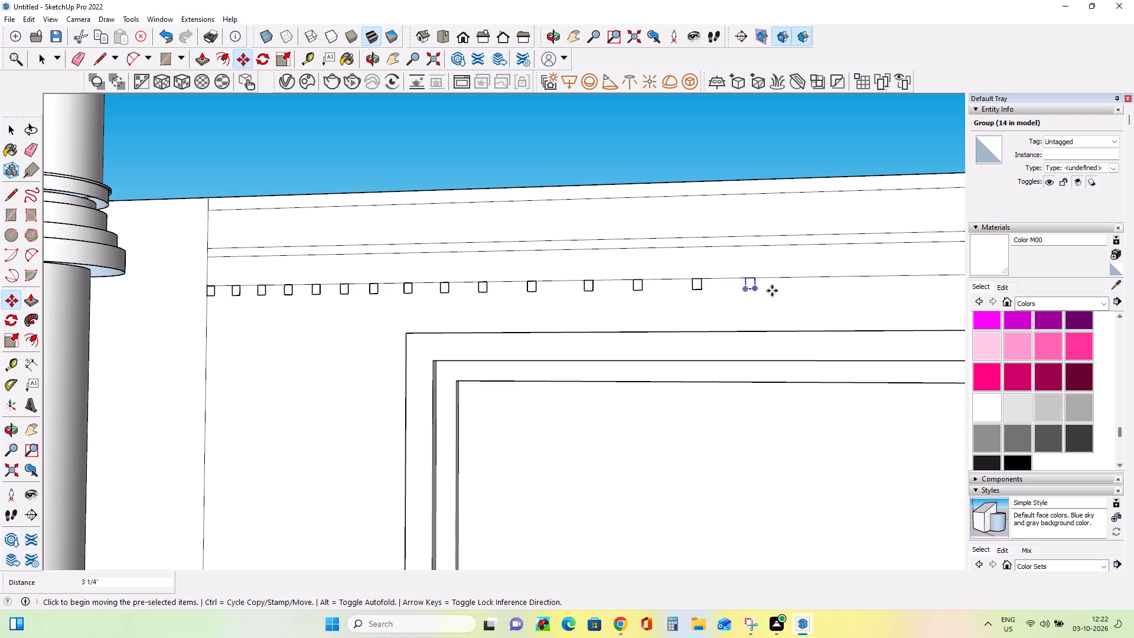
{"action": "left_click", "coordinate": [758, 287]}
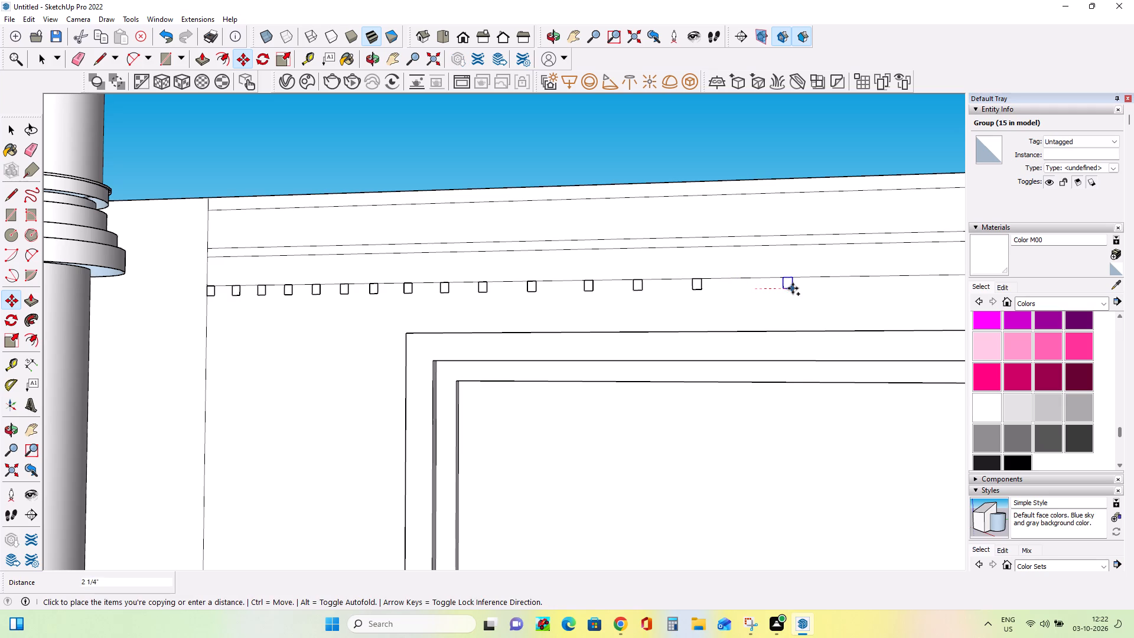
{"action": "left_click", "coordinate": [807, 287]}
Copy the sixteenth small rectangle onward three times above the window frame, at distances of about 3 3/4", 4 7/16" and 4 11/16".
{"action": "scroll", "coordinate": [853, 292], "scroll_direction": "down", "scroll_amount": 5}
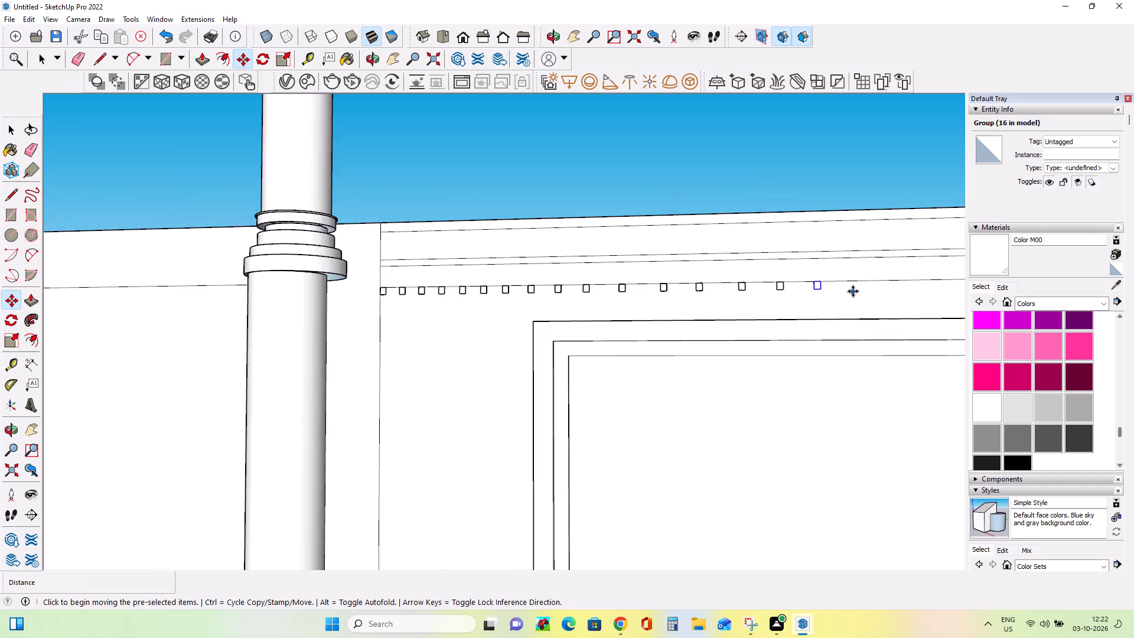
{"action": "scroll", "coordinate": [853, 291], "scroll_direction": "down", "scroll_amount": 13}
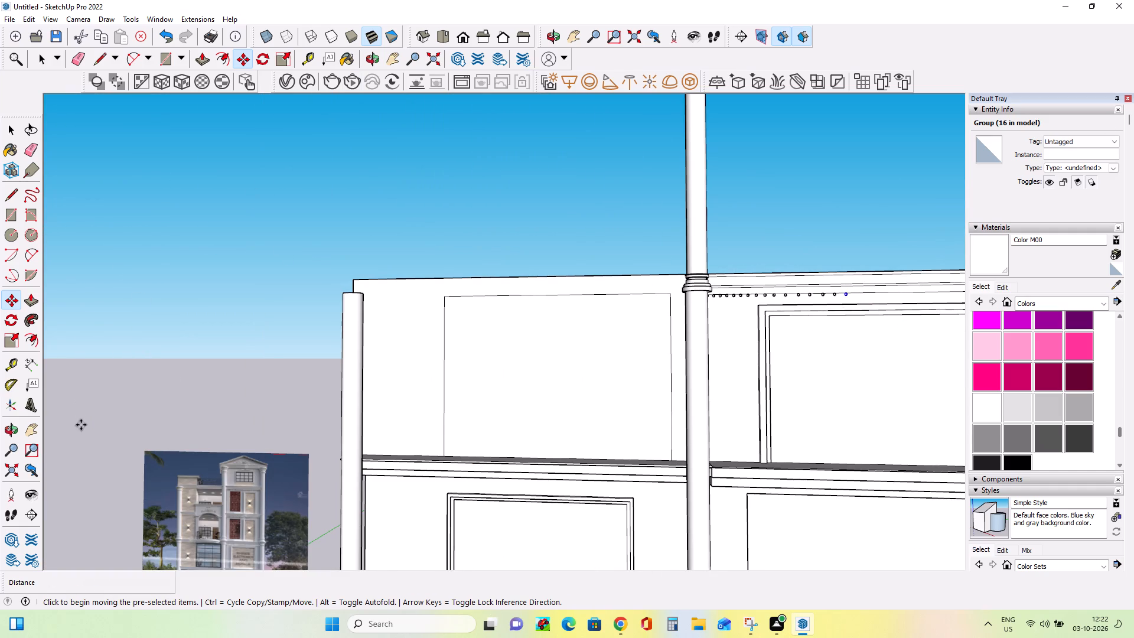
{"action": "left_click", "coordinate": [33, 429]}
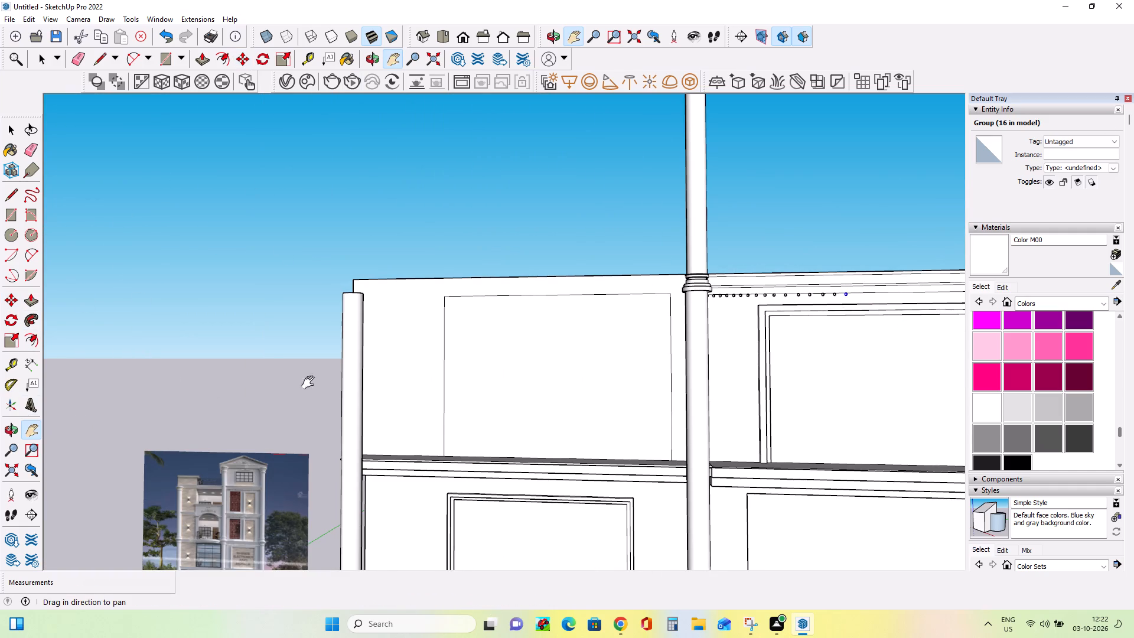
{"action": "left_click_drag", "start_coordinate": [582, 378], "coordinate": [359, 344]}
{"action": "scroll", "coordinate": [620, 277], "scroll_direction": "up", "scroll_amount": 7}
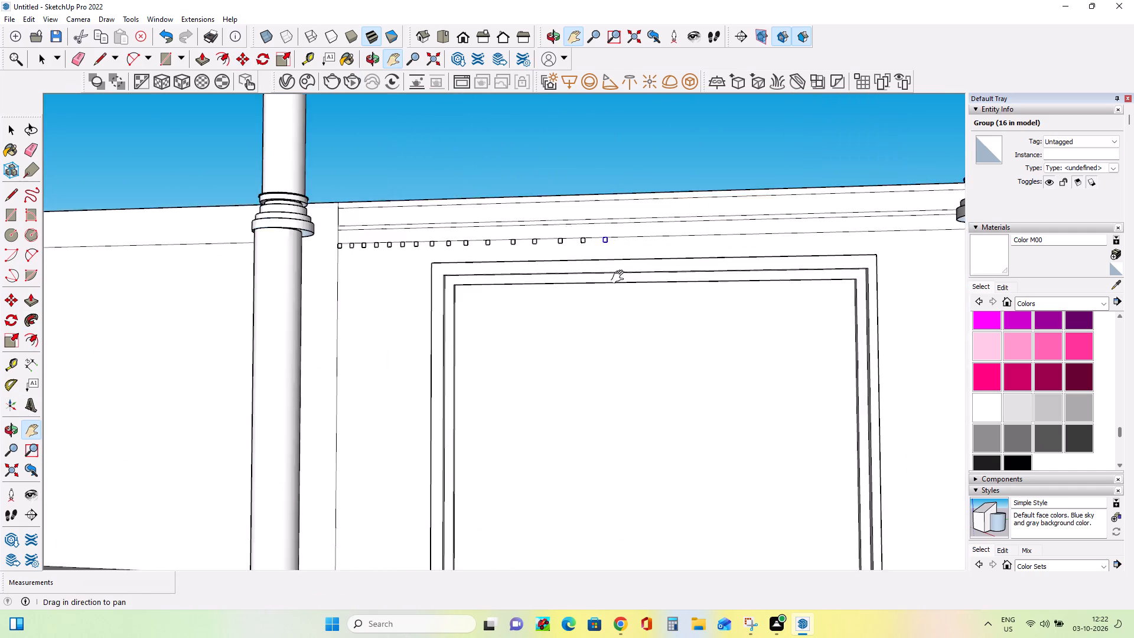
{"action": "scroll", "coordinate": [620, 277], "scroll_direction": "up", "scroll_amount": 1}
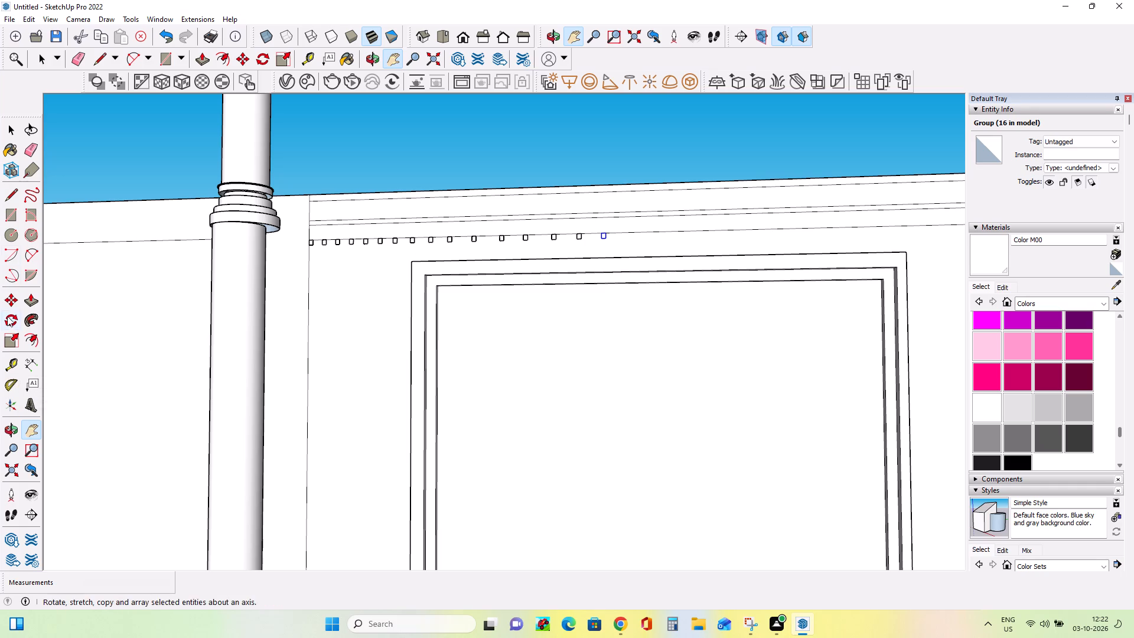
{"action": "left_click", "coordinate": [9, 299]}
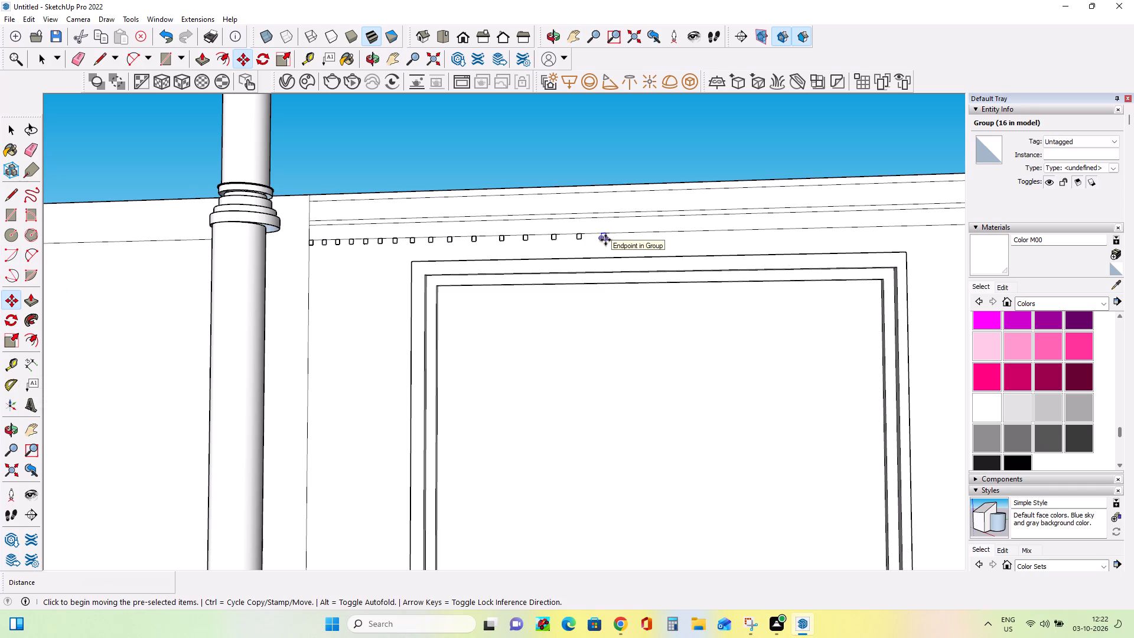
{"action": "left_click", "coordinate": [605, 240]}
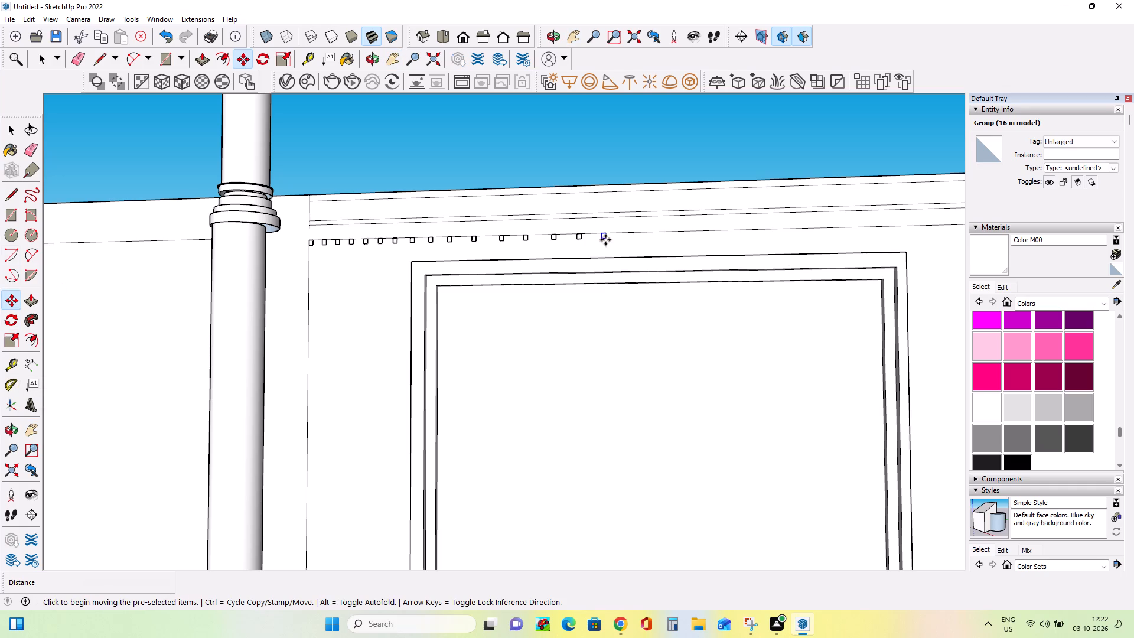
{"action": "left_click", "coordinate": [636, 237]}
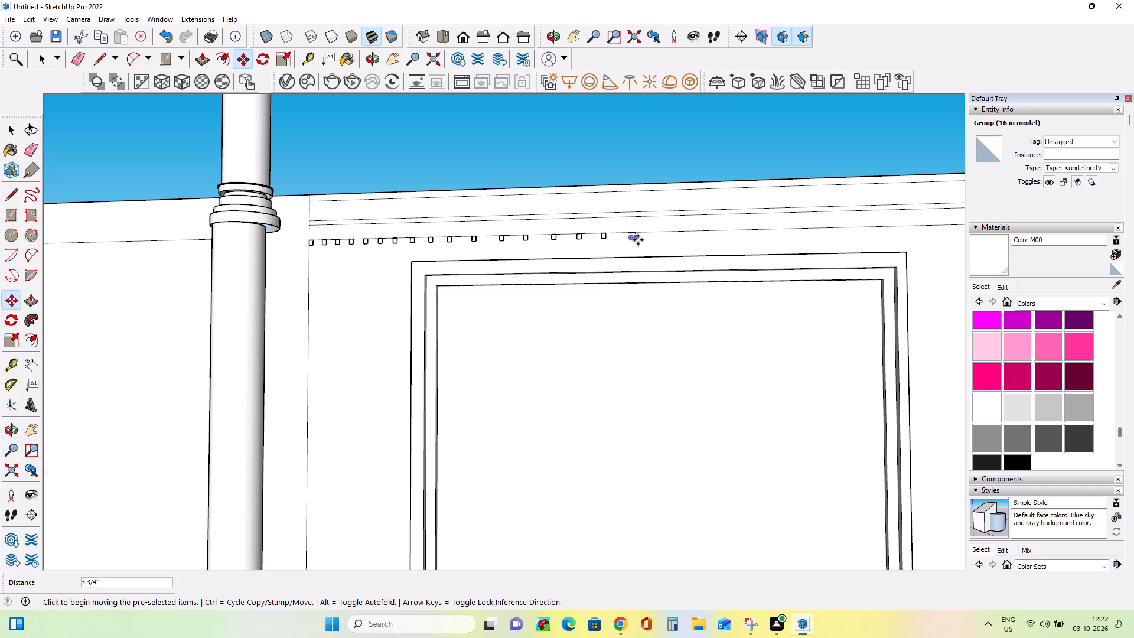
{"action": "left_click", "coordinate": [638, 240]}
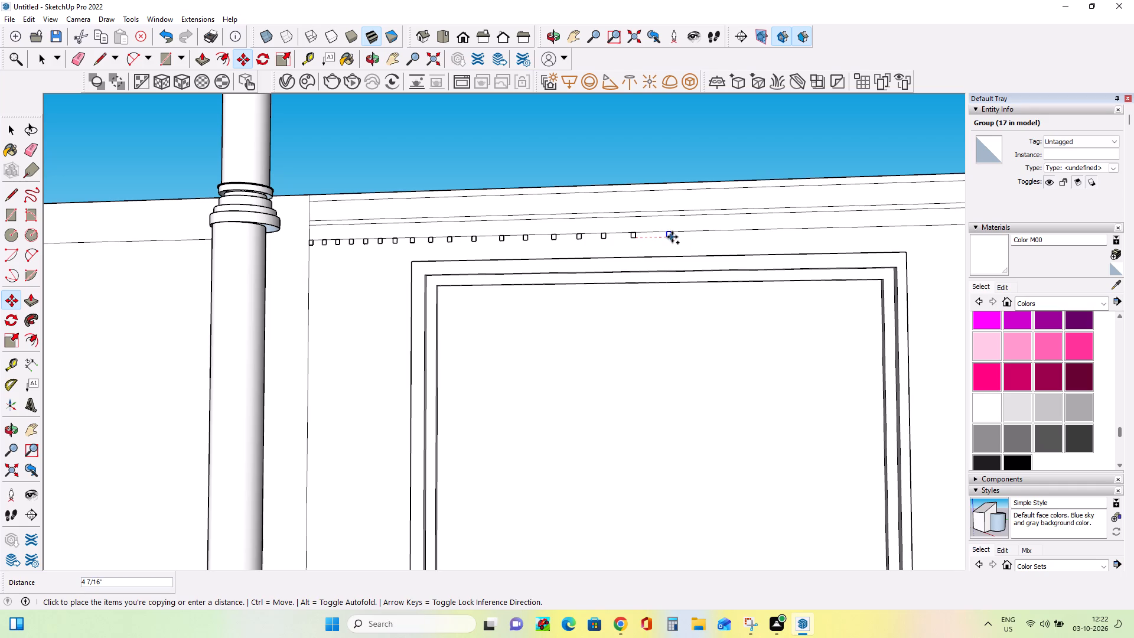
{"action": "left_click", "coordinate": [672, 237]}
{"action": "left_click", "coordinate": [672, 237], "text": "ctrl"}
{"action": "left_click", "coordinate": [711, 236]}
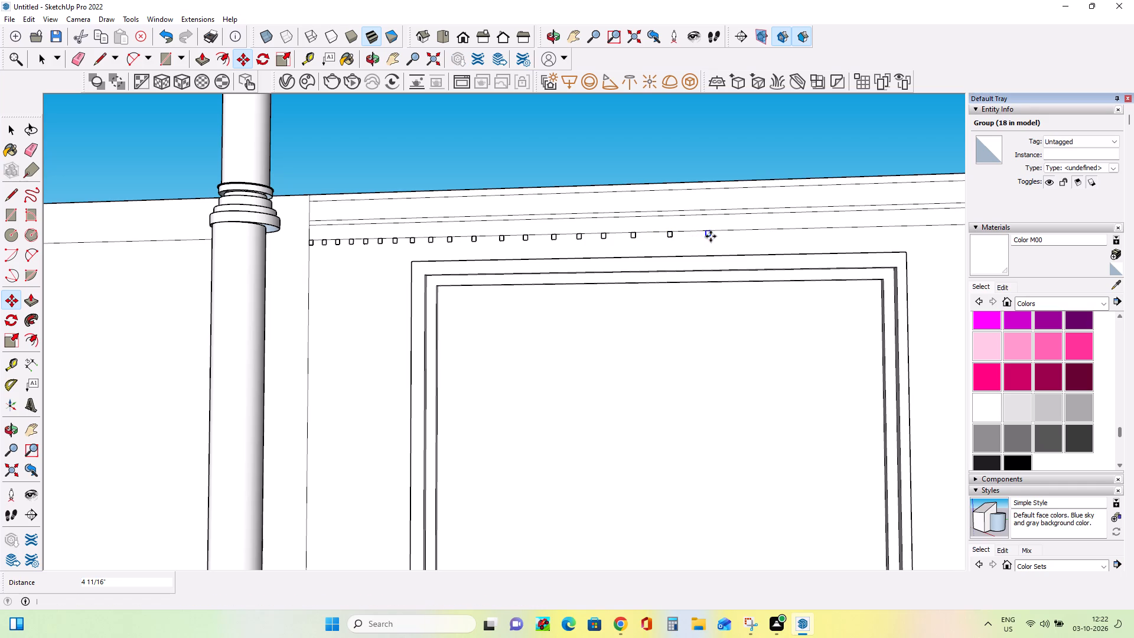
Copy the nineteenth small rectangle onward three times along the band line, at distances of about 5 3/4", 5 1/2" and 4 11/16".
{"action": "left_click", "coordinate": [712, 236]}
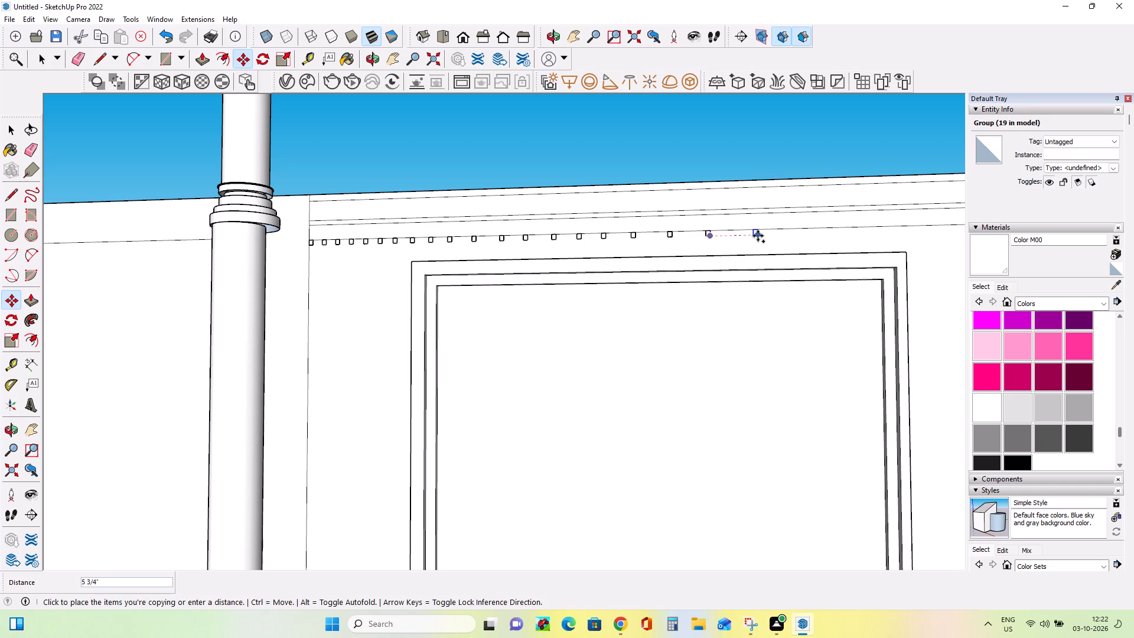
{"action": "left_click", "coordinate": [758, 236]}
{"action": "left_click", "coordinate": [758, 236]}
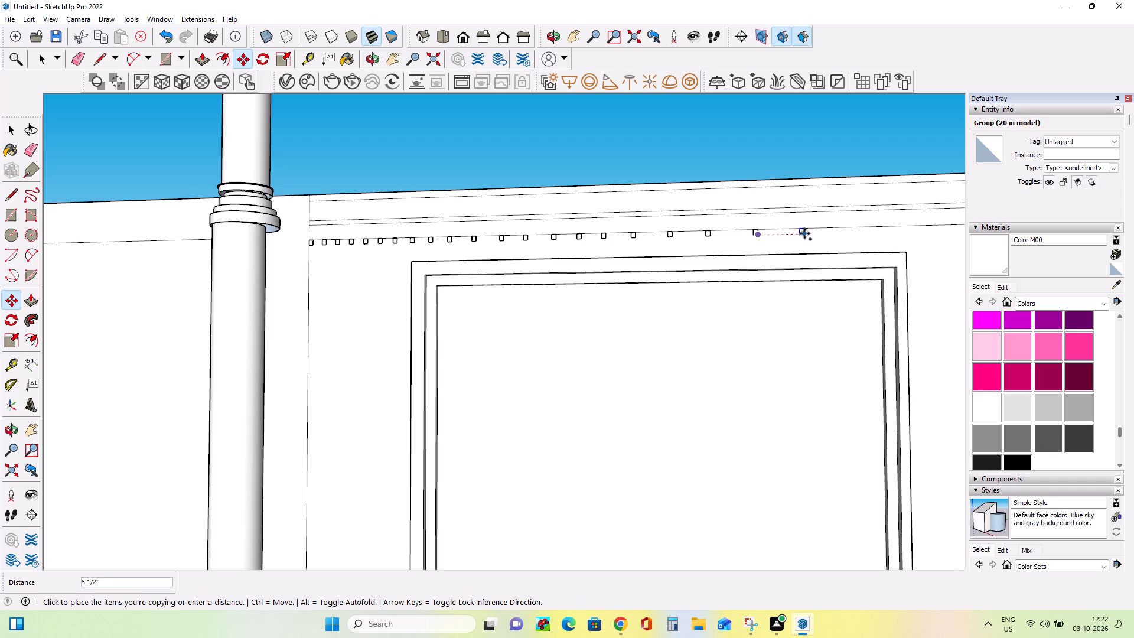
{"action": "left_click", "coordinate": [801, 233]}
{"action": "left_click", "coordinate": [803, 235]}
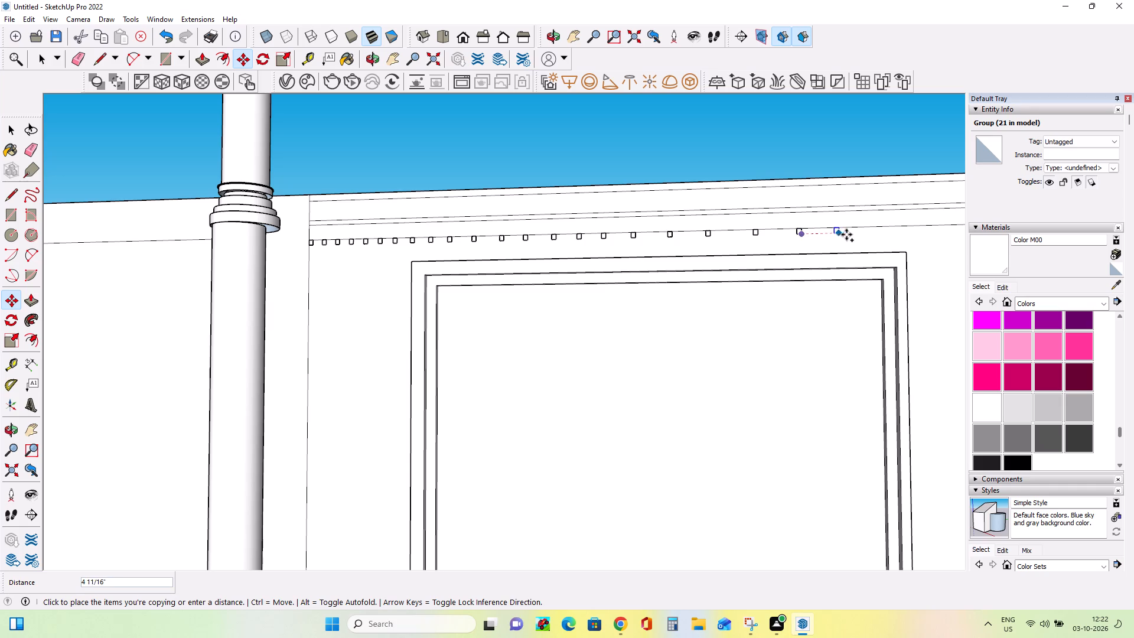
{"action": "left_click", "coordinate": [848, 235]}
Copy the twenty-second small rectangle onward three times toward the right column, at distances of about 4 5/8", 4 11/16" and 4 3/16".
{"action": "scroll", "coordinate": [819, 256], "scroll_direction": "down", "scroll_amount": 12}
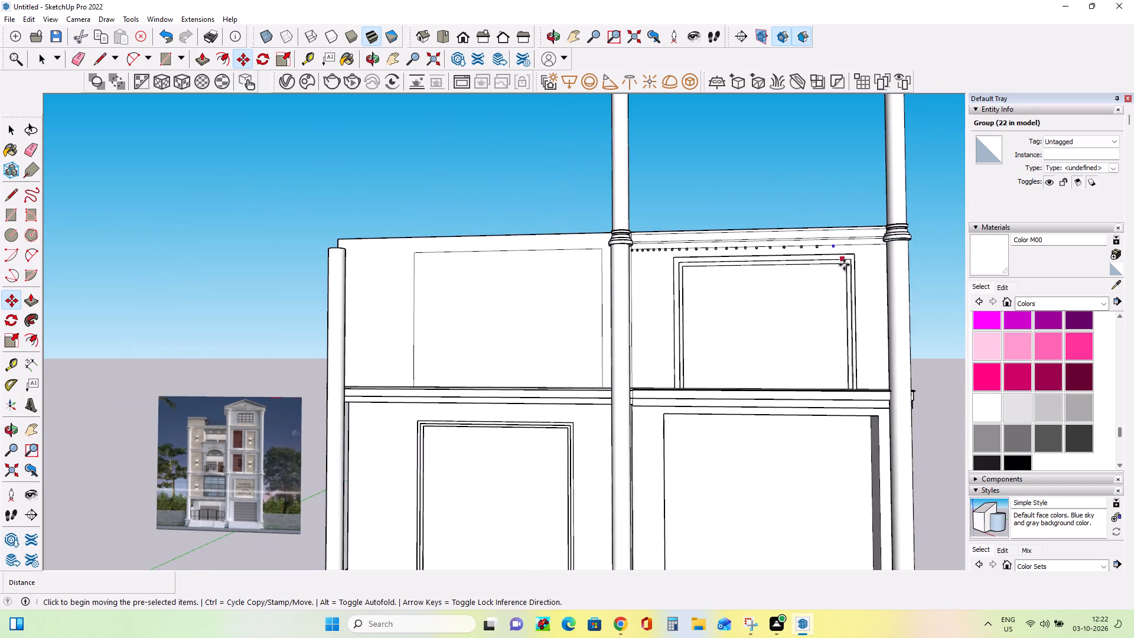
{"action": "middle_click_drag", "start_coordinate": [857, 274], "coordinate": [858, 323]}
{"action": "scroll", "coordinate": [842, 258], "scroll_direction": "up", "scroll_amount": 7}
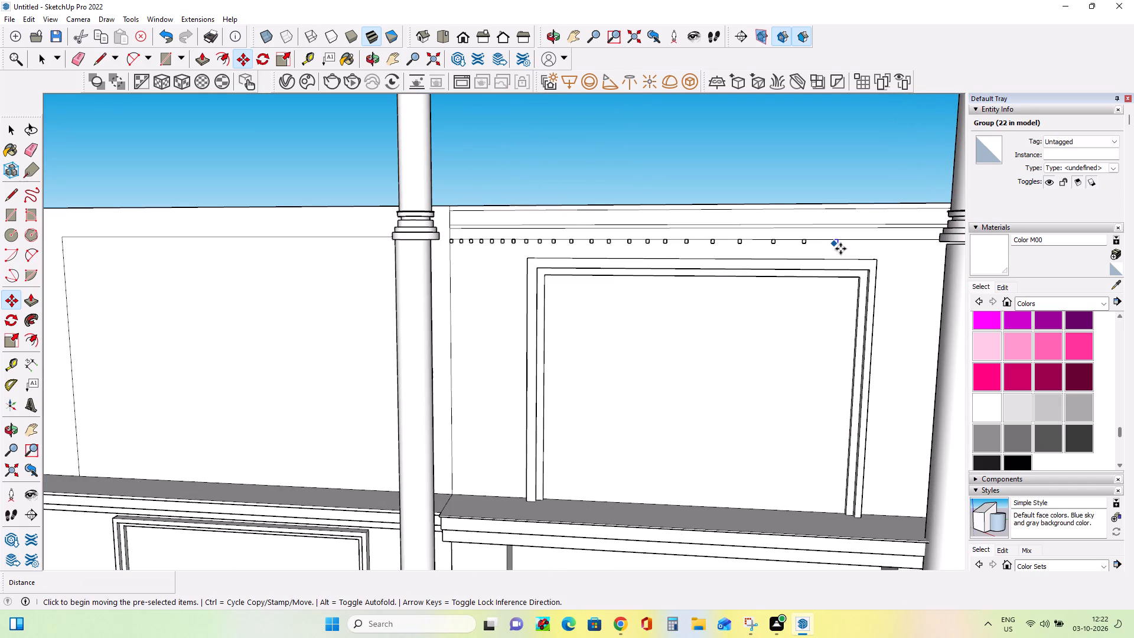
{"action": "left_click", "coordinate": [840, 248]}
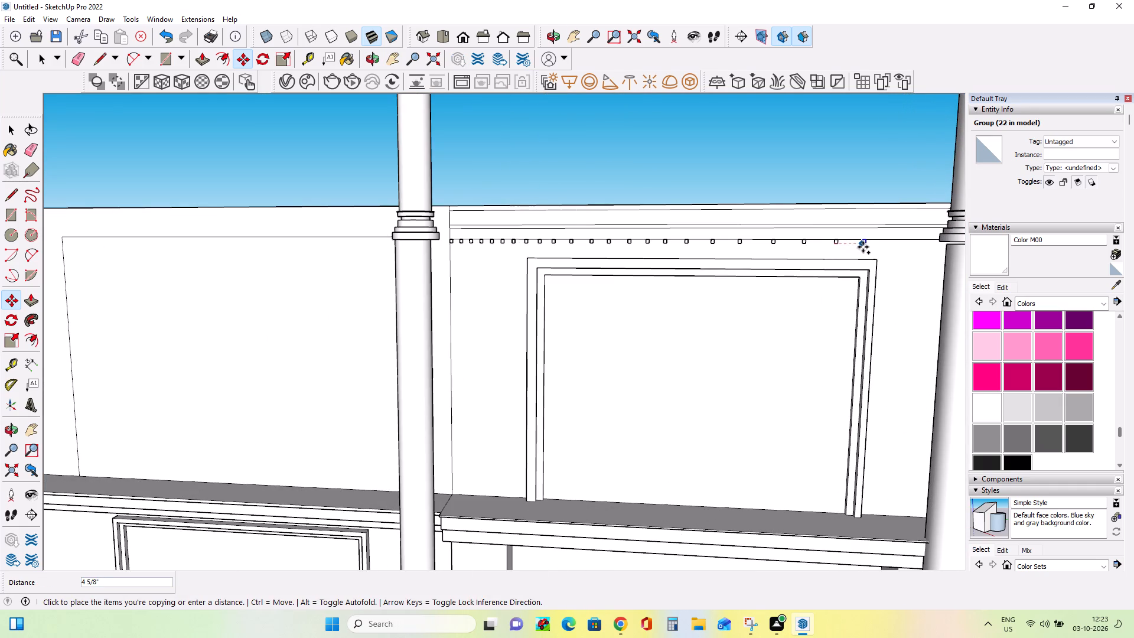
{"action": "left_click", "coordinate": [863, 247]}
{"action": "left_click", "coordinate": [866, 248]}
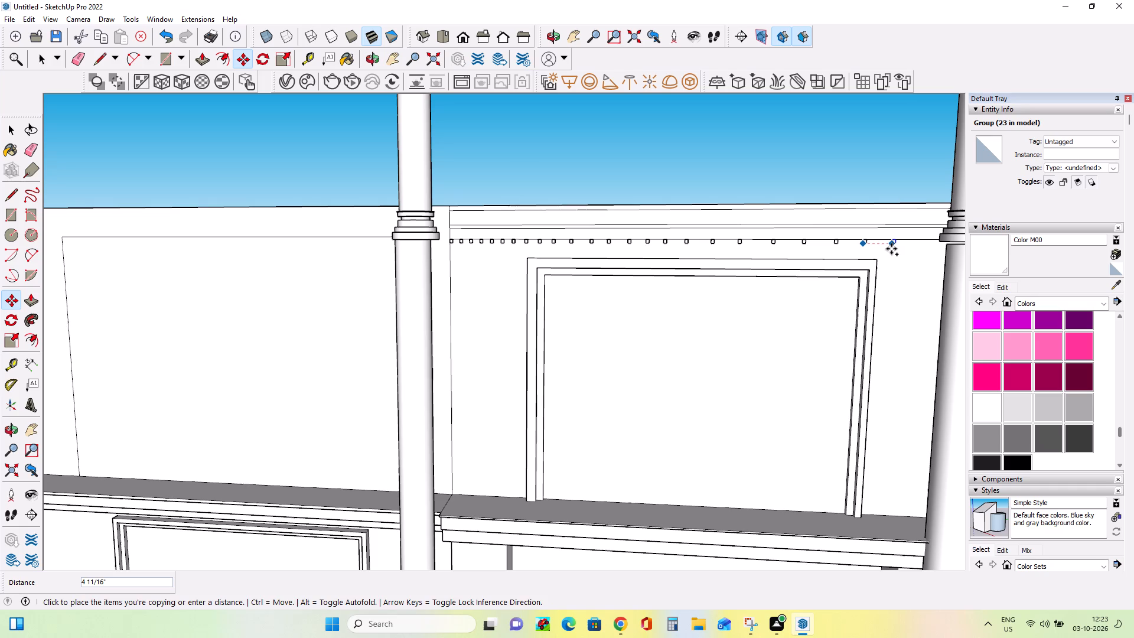
{"action": "left_click", "coordinate": [891, 249]}
{"action": "left_click", "coordinate": [894, 246]}
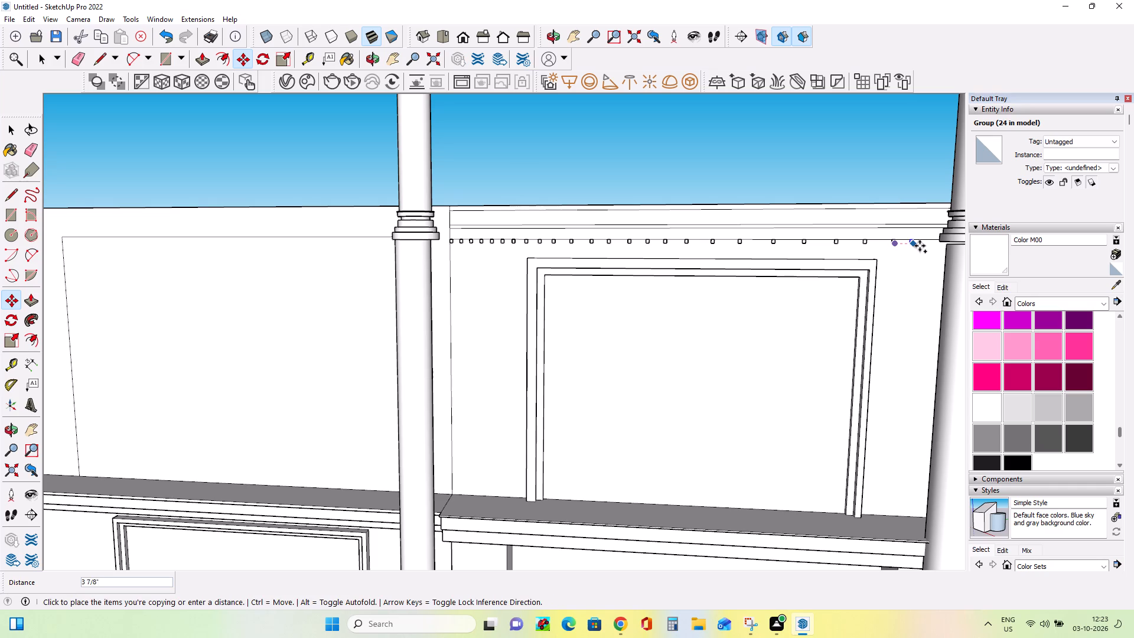
{"action": "left_click", "coordinate": [921, 246]}
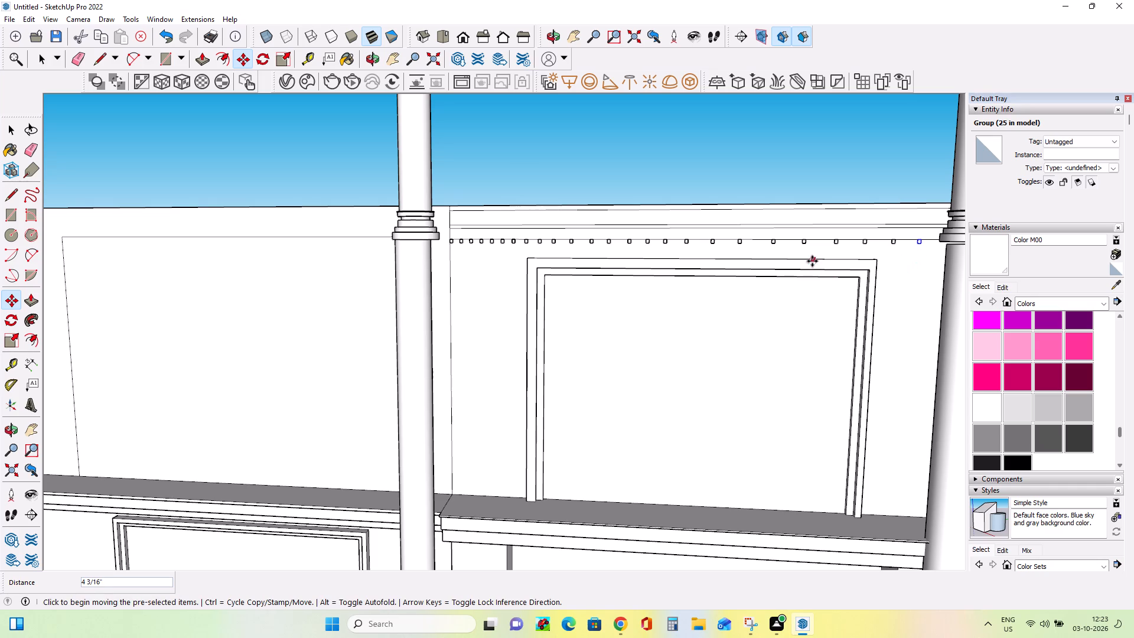
Copy the twenty-fifth small rectangle about 2 9/16" along the band line, beside the right column's capital.
{"action": "left_click", "coordinate": [544, 243]}
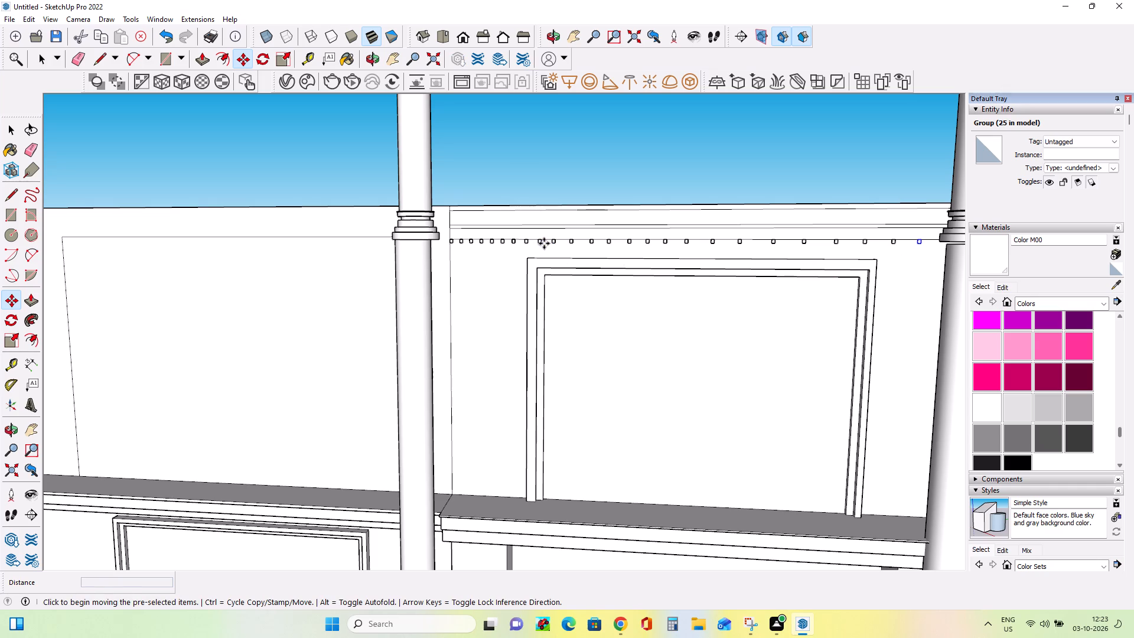
{"action": "scroll", "coordinate": [584, 249], "scroll_direction": "up", "scroll_amount": 7}
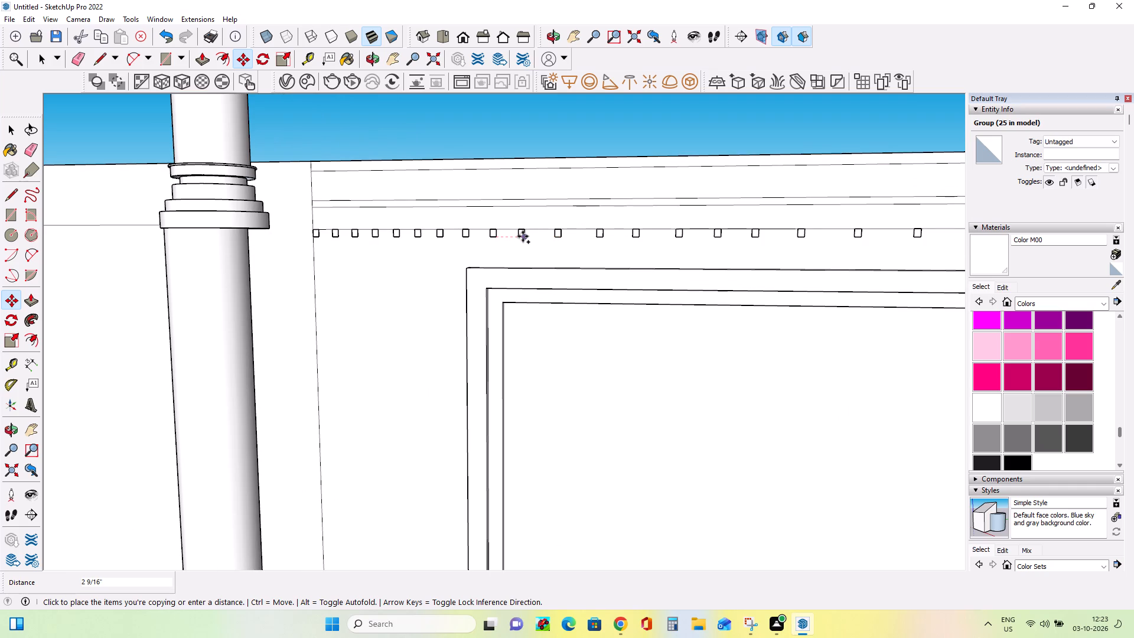
{"action": "left_click", "coordinate": [522, 236]}
{"action": "left_click", "coordinate": [523, 235]}
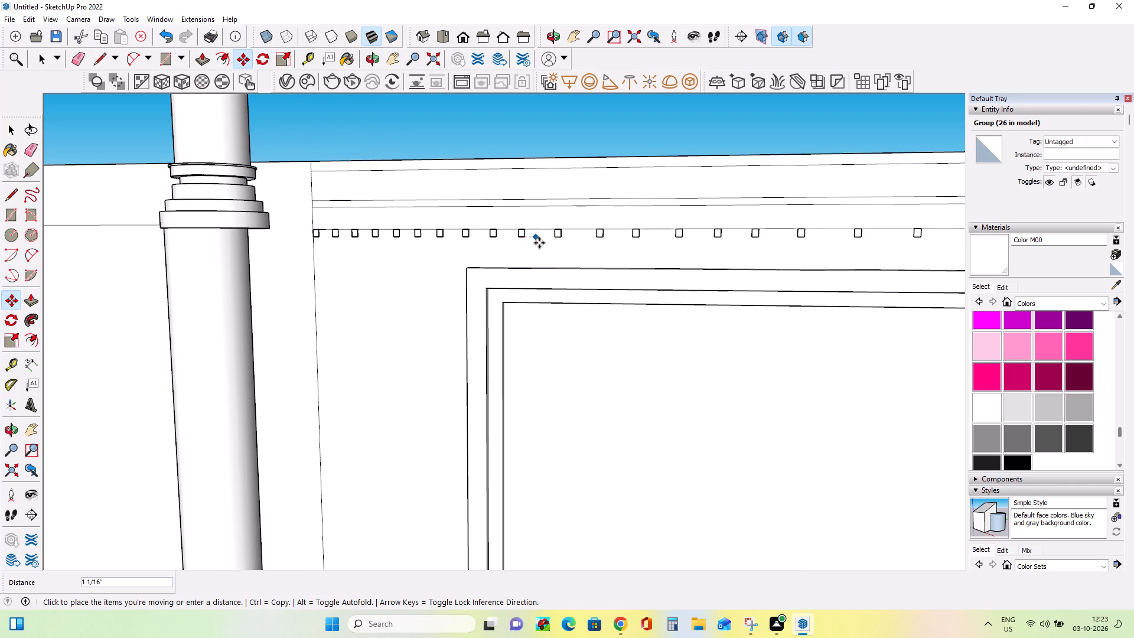
{"action": "left_click", "coordinate": [525, 239]}
Copy the small rectangle beside the right column back toward the left column three times, filling gaps at about 4 7/16", 3 7/8" and 4 3/4".
{"action": "scroll", "coordinate": [565, 258], "scroll_direction": "down", "scroll_amount": 2}
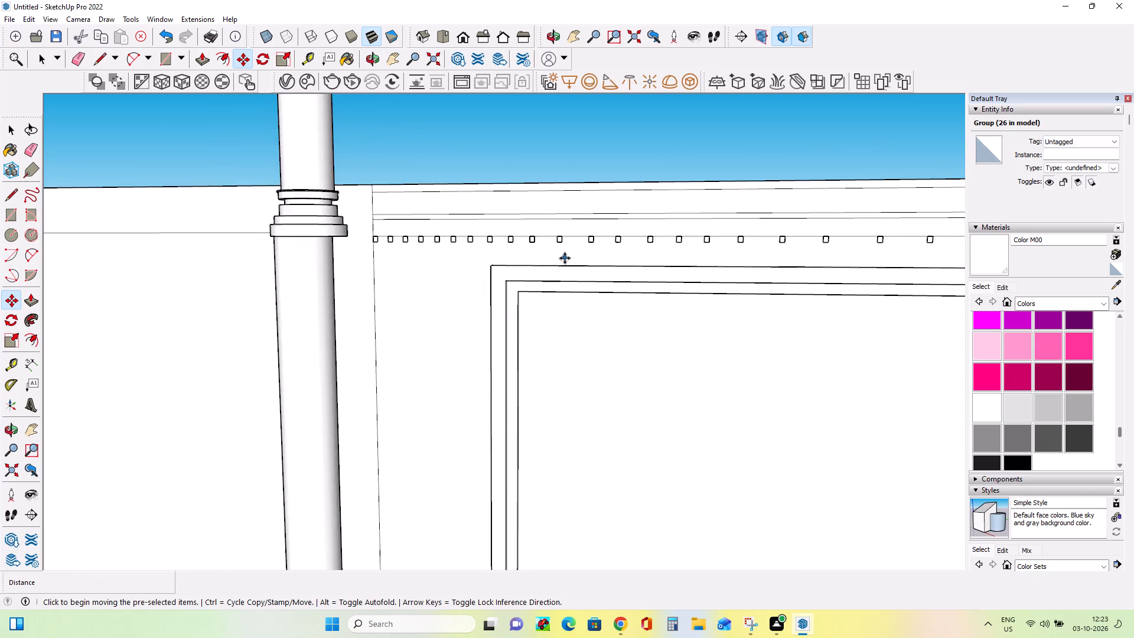
{"action": "scroll", "coordinate": [565, 258], "scroll_direction": "down", "scroll_amount": 7}
{"action": "scroll", "coordinate": [874, 256], "scroll_direction": "up", "scroll_amount": 8}
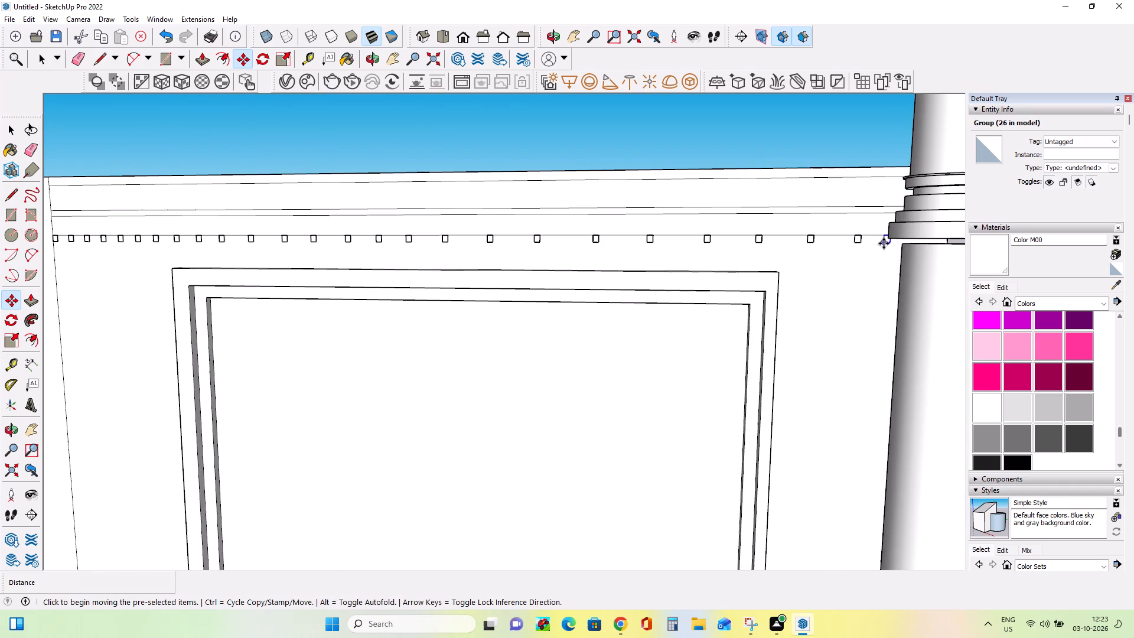
{"action": "left_click", "coordinate": [884, 243]}
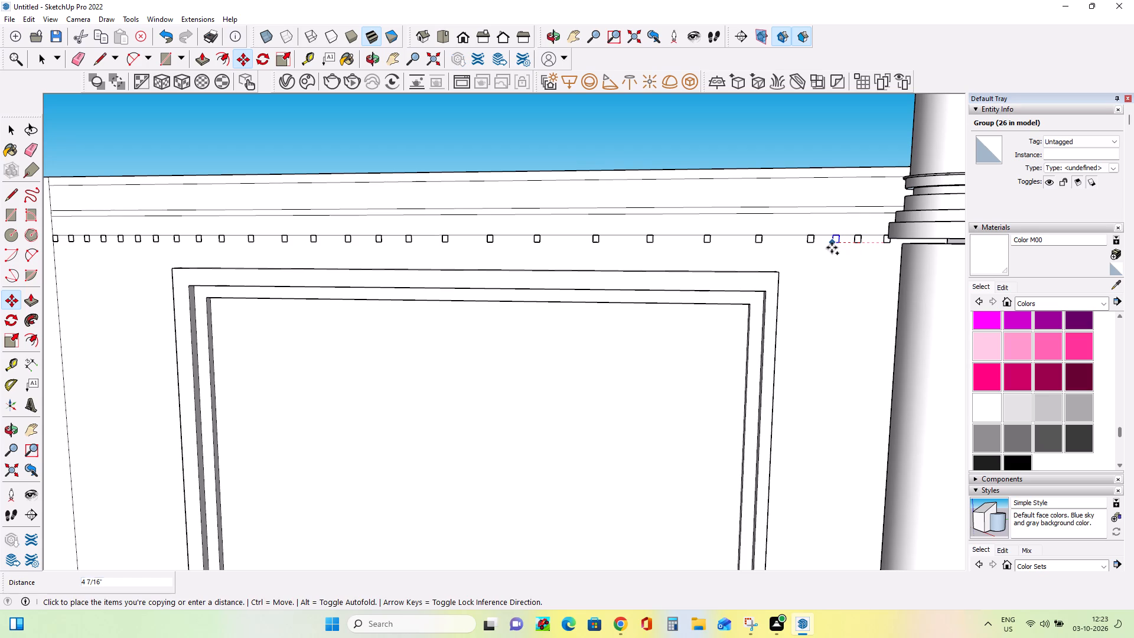
{"action": "left_click", "coordinate": [832, 248]}
{"action": "left_click", "coordinate": [830, 245]}
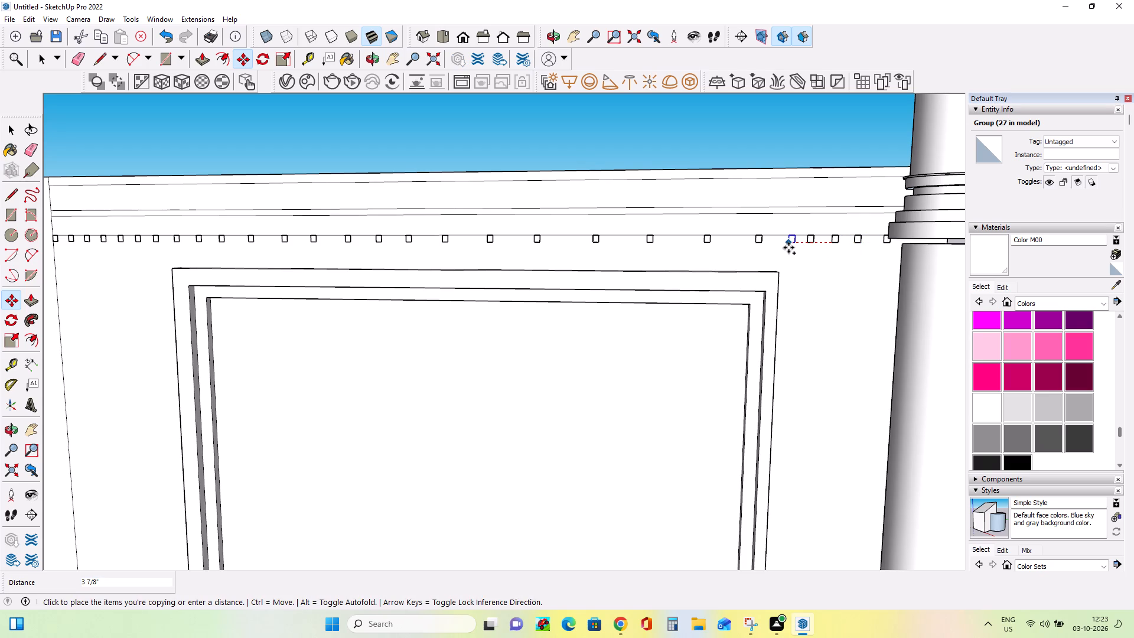
{"action": "left_click", "coordinate": [787, 247]}
{"action": "left_click", "coordinate": [787, 244]}
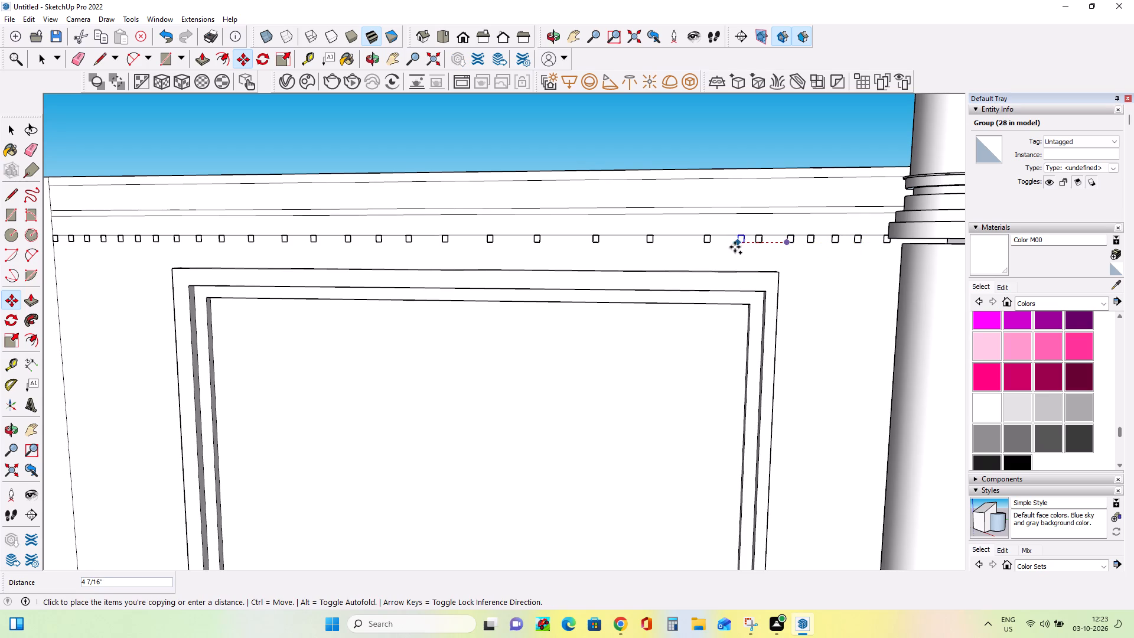
{"action": "left_click", "coordinate": [735, 247]}
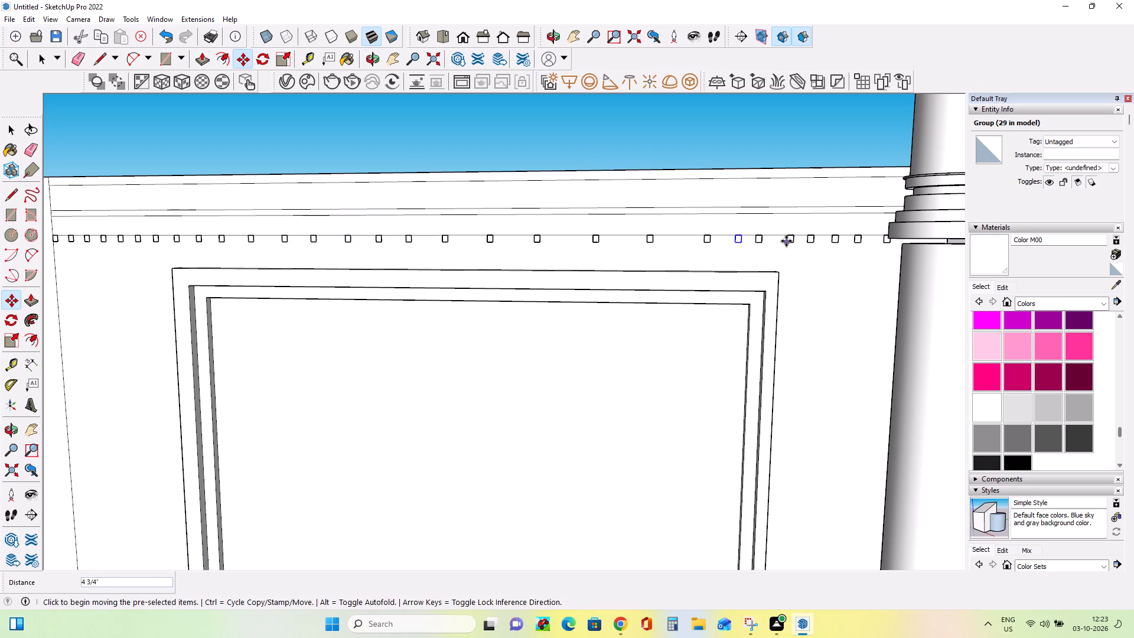
Copy the newest small rectangle two more times toward the left column, at distances of about 4 15/16" and 5 1/8".
{"action": "left_click", "coordinate": [735, 243]}
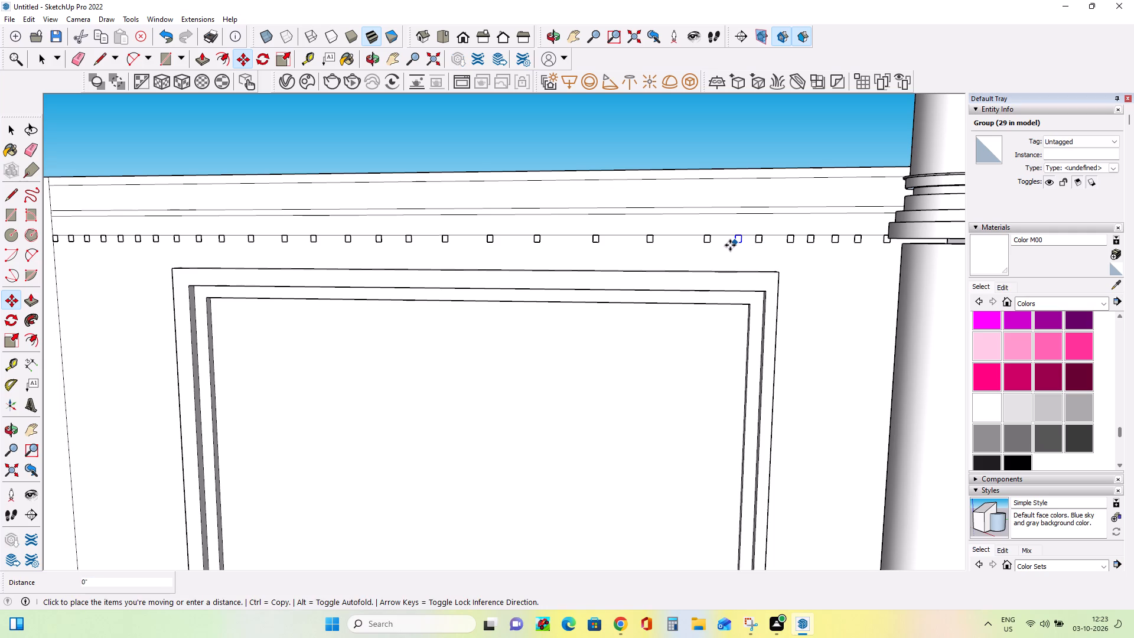
{"action": "scroll", "coordinate": [730, 245], "scroll_direction": "up", "scroll_amount": 8}
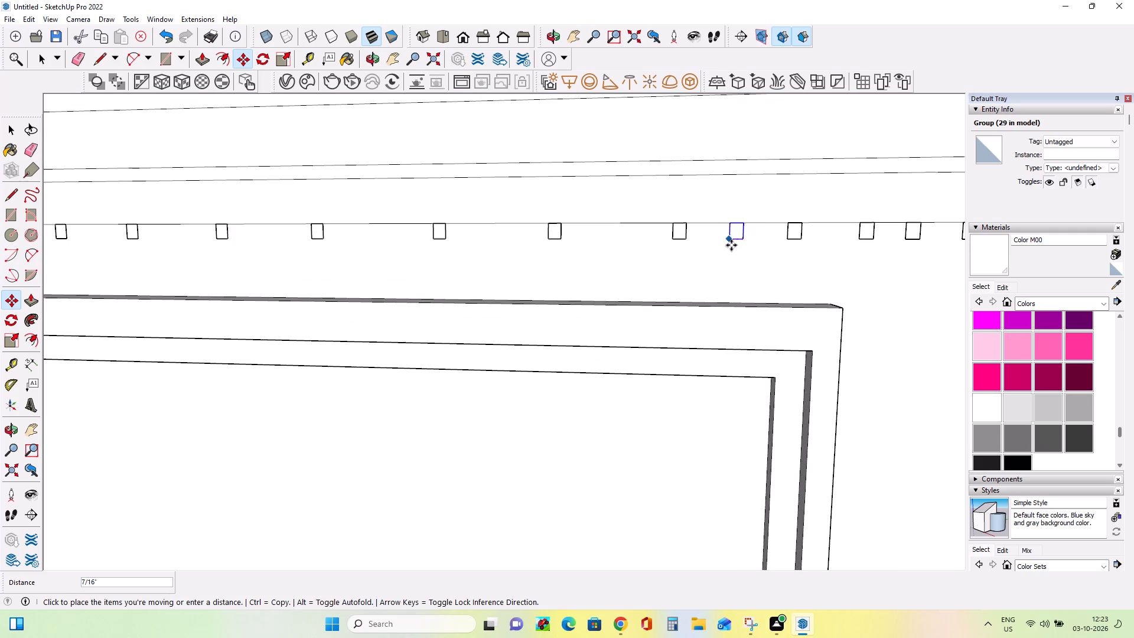
{"action": "left_click", "coordinate": [731, 245]}
{"action": "left_click", "coordinate": [732, 241]}
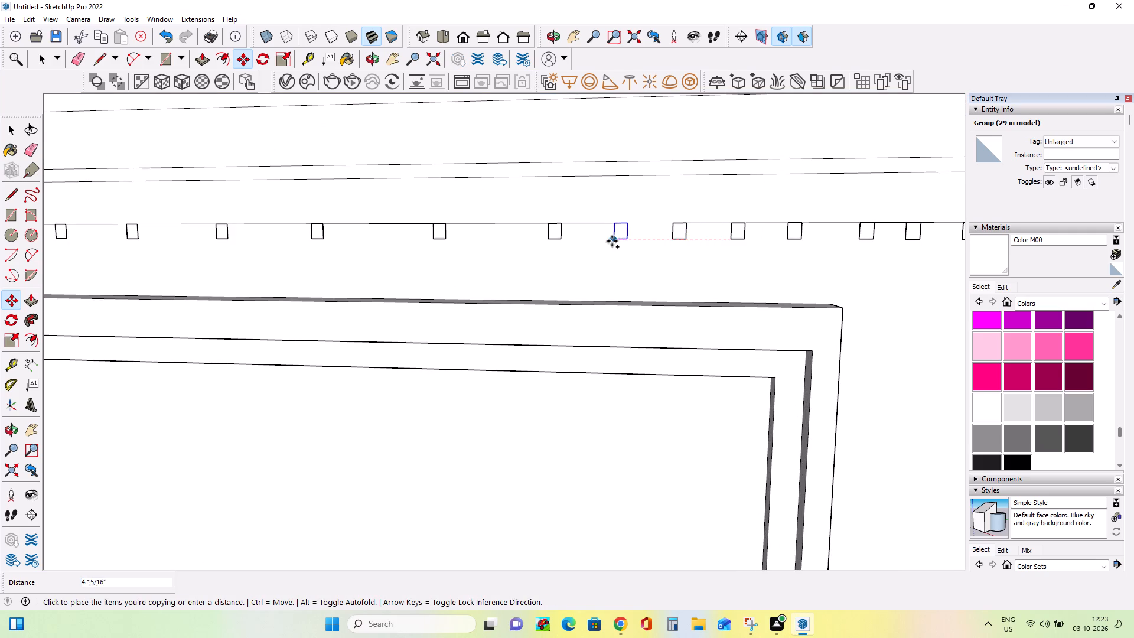
{"action": "left_click", "coordinate": [611, 241]}
{"action": "left_click", "coordinate": [611, 240]}
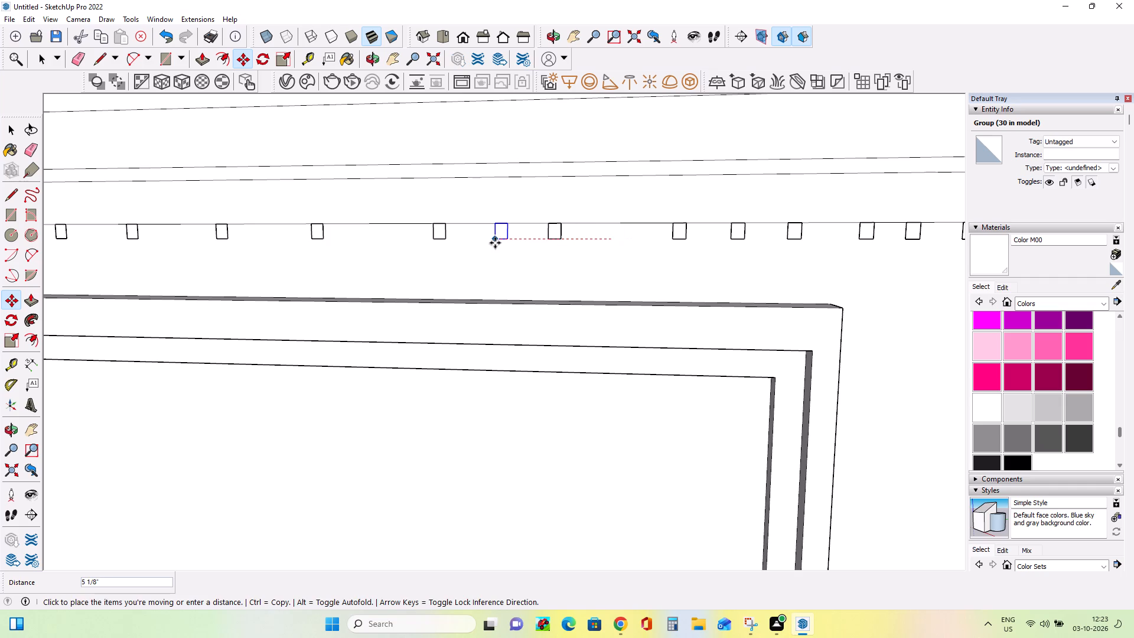
{"action": "left_click", "coordinate": [495, 243]}
Copy the newest small rectangle onward four times into the gaps above the window frame, spacing the last two about 5 1/16" and 3 1/2".
{"action": "scroll", "coordinate": [572, 256], "scroll_direction": "down", "scroll_amount": 3}
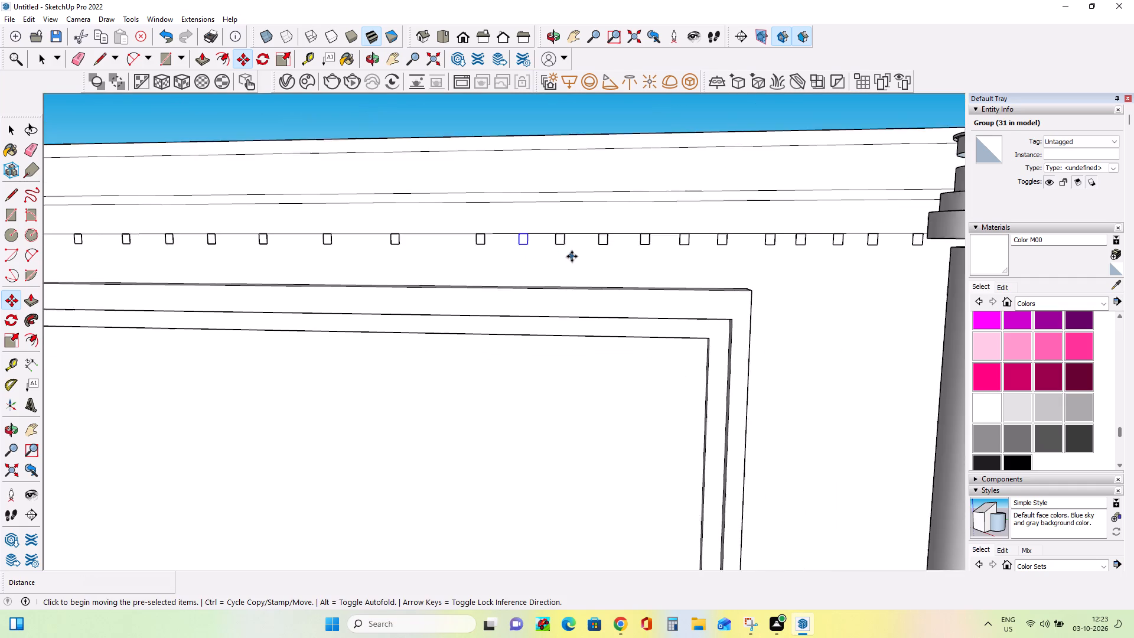
{"action": "scroll", "coordinate": [572, 256], "scroll_direction": "down", "scroll_amount": 6}
{"action": "left_click", "coordinate": [541, 250]}
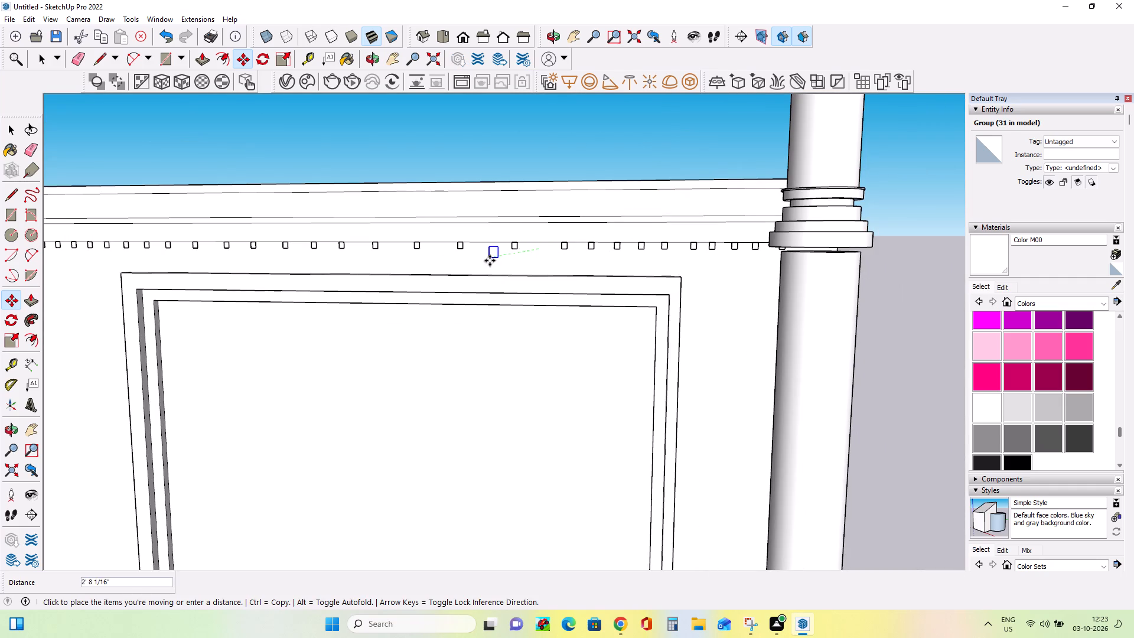
{"action": "left_click", "coordinate": [488, 253]}
{"action": "left_click", "coordinate": [488, 252], "text": "ctrl"}
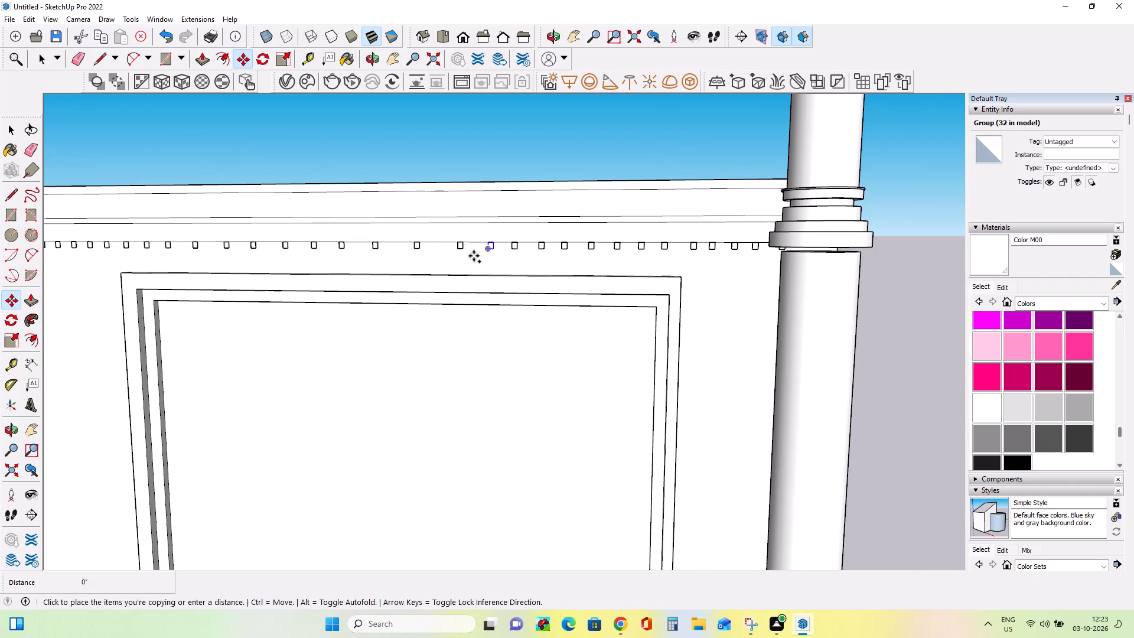
{"action": "left_click", "coordinate": [439, 251]}
{"action": "left_click", "coordinate": [439, 247], "text": "ctrl"}
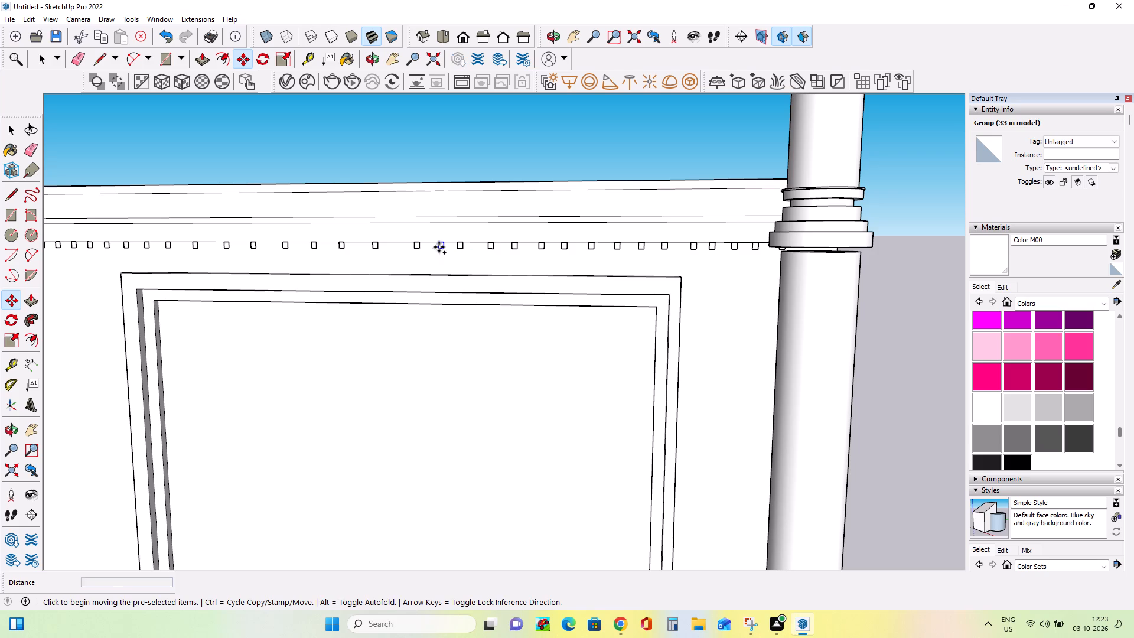
{"action": "left_click", "coordinate": [392, 250]}
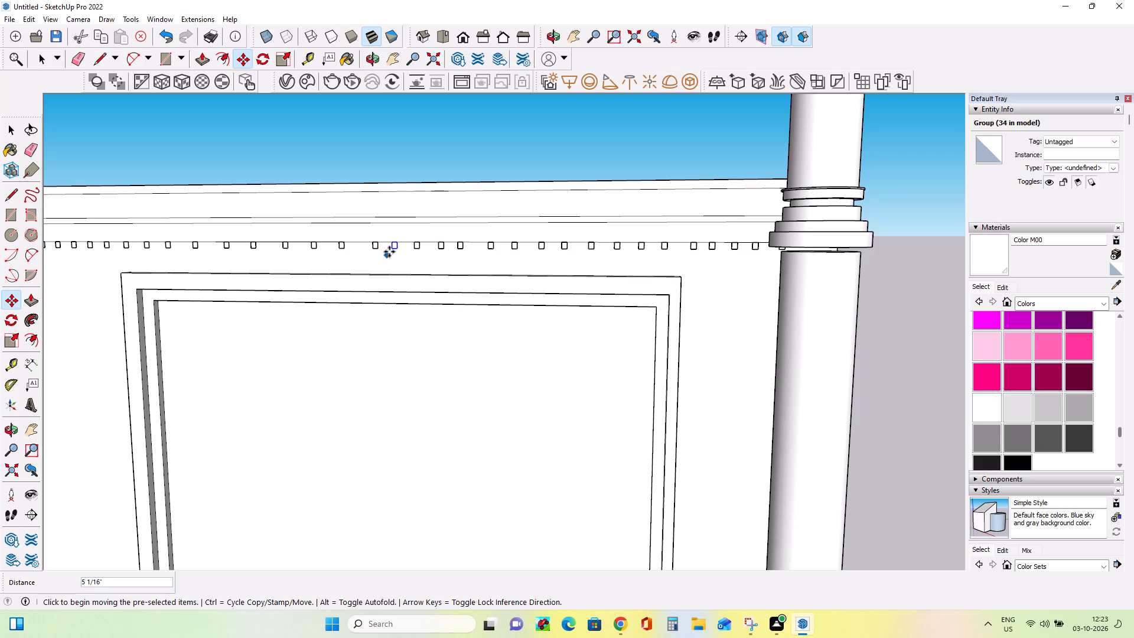
{"action": "left_click", "coordinate": [391, 249]}
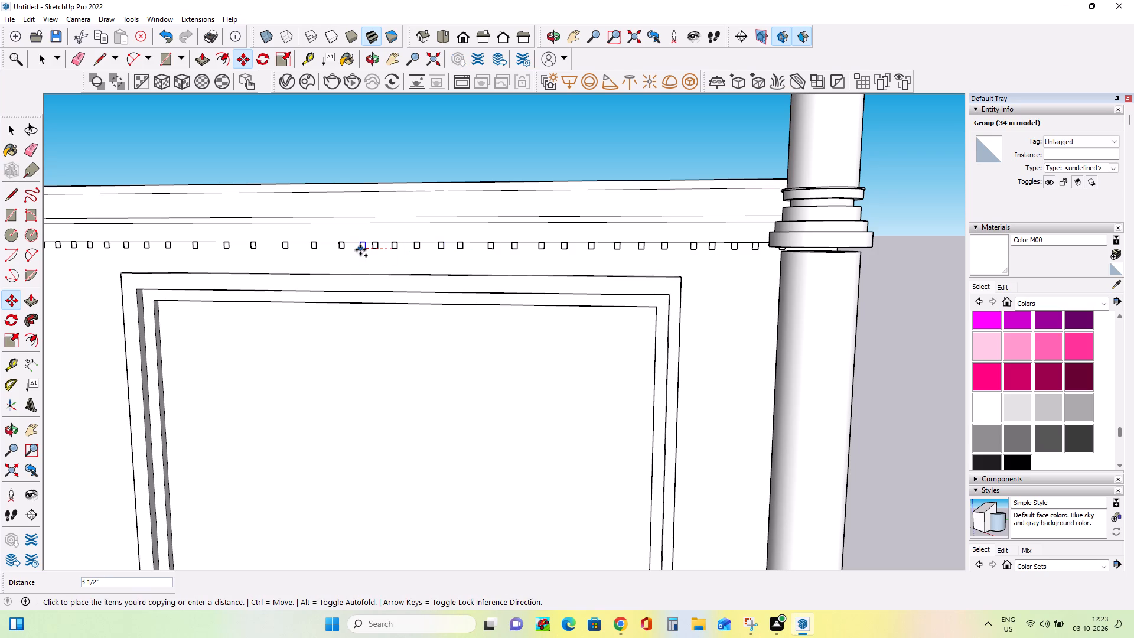
{"action": "left_click", "coordinate": [357, 250]}
Copy the newest small rectangle two more times toward the left column, at distances of about 3 1/4" and 3 1/2".
{"action": "scroll", "coordinate": [574, 283], "scroll_direction": "down", "scroll_amount": 14}
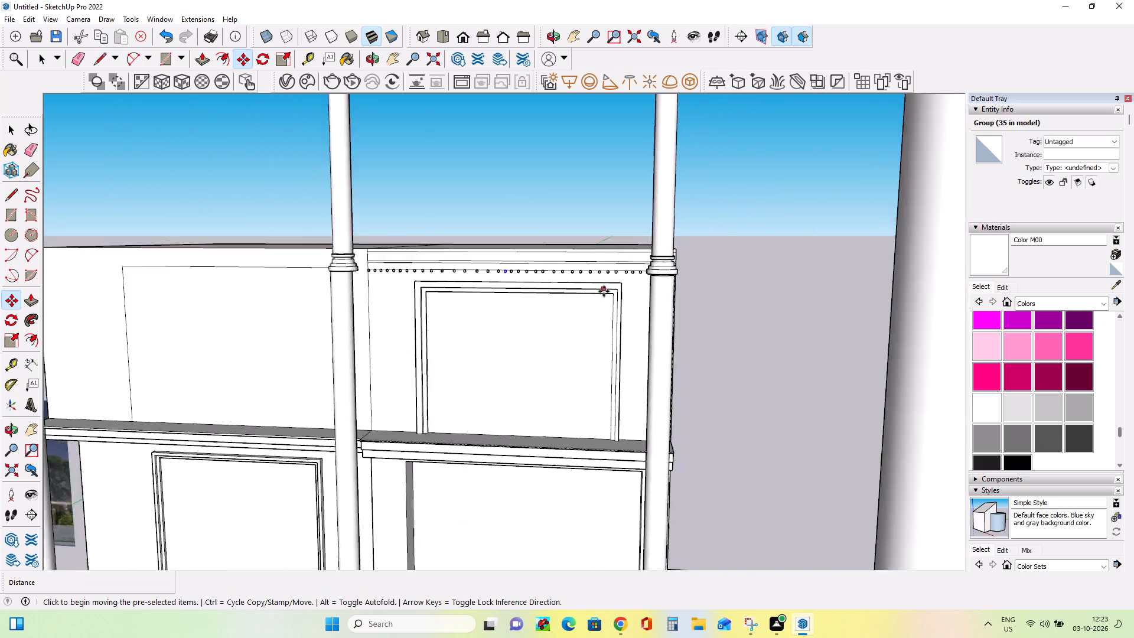
{"action": "scroll", "coordinate": [492, 301], "scroll_direction": "up", "scroll_amount": 4}
{"action": "scroll", "coordinate": [559, 259], "scroll_direction": "up", "scroll_amount": 8}
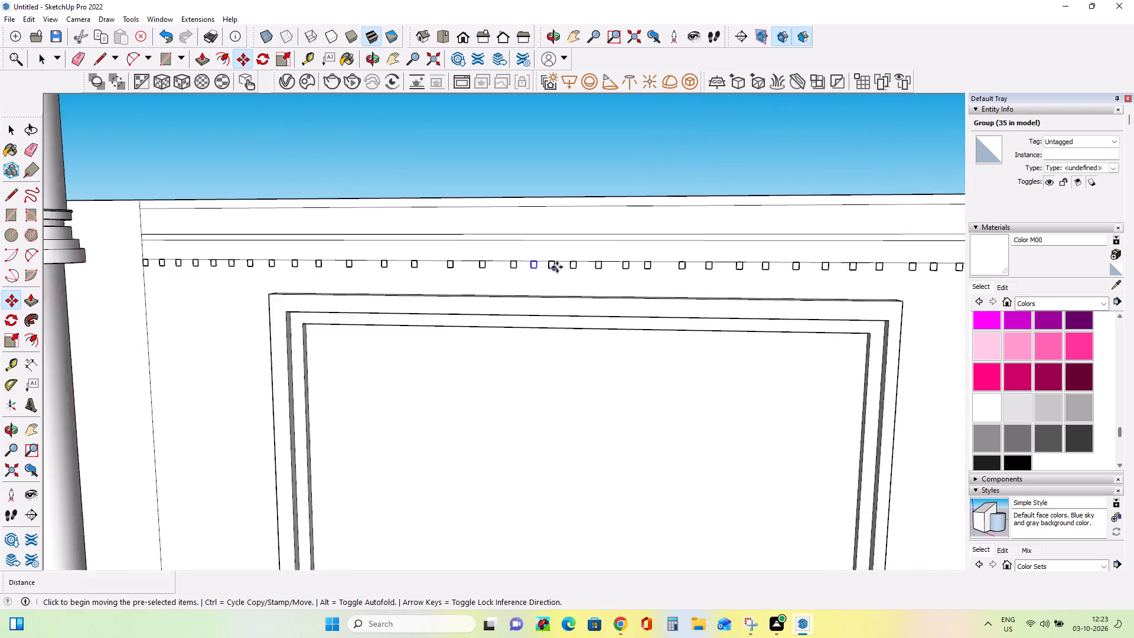
{"action": "scroll", "coordinate": [557, 267], "scroll_direction": "up", "scroll_amount": 6}
{"action": "left_click", "coordinate": [513, 265]}
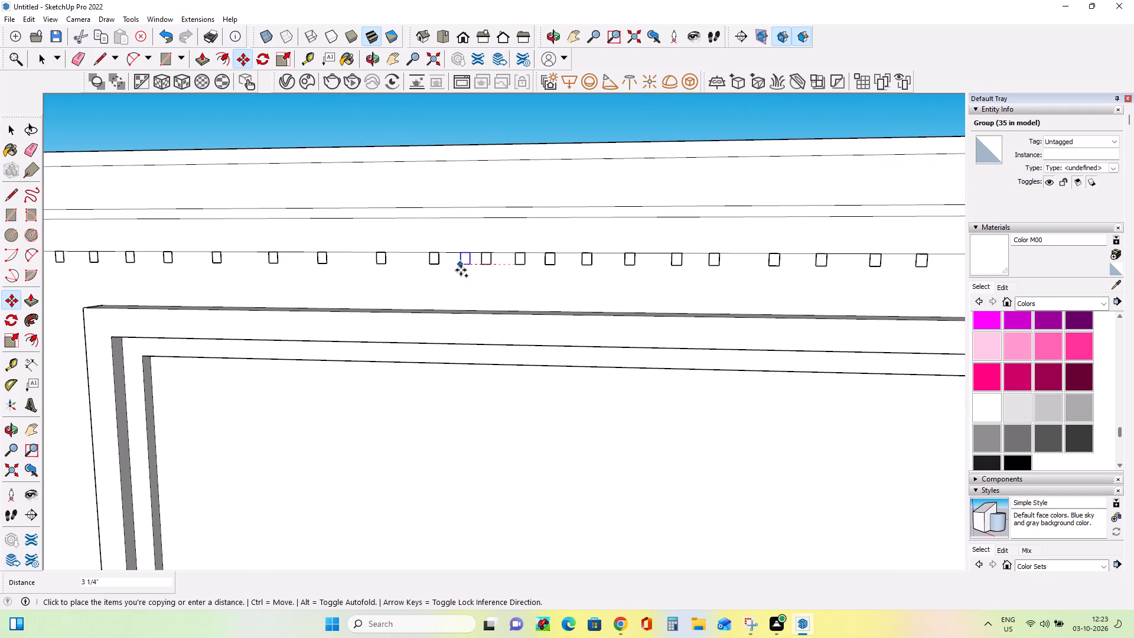
{"action": "left_click", "coordinate": [461, 268]}
{"action": "double_click", "coordinate": [462, 266]}
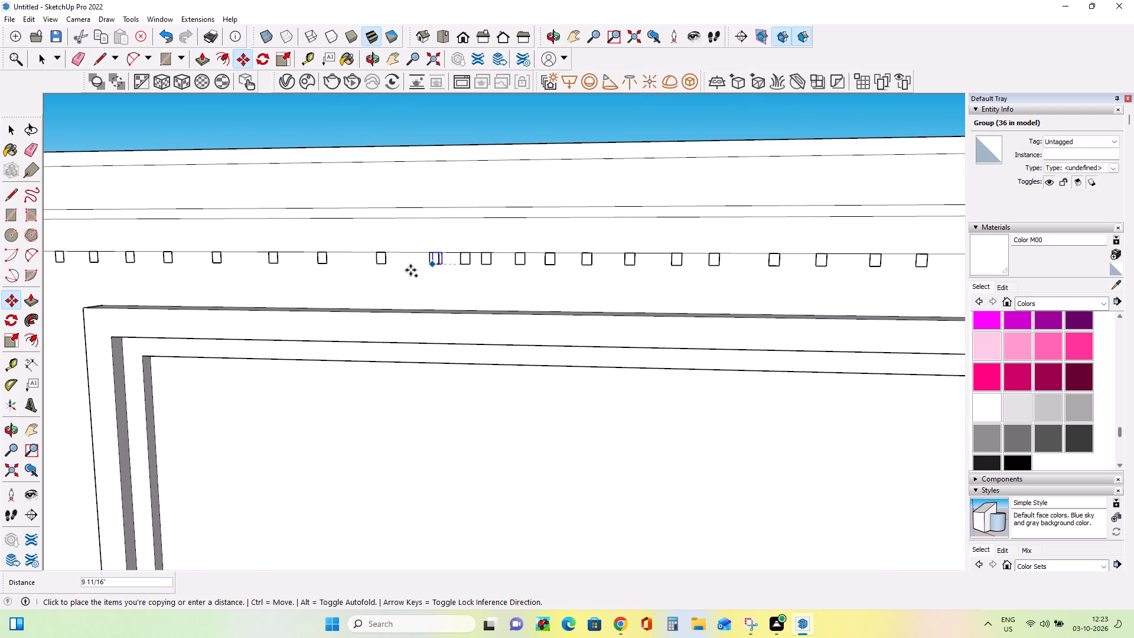
{"action": "left_click", "coordinate": [403, 268]}
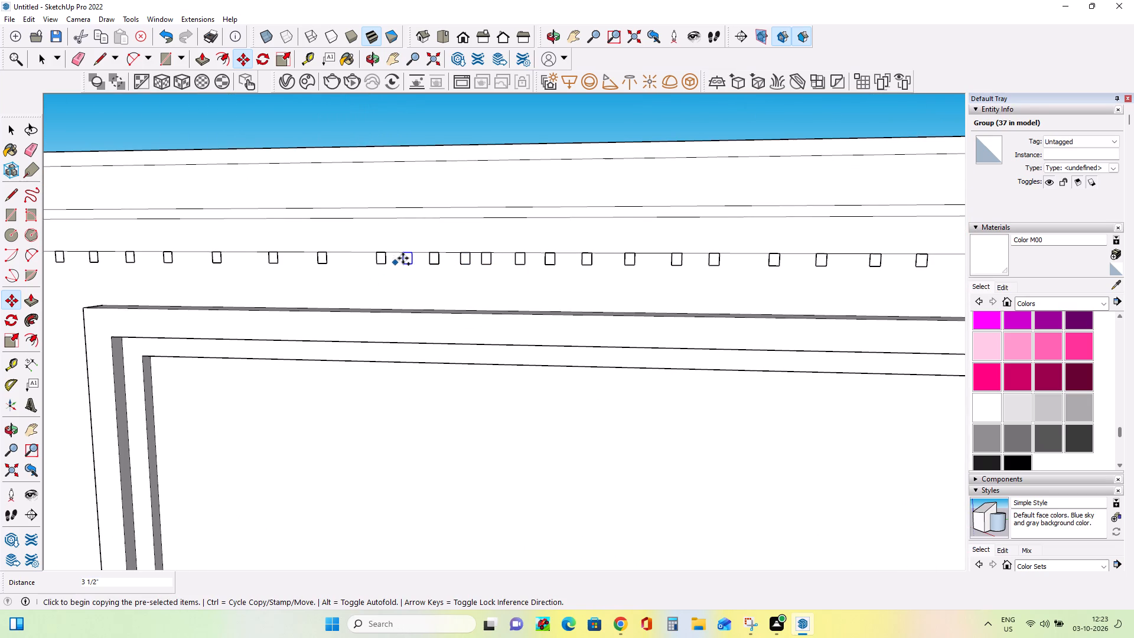
Move the newest small rectangle toward the left column, and copy it once back toward the right column.
{"action": "left_click", "coordinate": [403, 258]}
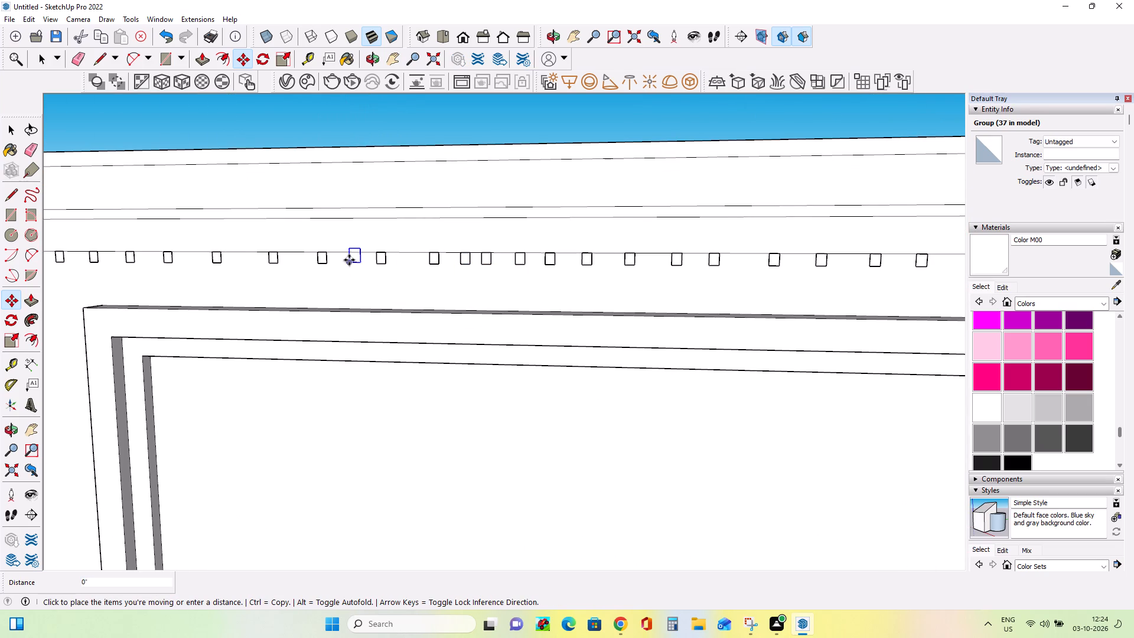
{"action": "scroll", "coordinate": [347, 267], "scroll_direction": "up", "scroll_amount": 4}
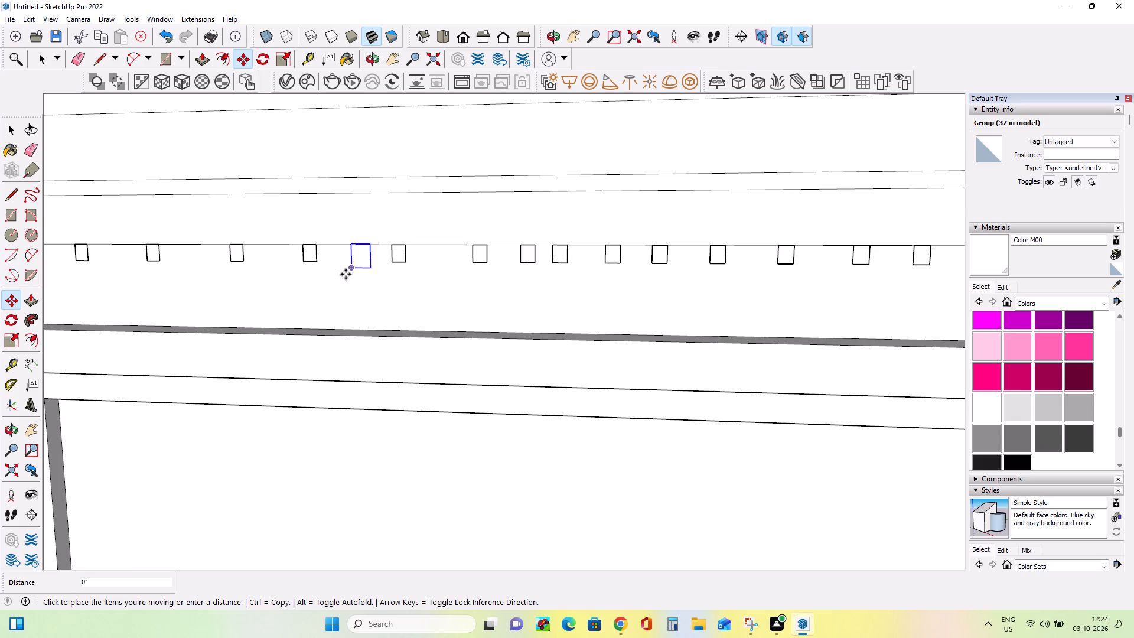
{"action": "left_click", "coordinate": [346, 274]}
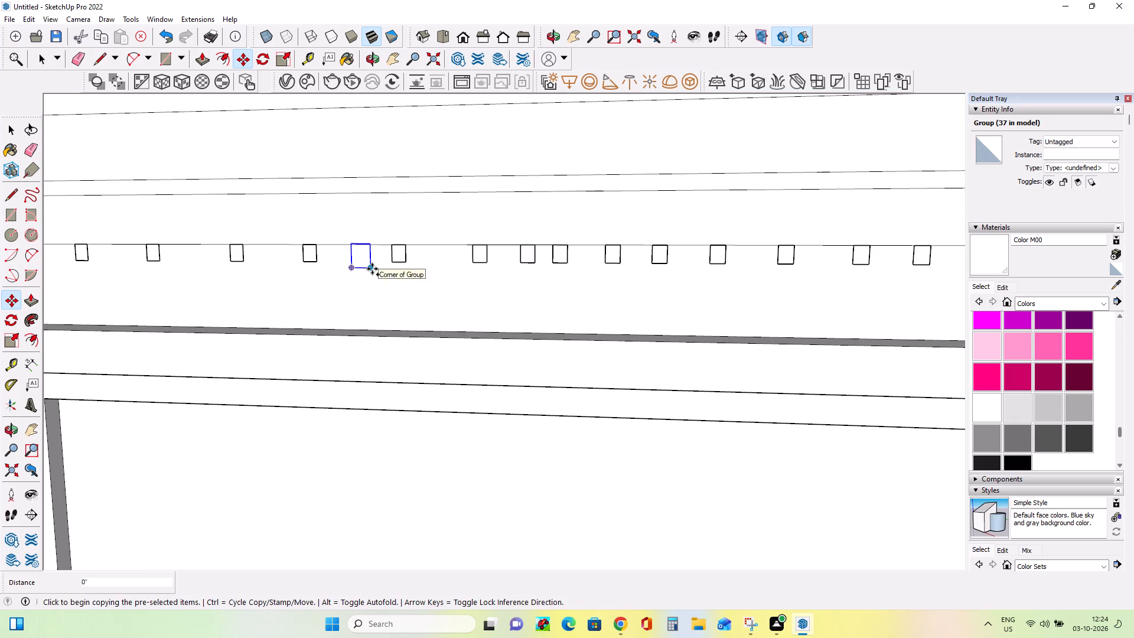
{"action": "left_click", "coordinate": [372, 269]}
{"action": "left_click", "coordinate": [449, 269]}
{"action": "scroll", "coordinate": [555, 276], "scroll_direction": "down", "scroll_amount": 15}
{"action": "scroll", "coordinate": [640, 335], "scroll_direction": "down", "scroll_amount": 5}
{"action": "scroll", "coordinate": [565, 338], "scroll_direction": "up", "scroll_amount": 6}
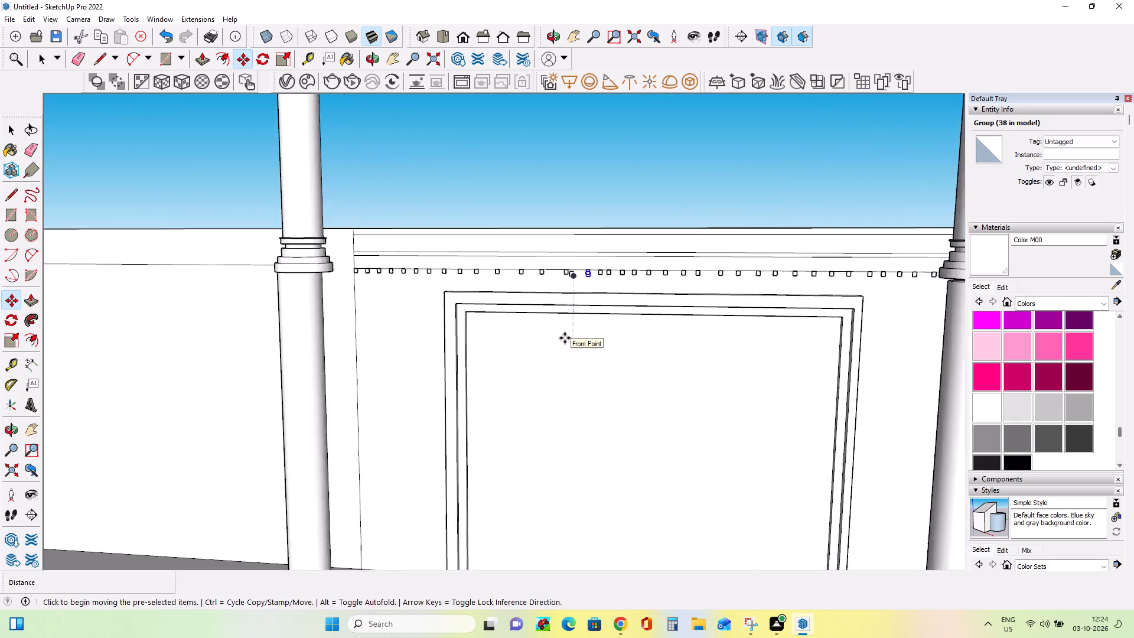
{"action": "scroll", "coordinate": [565, 338], "scroll_direction": "up", "scroll_amount": 7}
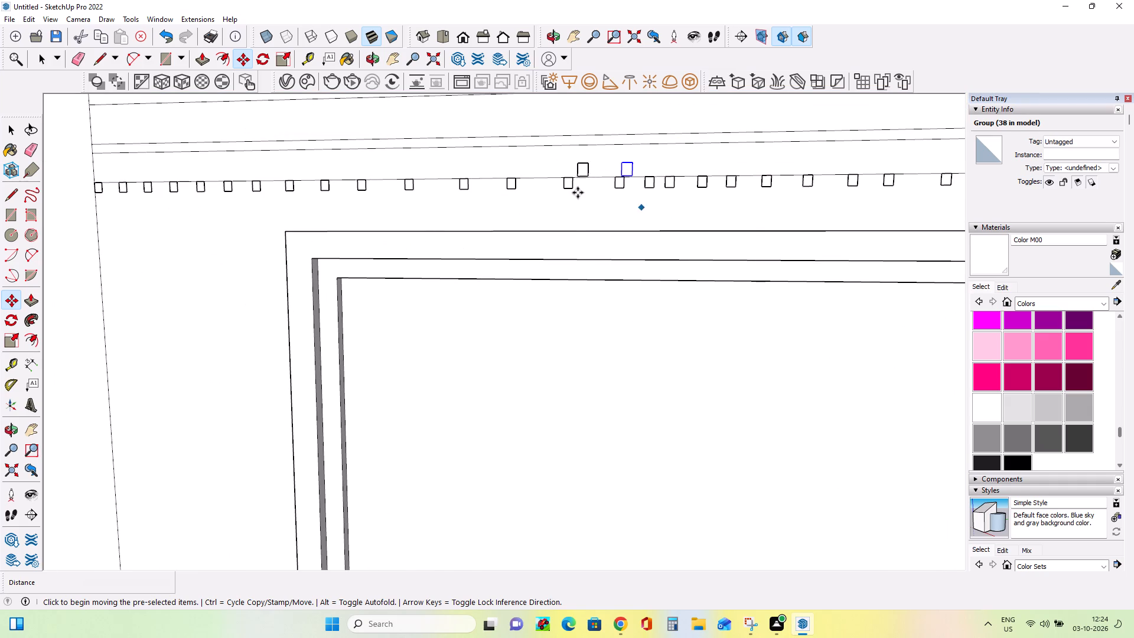
Move the selected small rectangle about 9 13/16" toward the left column and raise it about 7/16" into line with the dentil row.
{"action": "left_click", "coordinate": [622, 177]}
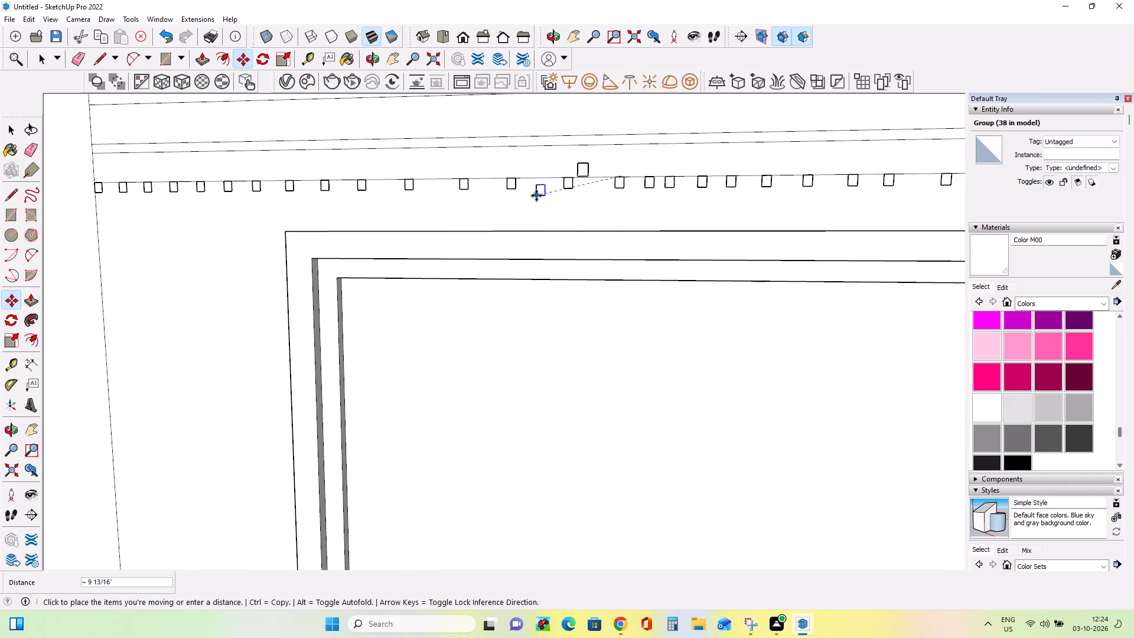
{"action": "left_click", "coordinate": [536, 196]}
{"action": "scroll", "coordinate": [536, 196], "scroll_direction": "up", "scroll_amount": 7}
{"action": "left_click", "coordinate": [535, 175]}
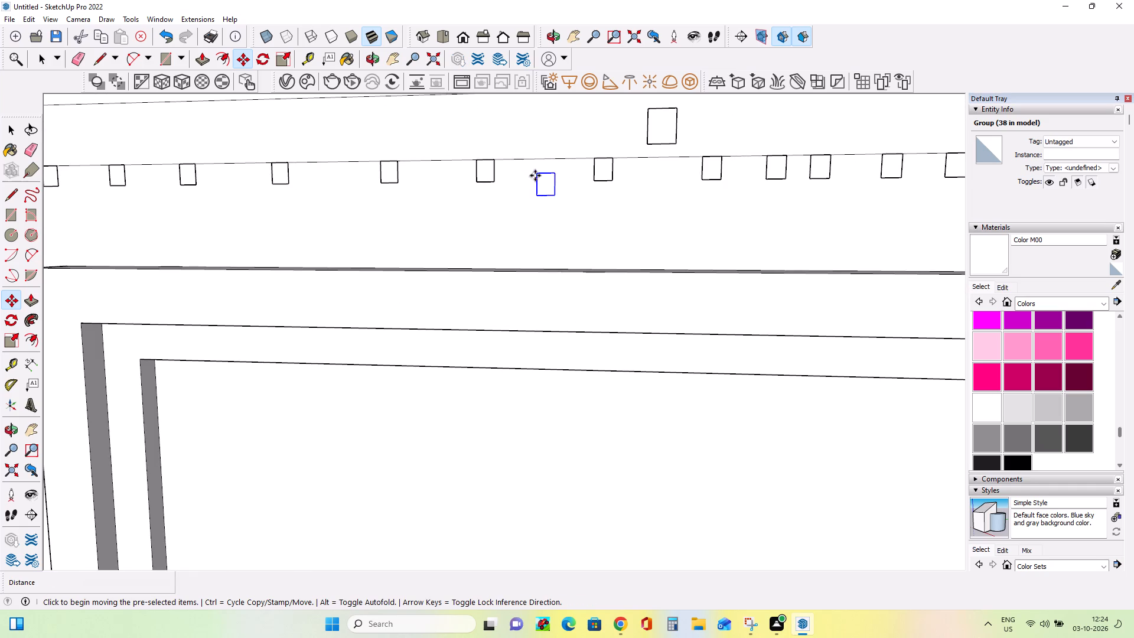
{"action": "left_click", "coordinate": [533, 161]}
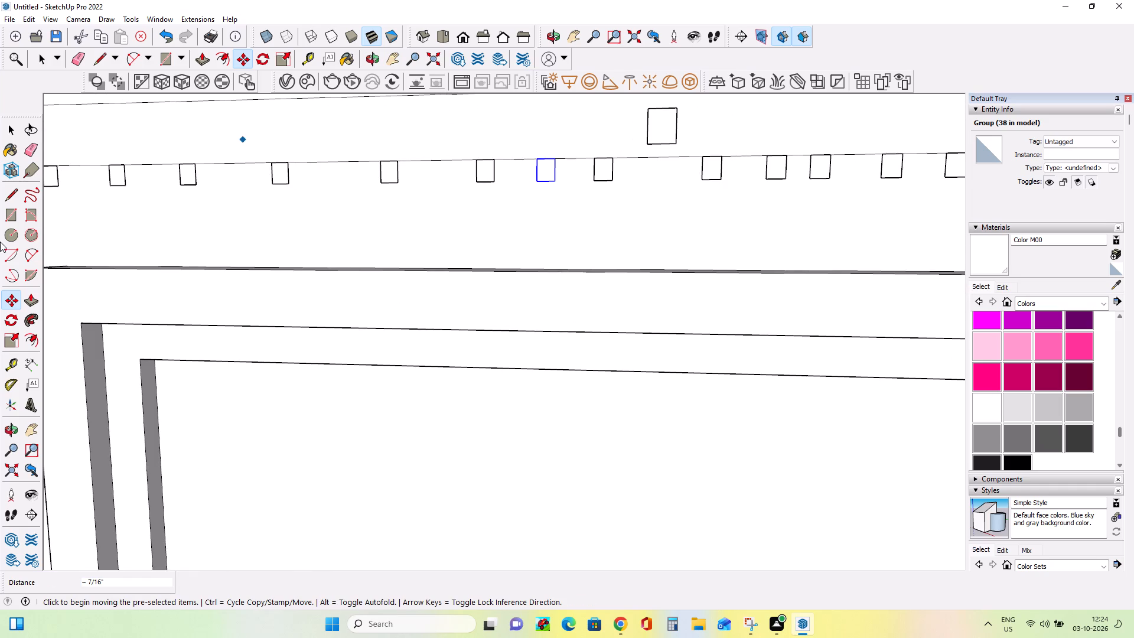
Move the stray rectangle above the dentil row down into the empty gap below it, aligning its top with the row's line.
{"action": "left_click", "coordinate": [8, 132]}
{"action": "left_click", "coordinate": [658, 142]}
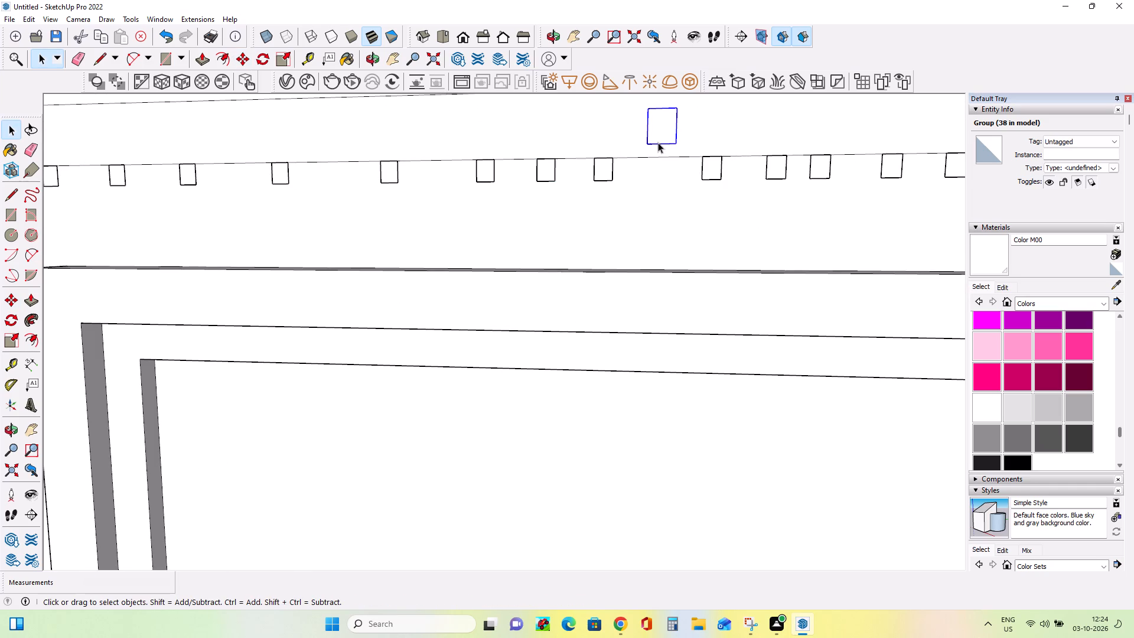
{"action": "left_click", "coordinate": [12, 301]}
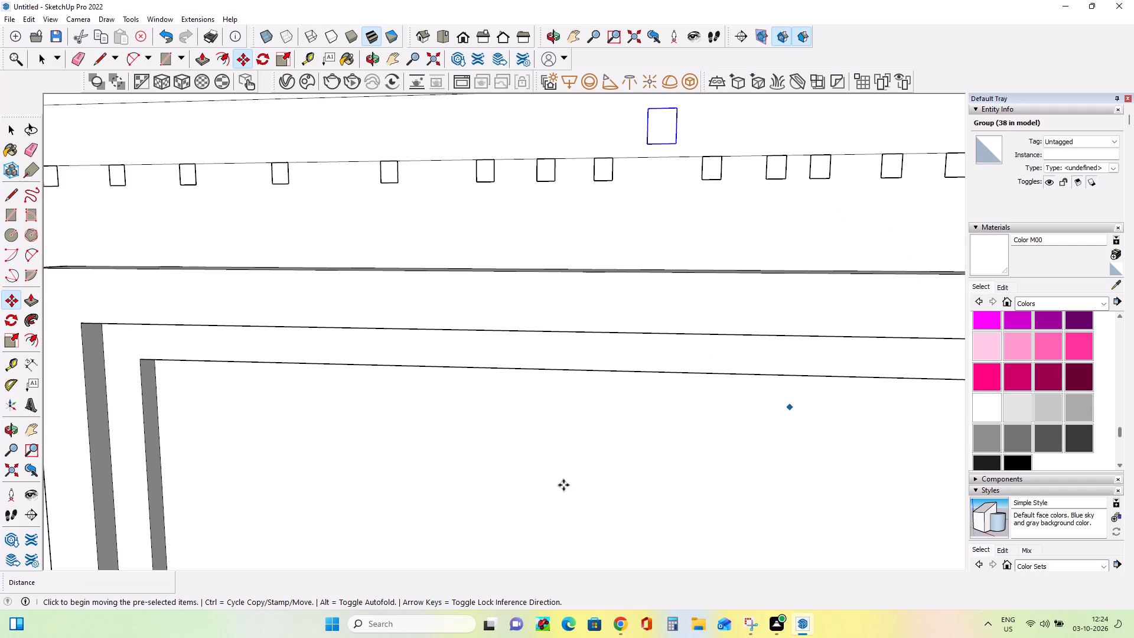
{"action": "left_click", "coordinate": [649, 146]}
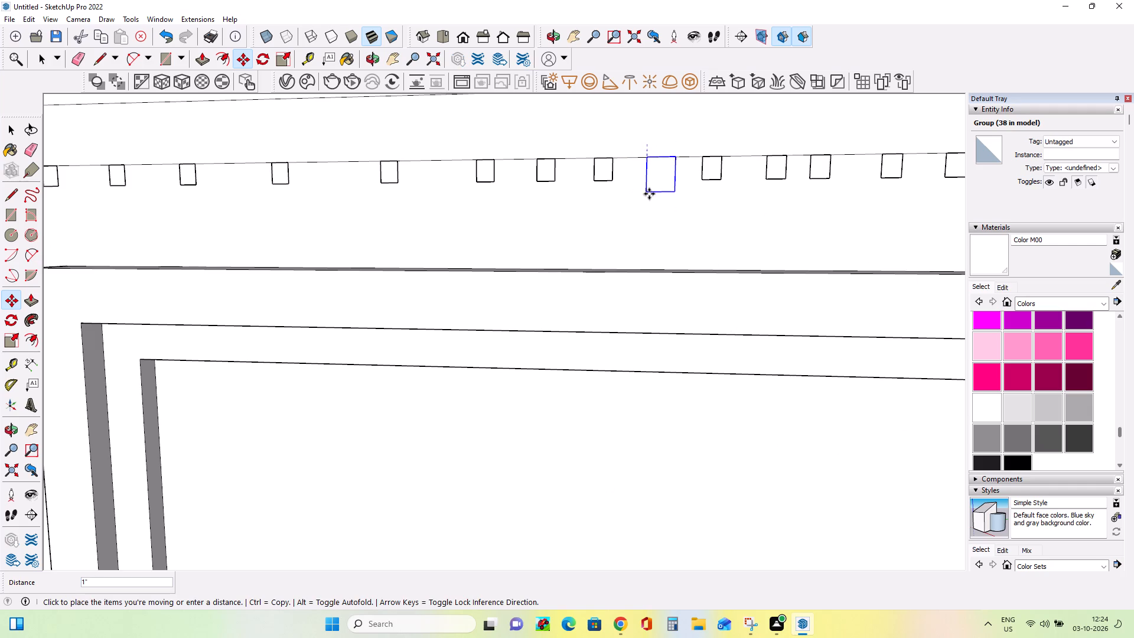
{"action": "left_click", "coordinate": [649, 194]}
{"action": "left_click", "coordinate": [646, 160]}
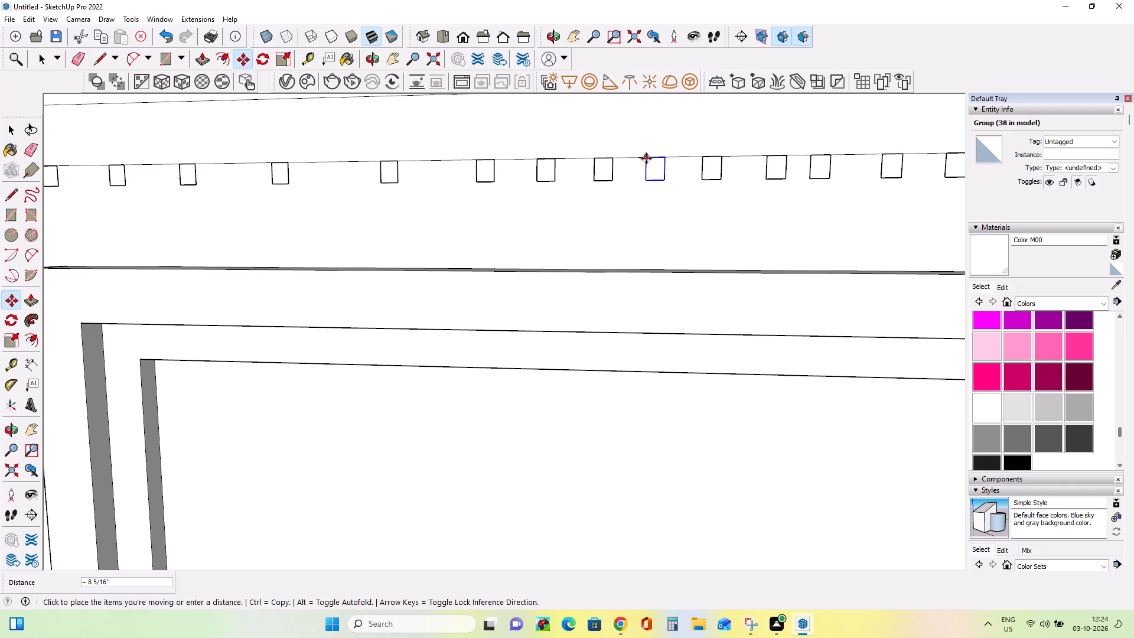
{"action": "left_click", "coordinate": [646, 158]}
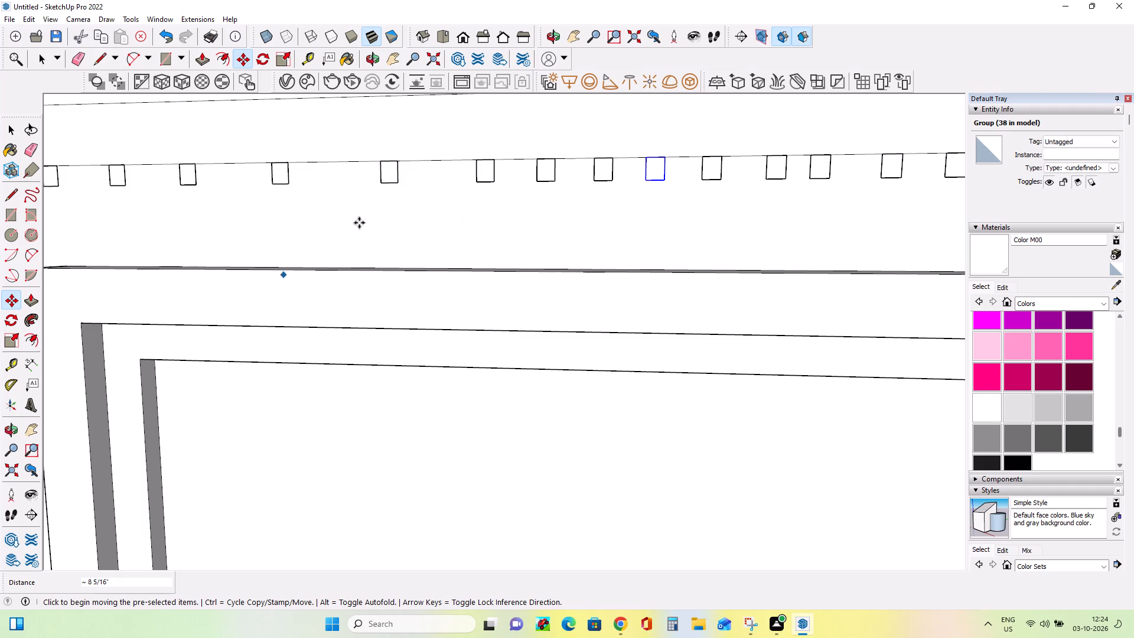
Copy the newly placed rectangle three times toward the left column into the remaining gaps, spacing the last two about 3 9/16" and 3 5/8".
{"action": "left_click", "coordinate": [643, 181]}
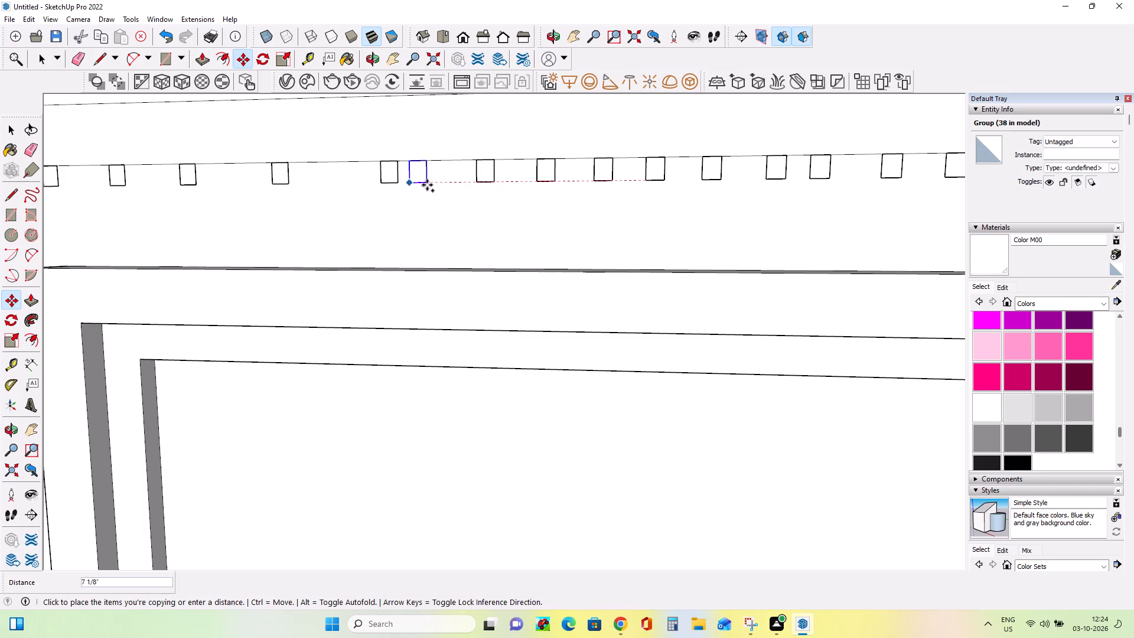
{"action": "left_click", "coordinate": [431, 185]}
{"action": "left_click", "coordinate": [431, 185]}
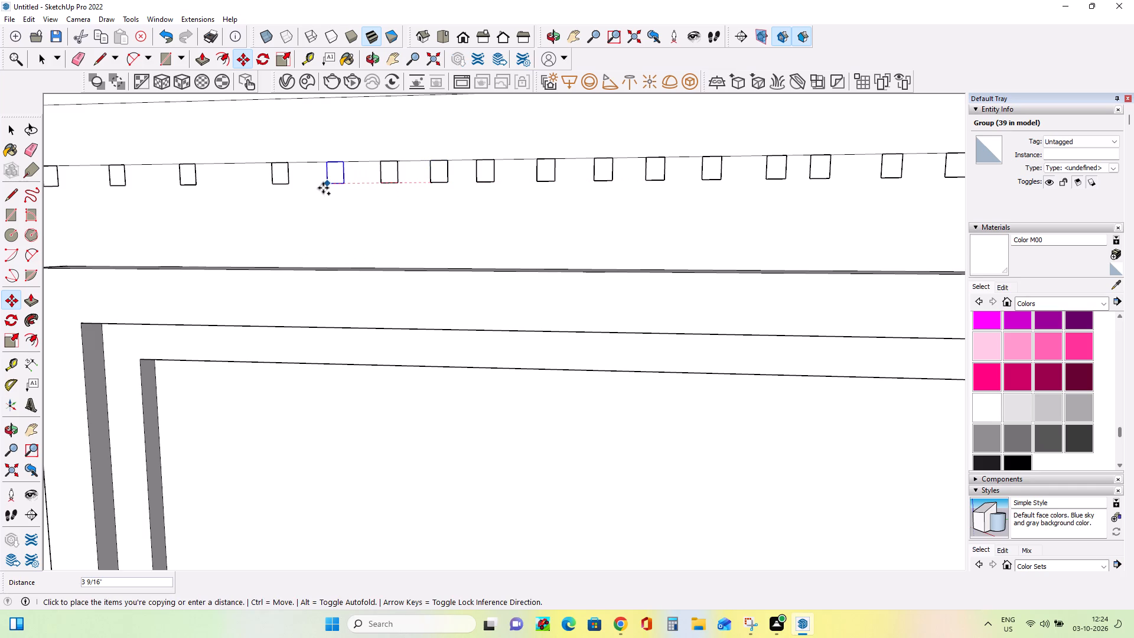
{"action": "left_click", "coordinate": [323, 188]}
{"action": "left_click", "coordinate": [322, 184], "text": "ctrl"}
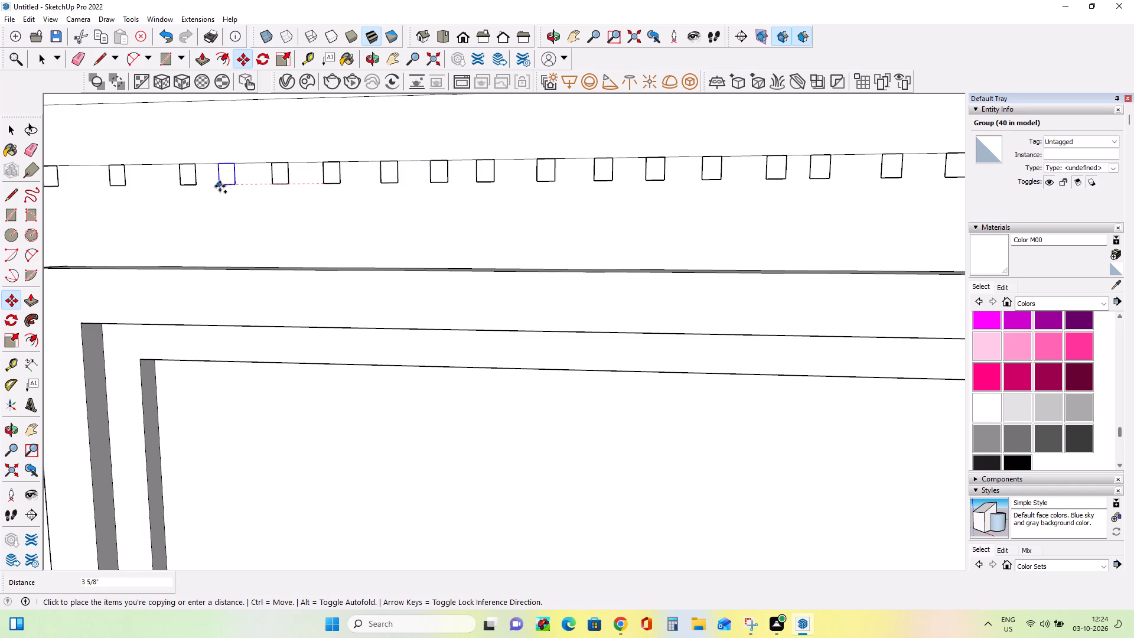
{"action": "left_click", "coordinate": [222, 186]}
Push/Pull the first small rectangle of the row, beside the left column, outward by 7/16".
{"action": "scroll", "coordinate": [488, 200], "scroll_direction": "down", "scroll_amount": 11}
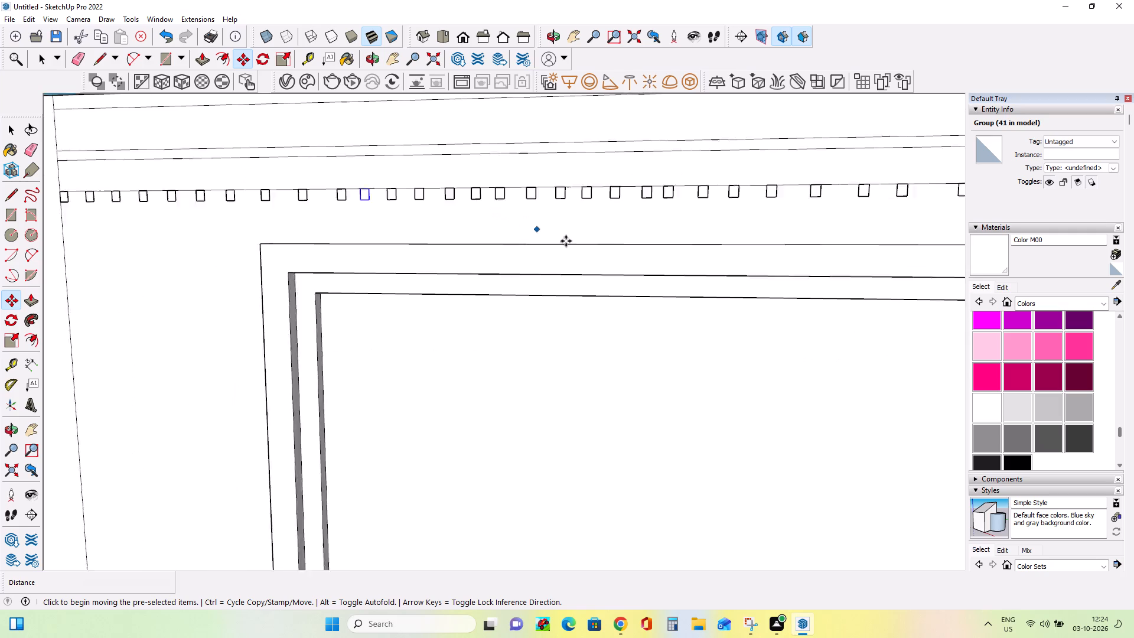
{"action": "scroll", "coordinate": [566, 241], "scroll_direction": "down", "scroll_amount": 12}
{"action": "scroll", "coordinate": [617, 269], "scroll_direction": "up", "scroll_amount": 4}
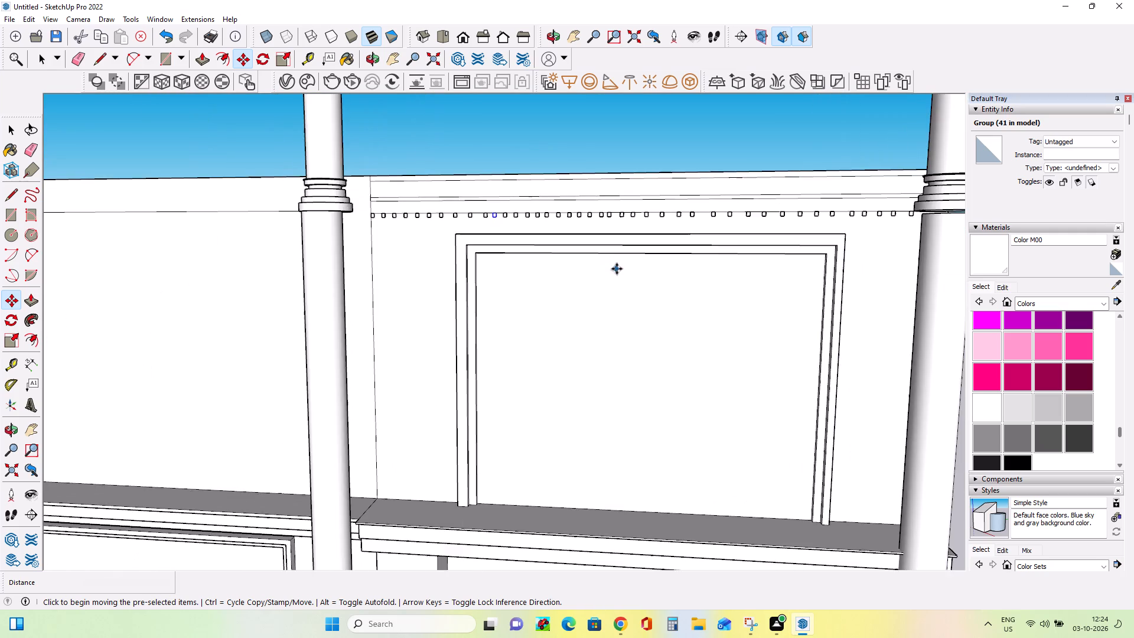
{"action": "scroll", "coordinate": [617, 269], "scroll_direction": "up", "scroll_amount": 2}
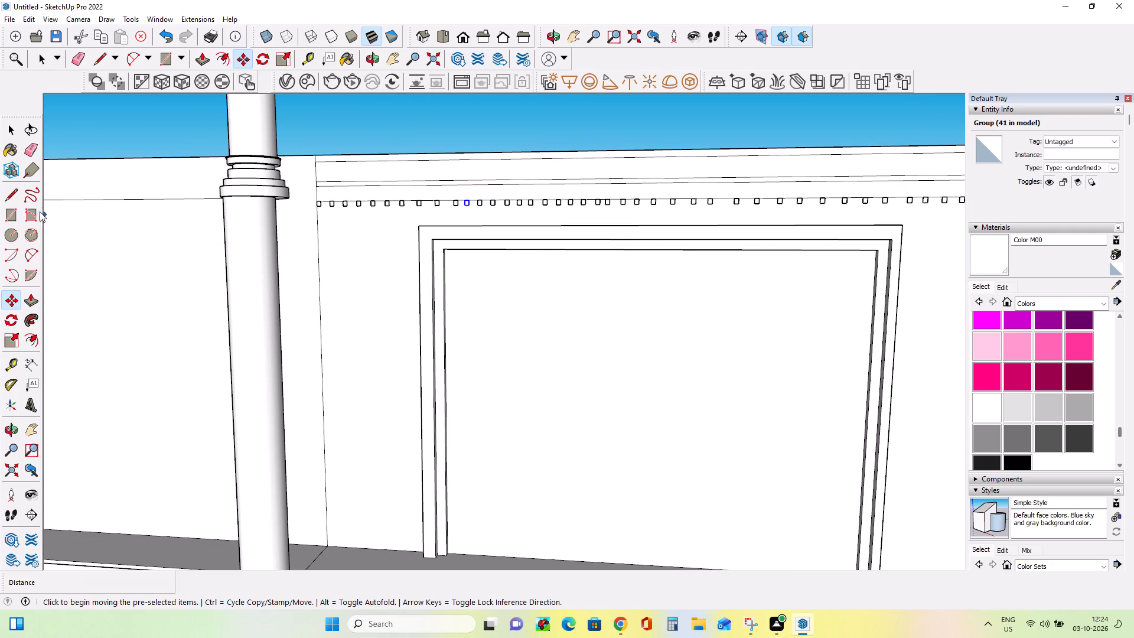
{"action": "left_click", "coordinate": [32, 302]}
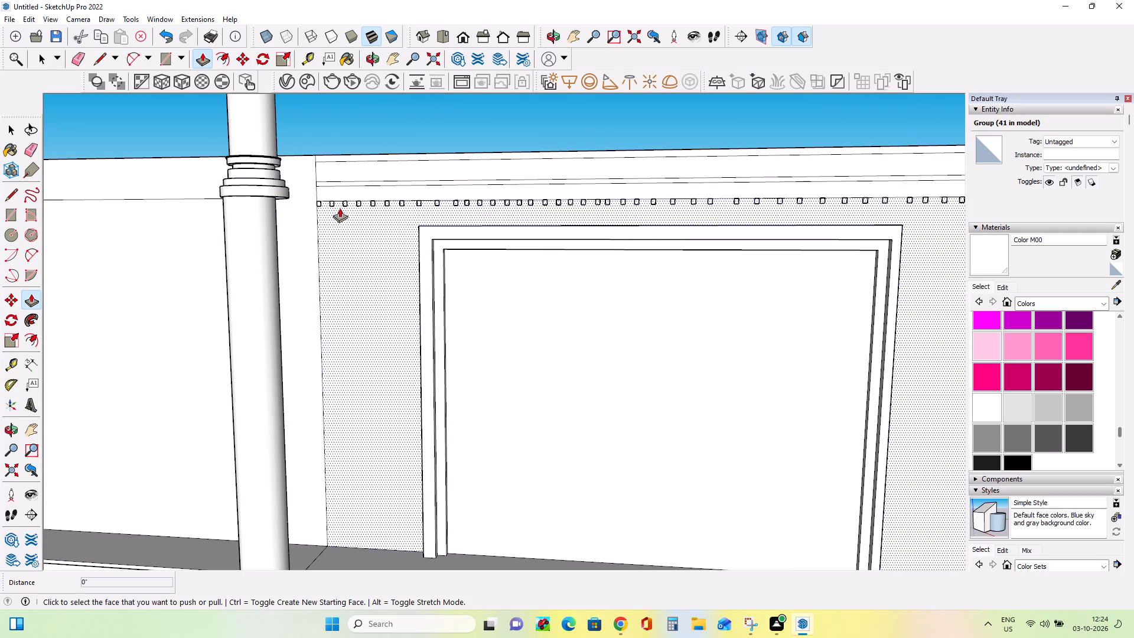
{"action": "scroll", "coordinate": [324, 209], "scroll_direction": "up", "scroll_amount": 8}
{"action": "left_click", "coordinate": [314, 198]}
{"action": "left_click", "coordinate": [311, 198]}
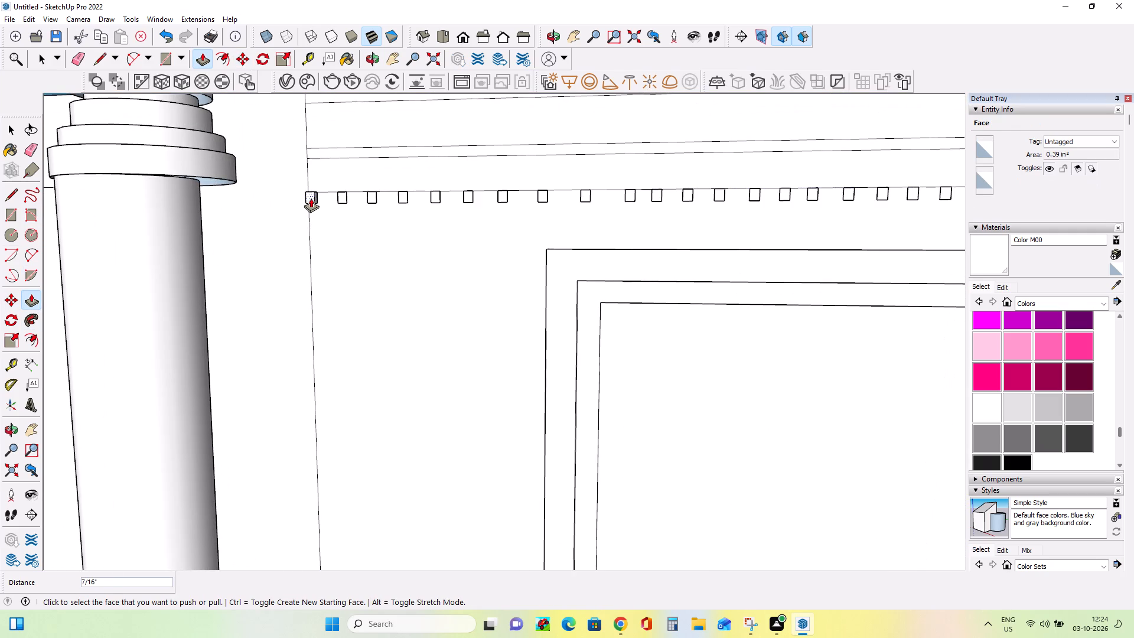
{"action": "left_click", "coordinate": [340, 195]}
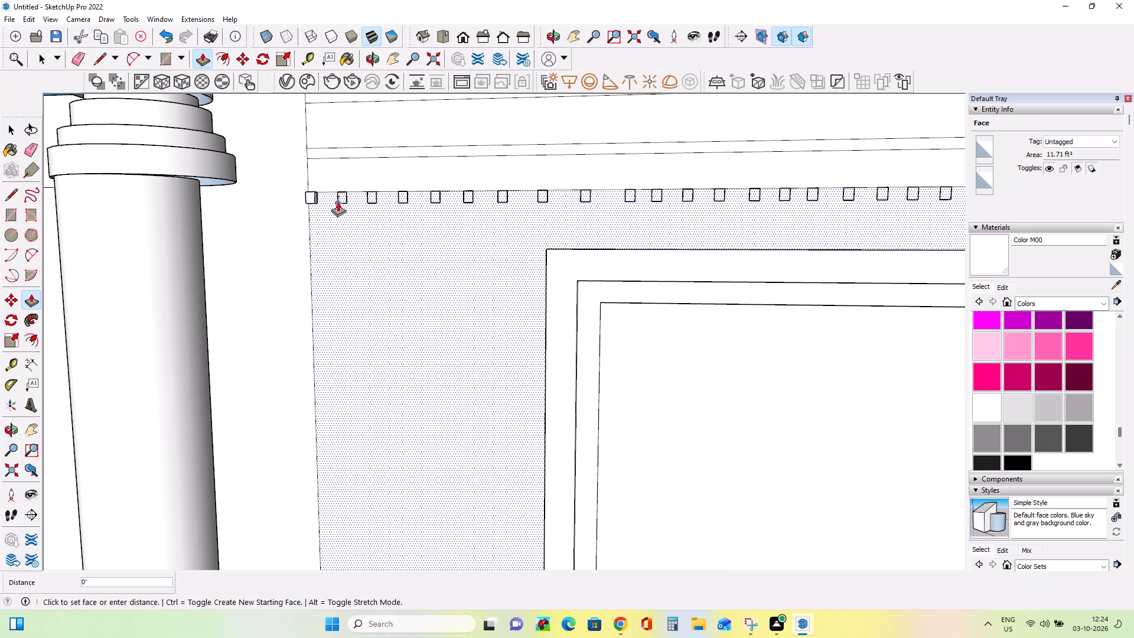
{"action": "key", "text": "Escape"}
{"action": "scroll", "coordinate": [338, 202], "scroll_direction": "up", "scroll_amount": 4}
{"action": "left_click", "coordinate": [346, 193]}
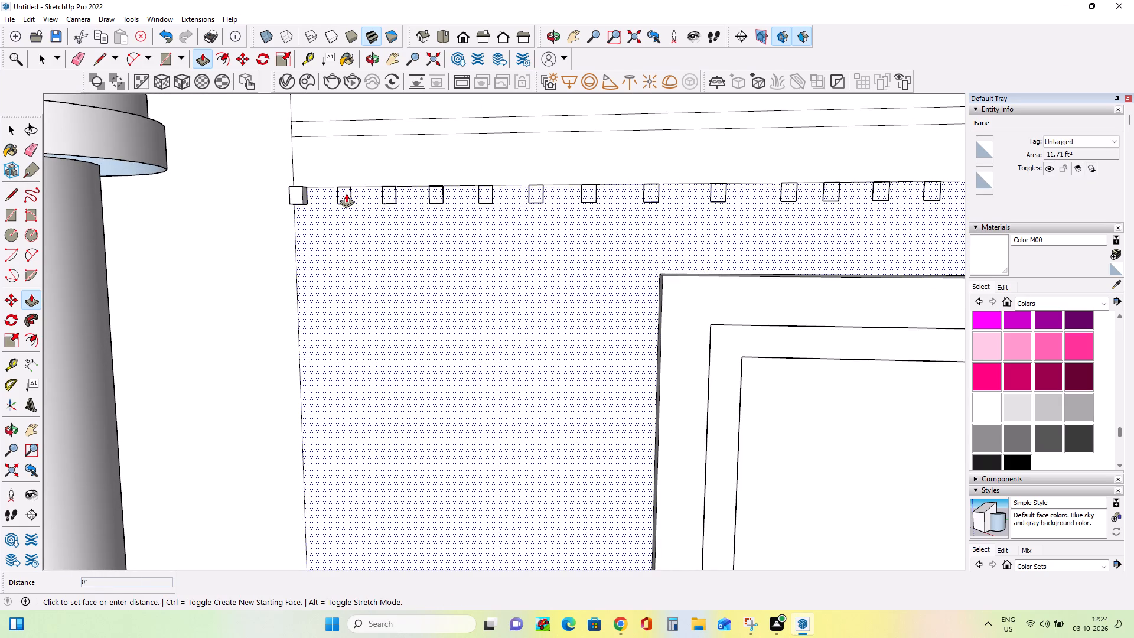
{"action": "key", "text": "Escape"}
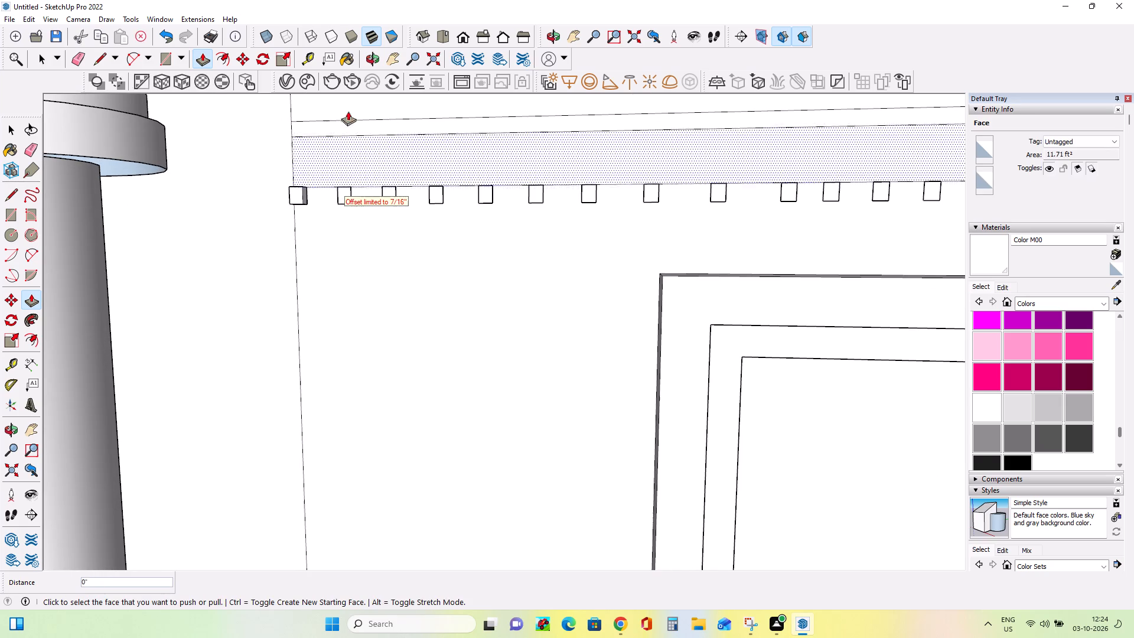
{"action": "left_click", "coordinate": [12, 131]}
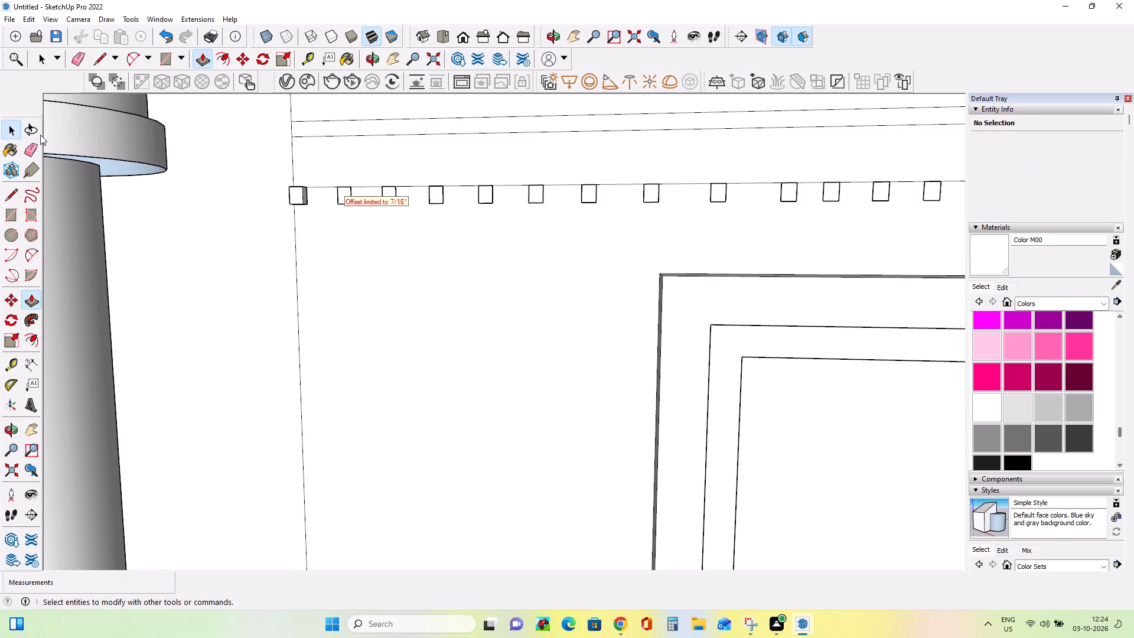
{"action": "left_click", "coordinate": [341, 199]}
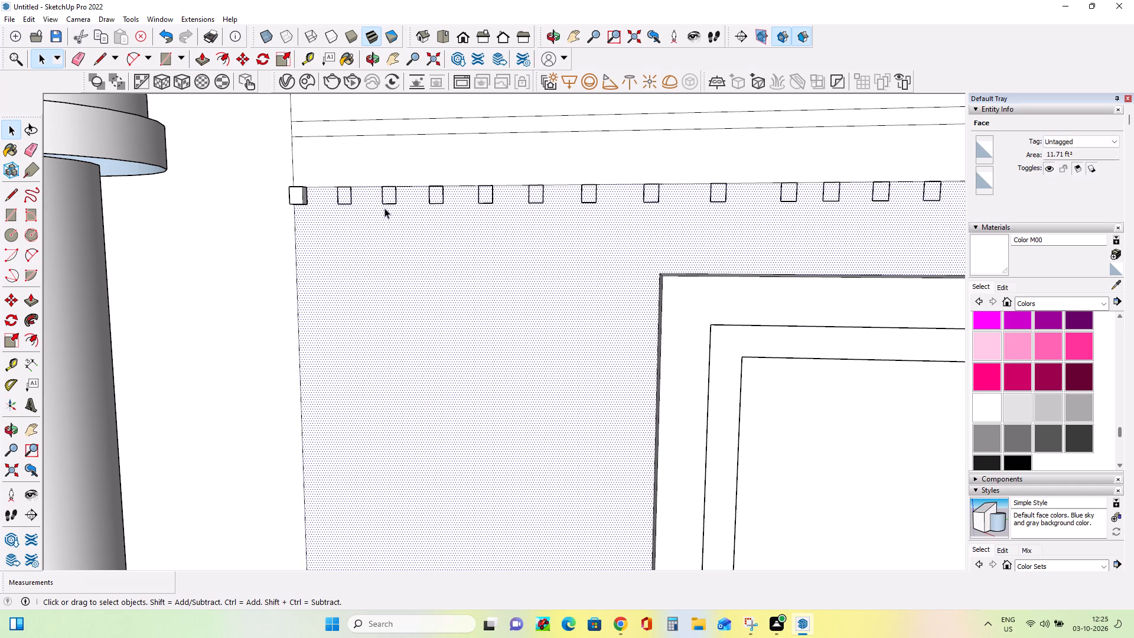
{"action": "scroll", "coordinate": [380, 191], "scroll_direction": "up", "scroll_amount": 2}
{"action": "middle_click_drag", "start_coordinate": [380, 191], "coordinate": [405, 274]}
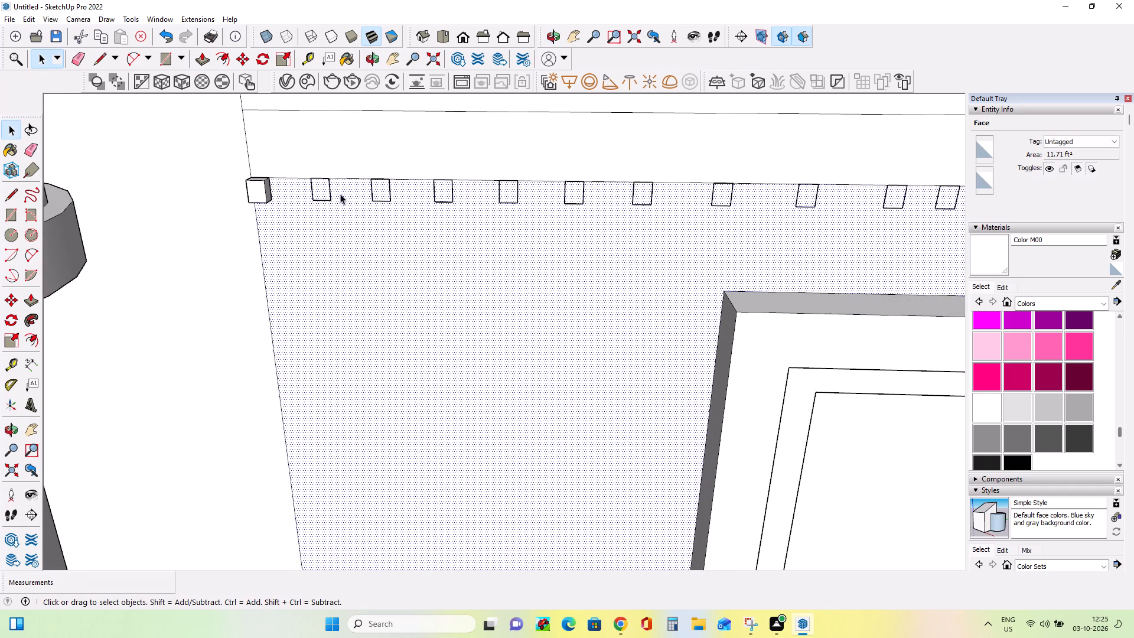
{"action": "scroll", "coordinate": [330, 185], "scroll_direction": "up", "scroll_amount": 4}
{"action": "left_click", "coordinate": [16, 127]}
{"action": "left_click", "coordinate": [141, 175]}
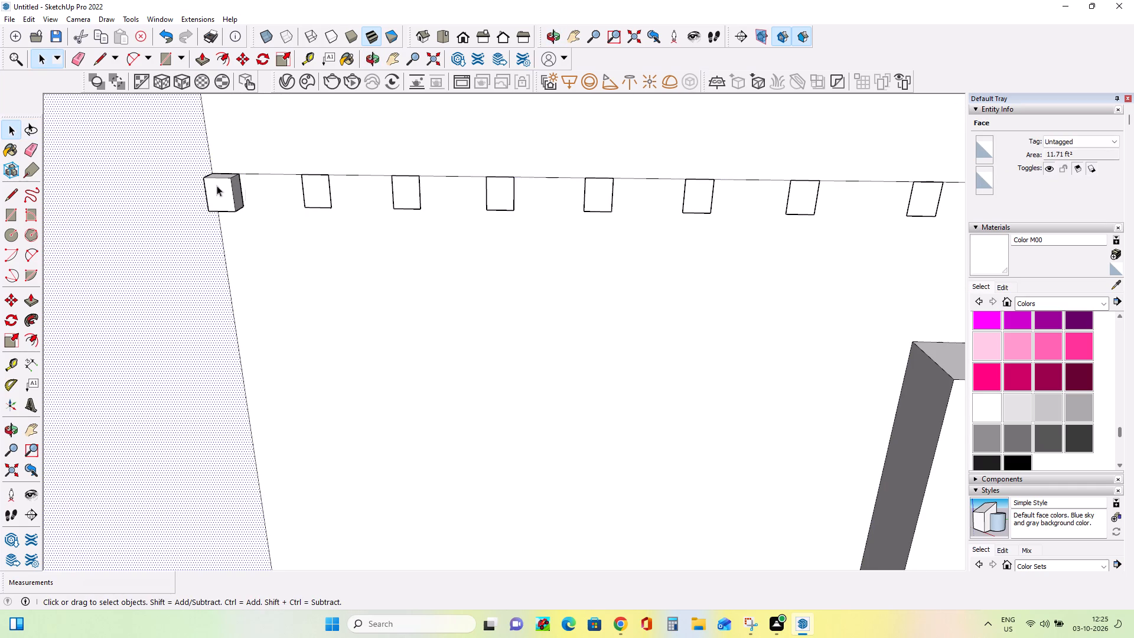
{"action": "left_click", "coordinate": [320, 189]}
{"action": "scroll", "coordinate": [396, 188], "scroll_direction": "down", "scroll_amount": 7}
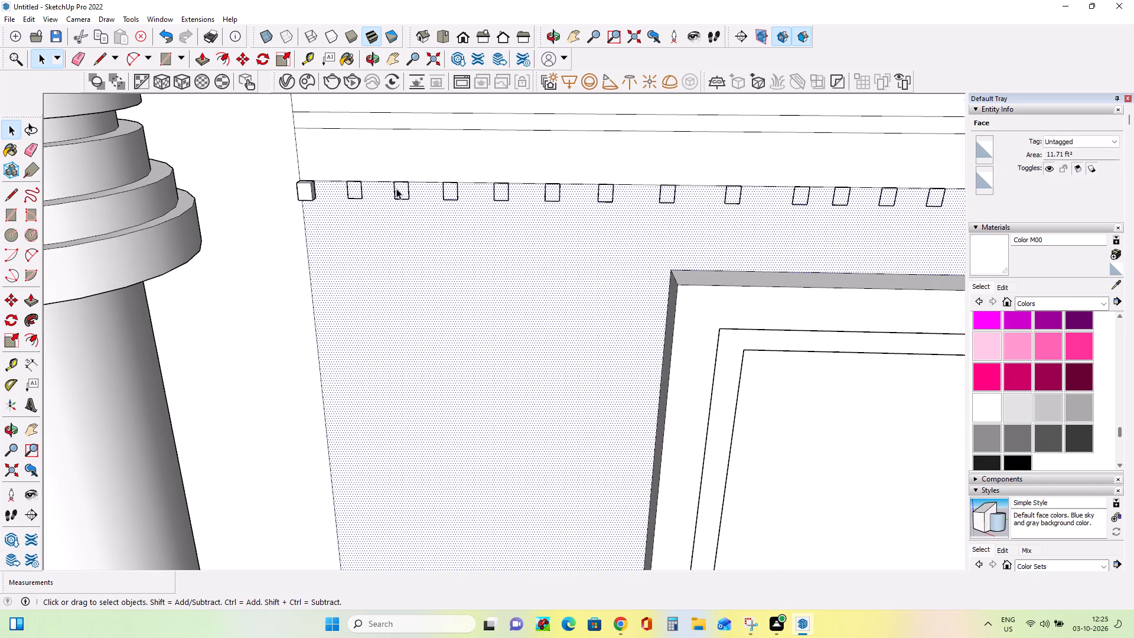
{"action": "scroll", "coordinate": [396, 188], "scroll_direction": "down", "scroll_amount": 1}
Select the first raised dentil block's front face and its side face toward the row, together with the edges bounding both faces.
{"action": "left_click", "coordinate": [318, 188]}
{"action": "scroll", "coordinate": [316, 190], "scroll_direction": "up", "scroll_amount": 4}
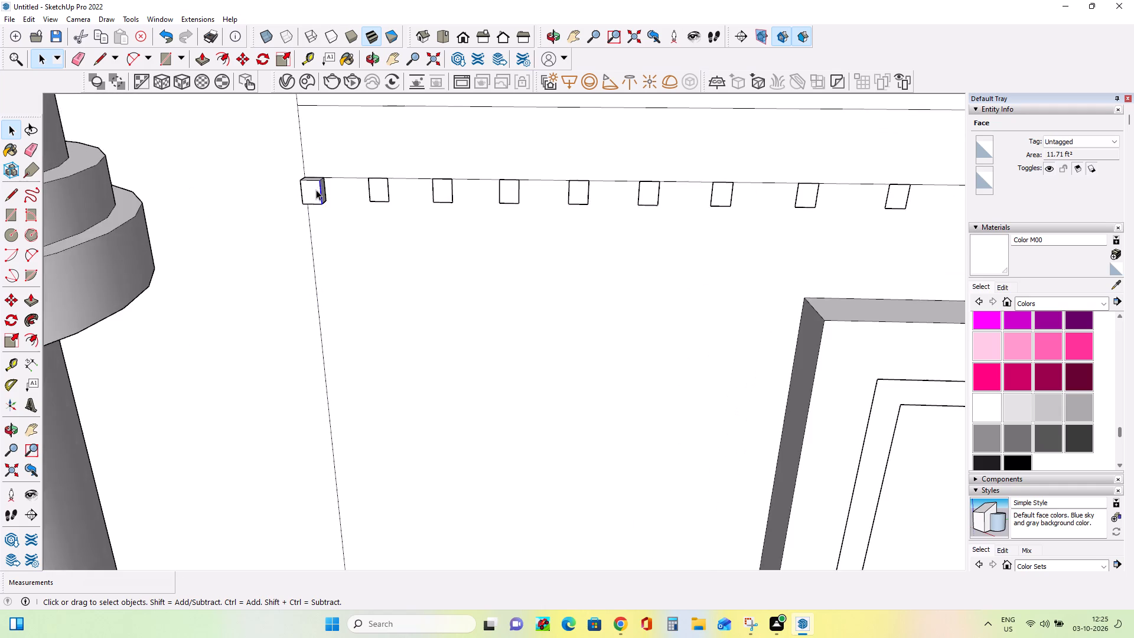
{"action": "scroll", "coordinate": [316, 190], "scroll_direction": "up", "scroll_amount": 4}
{"action": "left_click", "coordinate": [316, 189]}
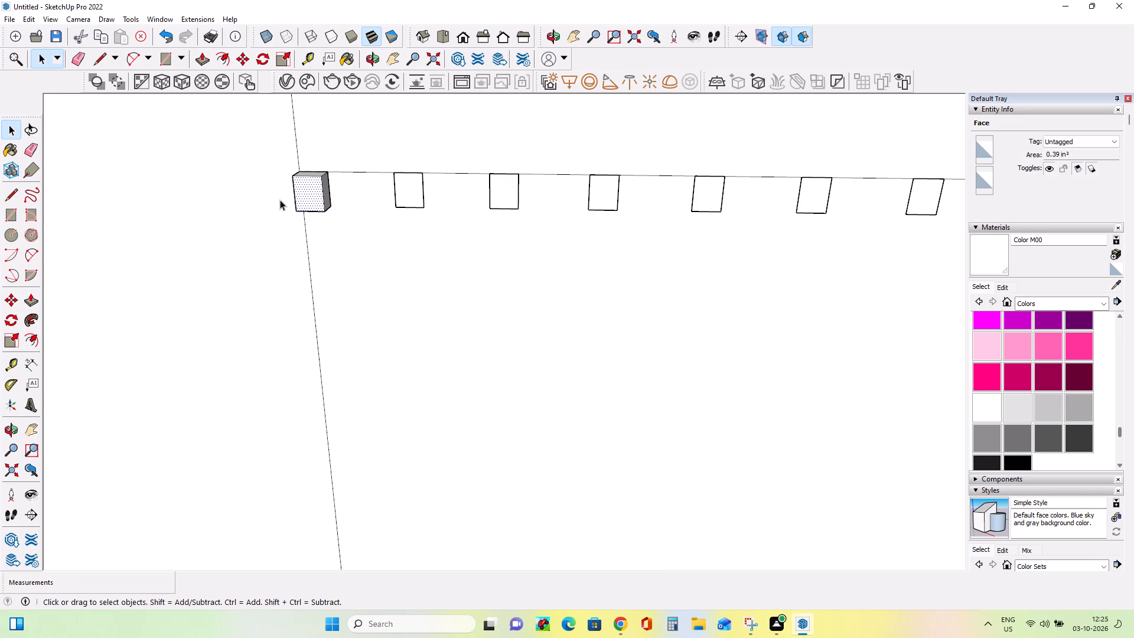
{"action": "left_click", "coordinate": [304, 194]}
{"action": "left_click", "coordinate": [306, 194]}
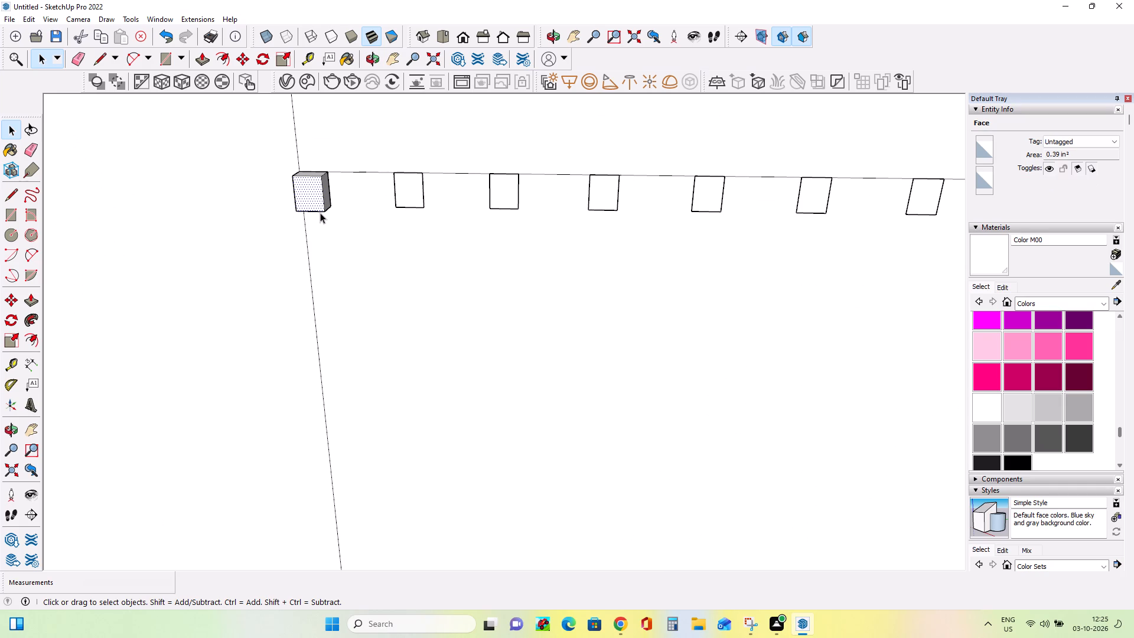
{"action": "left_click", "coordinate": [320, 213]}
{"action": "left_click", "coordinate": [320, 203], "text": "ctrl"}
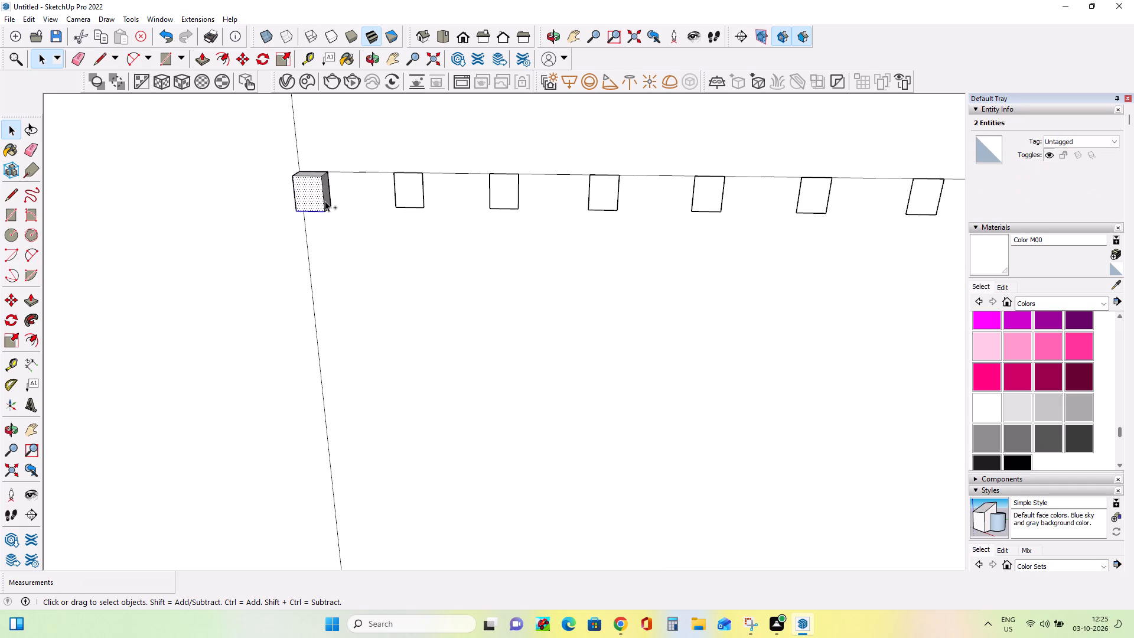
{"action": "left_click", "coordinate": [326, 201], "text": "ctrl"}
{"action": "middle_click_drag", "start_coordinate": [328, 209], "coordinate": [380, 140], "text": "ctrl"}
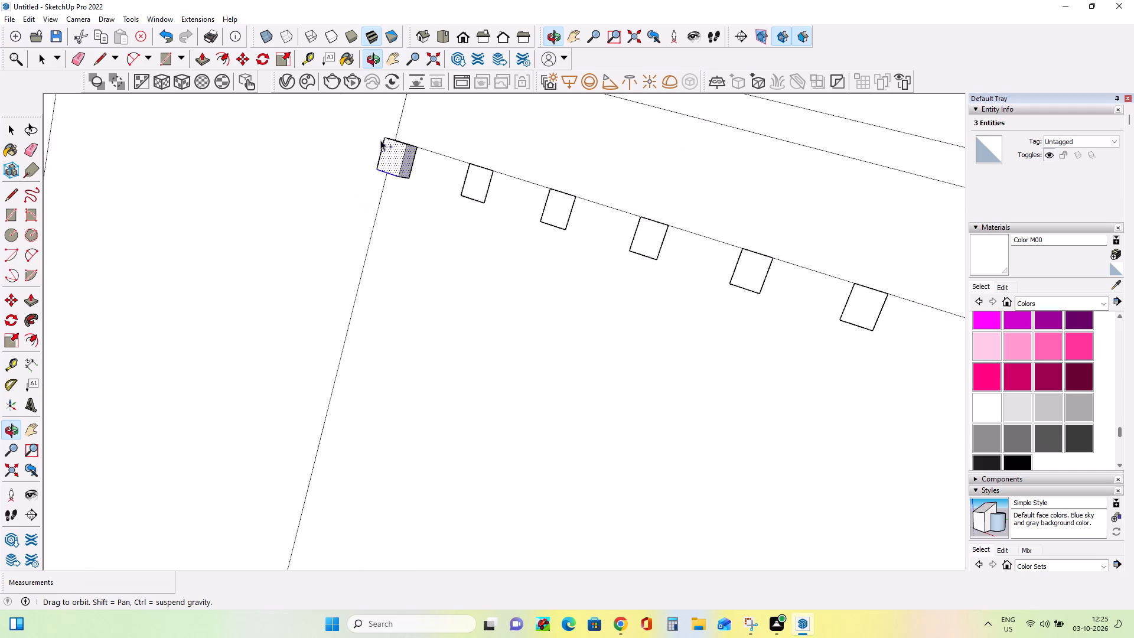
{"action": "middle_click_drag", "start_coordinate": [380, 140], "coordinate": [380, 140], "text": "ctrl"}
{"action": "double_click", "coordinate": [400, 152], "text": "ctrl"}
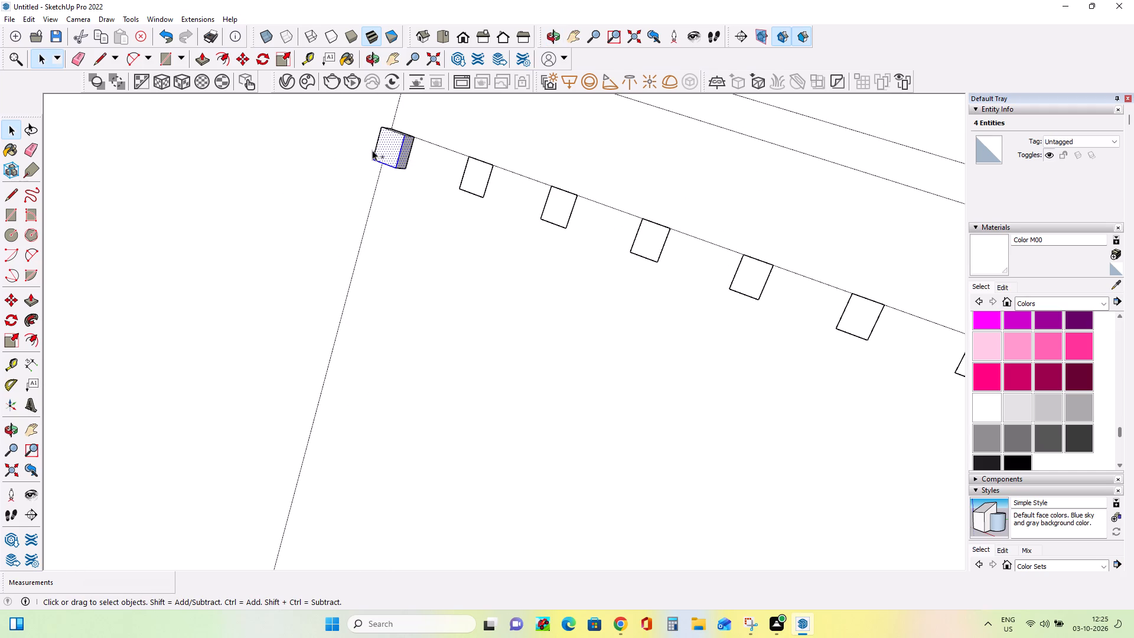
{"action": "left_click", "coordinate": [373, 150], "text": "ctrl"}
{"action": "left_click", "coordinate": [377, 149], "text": "ctrl"}
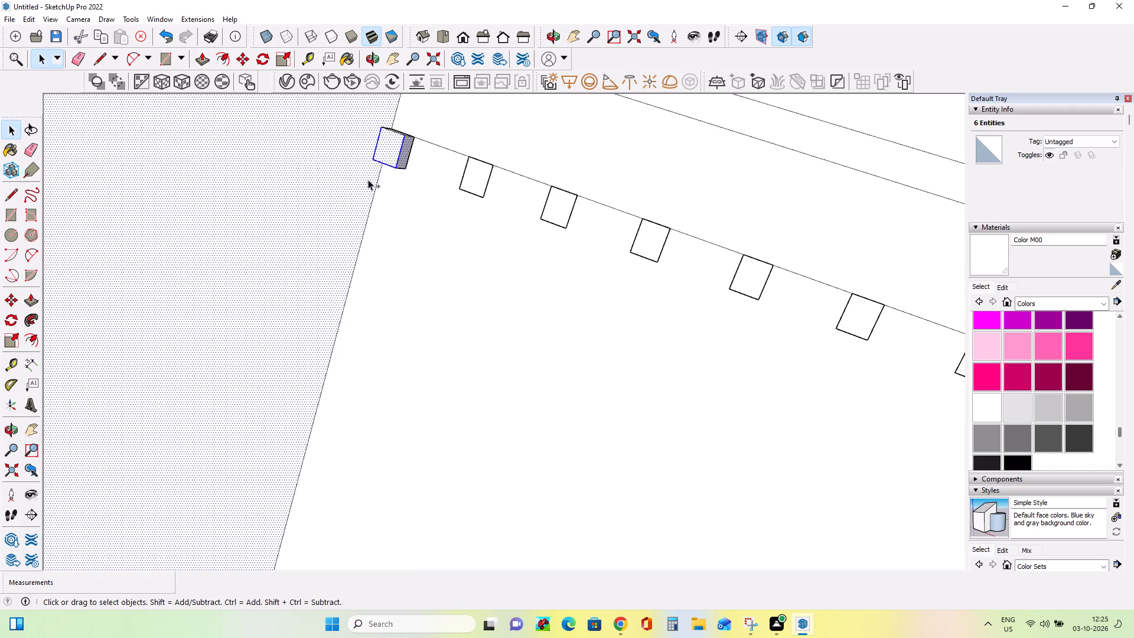
{"action": "left_click", "coordinate": [364, 180], "text": "shift"}
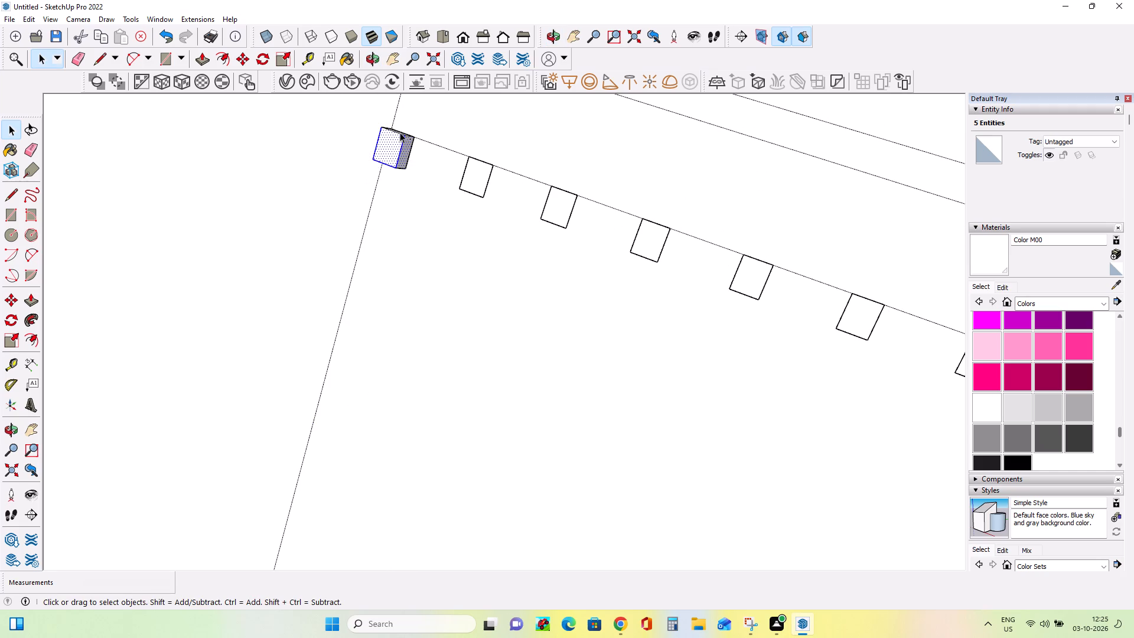
{"action": "left_click", "coordinate": [402, 134], "text": "ctrl"}
{"action": "middle_click_drag", "start_coordinate": [403, 171], "coordinate": [393, 196]}
{"action": "scroll", "coordinate": [359, 195], "scroll_direction": "up", "scroll_amount": 11}
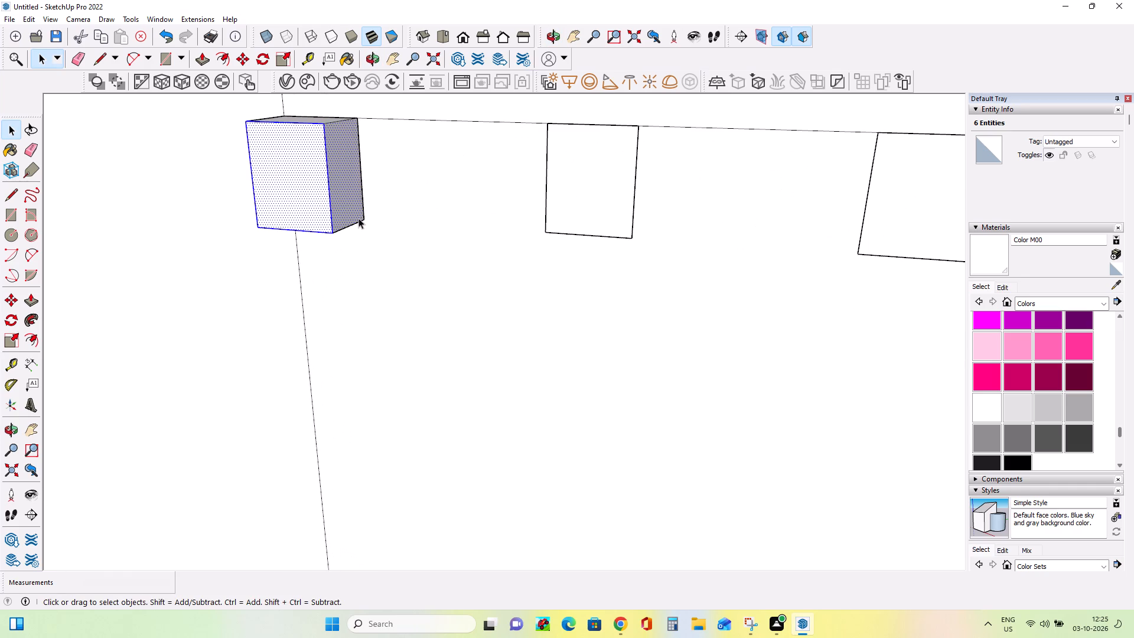
{"action": "left_click", "coordinate": [356, 223], "text": "ctrl"}
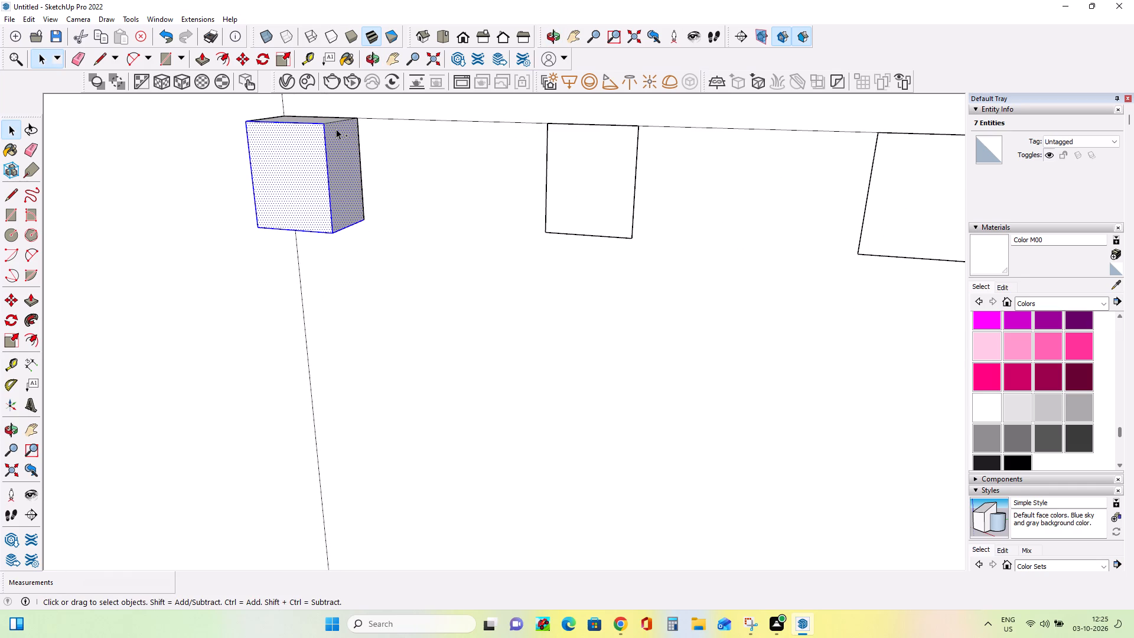
{"action": "left_click", "coordinate": [337, 121], "text": "ctrl"}
{"action": "scroll", "coordinate": [344, 218], "scroll_direction": "down", "scroll_amount": 3}
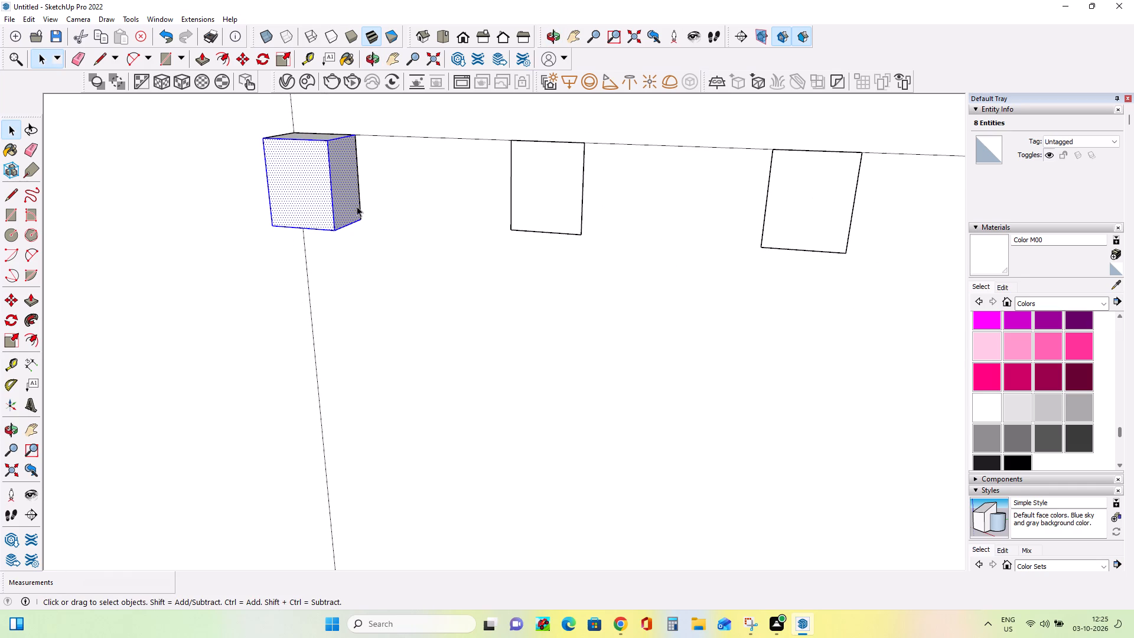
{"action": "left_click", "coordinate": [357, 201], "text": "ctrl"}
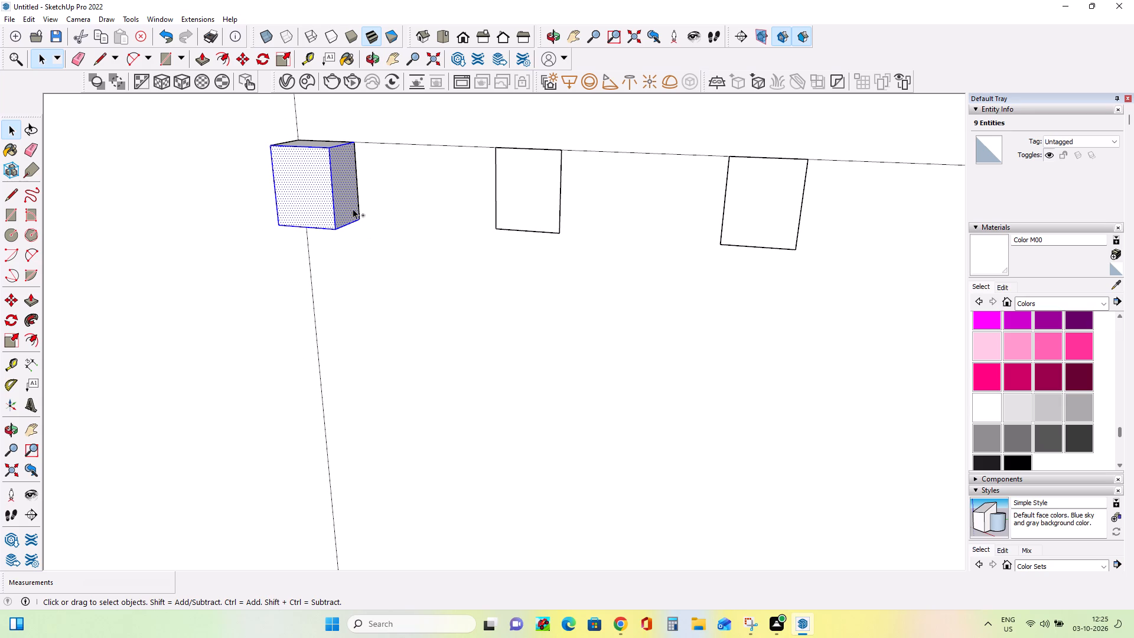
Add the block's top rear edge and the top edge on its column side to the selection, leaving the wall faces out.
{"action": "scroll", "coordinate": [360, 210], "scroll_direction": "up", "scroll_amount": 8, "text": "ctrl"}
{"action": "scroll", "coordinate": [361, 210], "scroll_direction": "down", "scroll_amount": 14}
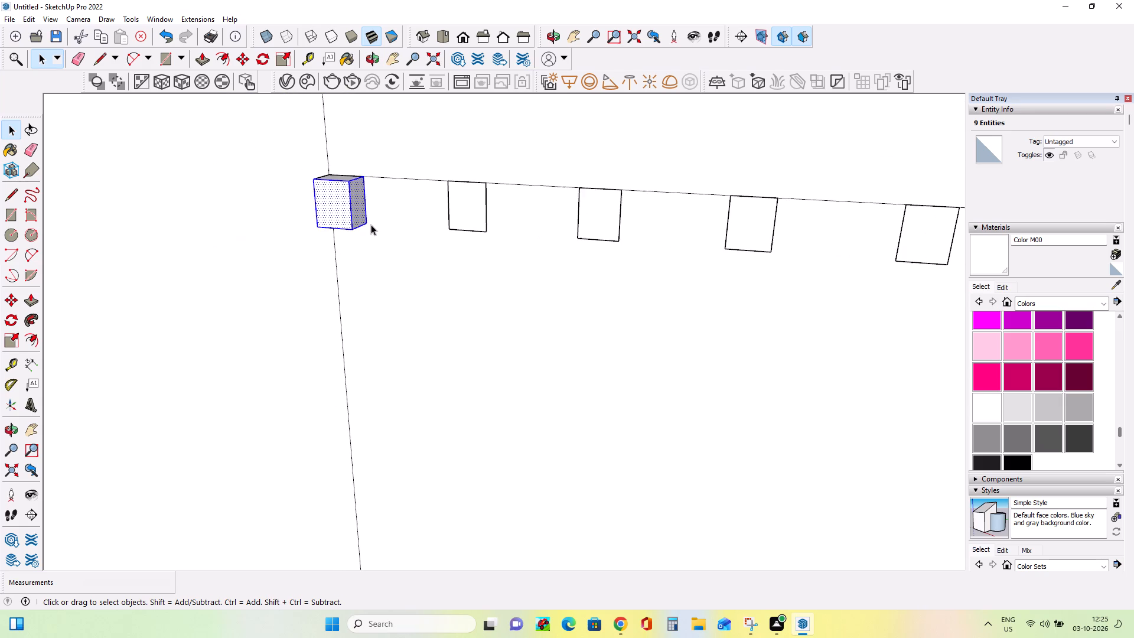
{"action": "middle_click_drag", "start_coordinate": [309, 226], "coordinate": [513, 195]}
{"action": "middle_click_drag", "start_coordinate": [385, 201], "coordinate": [262, 263]}
{"action": "scroll", "coordinate": [262, 262], "scroll_direction": "down", "scroll_amount": 14}
{"action": "scroll", "coordinate": [503, 175], "scroll_direction": "down", "scroll_amount": 14}
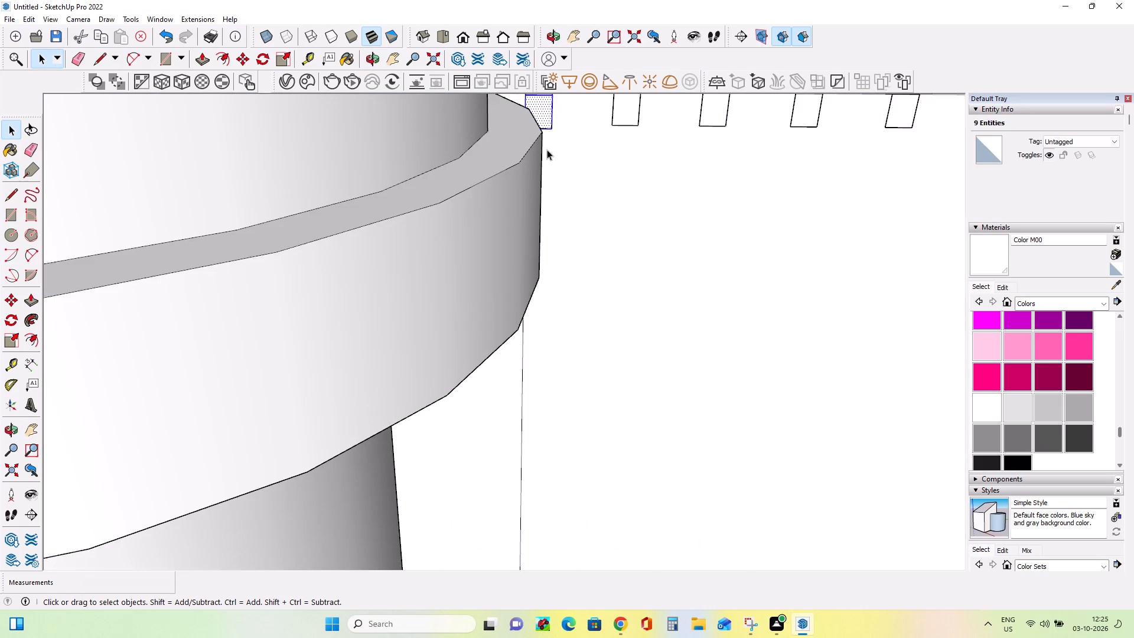
{"action": "scroll", "coordinate": [547, 149], "scroll_direction": "down", "scroll_amount": 9}
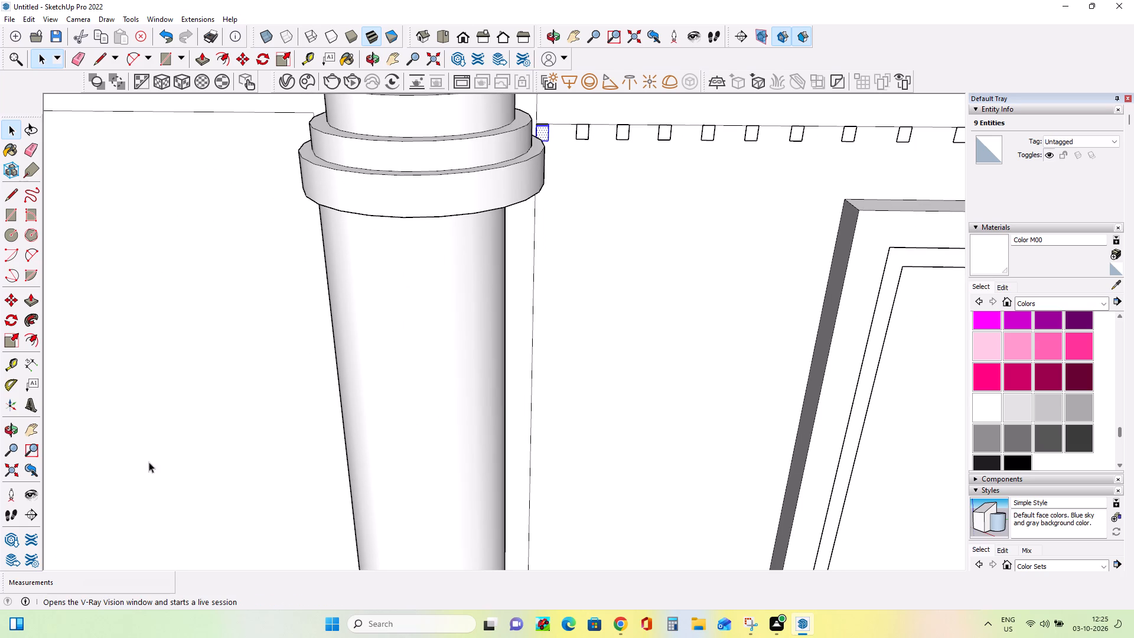
{"action": "left_click", "coordinate": [31, 435]}
{"action": "left_click_drag", "start_coordinate": [337, 300], "coordinate": [201, 496]}
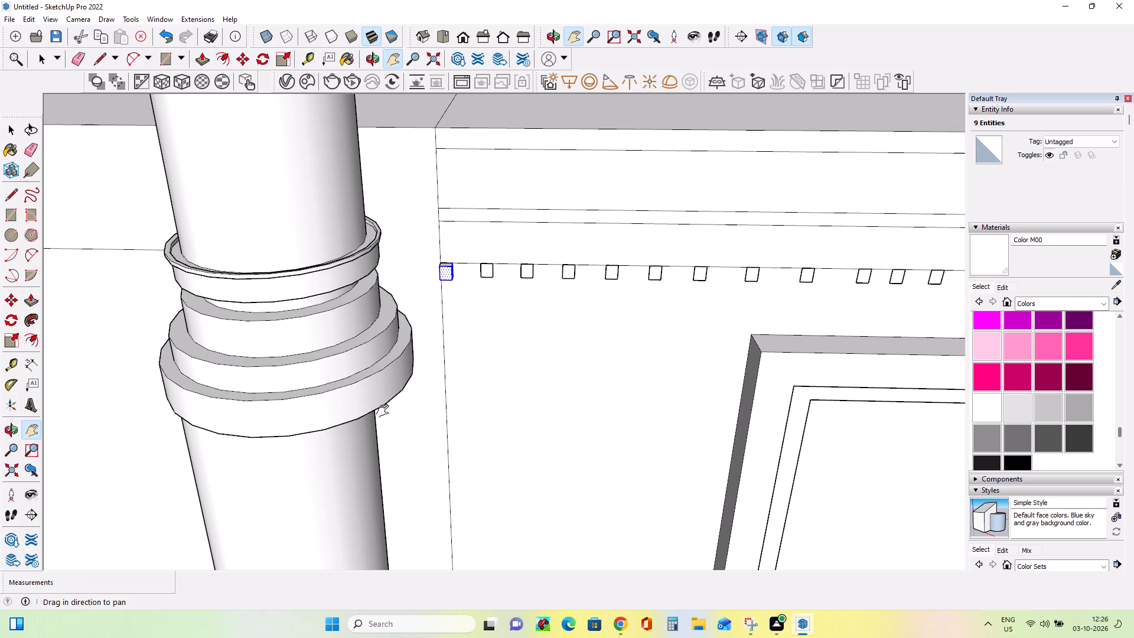
{"action": "scroll", "coordinate": [385, 411], "scroll_direction": "up", "scroll_amount": 4}
{"action": "middle_click_drag", "start_coordinate": [500, 249], "coordinate": [534, 301]}
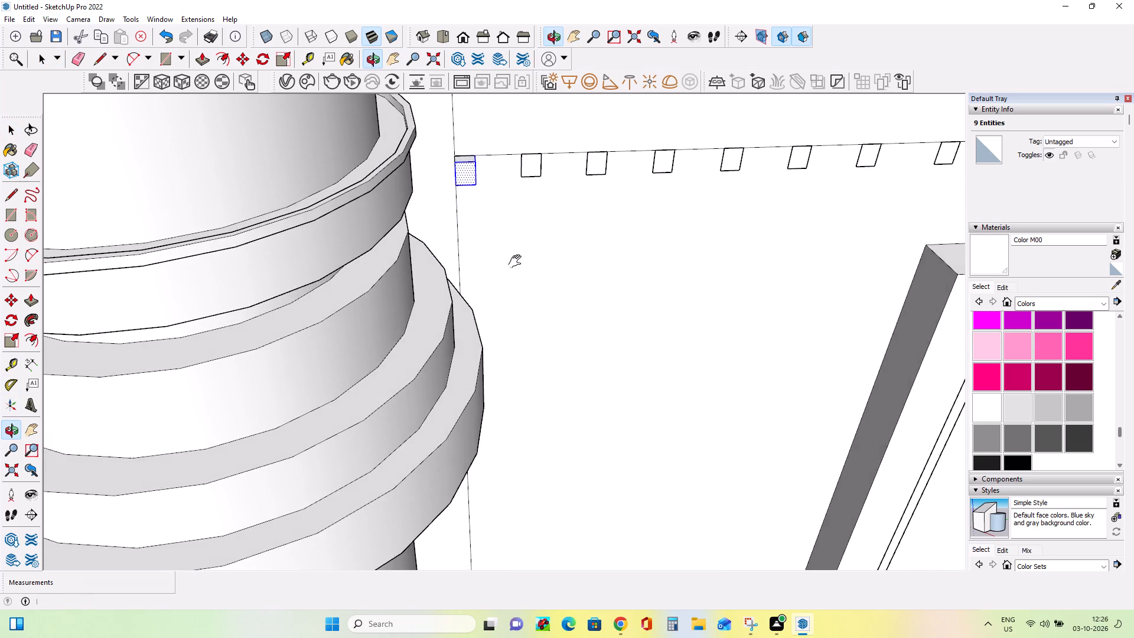
{"action": "scroll", "coordinate": [464, 162], "scroll_direction": "up", "scroll_amount": 8}
{"action": "middle_click_drag", "start_coordinate": [468, 175], "coordinate": [480, 211]}
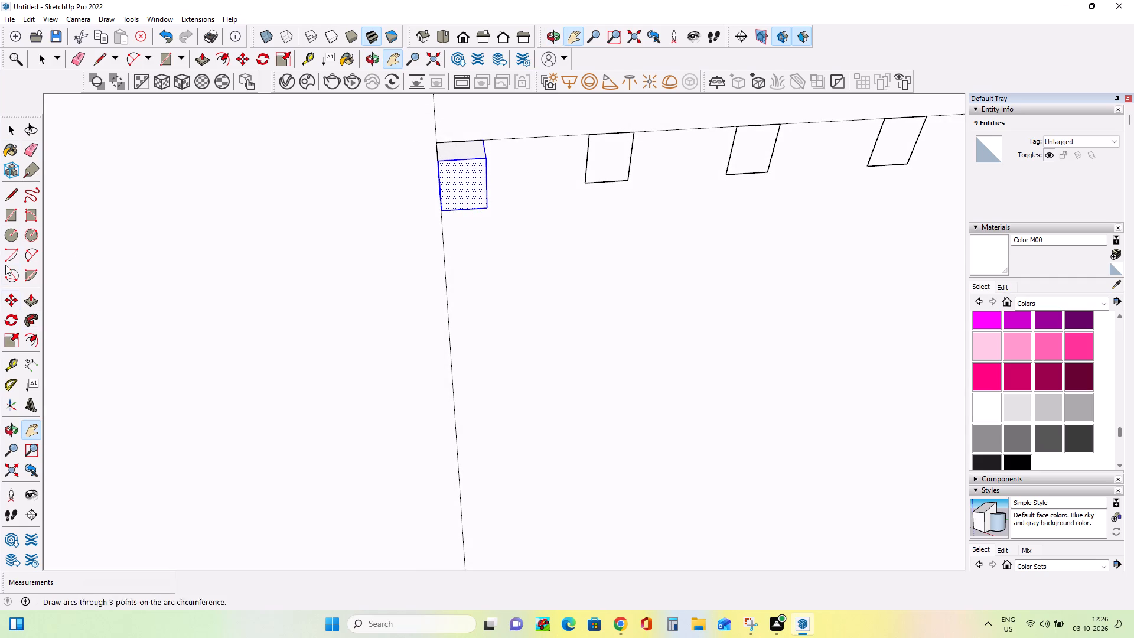
{"action": "left_click", "coordinate": [6, 130]}
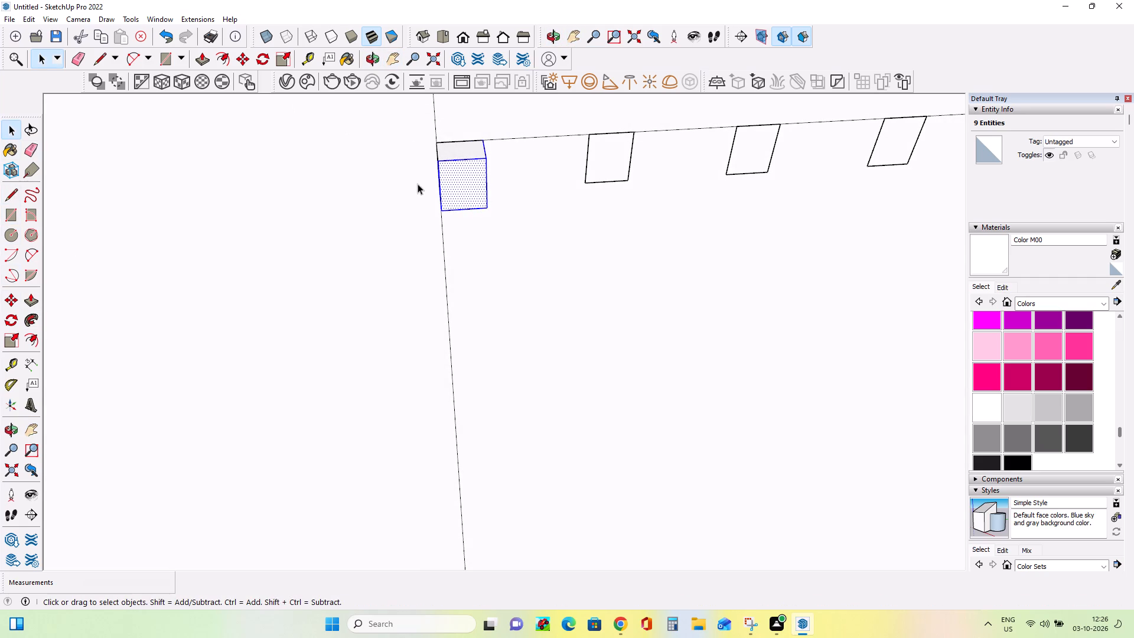
{"action": "left_click", "coordinate": [449, 140], "text": "ctrl"}
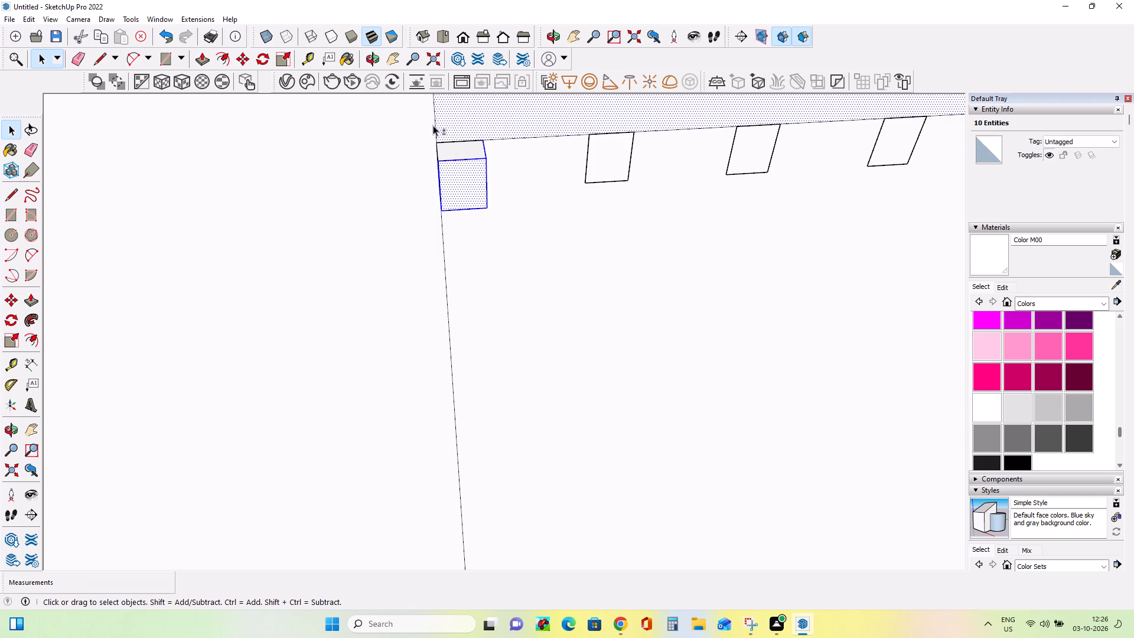
{"action": "left_click", "coordinate": [443, 123], "text": "shift"}
{"action": "scroll", "coordinate": [452, 138], "scroll_direction": "up", "scroll_amount": 11}
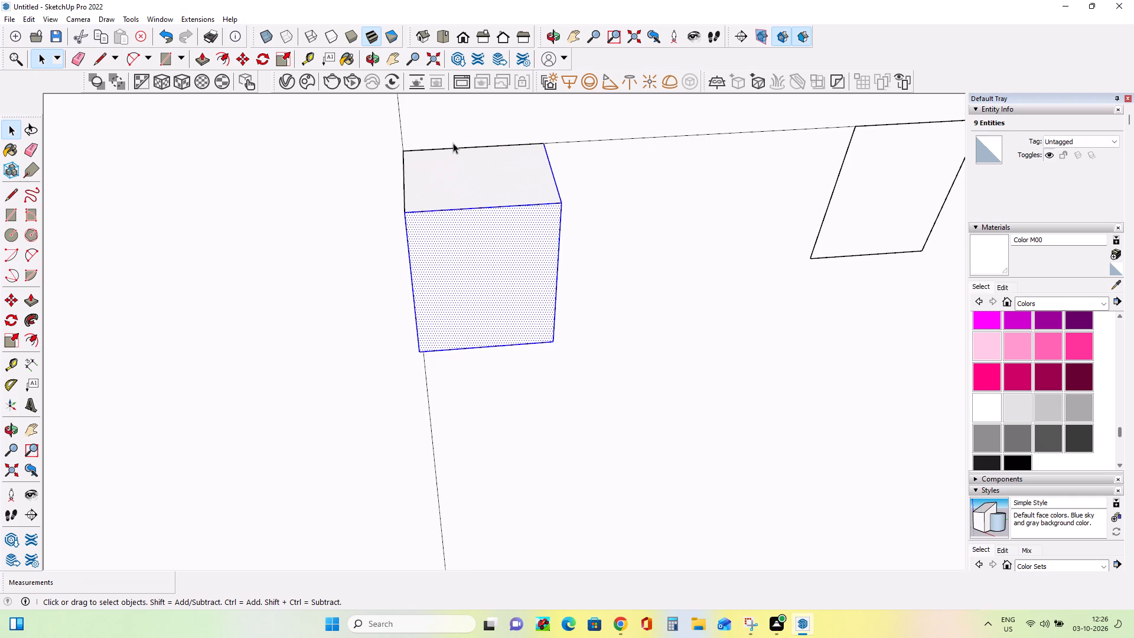
{"action": "left_click", "coordinate": [458, 147], "text": "ctrl"}
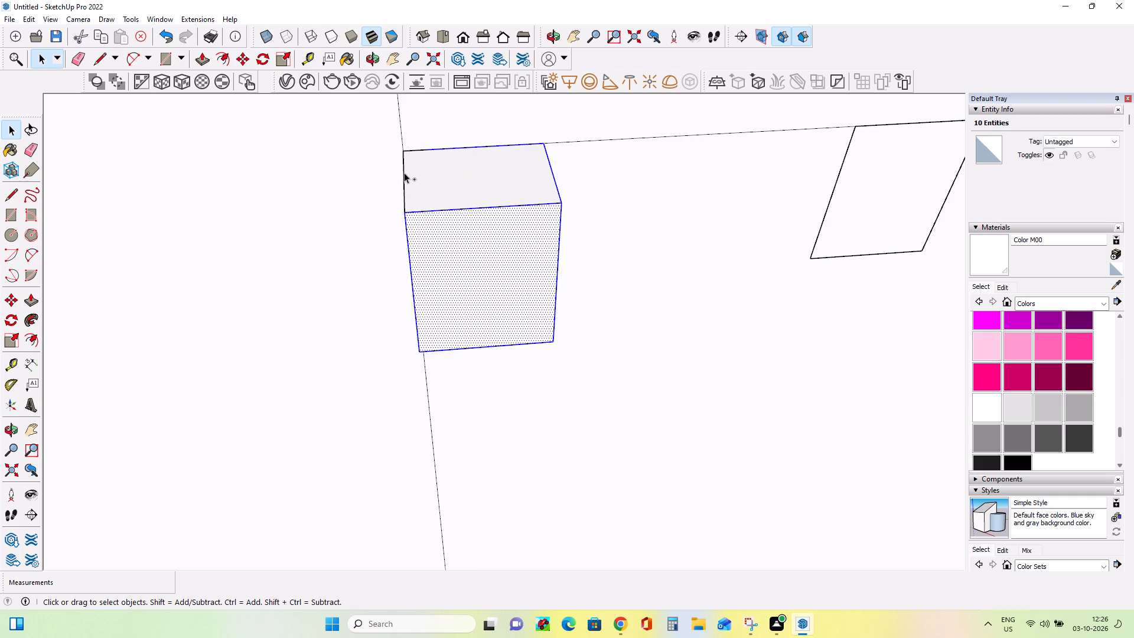
{"action": "left_click", "coordinate": [403, 174], "text": "ctrl"}
{"action": "left_click", "coordinate": [410, 149], "text": "ctrl"}
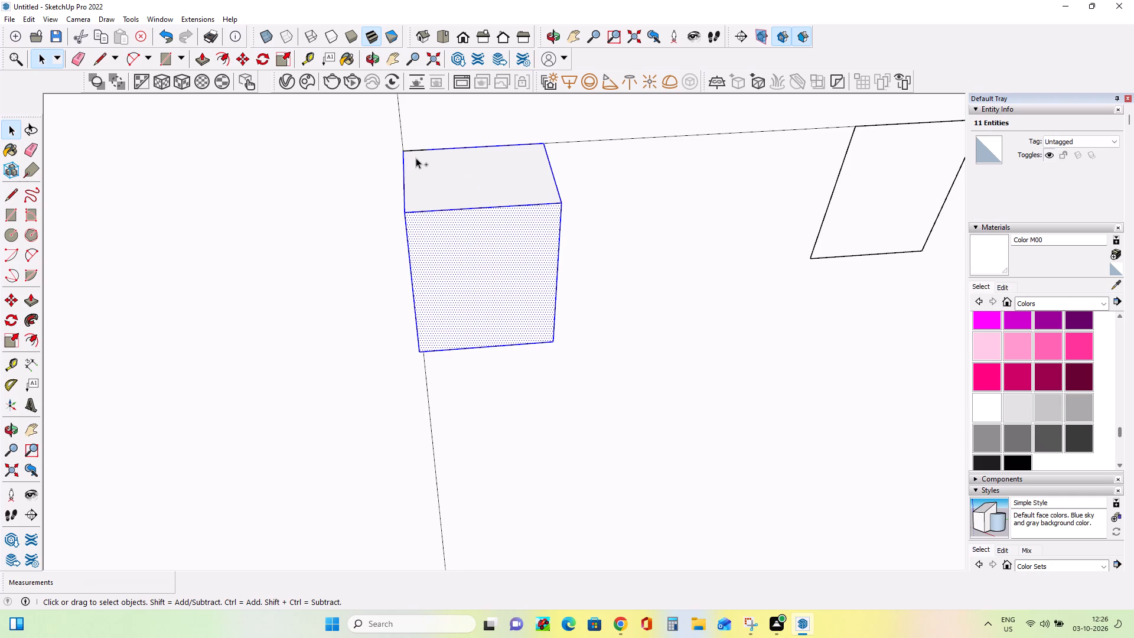
{"action": "left_click", "coordinate": [419, 147], "text": "ctrl"}
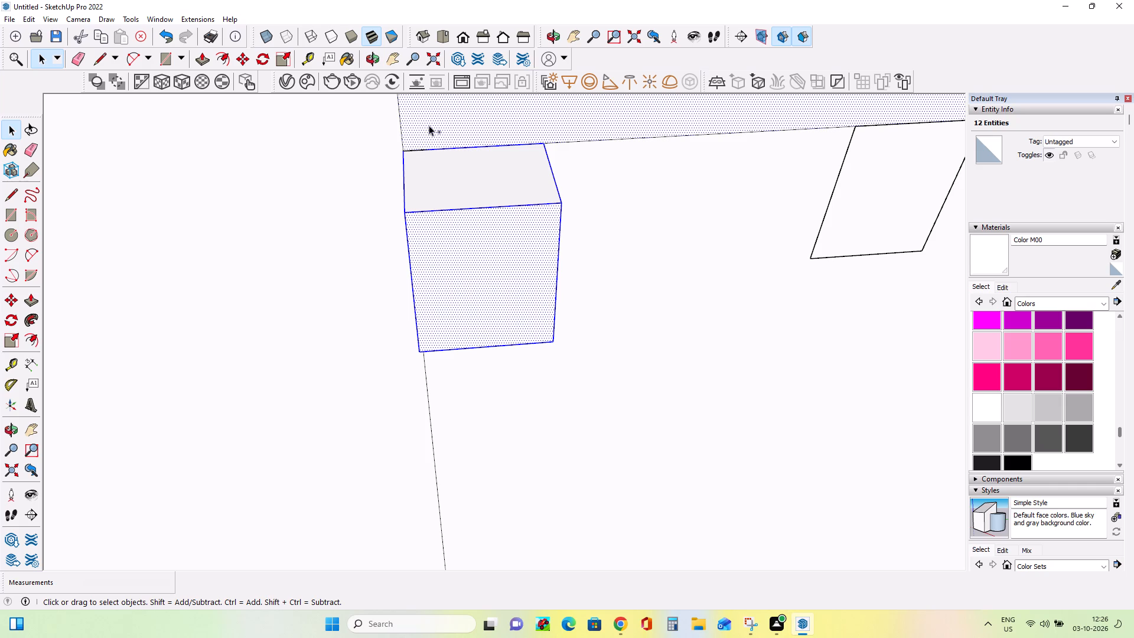
{"action": "left_click", "coordinate": [429, 125], "text": "shift"}
{"action": "scroll", "coordinate": [419, 151], "scroll_direction": "up", "scroll_amount": 10}
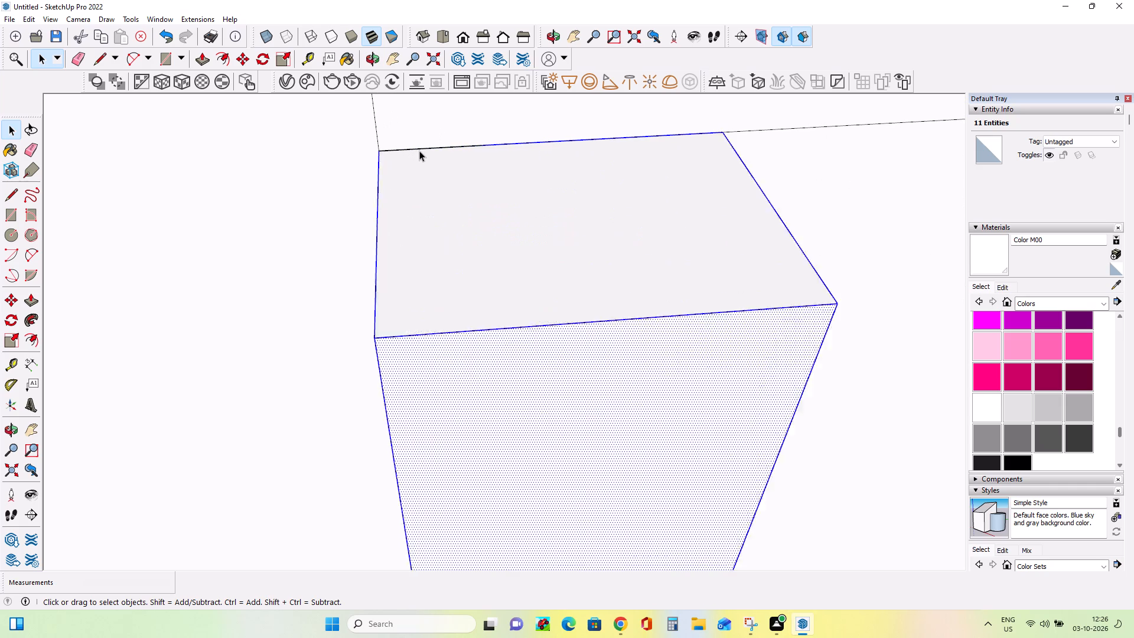
{"action": "scroll", "coordinate": [419, 151], "scroll_direction": "up", "scroll_amount": 2}
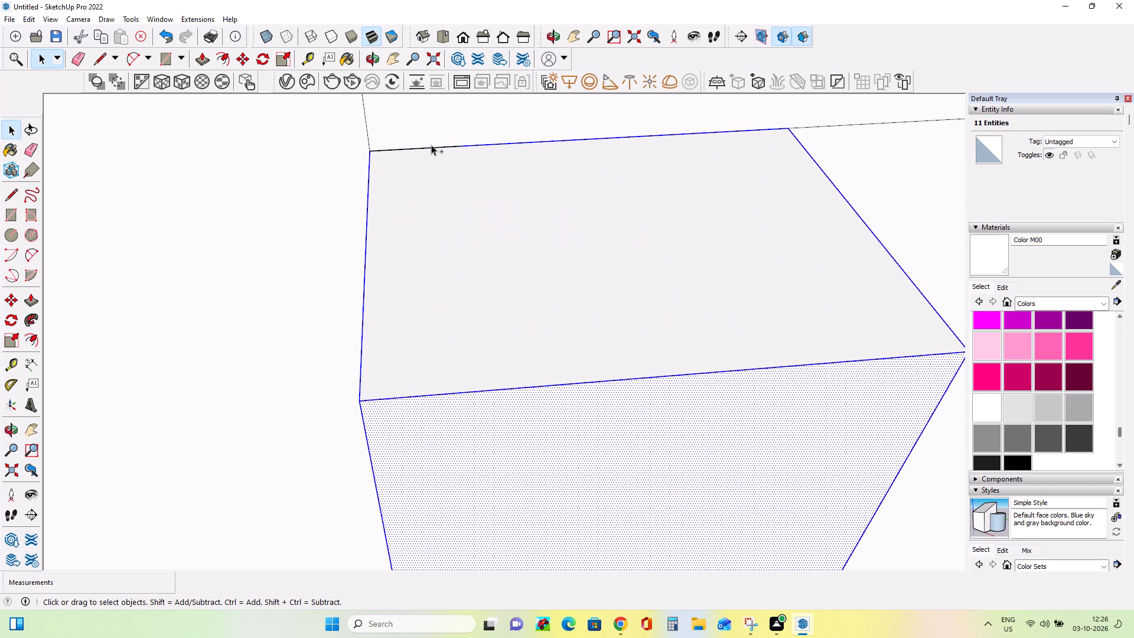
{"action": "left_click", "coordinate": [431, 145], "text": "ctrl"}
{"action": "left_click", "coordinate": [449, 134], "text": "shift"}
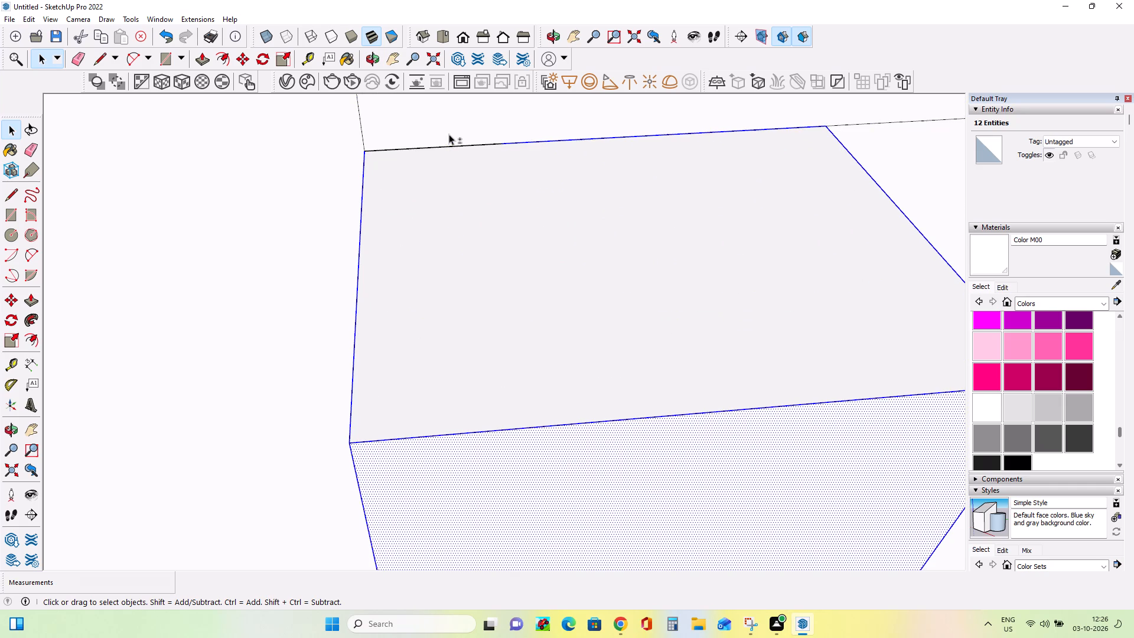
{"action": "scroll", "coordinate": [446, 192], "scroll_direction": "down", "scroll_amount": 16}
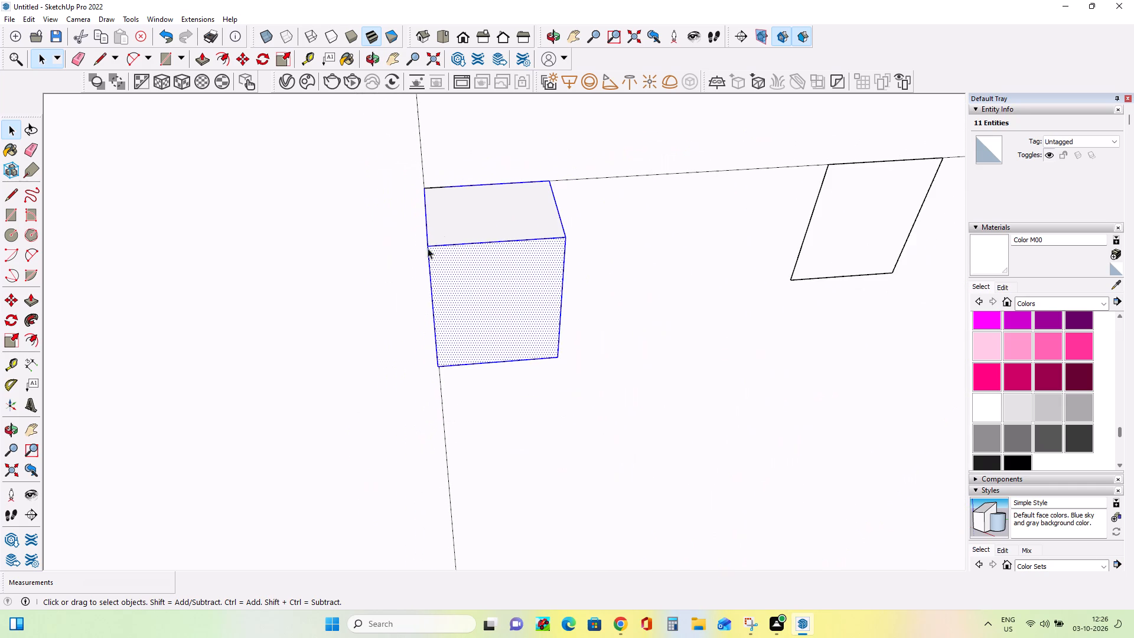
Add the first dentil block's column-side face and its remaining edges to the selection, then group the whole block.
{"action": "middle_click_drag", "start_coordinate": [421, 260], "coordinate": [614, 155]}
{"action": "left_click", "coordinate": [440, 292], "text": "ctrl"}
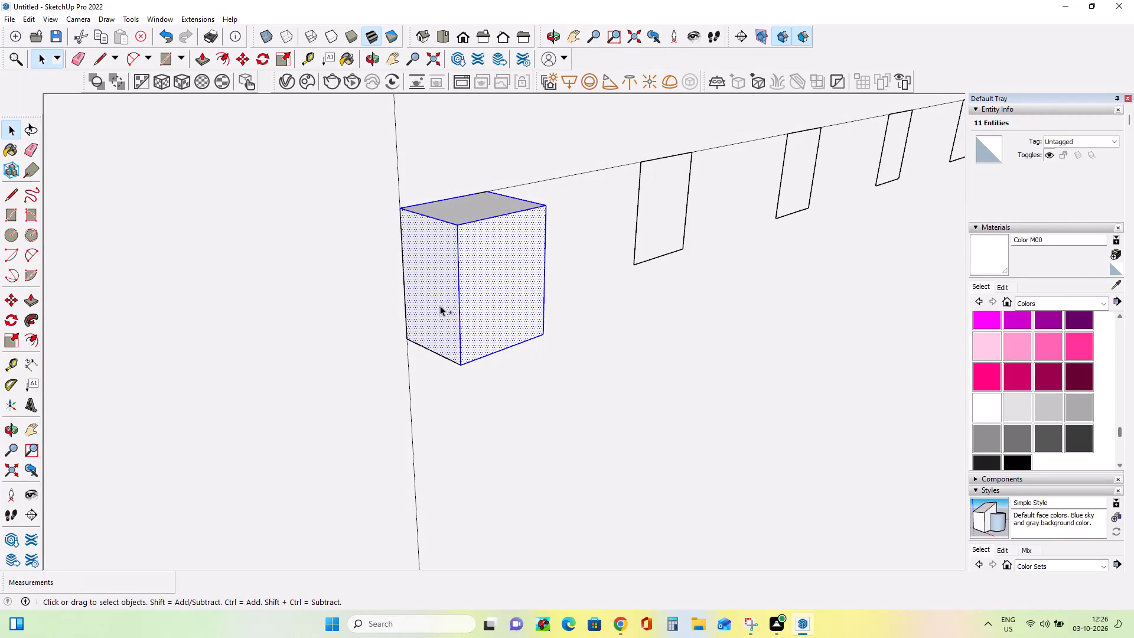
{"action": "left_click", "coordinate": [440, 354], "text": "ctrl"}
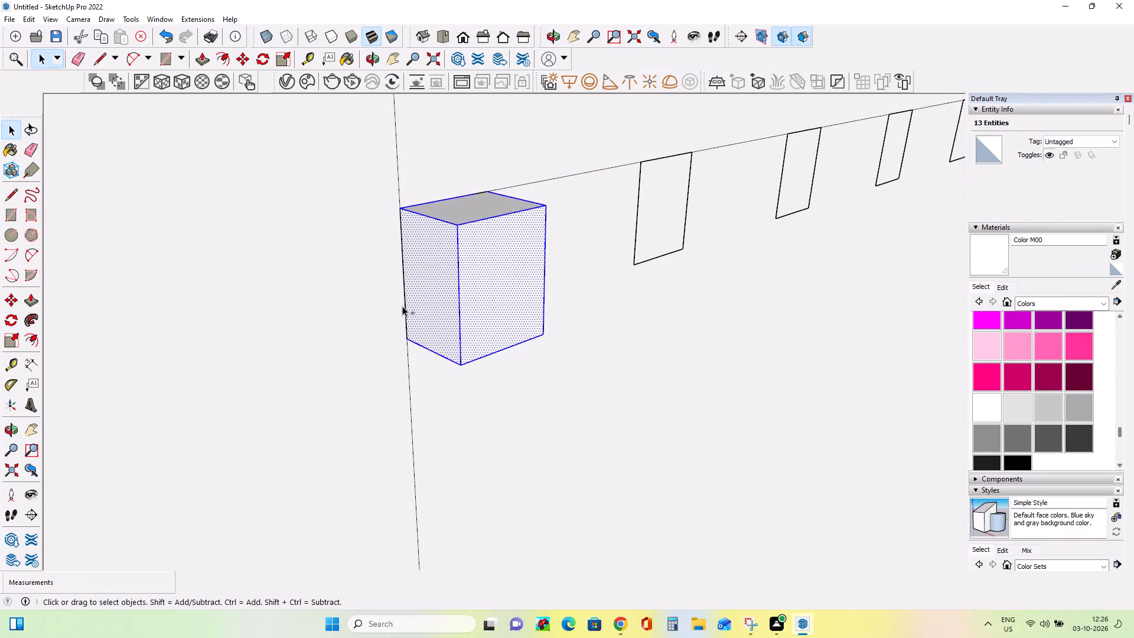
{"action": "left_click", "coordinate": [404, 308], "text": "ctrl"}
{"action": "scroll", "coordinate": [470, 327], "scroll_direction": "down", "scroll_amount": 3}
{"action": "middle_click_drag", "start_coordinate": [536, 341], "coordinate": [294, 114]}
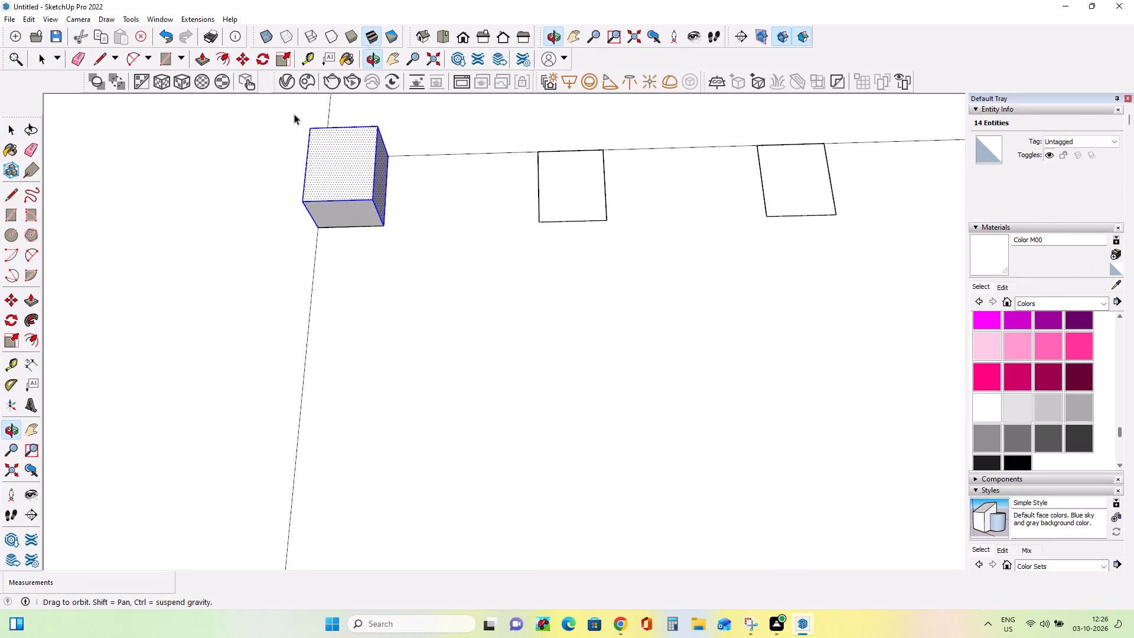
{"action": "scroll", "coordinate": [412, 242], "scroll_direction": "down", "scroll_amount": 9}
{"action": "middle_click_drag", "start_coordinate": [422, 302], "coordinate": [440, 406]}
{"action": "scroll", "coordinate": [437, 381], "scroll_direction": "down", "scroll_amount": 1}
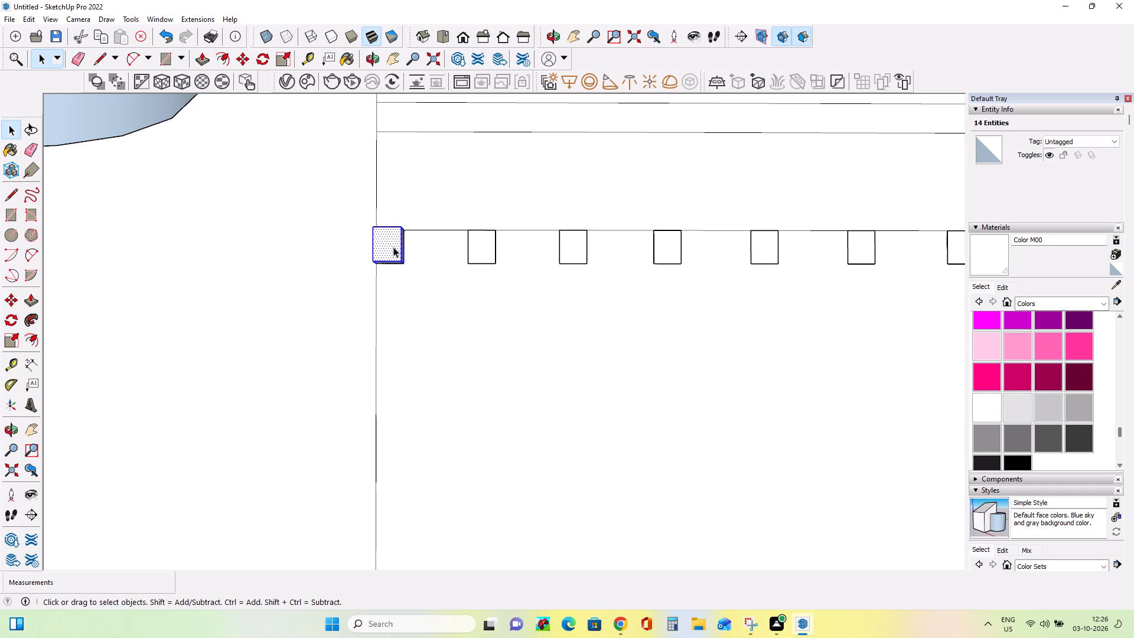
{"action": "right_click", "coordinate": [394, 250]}
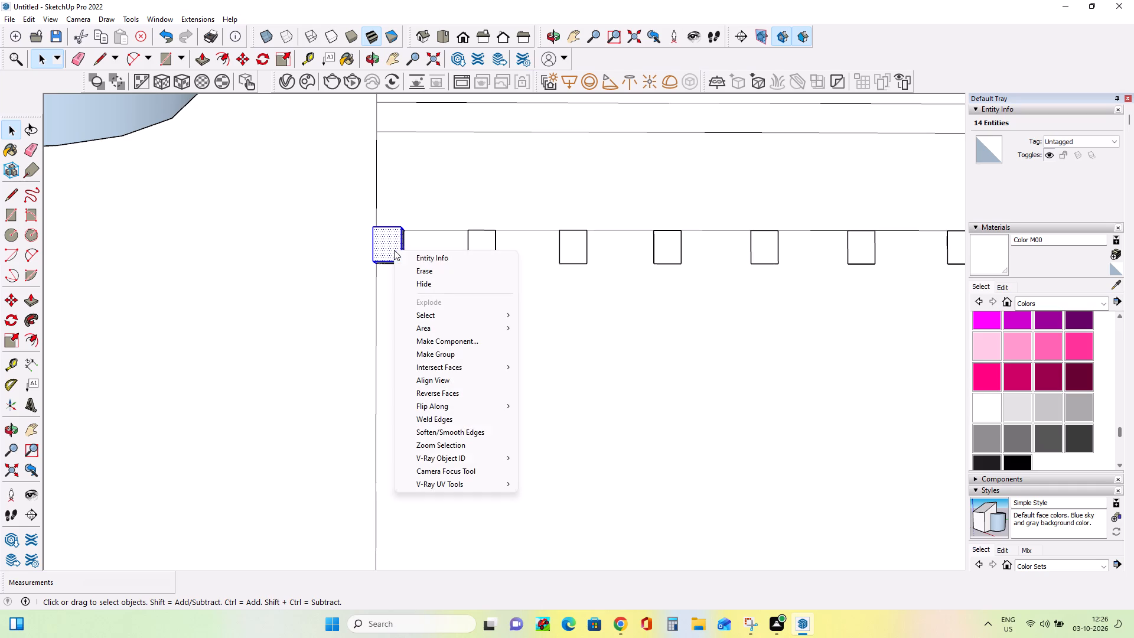
{"action": "left_click", "coordinate": [439, 350]}
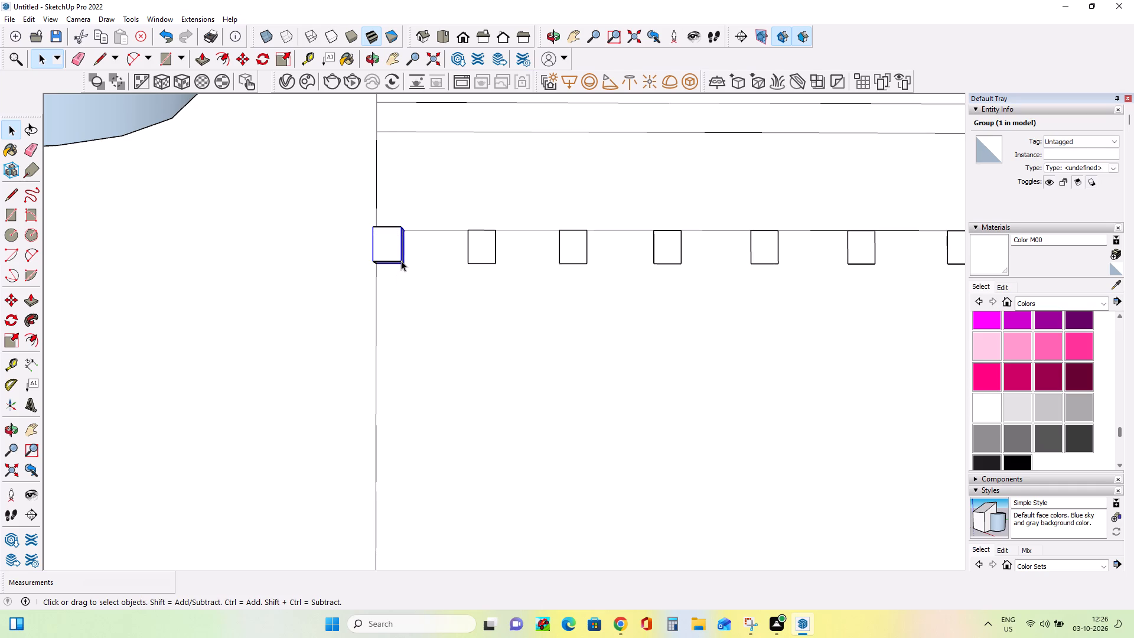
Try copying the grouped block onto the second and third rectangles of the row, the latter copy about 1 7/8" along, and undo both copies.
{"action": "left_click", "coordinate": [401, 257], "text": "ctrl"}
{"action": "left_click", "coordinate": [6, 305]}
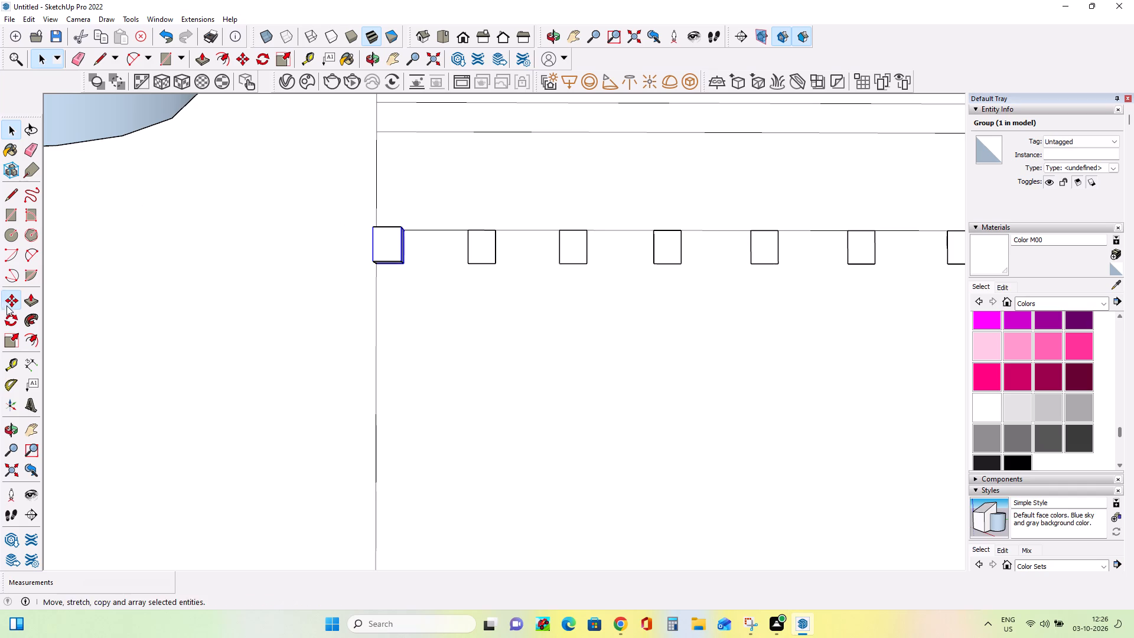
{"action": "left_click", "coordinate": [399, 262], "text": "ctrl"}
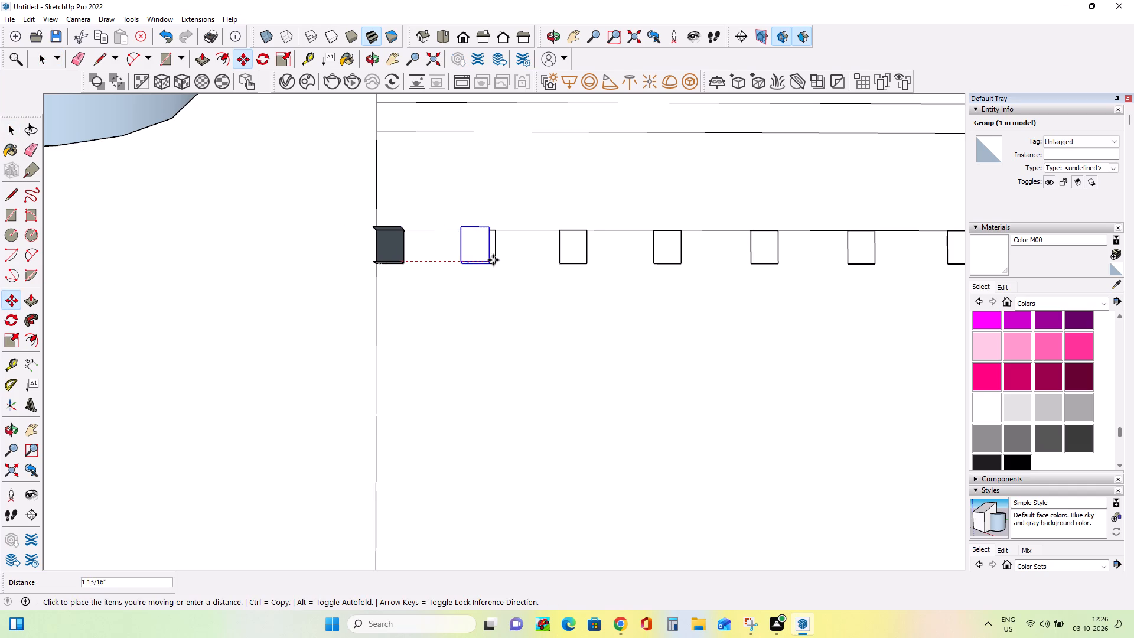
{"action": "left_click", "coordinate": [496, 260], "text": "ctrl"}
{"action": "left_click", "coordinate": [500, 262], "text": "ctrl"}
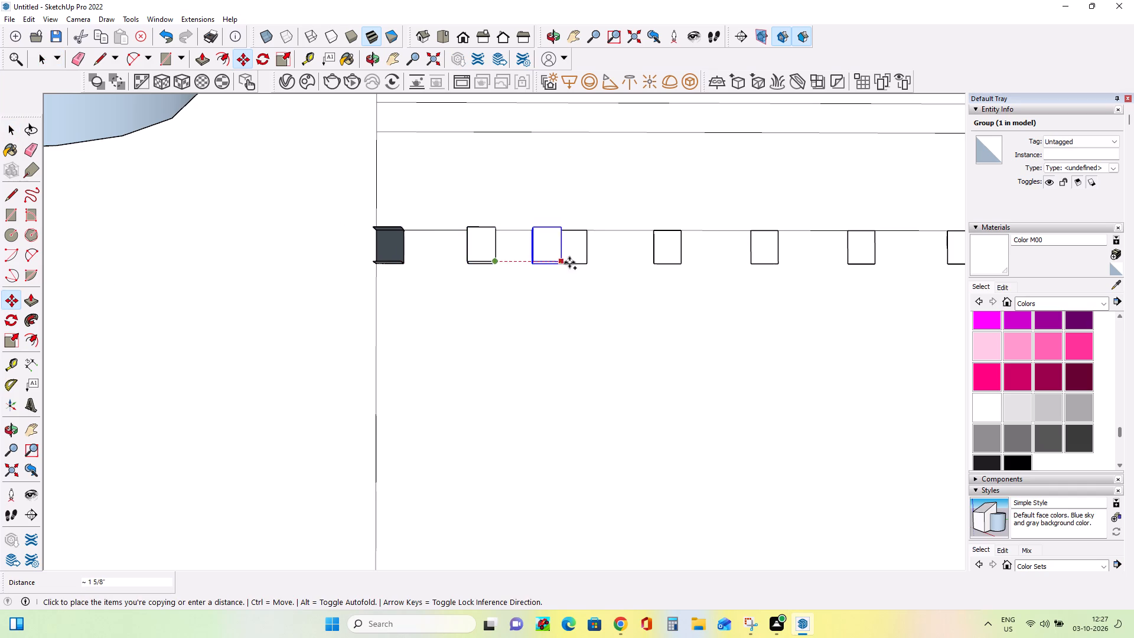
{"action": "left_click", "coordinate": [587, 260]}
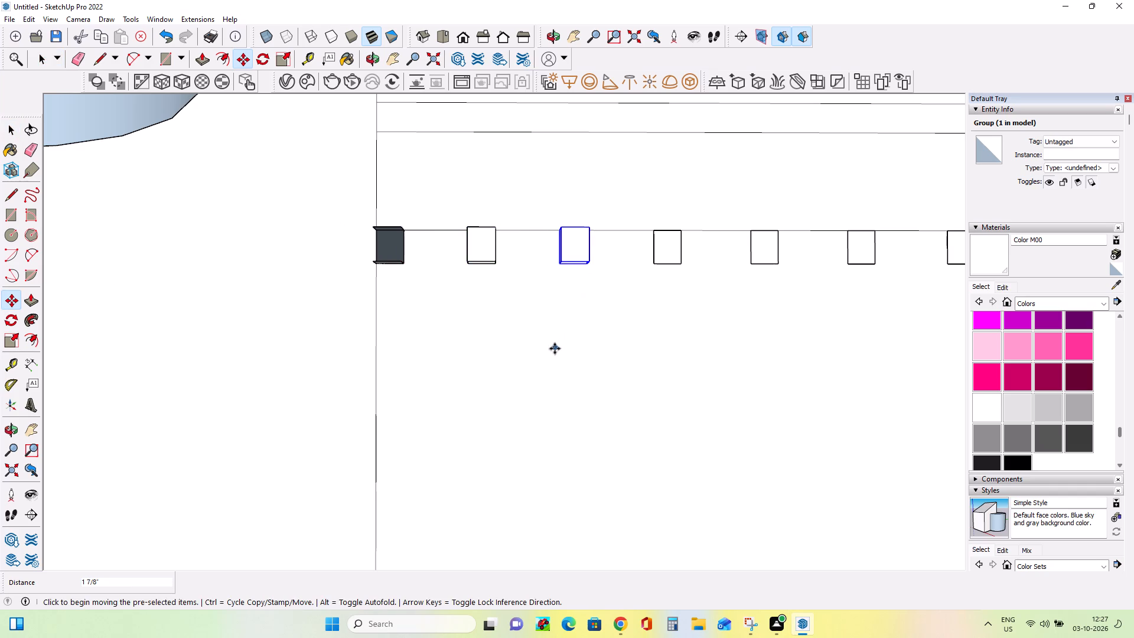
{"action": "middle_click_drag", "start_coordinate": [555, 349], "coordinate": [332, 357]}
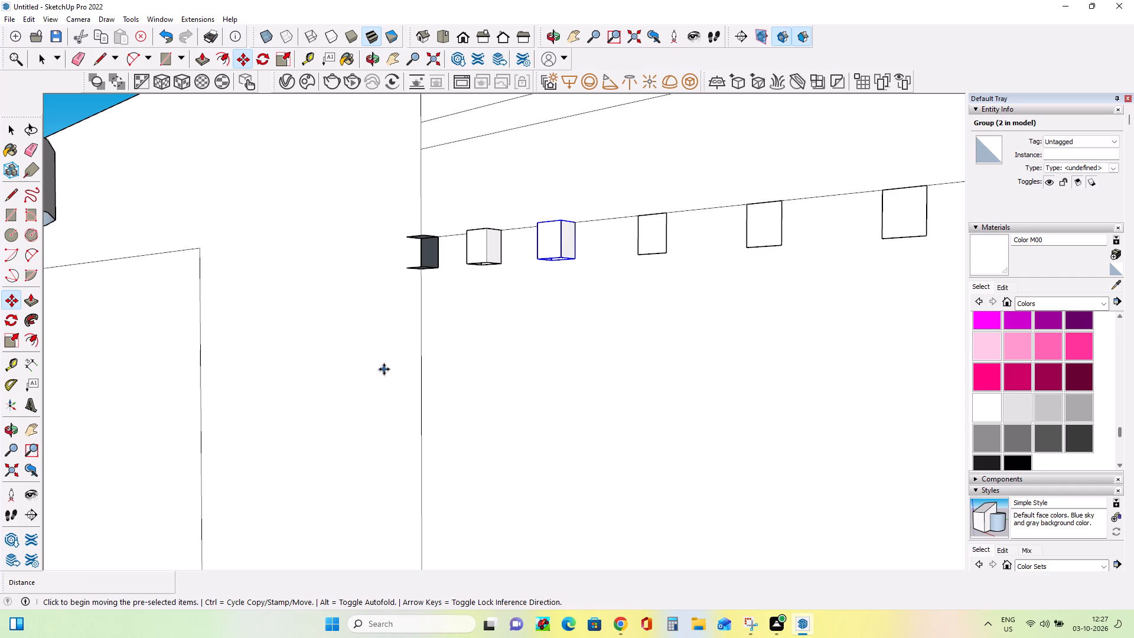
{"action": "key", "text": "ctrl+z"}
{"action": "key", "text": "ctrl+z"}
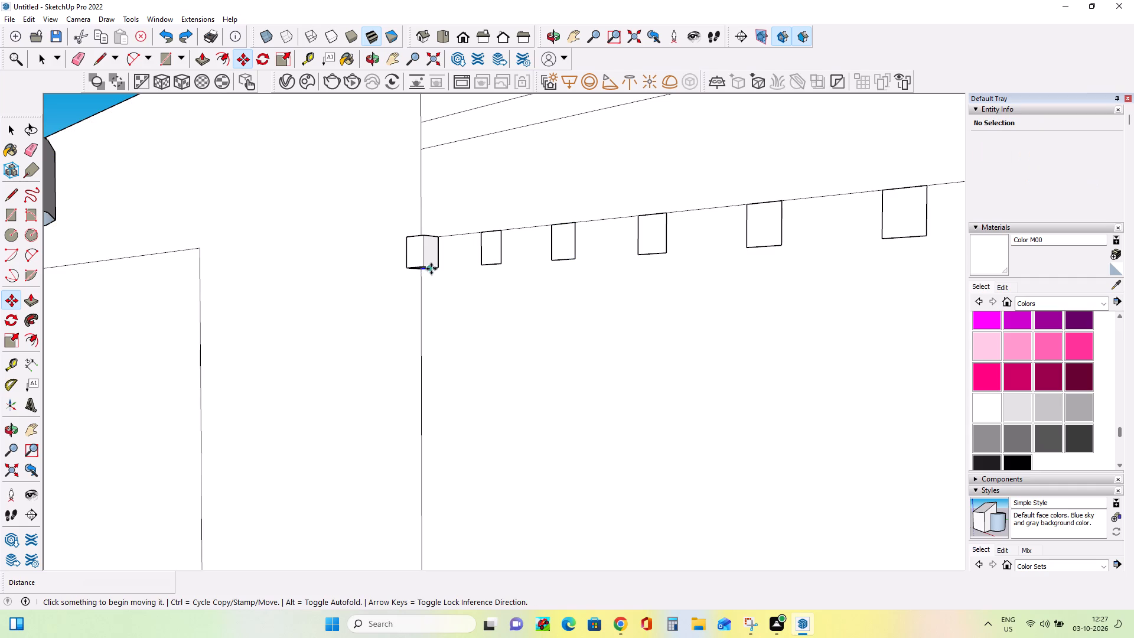
Copy the grouped block successively onto the second, third and fourth rectangles of the row, spacing the first two copies about 1 7/8" and 1 15/16".
{"action": "left_click", "coordinate": [426, 269], "text": "ctrl"}
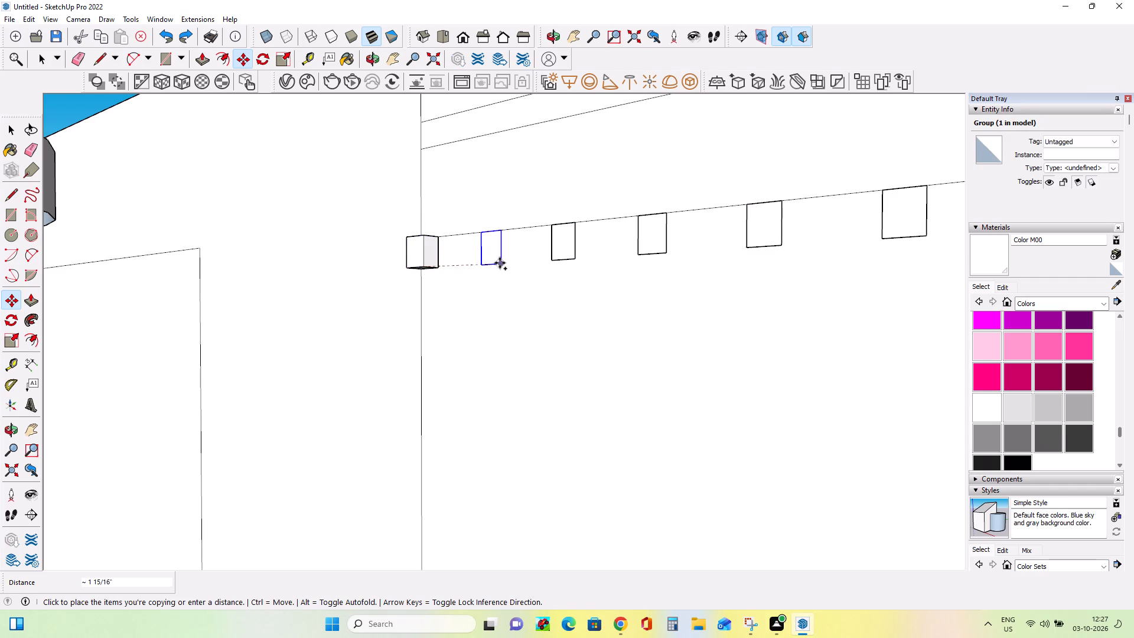
{"action": "middle_click_drag", "start_coordinate": [487, 291], "coordinate": [509, 364]}
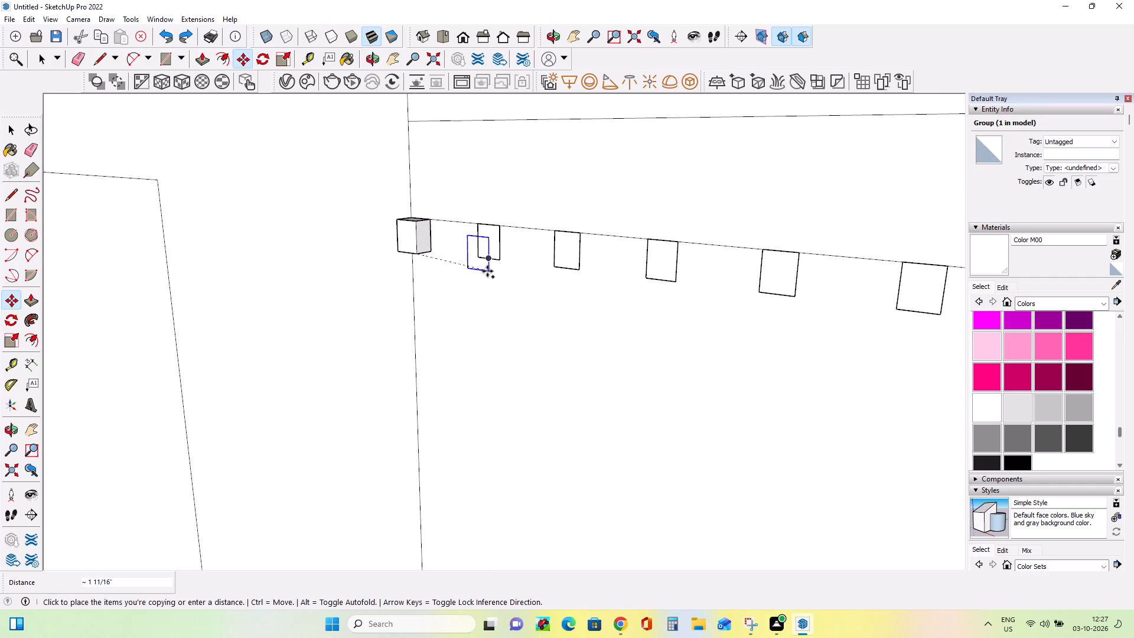
{"action": "left_click", "coordinate": [487, 266]}
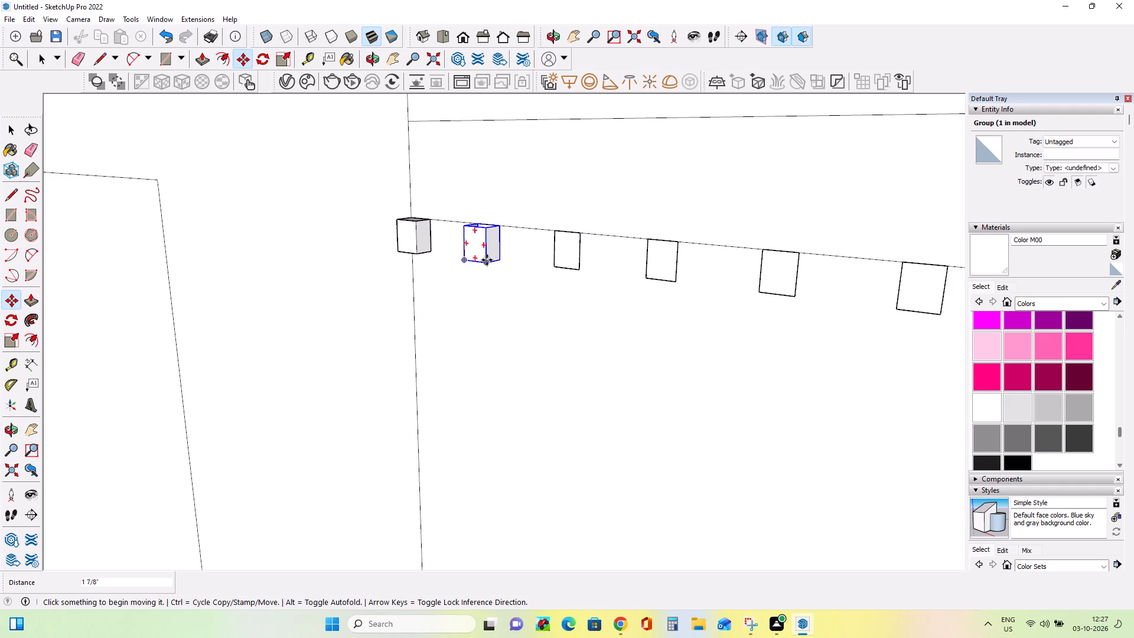
{"action": "left_click", "coordinate": [487, 262], "text": "ctrl"}
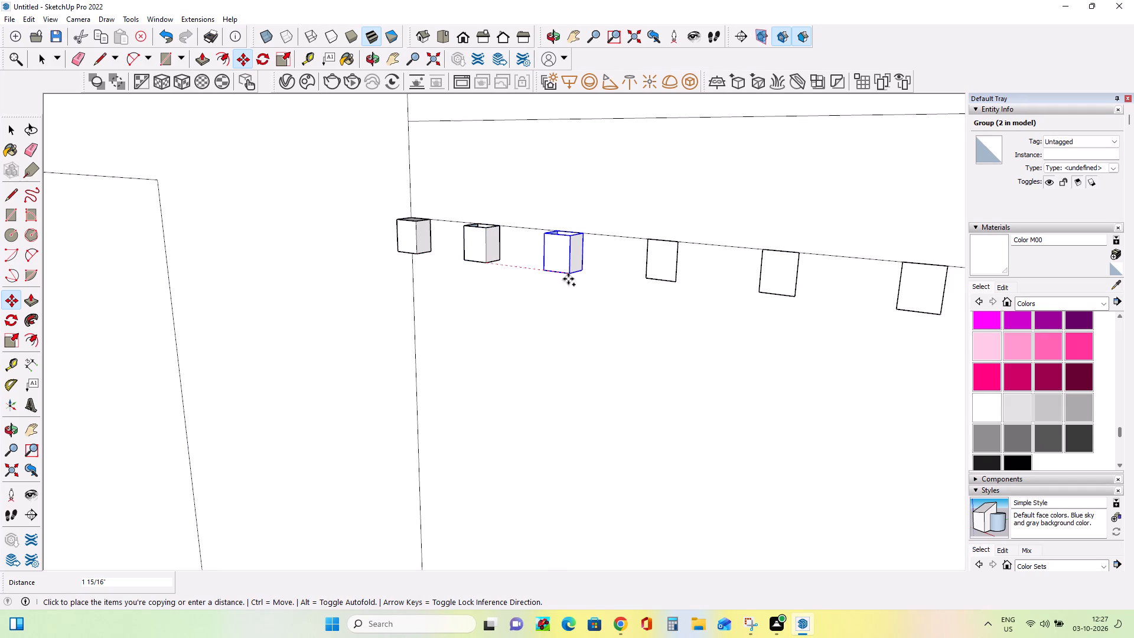
{"action": "left_click", "coordinate": [568, 279]}
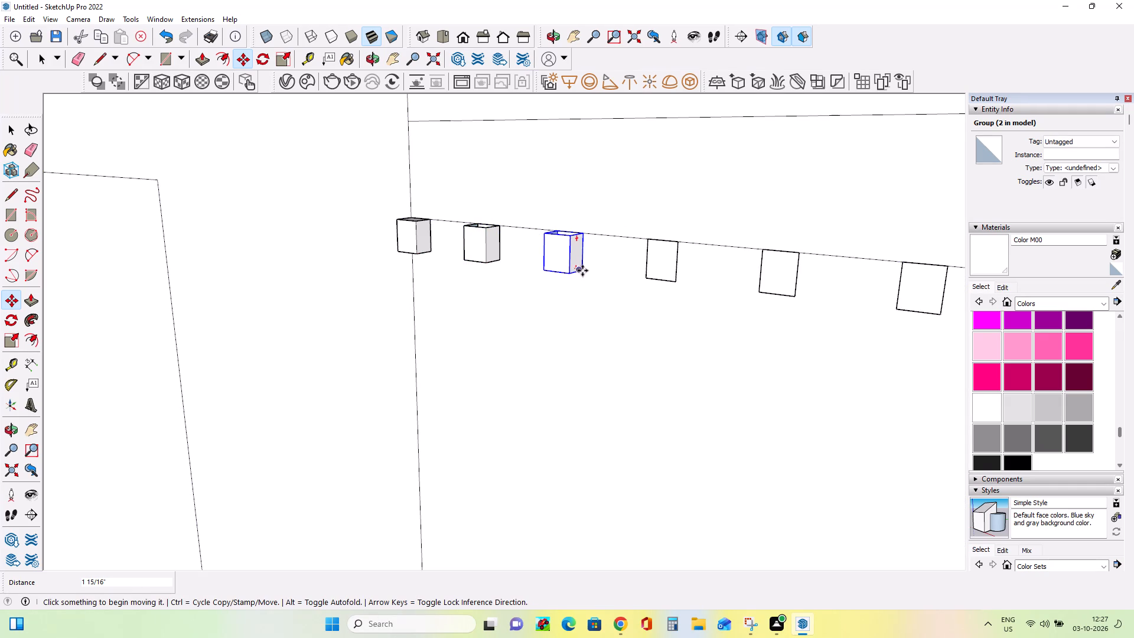
{"action": "left_click", "coordinate": [582, 270]}
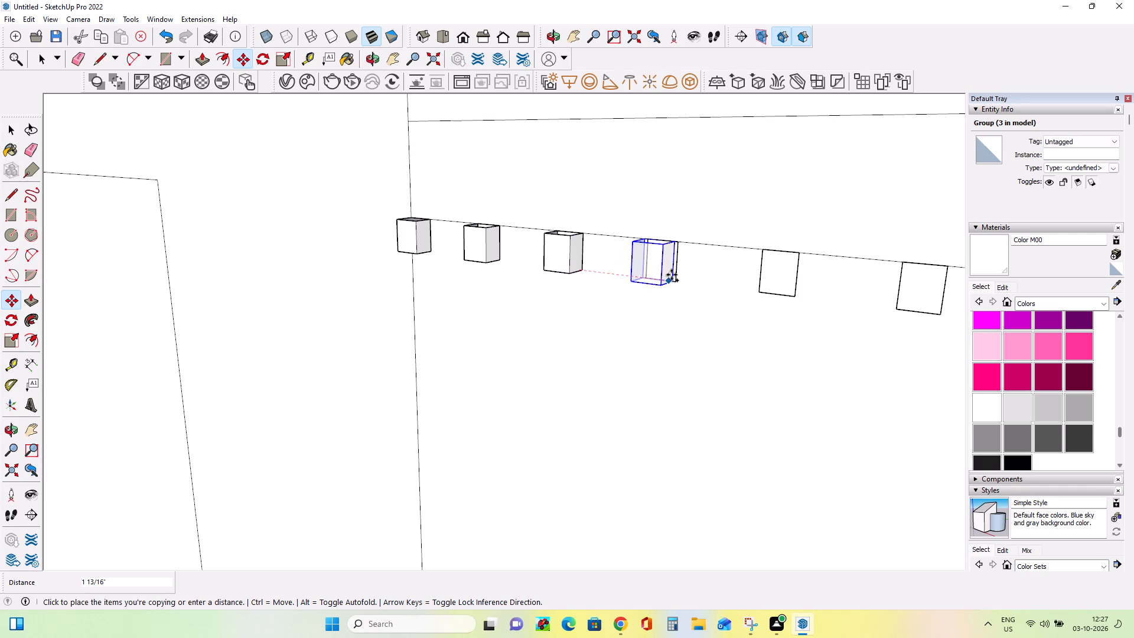
{"action": "left_click", "coordinate": [674, 275]}
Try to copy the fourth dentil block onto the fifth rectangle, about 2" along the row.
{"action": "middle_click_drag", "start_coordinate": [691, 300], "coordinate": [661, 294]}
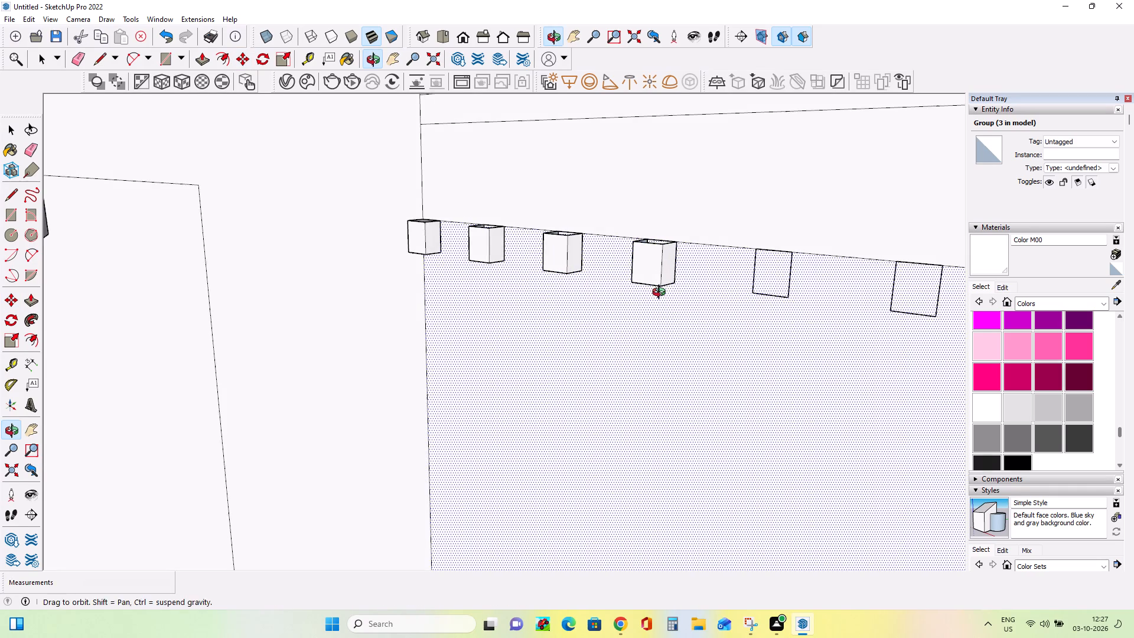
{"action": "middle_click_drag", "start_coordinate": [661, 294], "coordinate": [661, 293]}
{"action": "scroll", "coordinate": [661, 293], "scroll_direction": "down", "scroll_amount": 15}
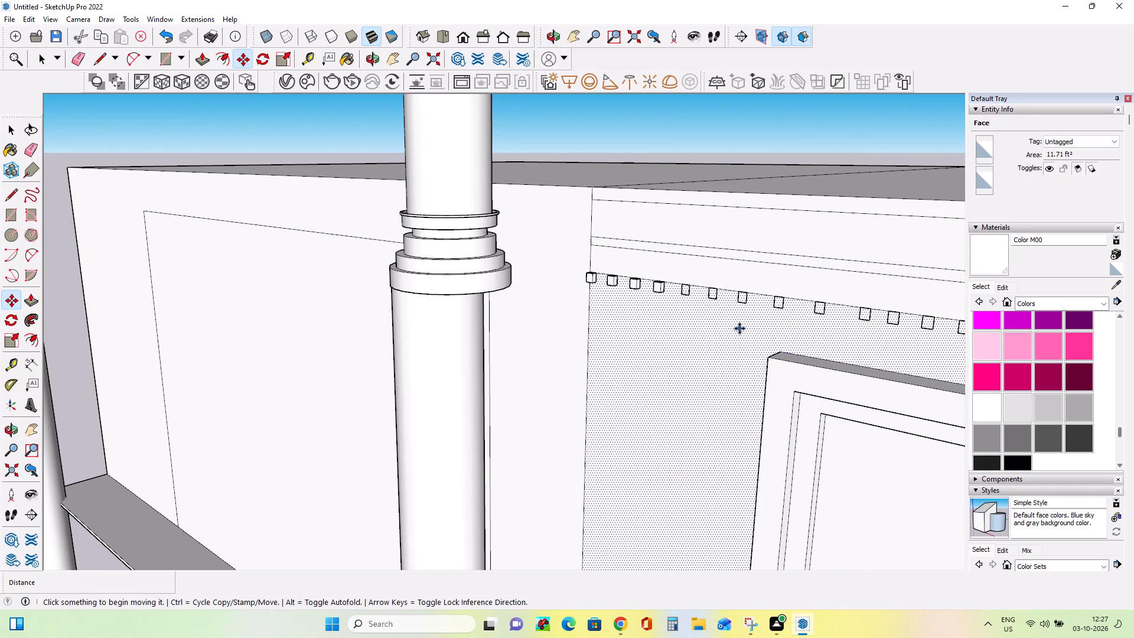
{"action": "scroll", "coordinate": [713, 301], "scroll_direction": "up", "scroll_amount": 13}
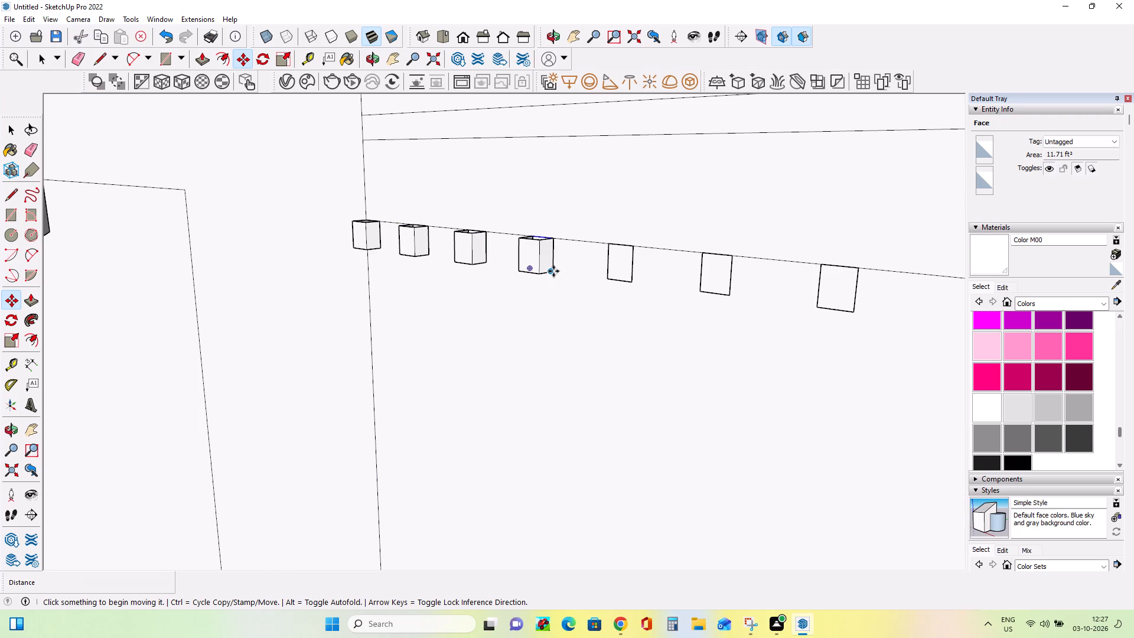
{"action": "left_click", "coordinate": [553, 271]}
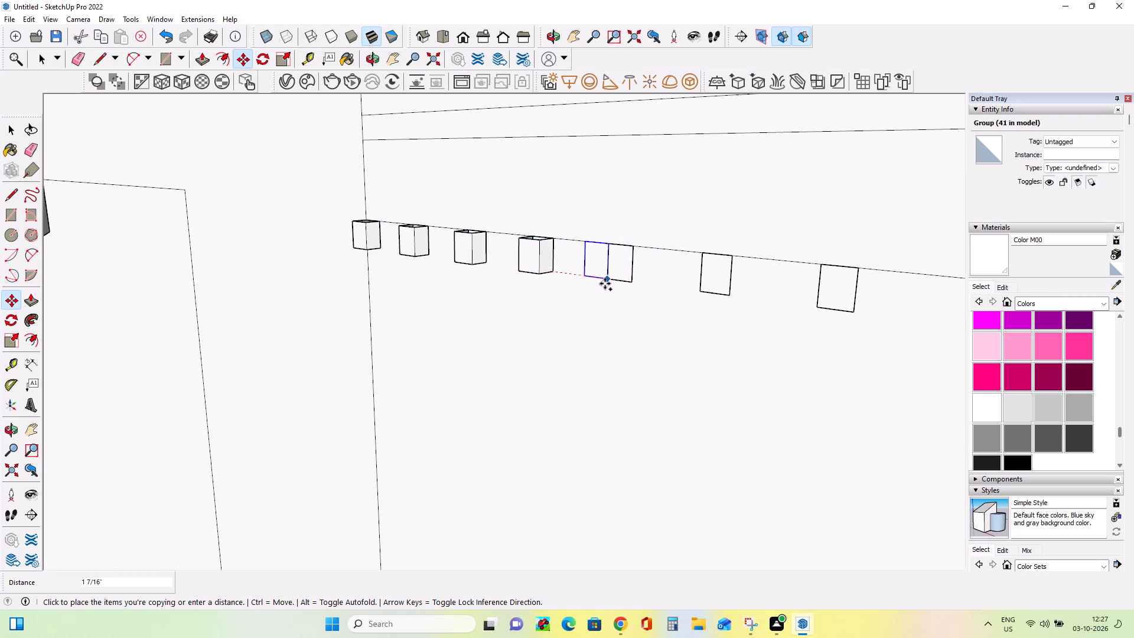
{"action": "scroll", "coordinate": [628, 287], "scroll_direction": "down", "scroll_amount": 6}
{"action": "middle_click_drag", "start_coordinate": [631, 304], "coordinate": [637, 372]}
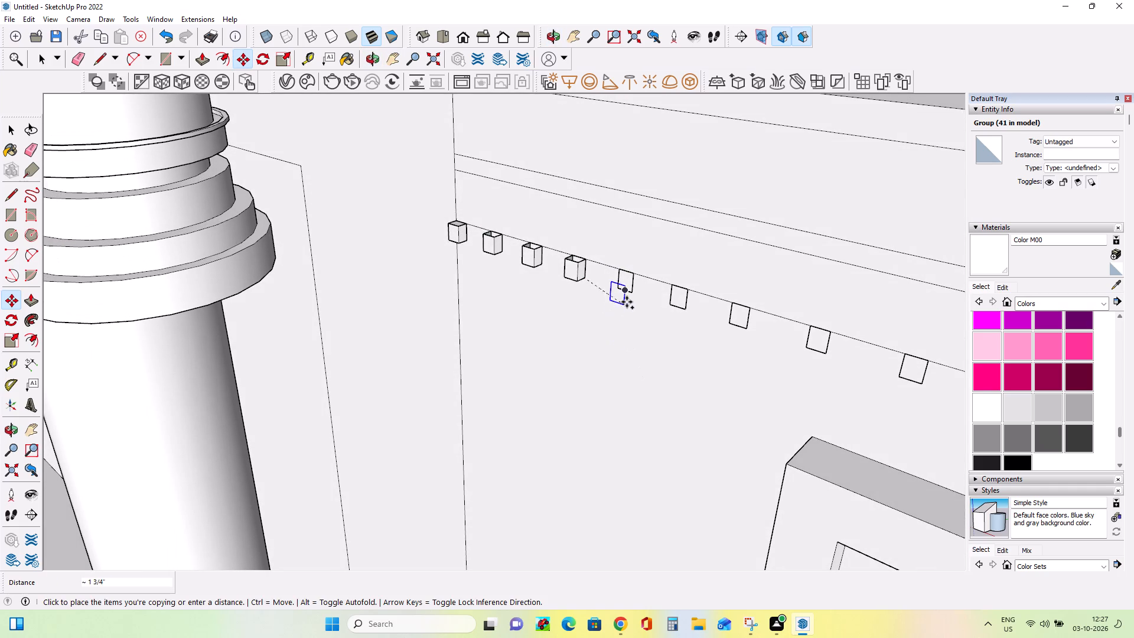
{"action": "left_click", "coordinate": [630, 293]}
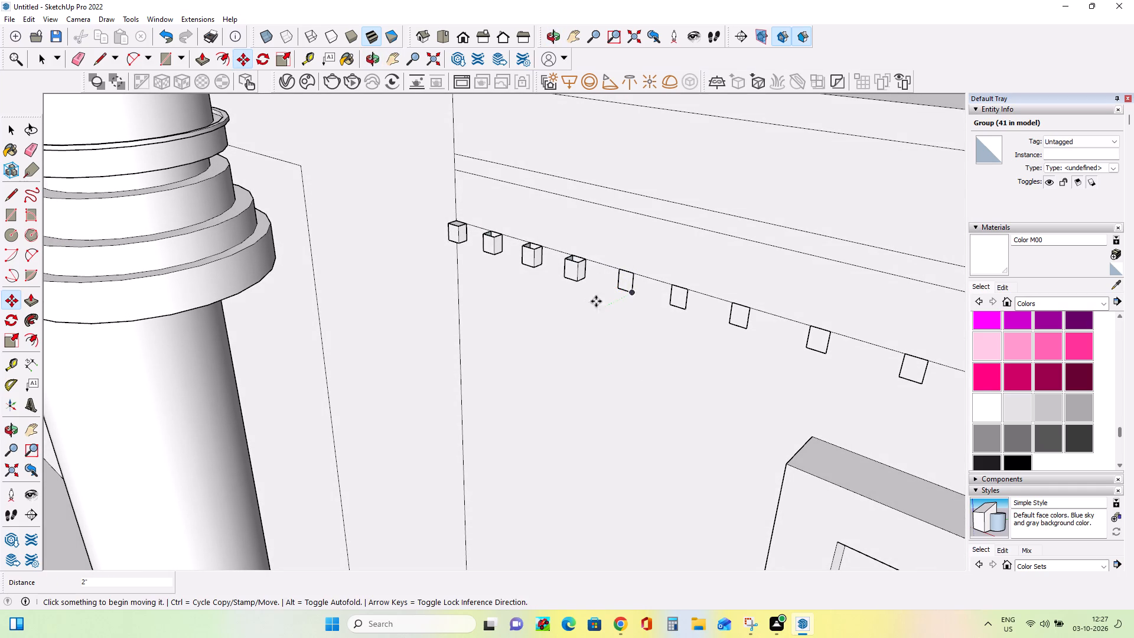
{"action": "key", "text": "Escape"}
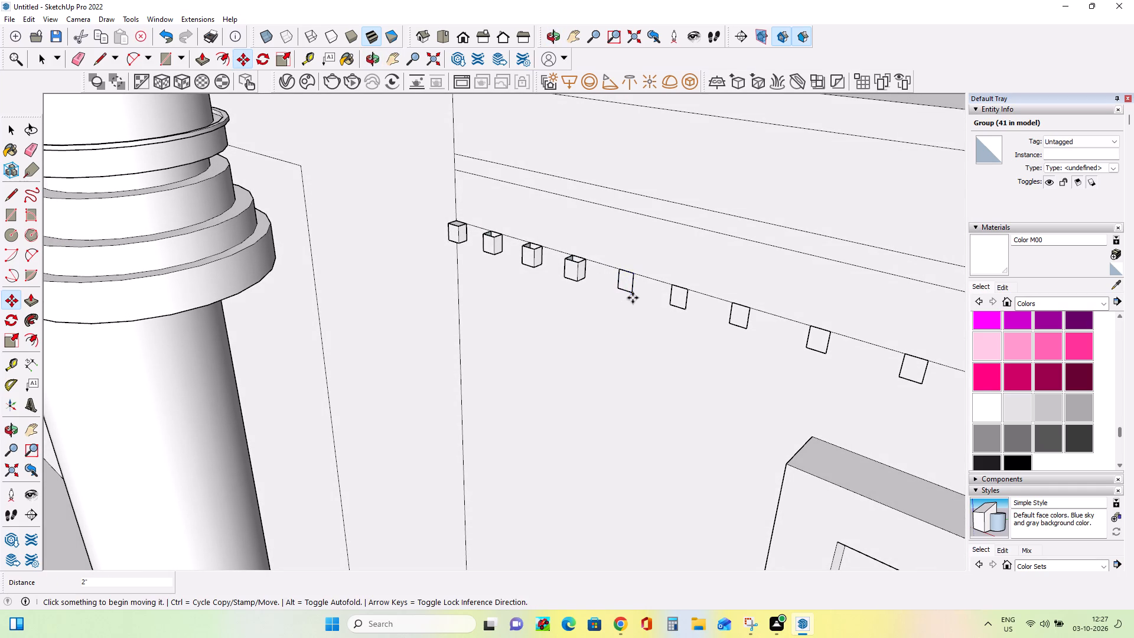
Copy the fourth dentil block onto the fifth rectangle, about 1 15/16" along, and the fifth block onto the sixth, about 2" along.
{"action": "scroll", "coordinate": [577, 284], "scroll_direction": "up", "scroll_amount": 5}
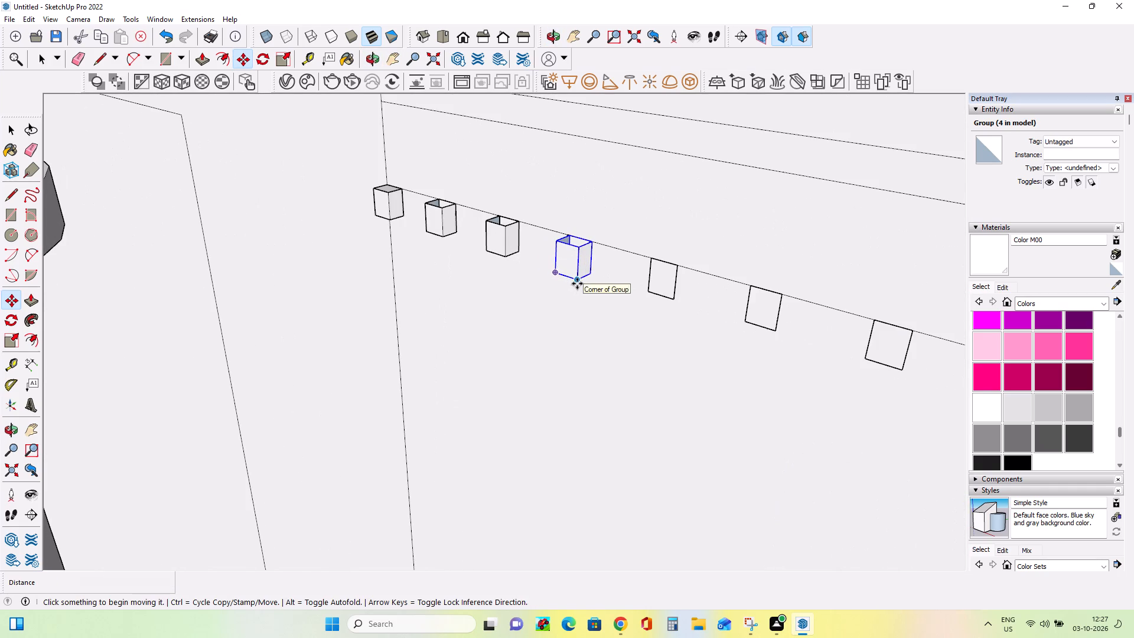
{"action": "left_click", "coordinate": [591, 275]}
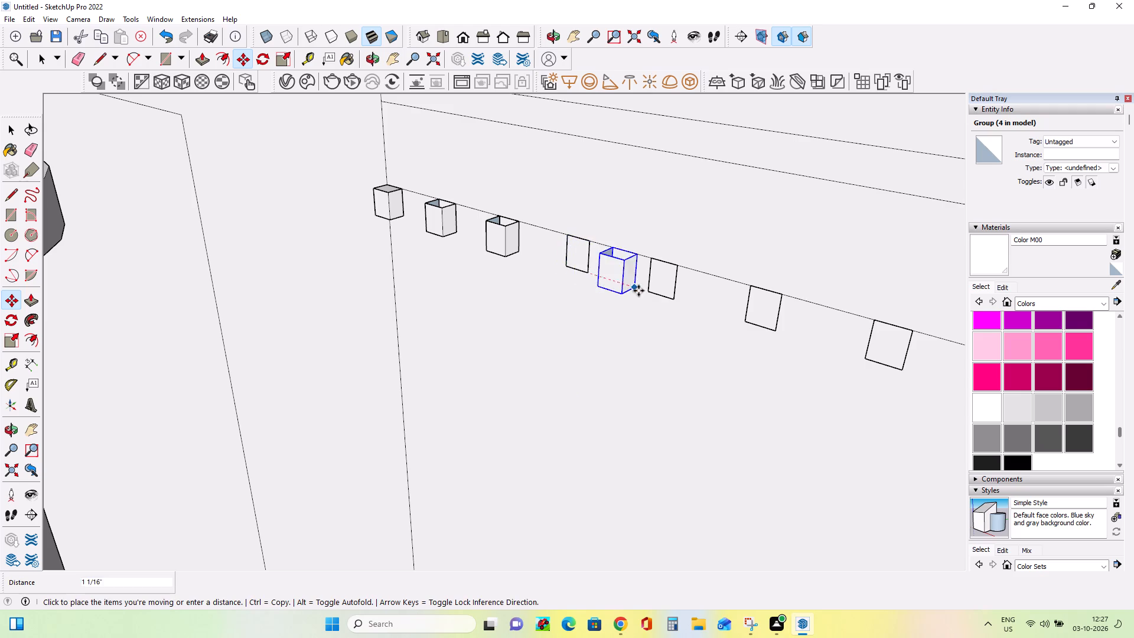
{"action": "left_click", "coordinate": [673, 293]}
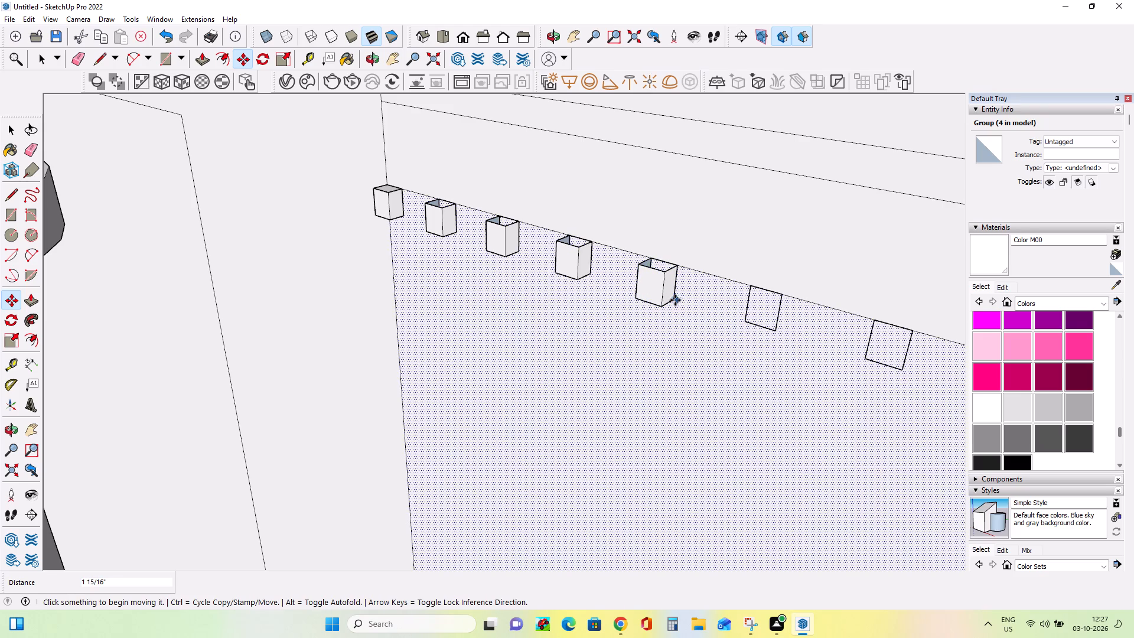
{"action": "left_click", "coordinate": [675, 300]}
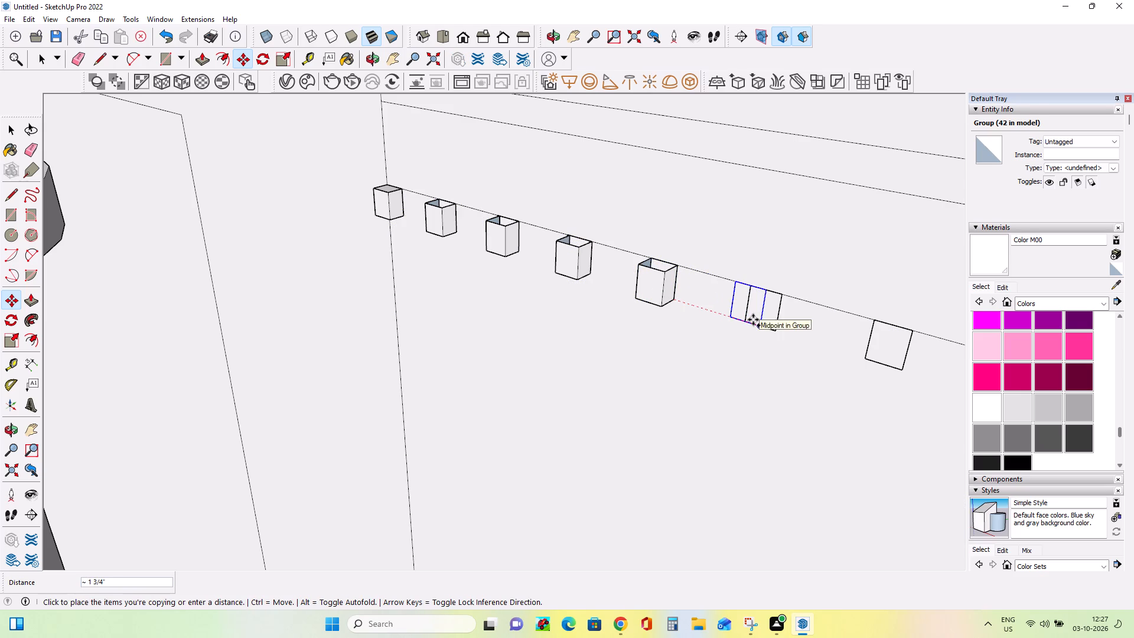
{"action": "key", "text": "Escape"}
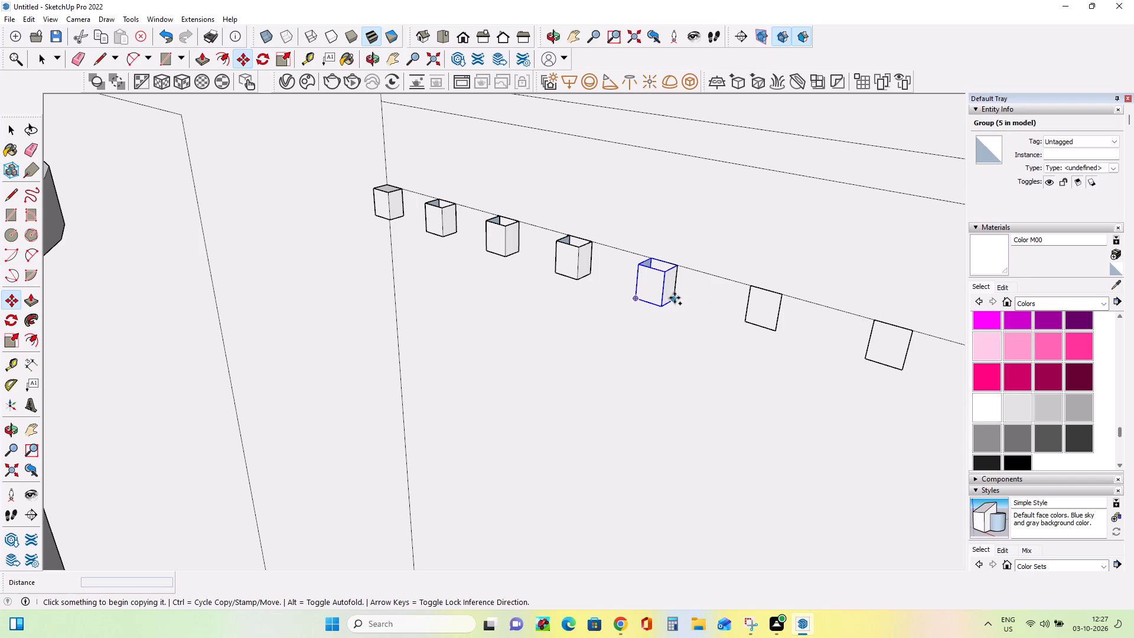
{"action": "left_click", "coordinate": [675, 298], "text": "ctrl"}
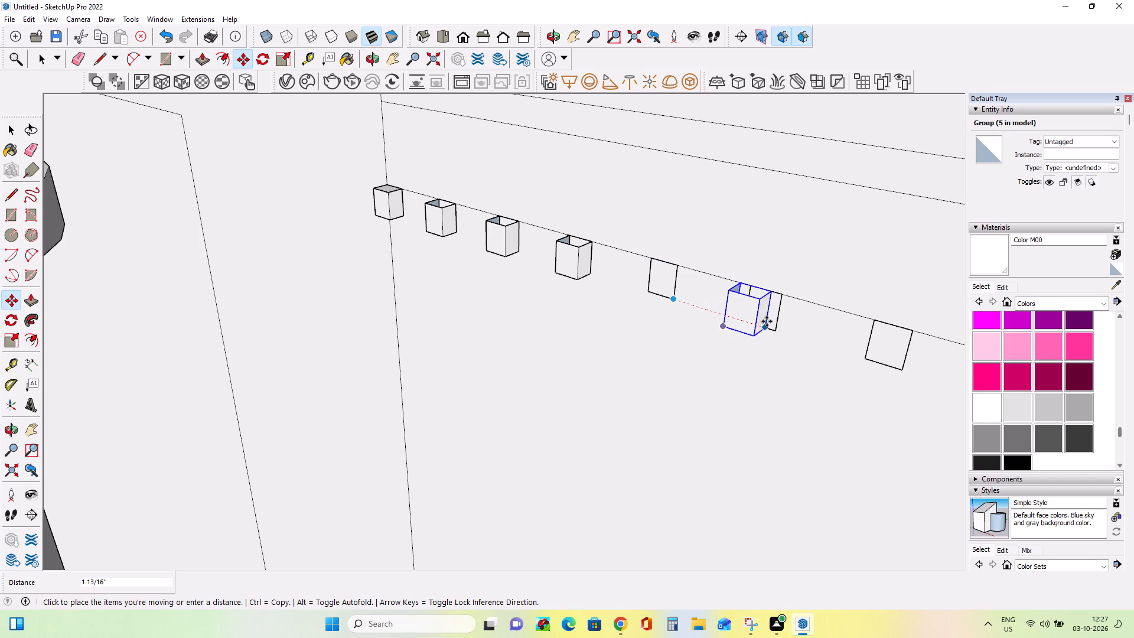
{"action": "left_click", "coordinate": [774, 326]}
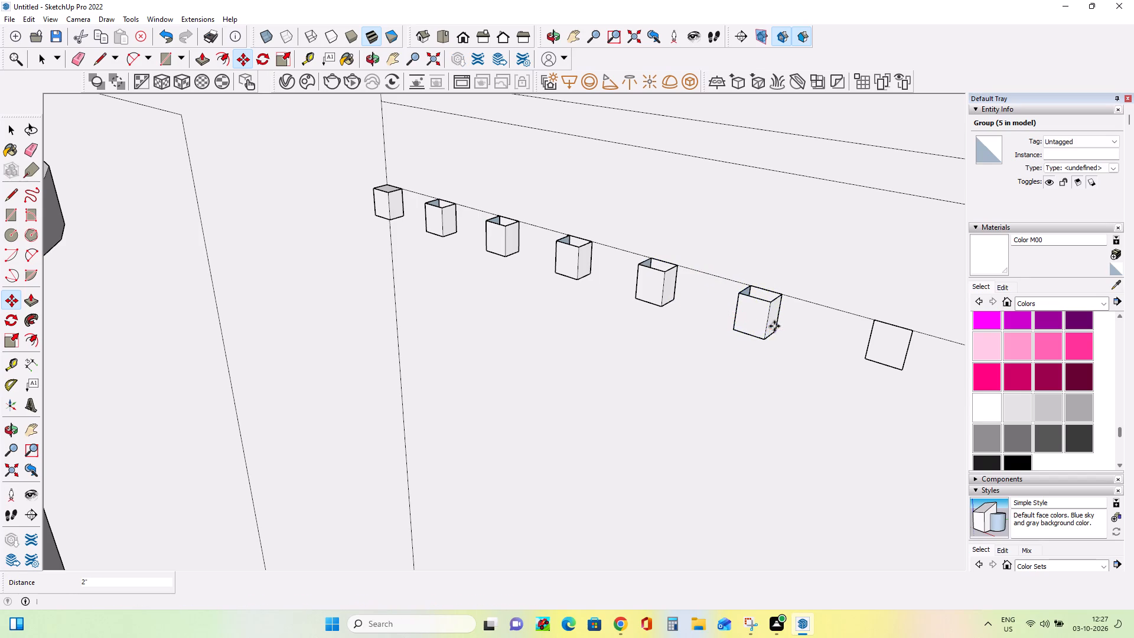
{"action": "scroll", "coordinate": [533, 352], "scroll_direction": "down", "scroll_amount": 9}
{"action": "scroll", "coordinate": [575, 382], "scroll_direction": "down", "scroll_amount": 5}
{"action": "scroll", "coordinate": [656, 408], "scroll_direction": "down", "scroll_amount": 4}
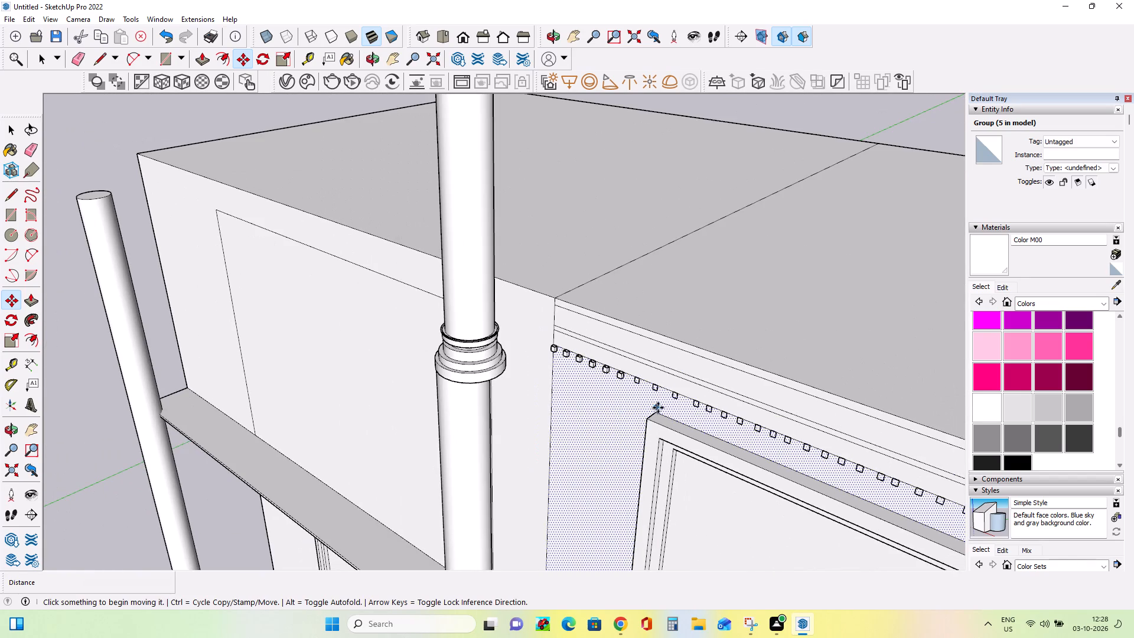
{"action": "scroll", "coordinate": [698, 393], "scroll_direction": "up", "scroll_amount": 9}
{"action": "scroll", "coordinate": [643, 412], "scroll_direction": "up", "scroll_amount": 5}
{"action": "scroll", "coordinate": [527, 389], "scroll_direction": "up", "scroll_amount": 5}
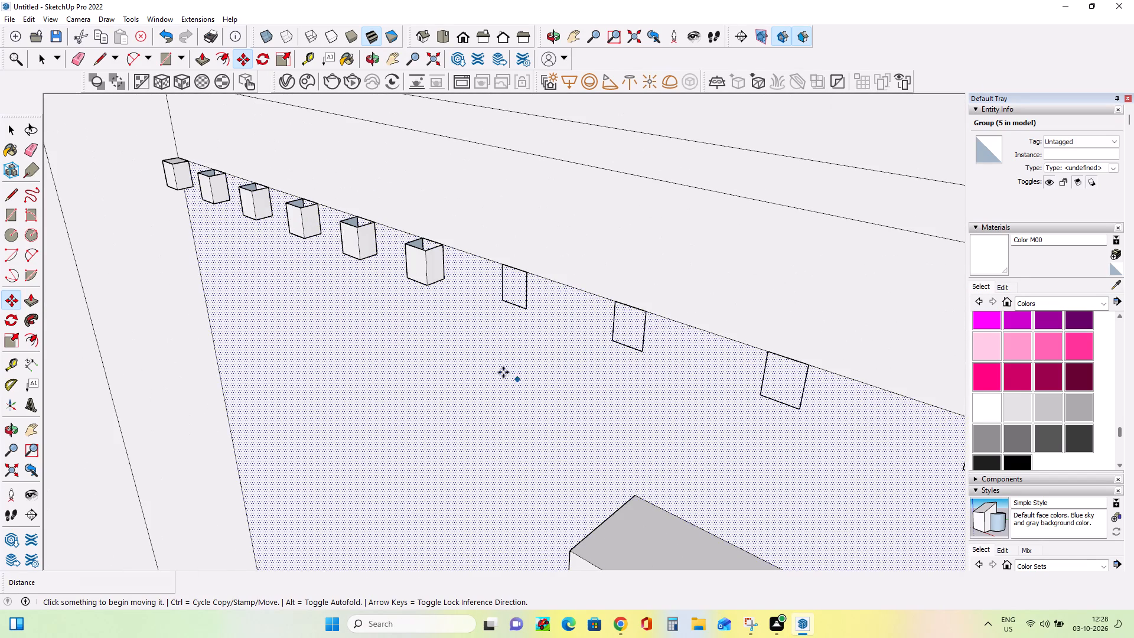
Copy the sixth dentil block onto the seventh rectangle, about 2 1/16" along the row.
{"action": "left_click", "coordinate": [447, 281]}
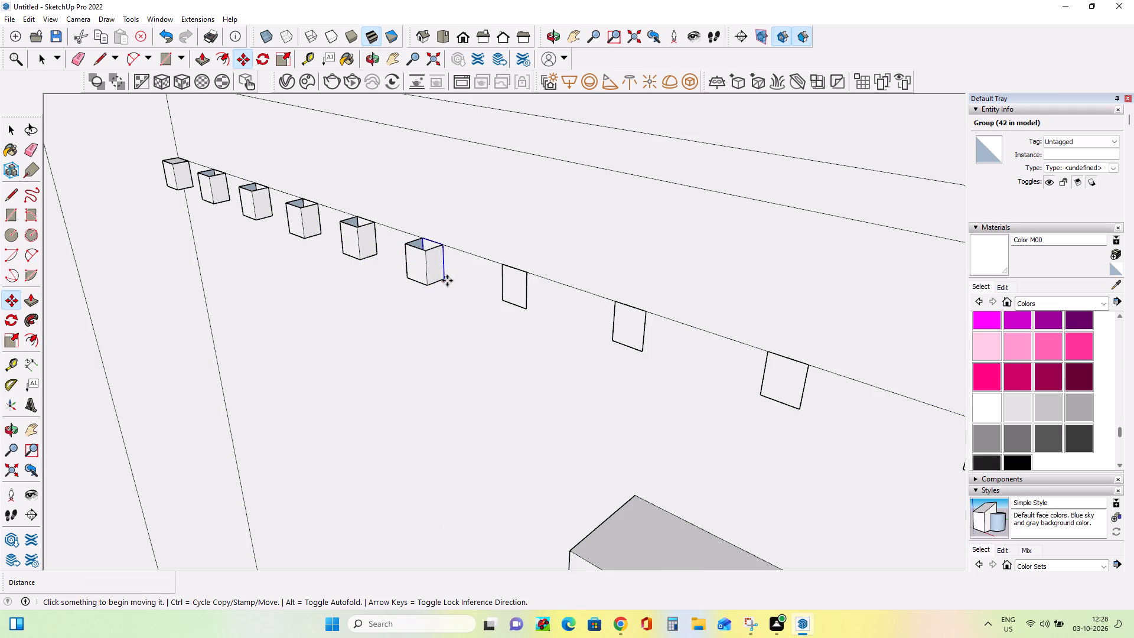
{"action": "key", "text": "Escape"}
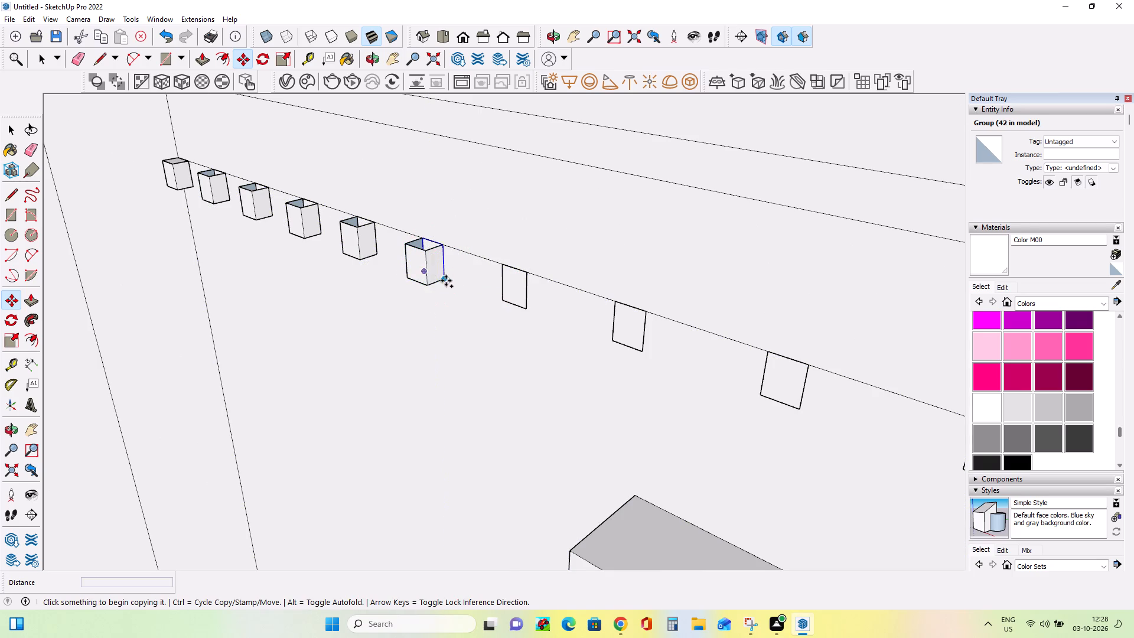
{"action": "left_click", "coordinate": [444, 280]}
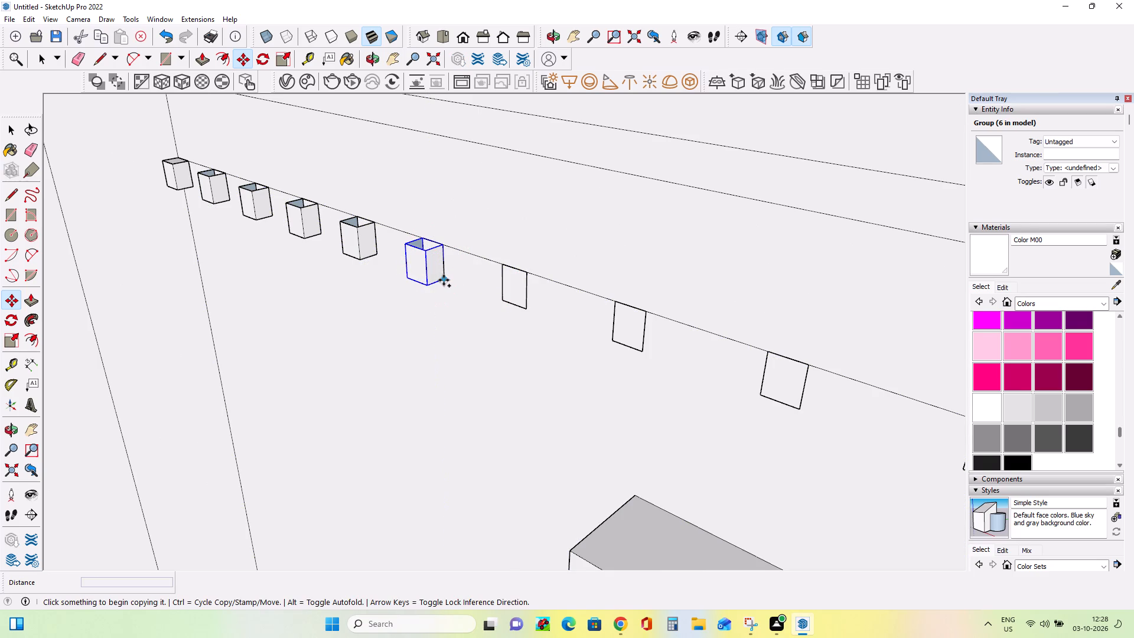
{"action": "left_click", "coordinate": [527, 306]}
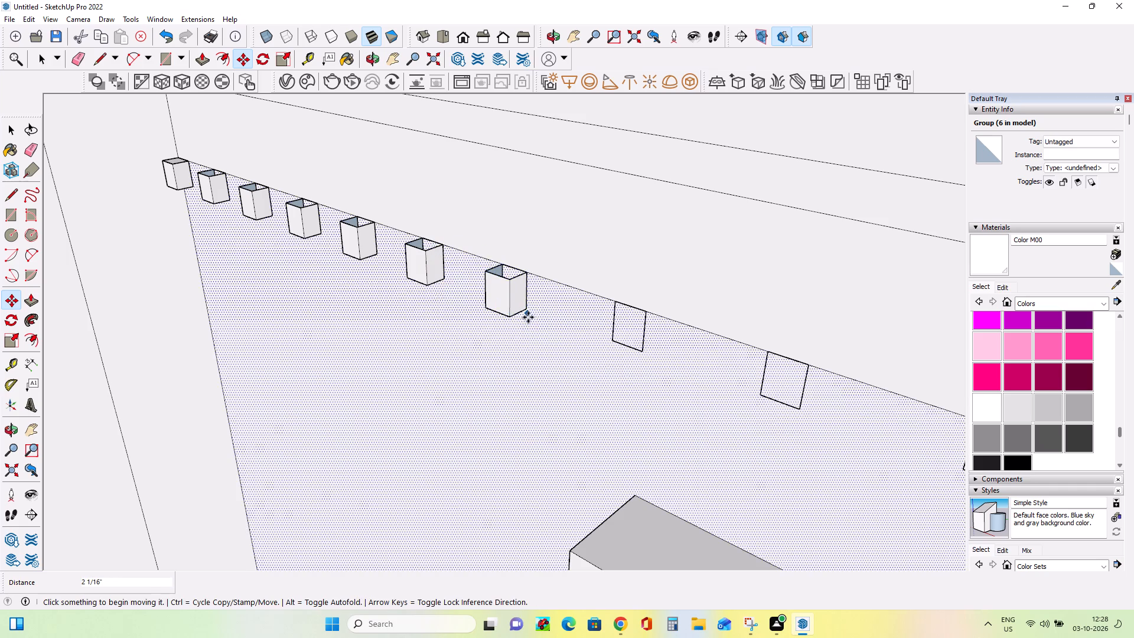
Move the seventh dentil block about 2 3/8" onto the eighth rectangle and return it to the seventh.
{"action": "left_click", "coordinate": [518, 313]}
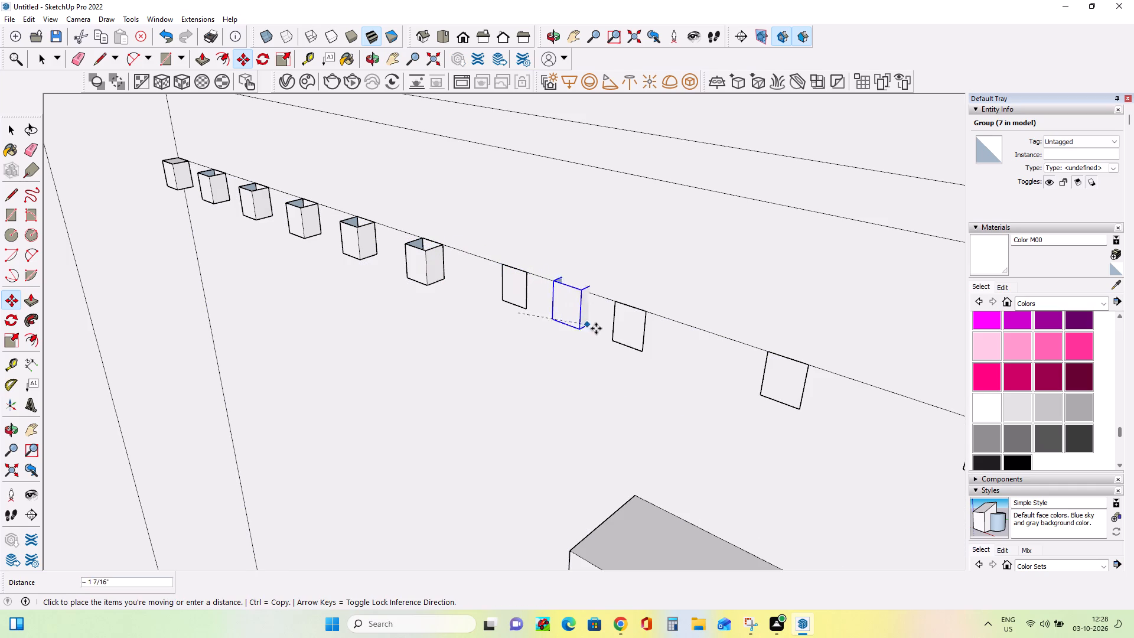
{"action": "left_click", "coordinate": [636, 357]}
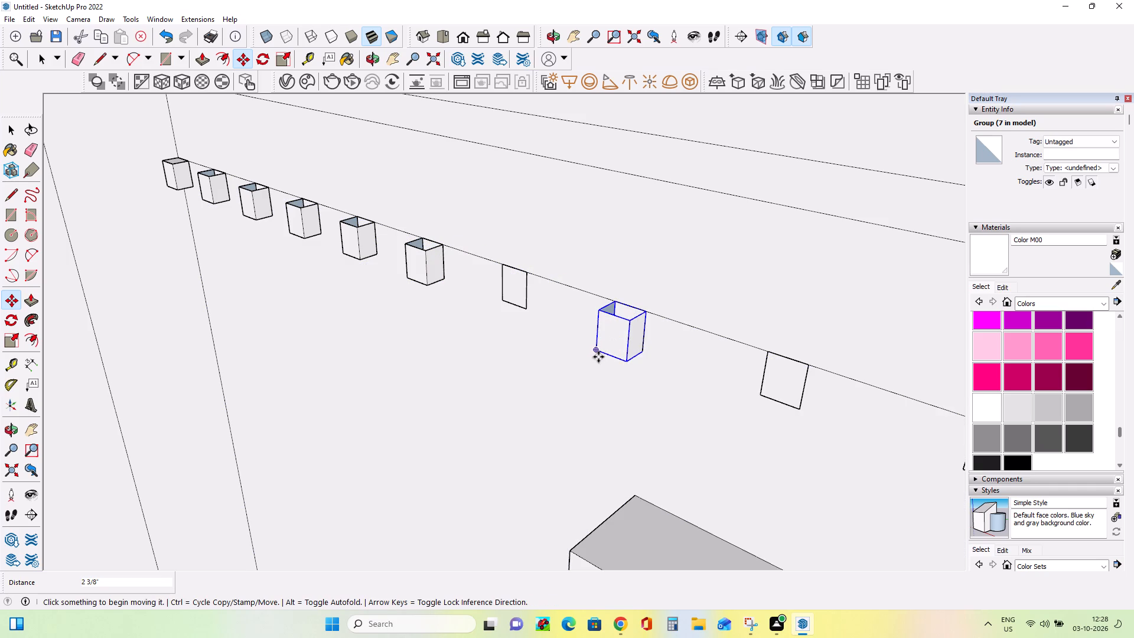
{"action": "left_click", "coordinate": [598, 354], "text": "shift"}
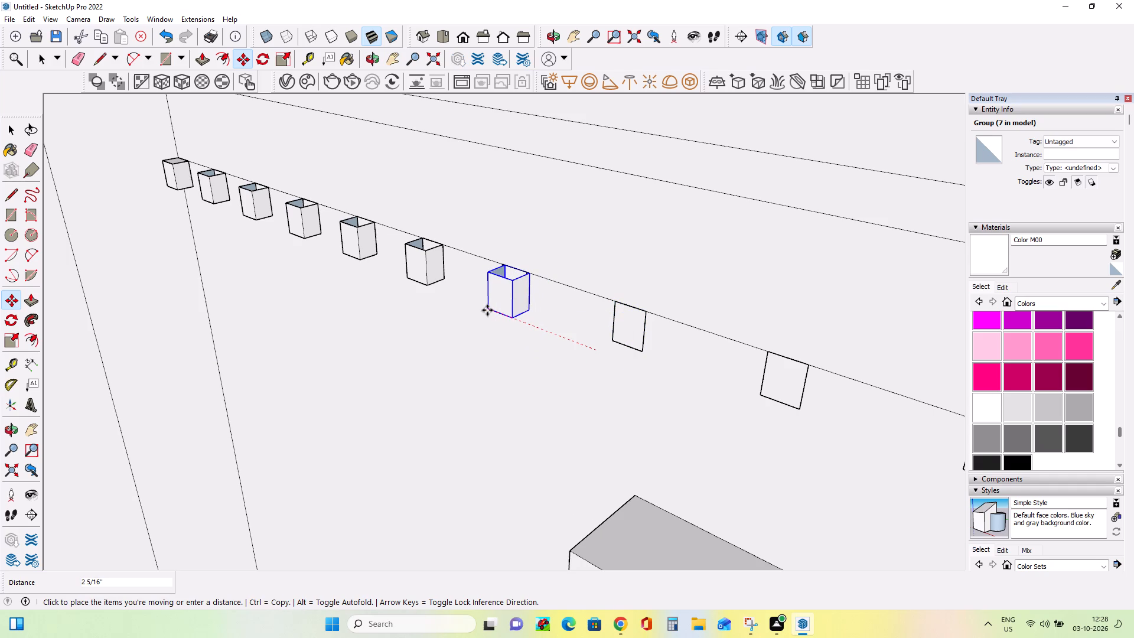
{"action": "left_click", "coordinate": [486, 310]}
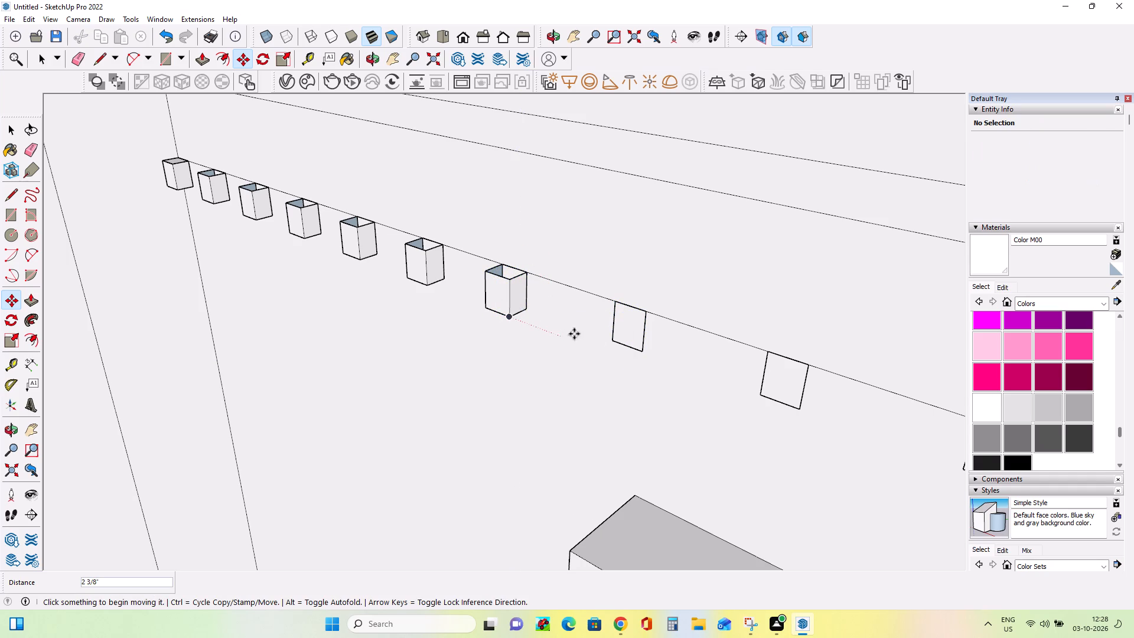
Copy the seventh dentil block onto the eighth rectangle, about 2 3/8" along the row.
{"action": "left_click", "coordinate": [513, 320]}
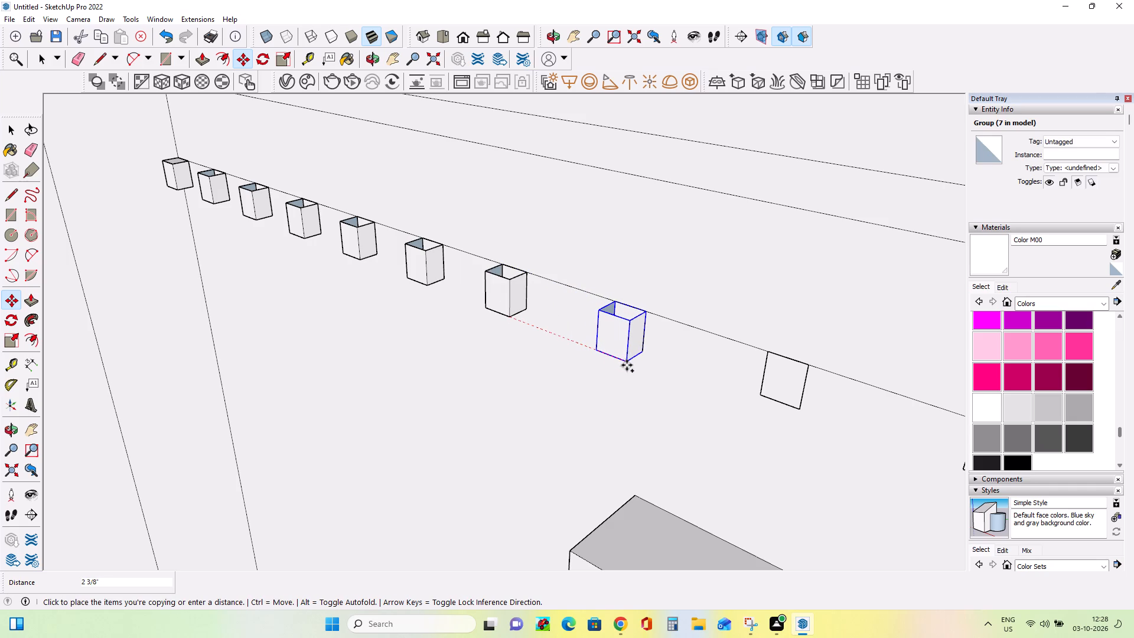
{"action": "left_click", "coordinate": [627, 365]}
Examine the dentil row and cornice in the context of the whole upper storey.
{"action": "scroll", "coordinate": [459, 372], "scroll_direction": "down", "scroll_amount": 15}
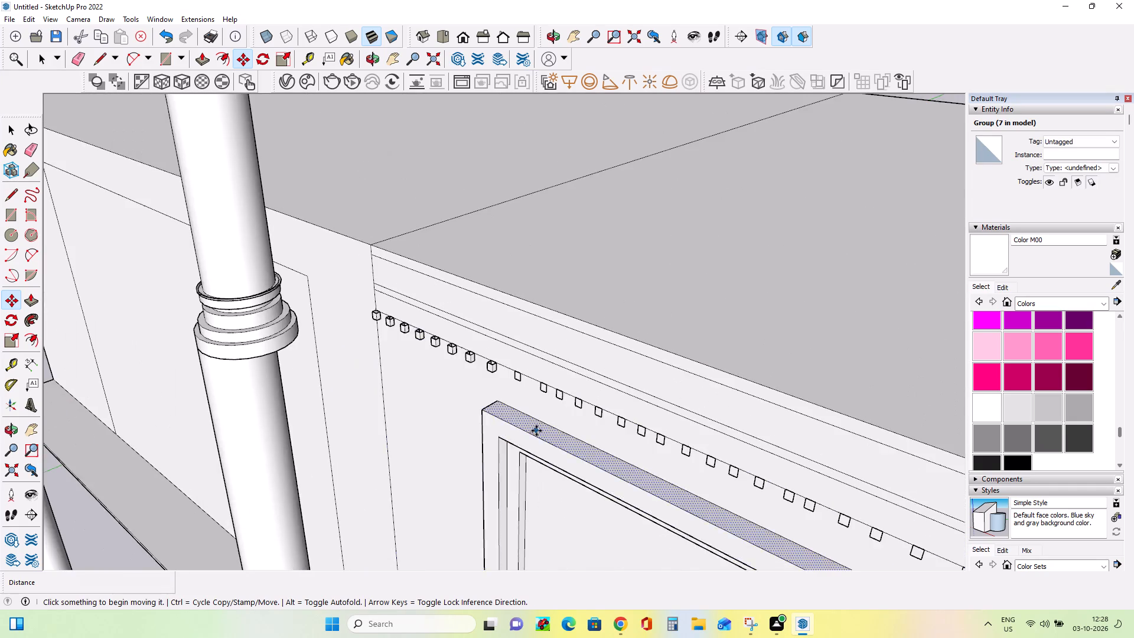
{"action": "scroll", "coordinate": [536, 431], "scroll_direction": "down", "scroll_amount": 5}
{"action": "middle_click_drag", "start_coordinate": [510, 446], "coordinate": [566, 329]}
{"action": "scroll", "coordinate": [485, 340], "scroll_direction": "down", "scroll_amount": 9}
{"action": "middle_click_drag", "start_coordinate": [579, 362], "coordinate": [567, 443]}
{"action": "scroll", "coordinate": [570, 390], "scroll_direction": "up", "scroll_amount": 3}
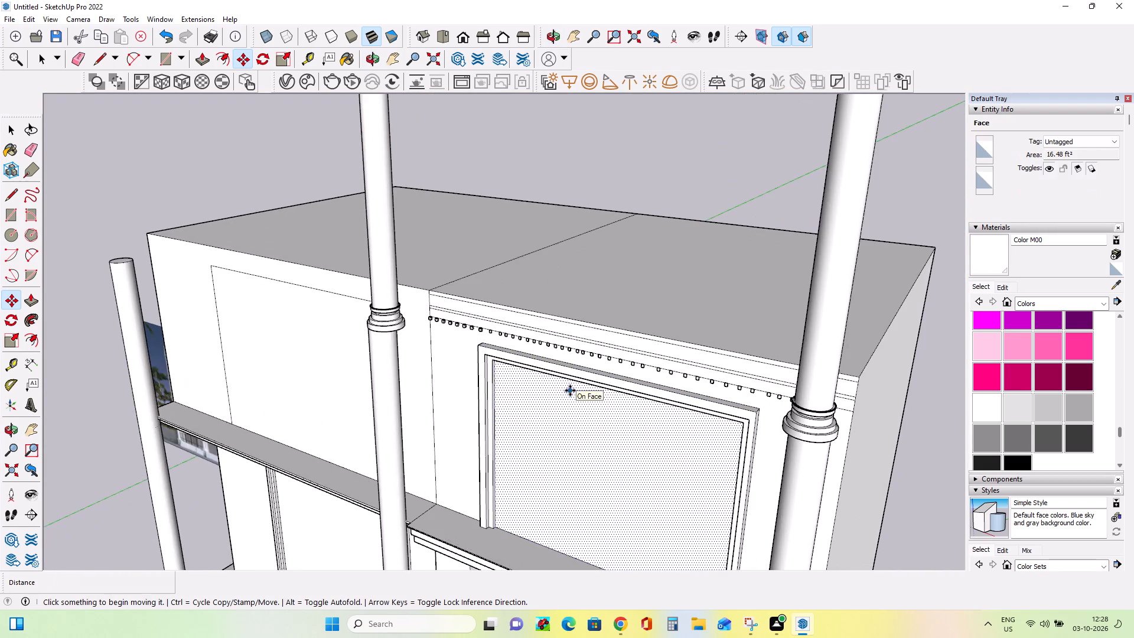
{"action": "scroll", "coordinate": [570, 390], "scroll_direction": "down", "scroll_amount": 9}
{"action": "middle_click_drag", "start_coordinate": [553, 410], "coordinate": [679, 356]}
{"action": "scroll", "coordinate": [624, 363], "scroll_direction": "up", "scroll_amount": 4}
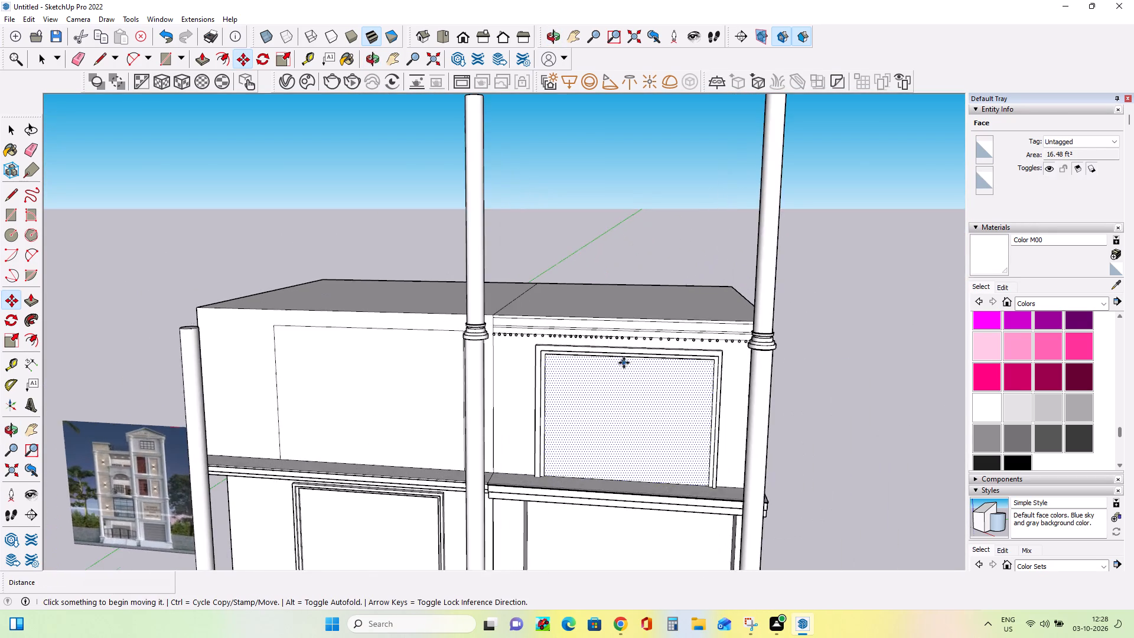
{"action": "scroll", "coordinate": [579, 362], "scroll_direction": "up", "scroll_amount": 4}
{"action": "scroll", "coordinate": [579, 362], "scroll_direction": "down", "scroll_amount": 6}
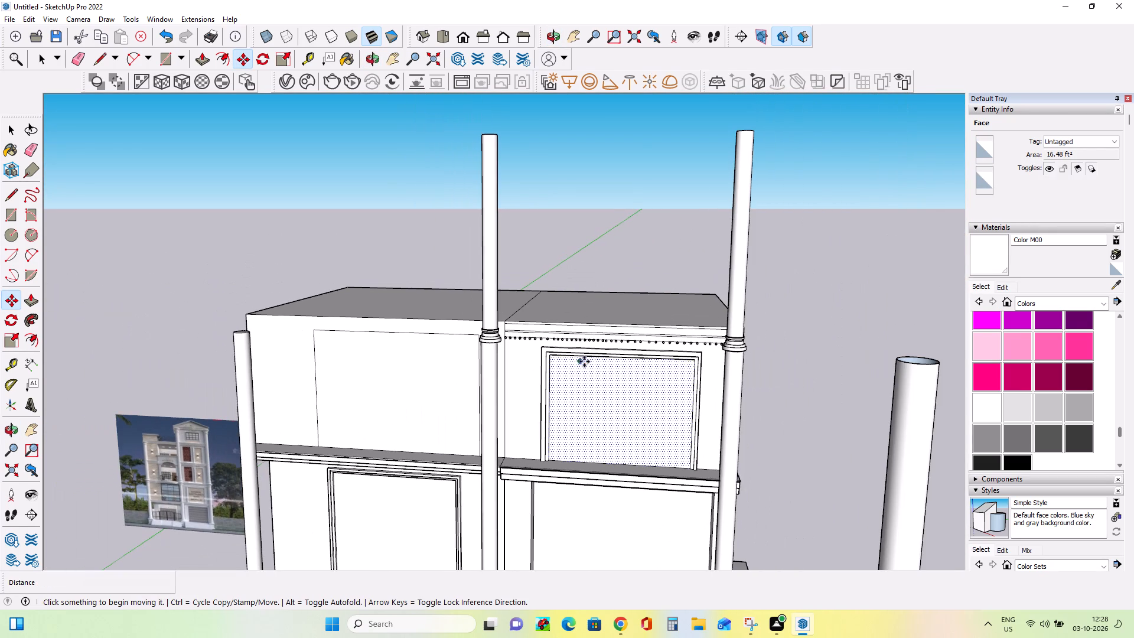
Push/pull the cornice band directly above the dentils by 7/16", and pull it outward again by about 15/16".
{"action": "scroll", "coordinate": [620, 339], "scroll_direction": "up", "scroll_amount": 6}
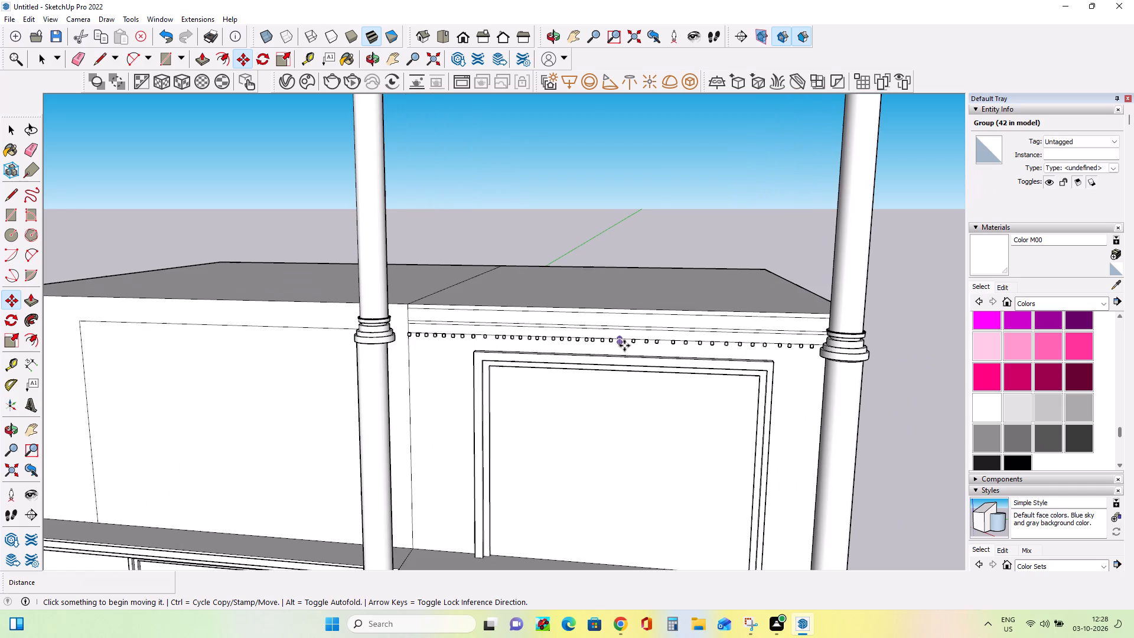
{"action": "left_click", "coordinate": [27, 304]}
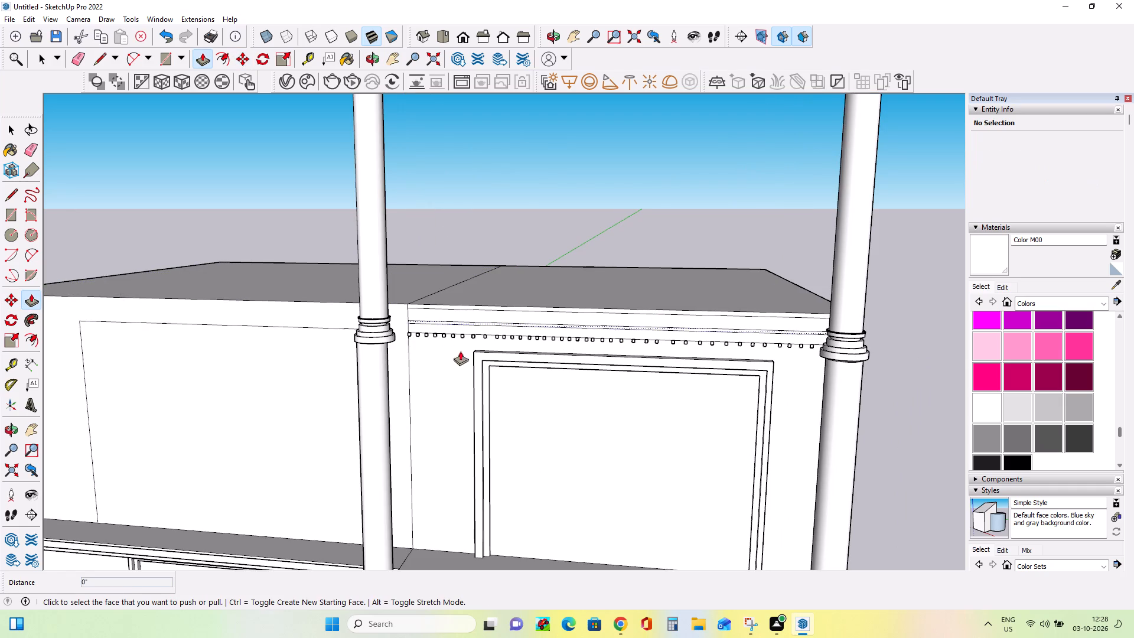
{"action": "scroll", "coordinate": [544, 320], "scroll_direction": "up", "scroll_amount": 6}
{"action": "left_click", "coordinate": [550, 336]}
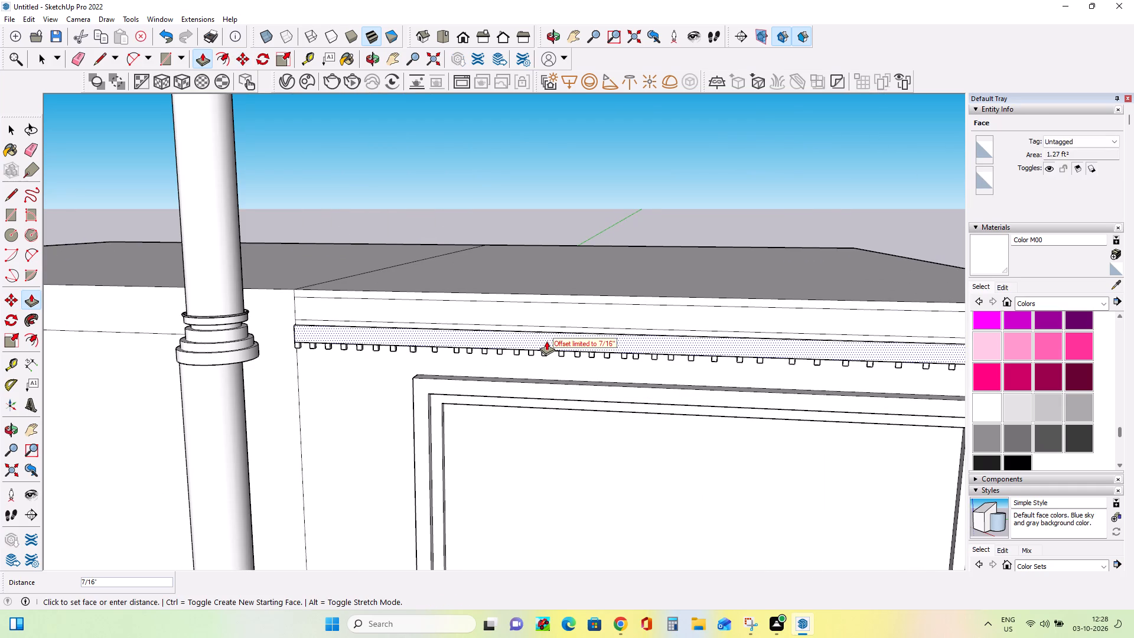
{"action": "left_click", "coordinate": [514, 337]}
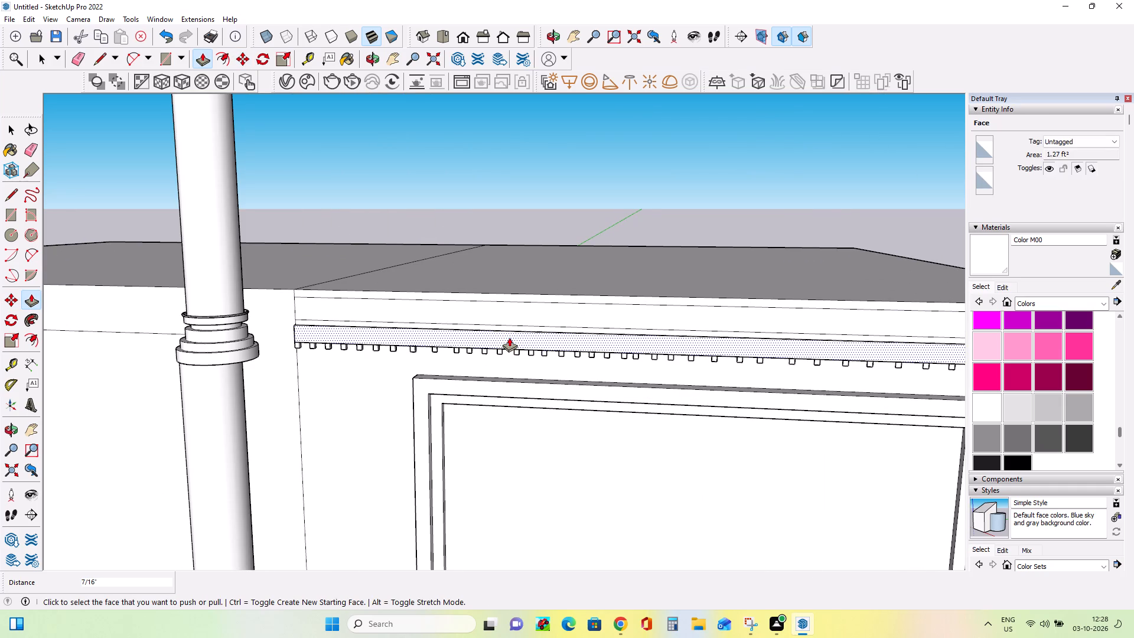
{"action": "scroll", "coordinate": [509, 337], "scroll_direction": "down", "scroll_amount": 9}
{"action": "left_click", "coordinate": [510, 336]}
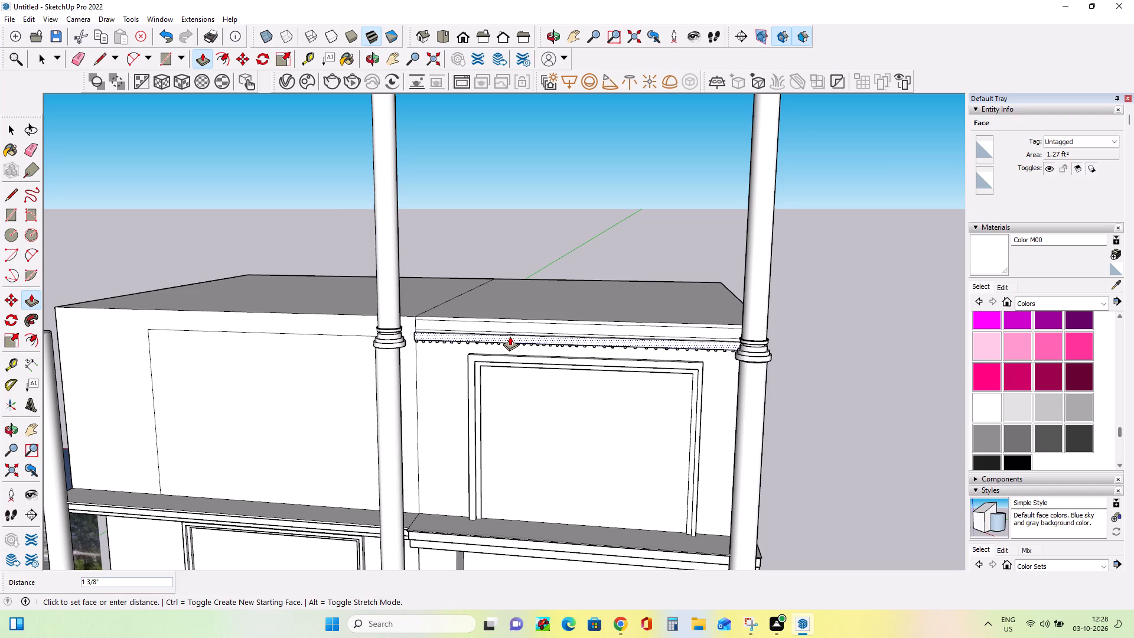
{"action": "left_click", "coordinate": [510, 336]}
Pull the wide upper cornice band outward about 1 1/4".
{"action": "scroll", "coordinate": [523, 331], "scroll_direction": "up", "scroll_amount": 8}
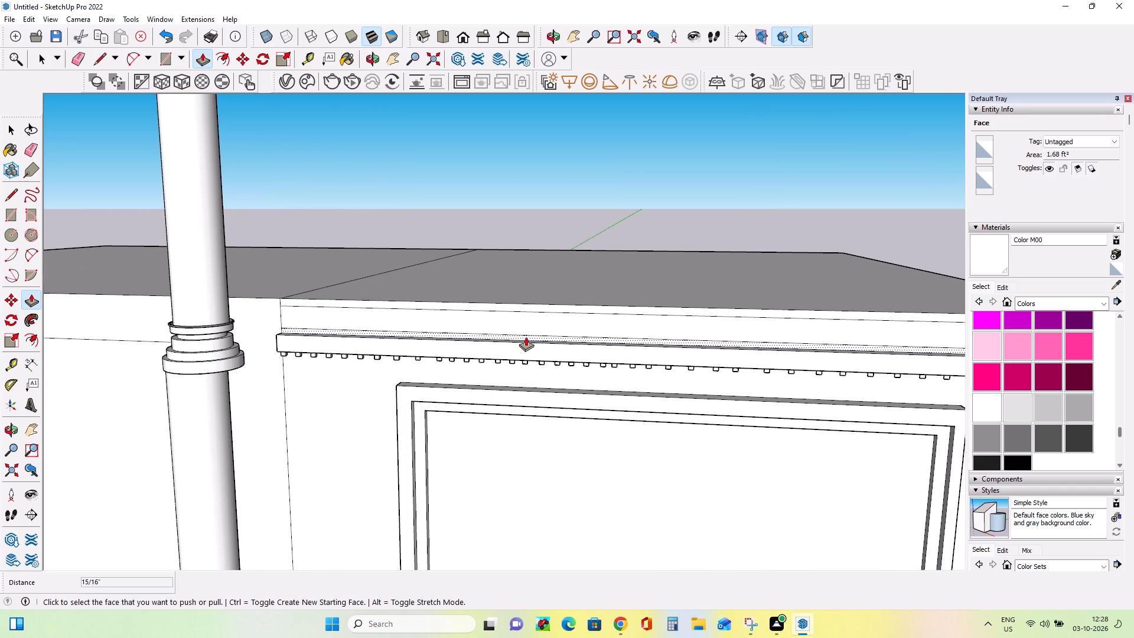
{"action": "scroll", "coordinate": [526, 337], "scroll_direction": "up", "scroll_amount": 6}
{"action": "left_click", "coordinate": [533, 319]}
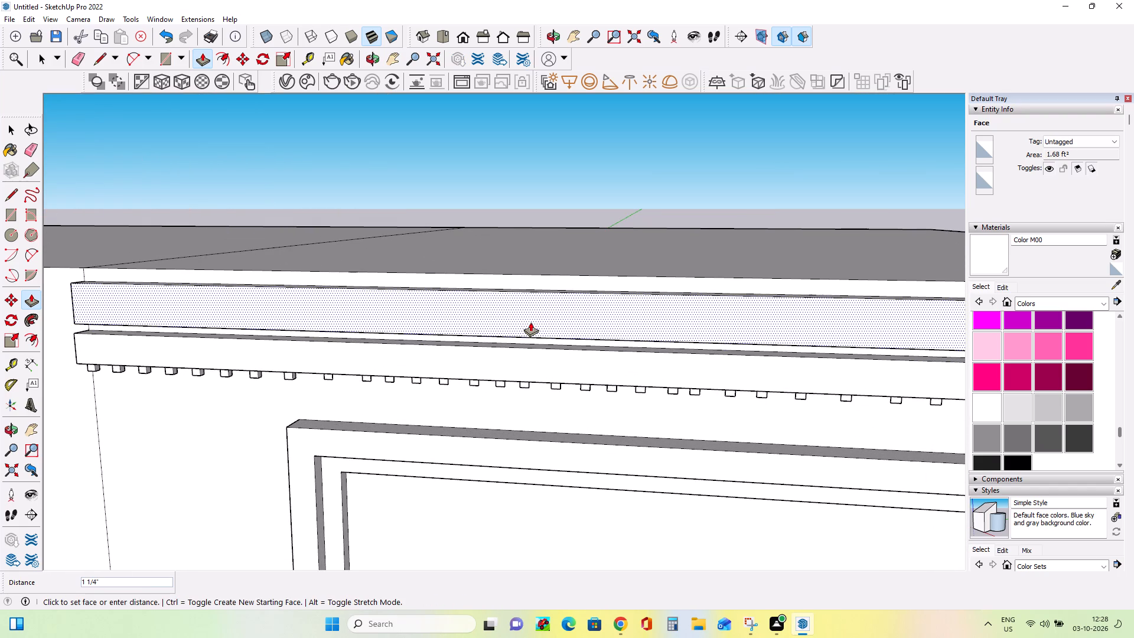
{"action": "left_click", "coordinate": [530, 322]}
Pull the narrow strip between the two cornice bands outward in successive pulls of about 1 1/4", 1/8" and 1 1/16".
{"action": "scroll", "coordinate": [537, 343], "scroll_direction": "up", "scroll_amount": 4}
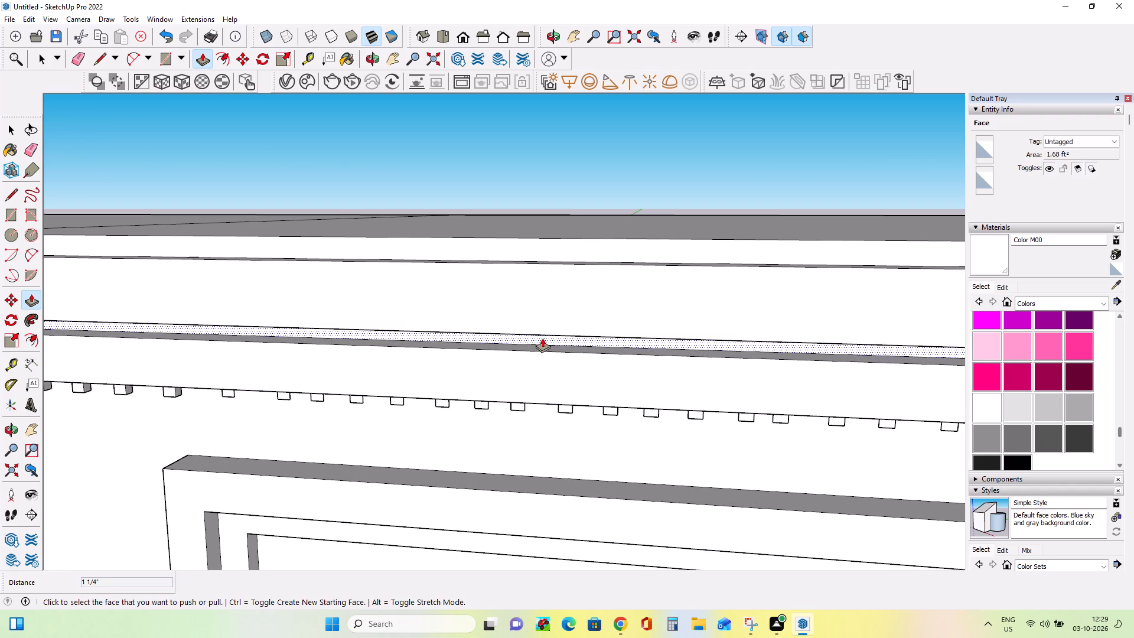
{"action": "left_click", "coordinate": [542, 338]}
{"action": "left_click", "coordinate": [516, 344]}
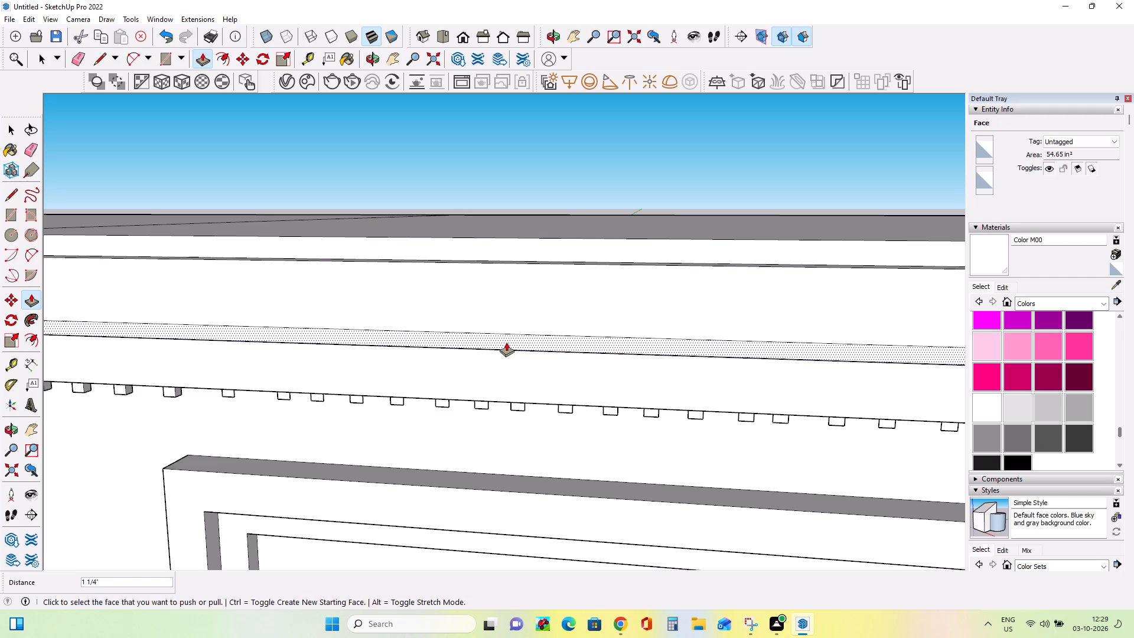
{"action": "left_click", "coordinate": [506, 342]}
{"action": "left_click", "coordinate": [496, 338]}
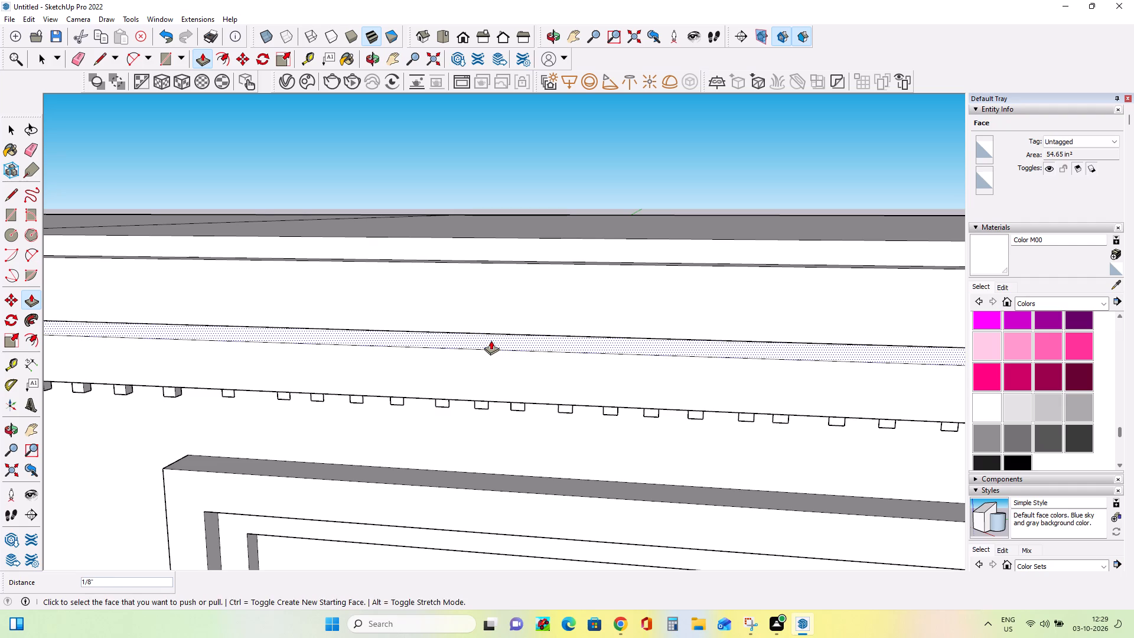
{"action": "left_click", "coordinate": [491, 340]}
{"action": "left_click", "coordinate": [488, 348]}
Pull the topmost cornice strip along the roof edge outward in two pulls, the second about 1 15/16".
{"action": "scroll", "coordinate": [612, 374], "scroll_direction": "down", "scroll_amount": 11}
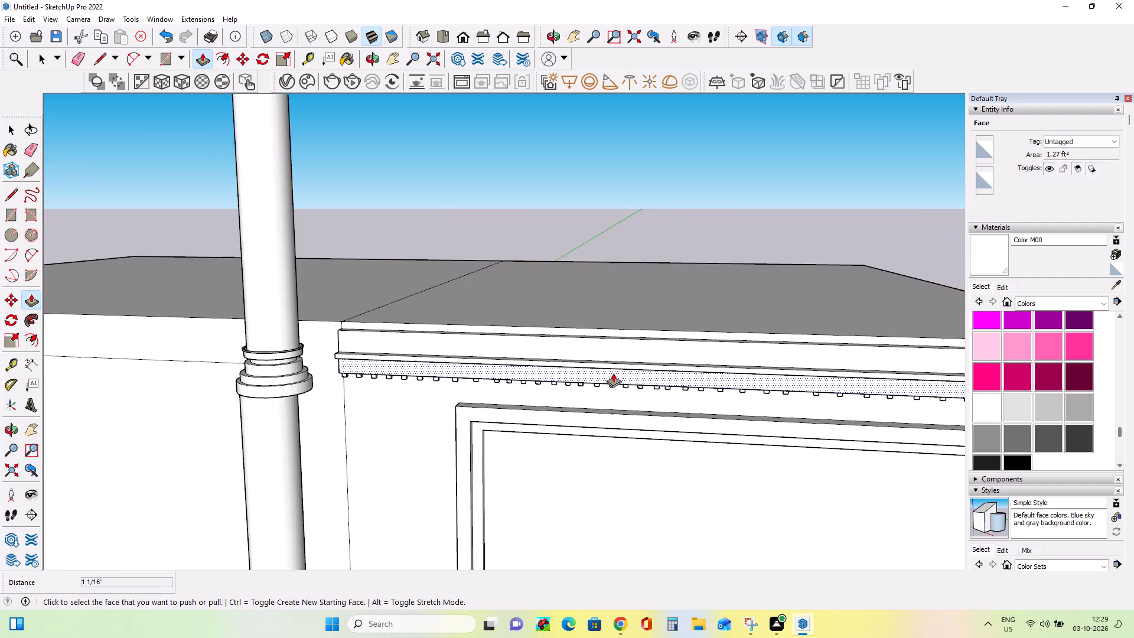
{"action": "scroll", "coordinate": [613, 373], "scroll_direction": "down", "scroll_amount": 6}
{"action": "scroll", "coordinate": [595, 350], "scroll_direction": "up", "scroll_amount": 5}
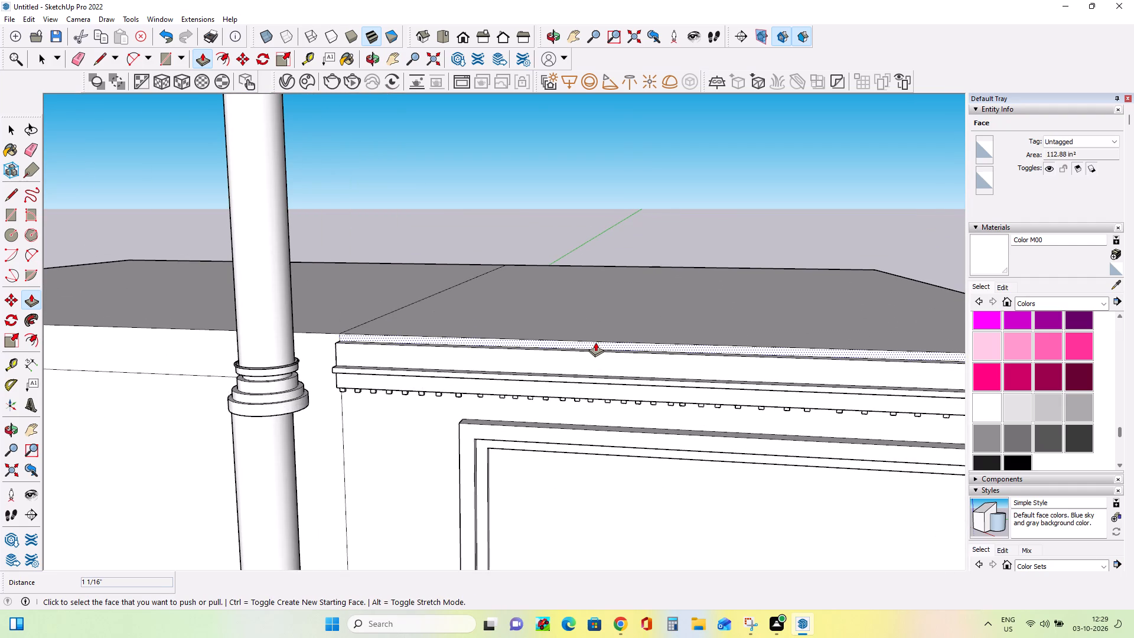
{"action": "left_click", "coordinate": [595, 342]}
{"action": "left_click", "coordinate": [589, 351]}
{"action": "left_click", "coordinate": [593, 344]}
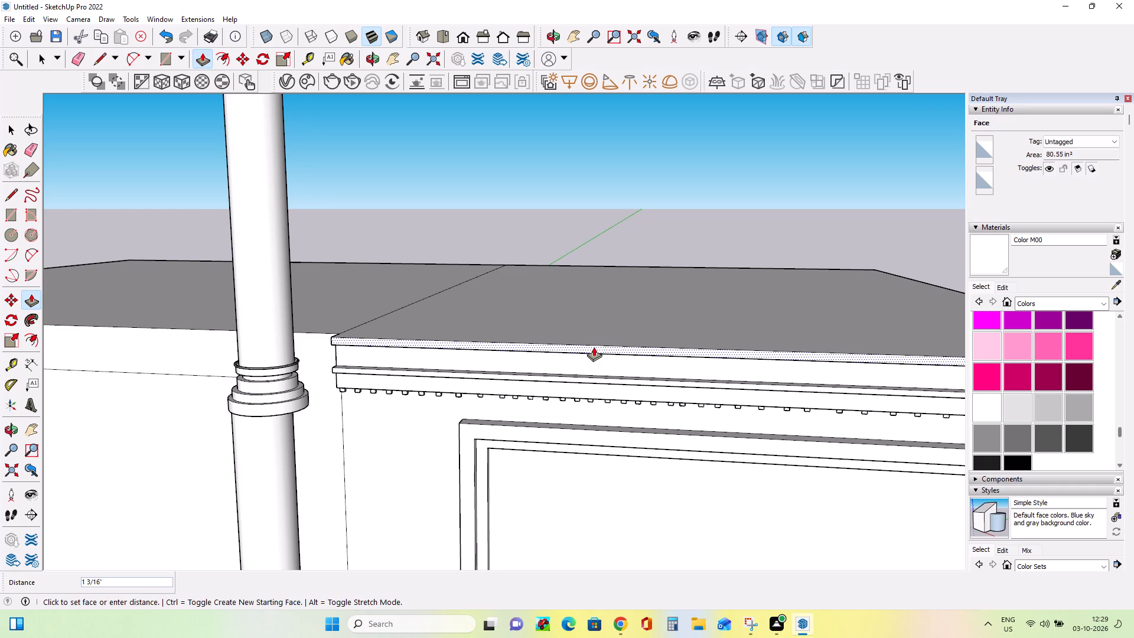
{"action": "left_click", "coordinate": [593, 348]}
Examine the extruded cornice and the plain upper-storey wall beside it.
{"action": "scroll", "coordinate": [575, 408], "scroll_direction": "down", "scroll_amount": 10}
{"action": "middle_click_drag", "start_coordinate": [579, 409], "coordinate": [600, 388]}
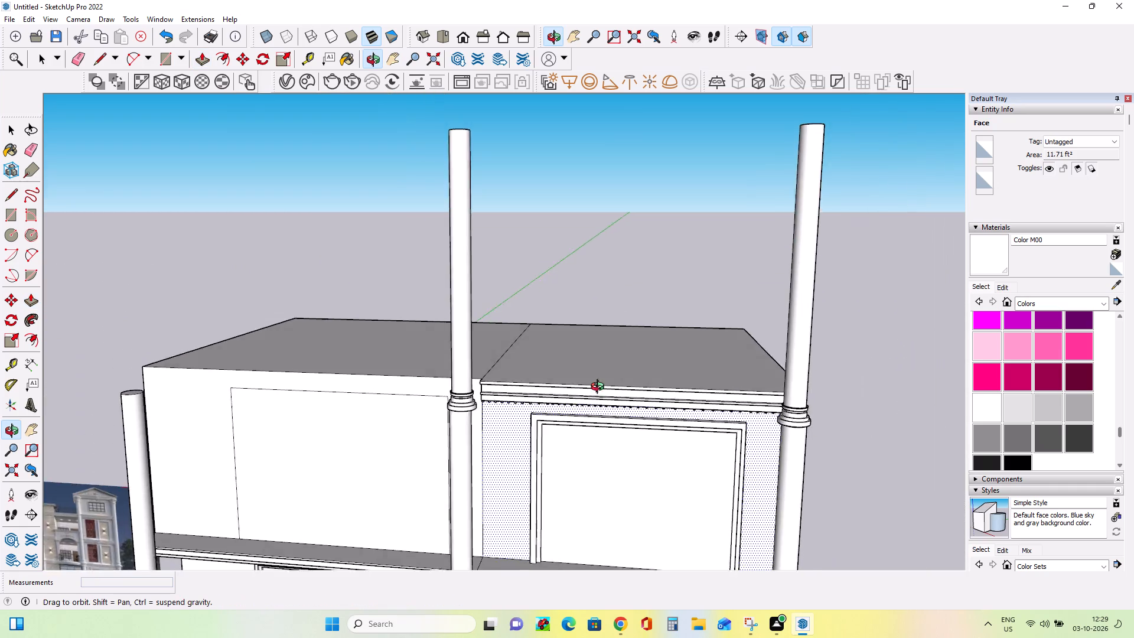
{"action": "middle_click_drag", "start_coordinate": [600, 388], "coordinate": [623, 339]}
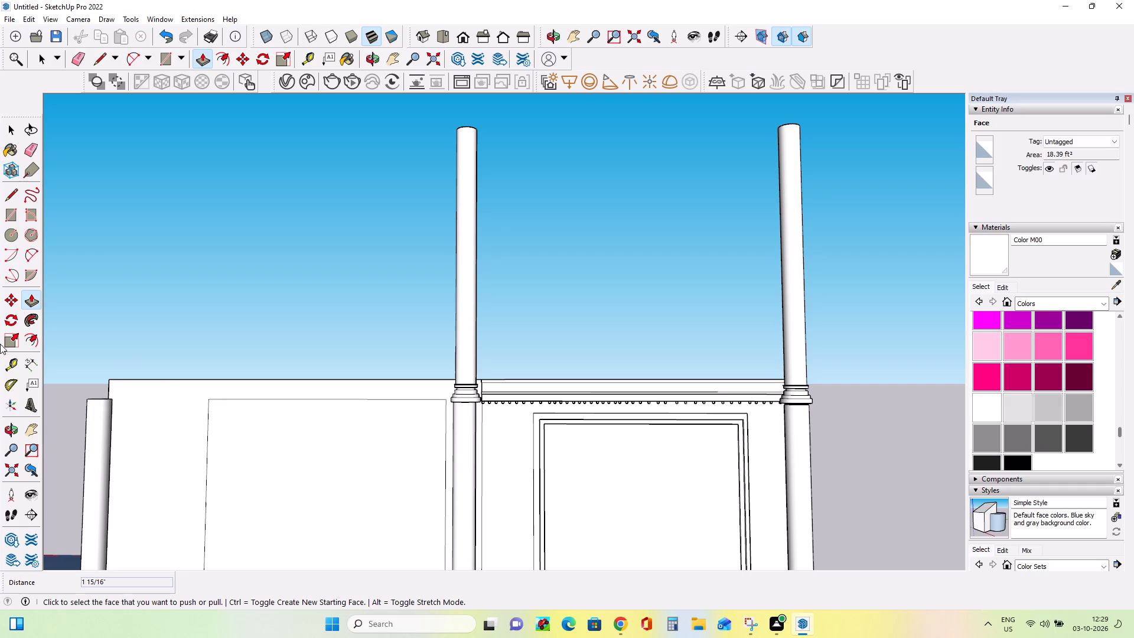
{"action": "middle_click_drag", "start_coordinate": [447, 398], "coordinate": [470, 451]}
{"action": "scroll", "coordinate": [503, 435], "scroll_direction": "down", "scroll_amount": 3}
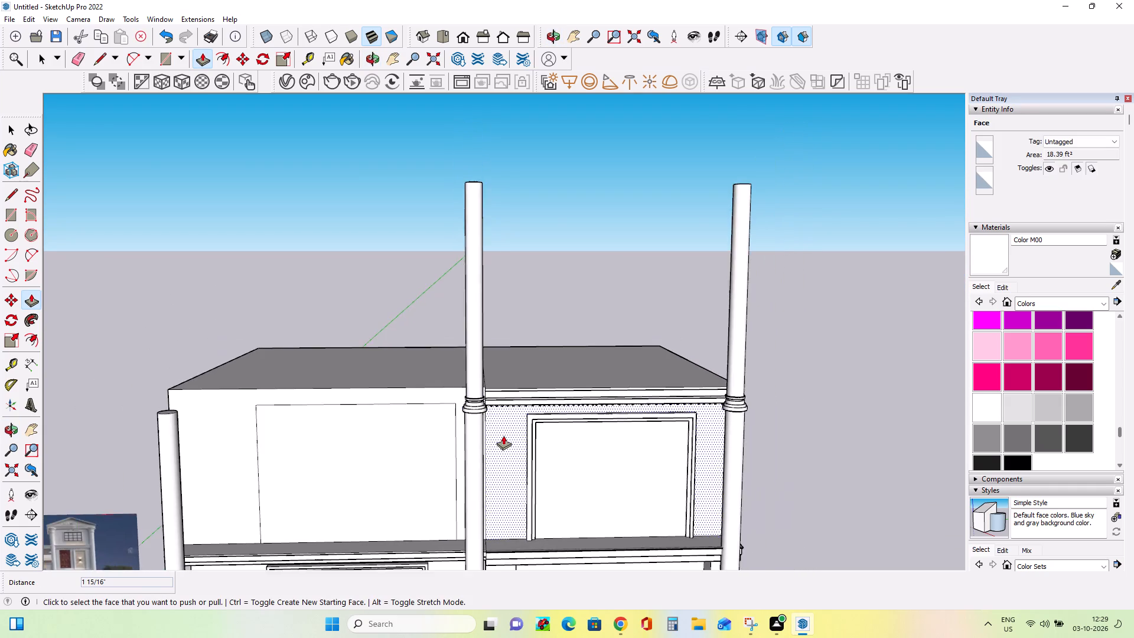
{"action": "scroll", "coordinate": [504, 435], "scroll_direction": "down", "scroll_amount": 4}
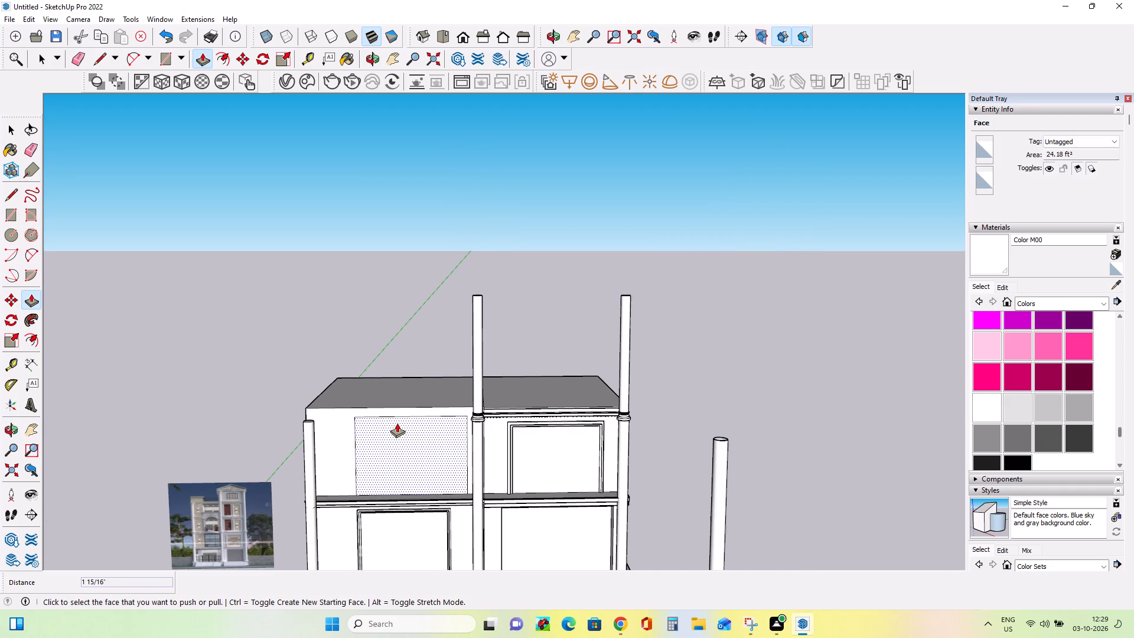
{"action": "scroll", "coordinate": [302, 424], "scroll_direction": "up", "scroll_amount": 2}
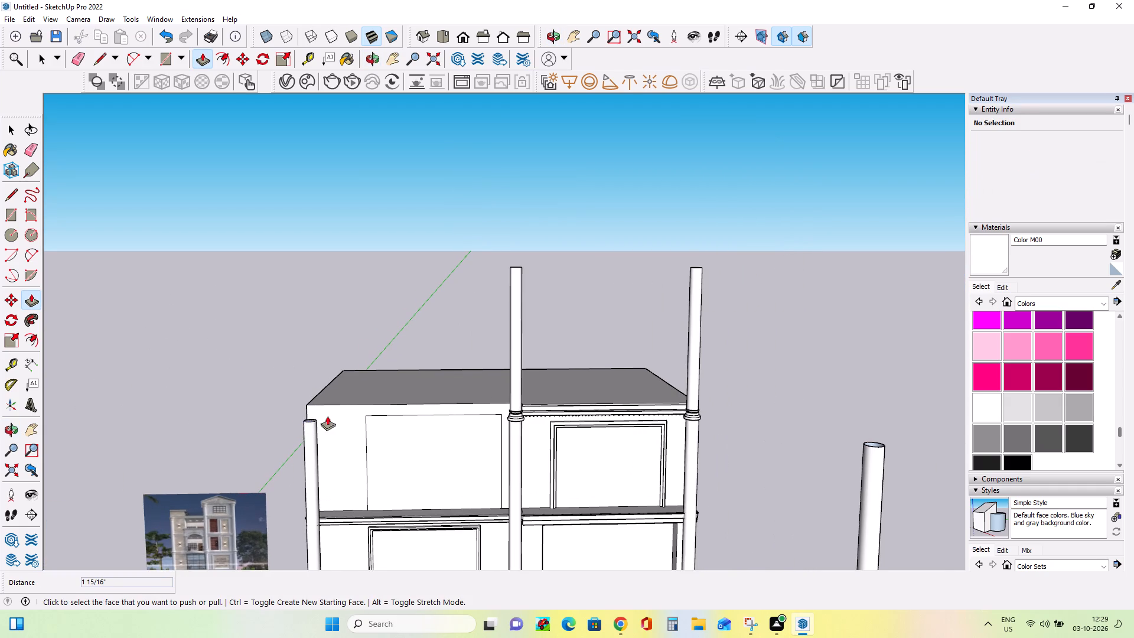
{"action": "scroll", "coordinate": [327, 416], "scroll_direction": "up", "scroll_amount": 2}
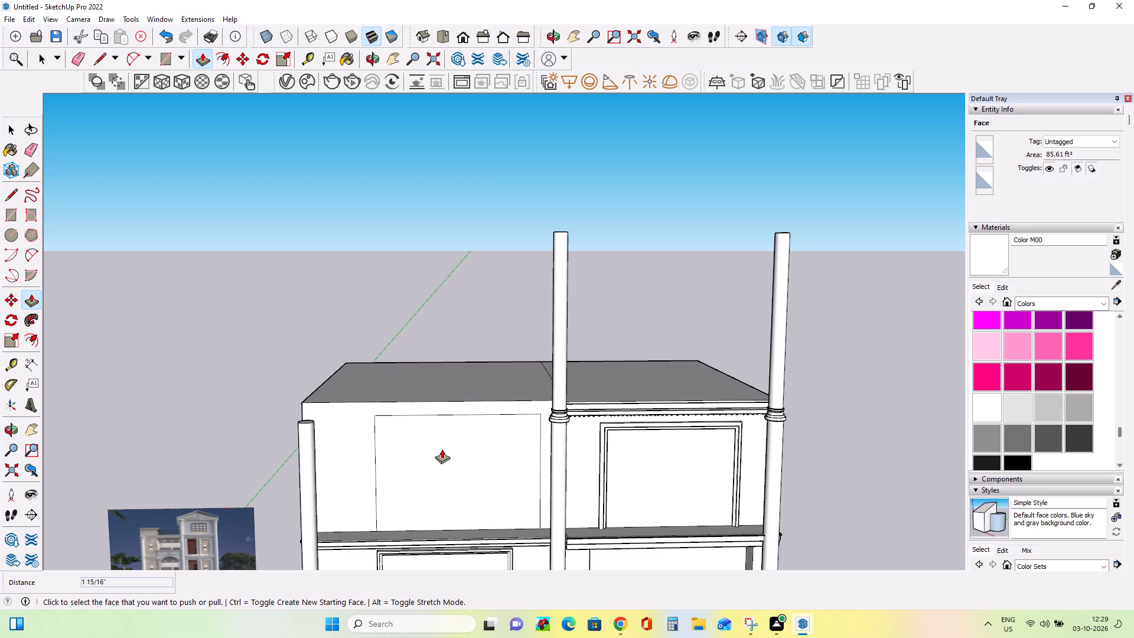
{"action": "scroll", "coordinate": [427, 406], "scroll_direction": "up", "scroll_amount": 2}
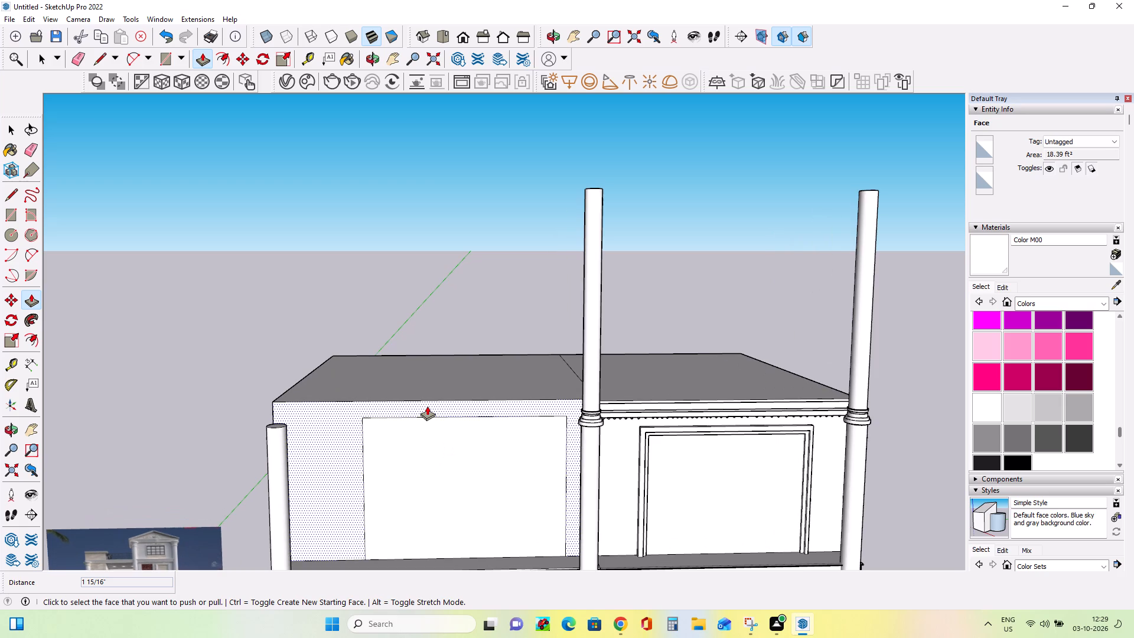
Draw a rectangle about 2' 7 11/16" by 3 3/4" at the upper outer corner of the plain upper-storey wall, along the roof edge.
{"action": "scroll", "coordinate": [427, 406], "scroll_direction": "down", "scroll_amount": 7}
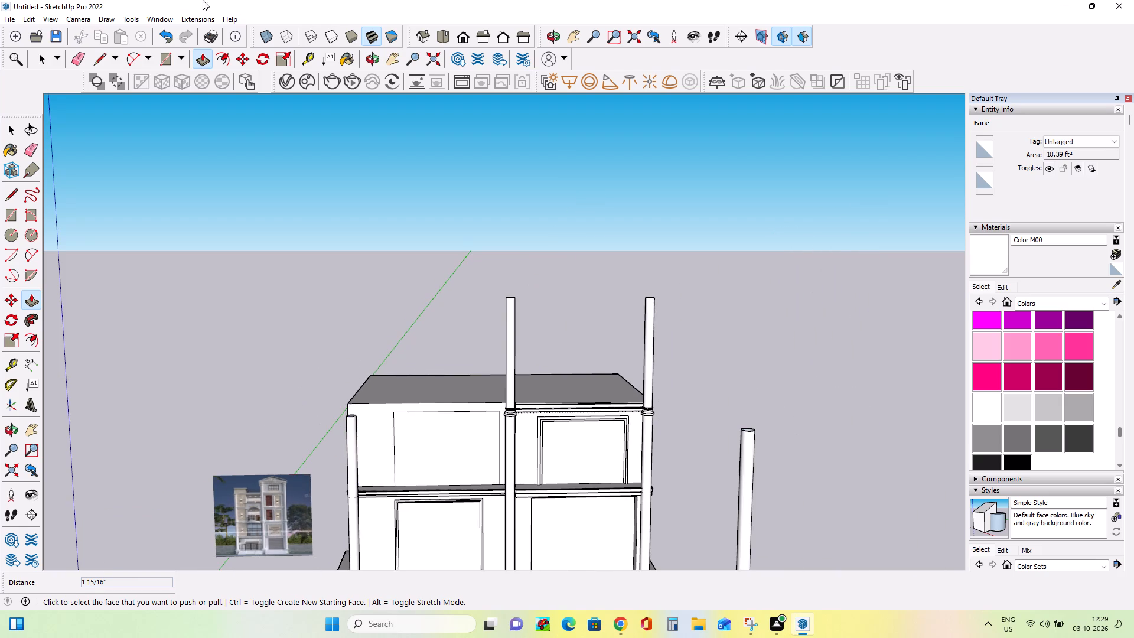
{"action": "left_click", "coordinate": [8, 213]}
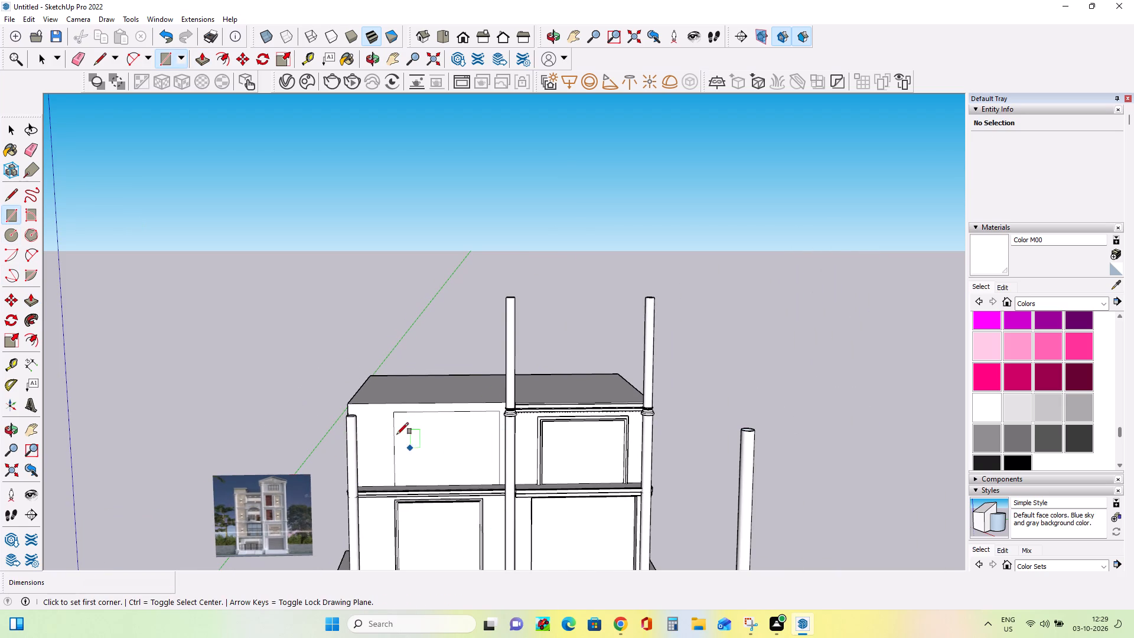
{"action": "scroll", "coordinate": [357, 411], "scroll_direction": "up", "scroll_amount": 7}
{"action": "left_click", "coordinate": [339, 400]}
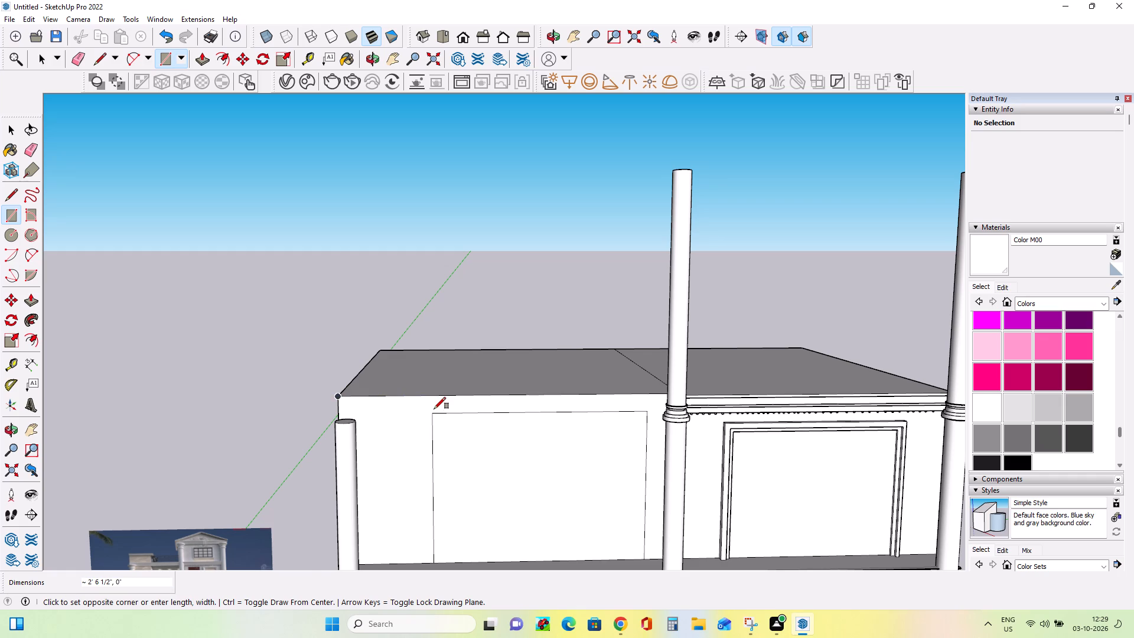
{"action": "scroll", "coordinate": [434, 409], "scroll_direction": "up", "scroll_amount": 7}
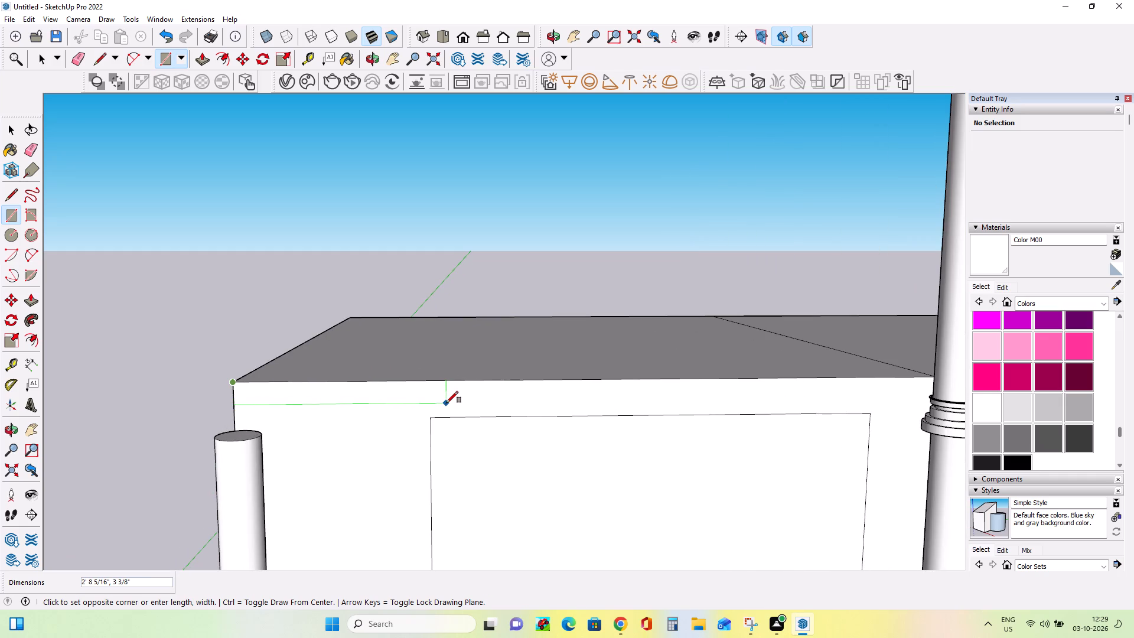
{"action": "left_click", "coordinate": [442, 405]}
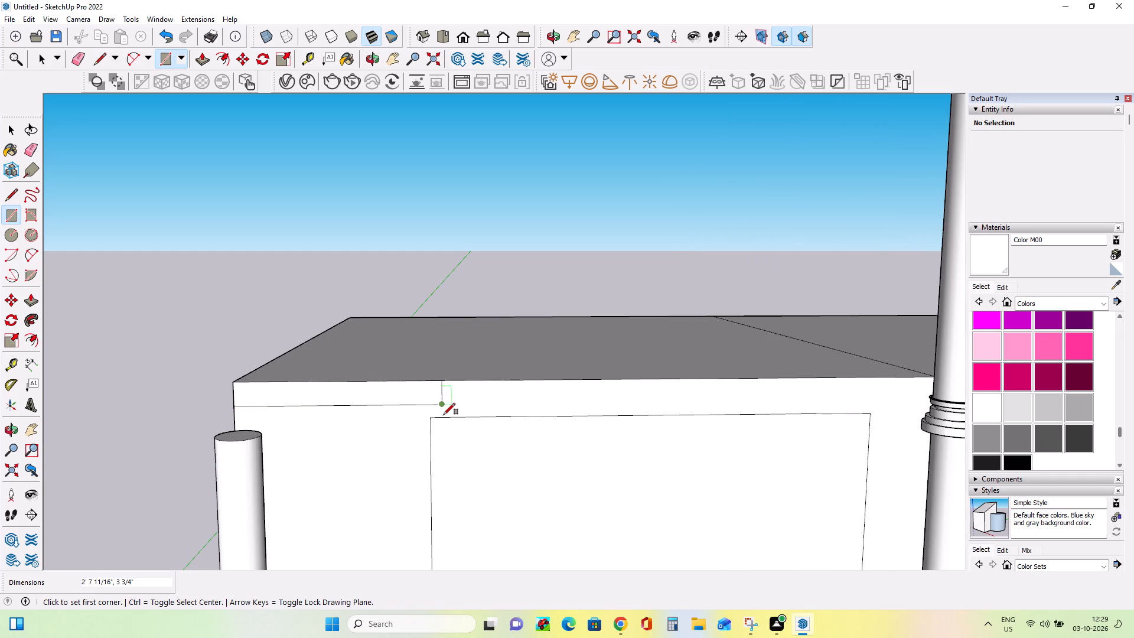
Draw a shallow two-point arc from the rectangle's lower inner corner to near the middle column, bulging downward about 2".
{"action": "scroll", "coordinate": [576, 425], "scroll_direction": "down", "scroll_amount": 8}
{"action": "middle_click_drag", "start_coordinate": [524, 424], "coordinate": [525, 450]}
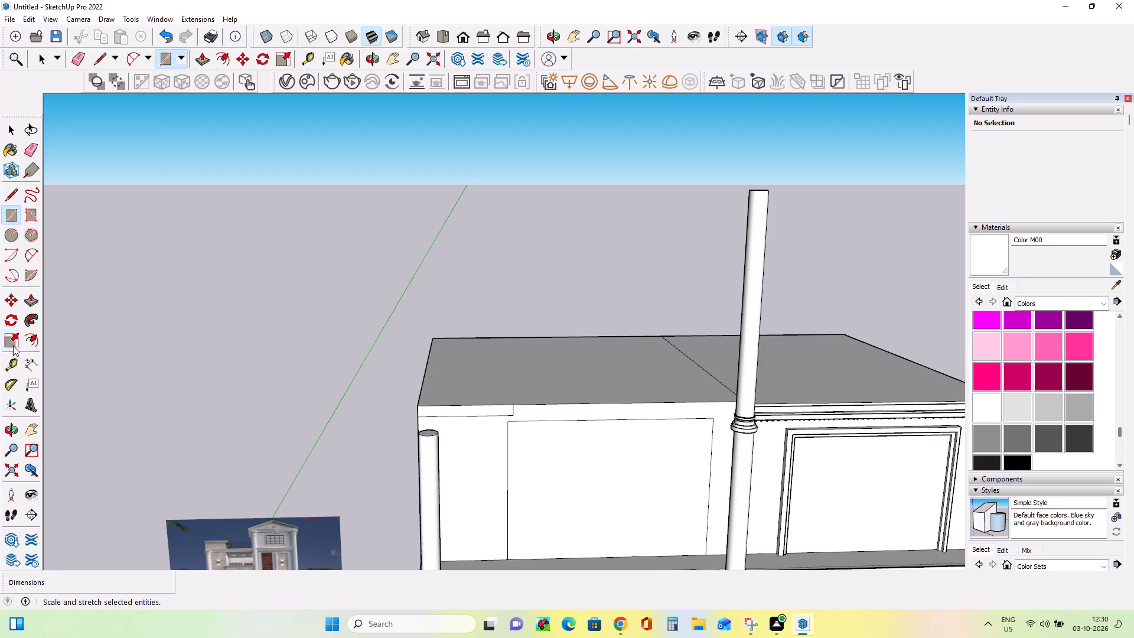
{"action": "left_click", "coordinate": [30, 253]}
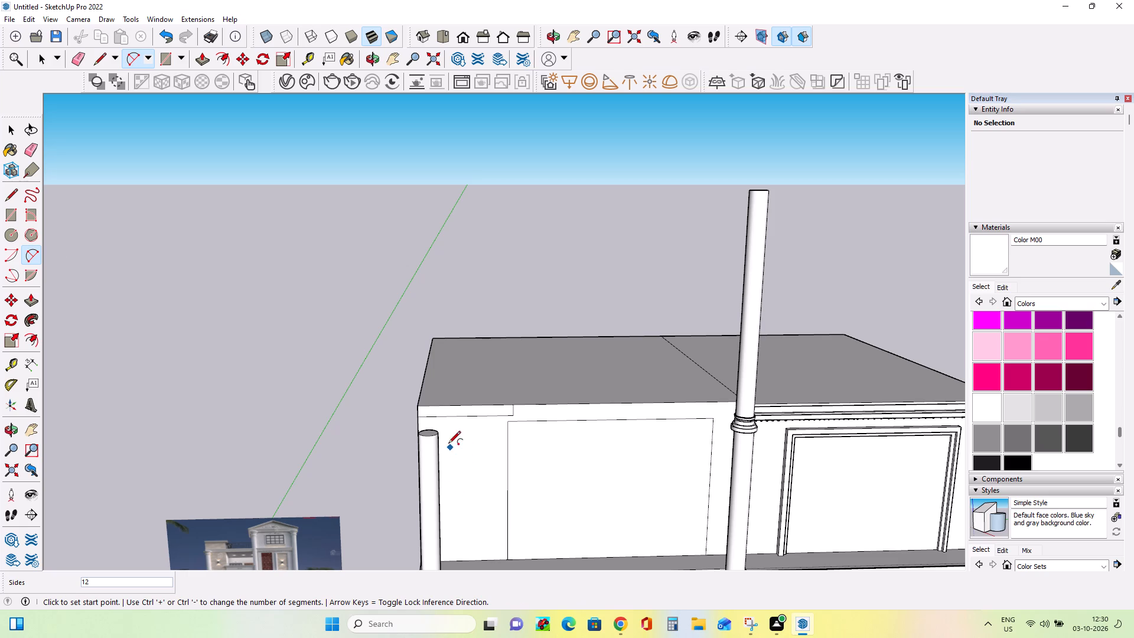
{"action": "left_click", "coordinate": [512, 415]}
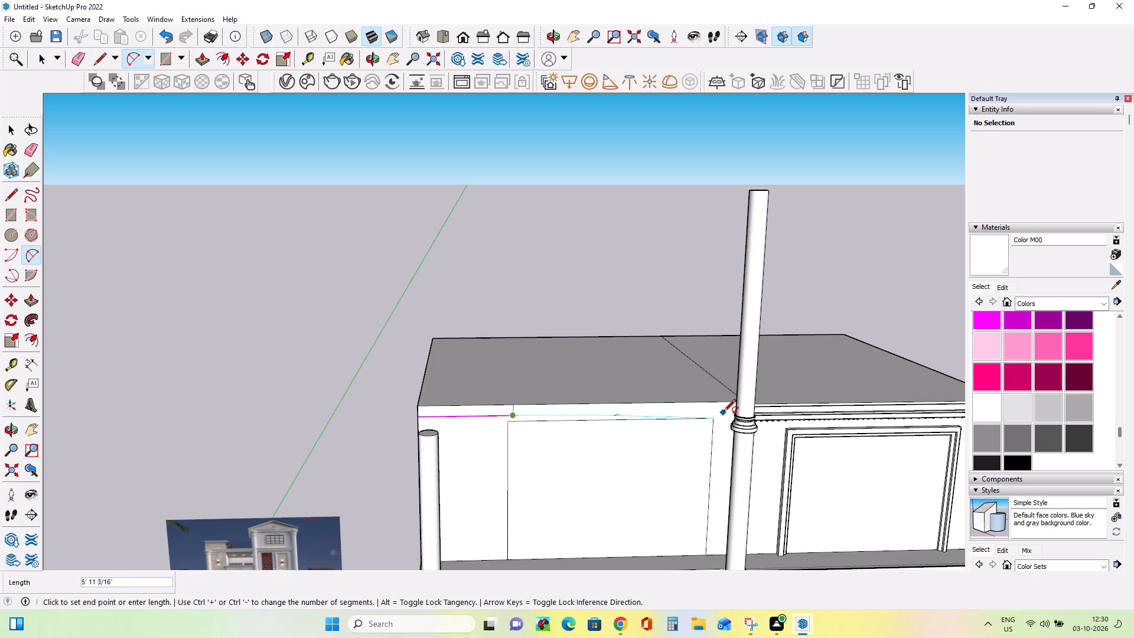
{"action": "left_click", "coordinate": [724, 412]}
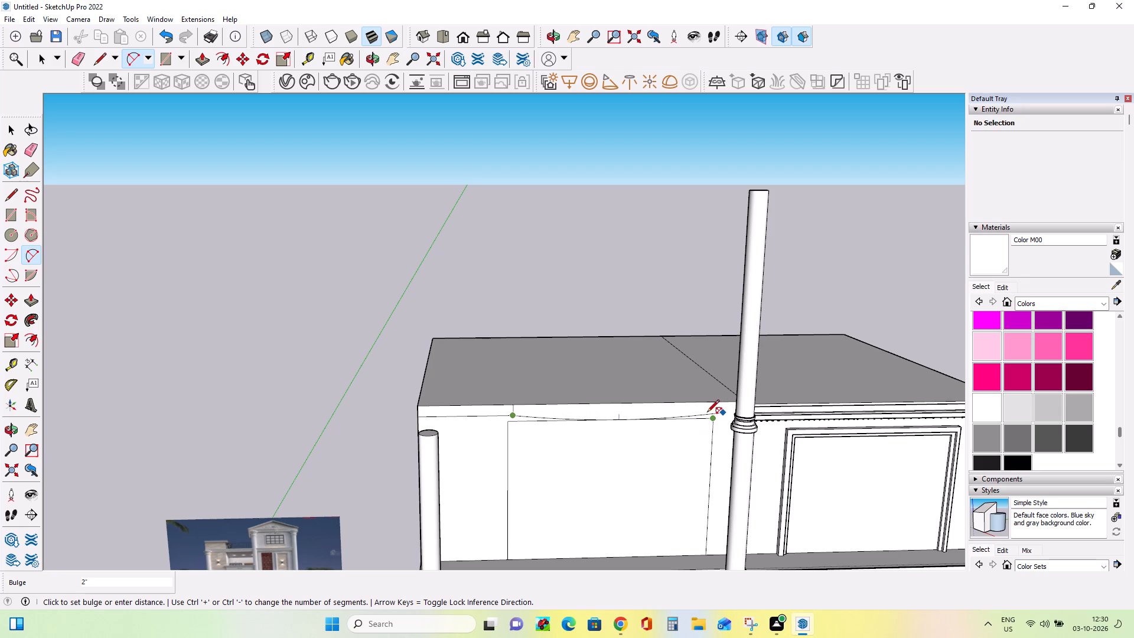
{"action": "left_click", "coordinate": [707, 413]}
Examine the arc below the roof edge and its open end beside the middle column.
{"action": "middle_click_drag", "start_coordinate": [588, 440], "coordinate": [784, 442]}
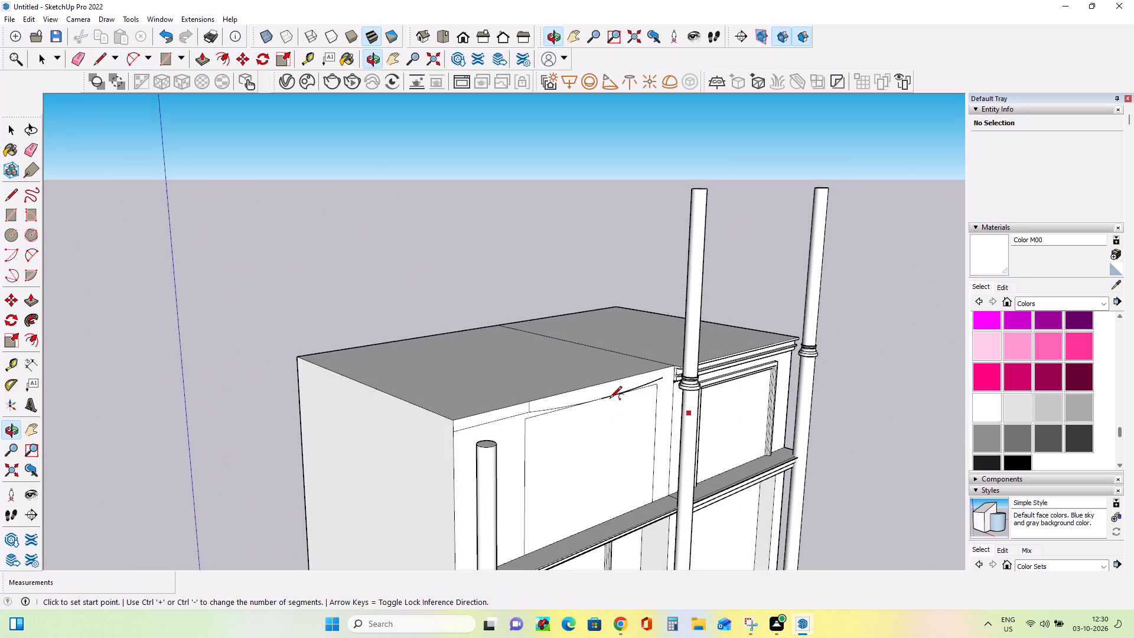
{"action": "scroll", "coordinate": [586, 395], "scroll_direction": "up", "scroll_amount": 8}
{"action": "middle_click_drag", "start_coordinate": [638, 428], "coordinate": [646, 463]}
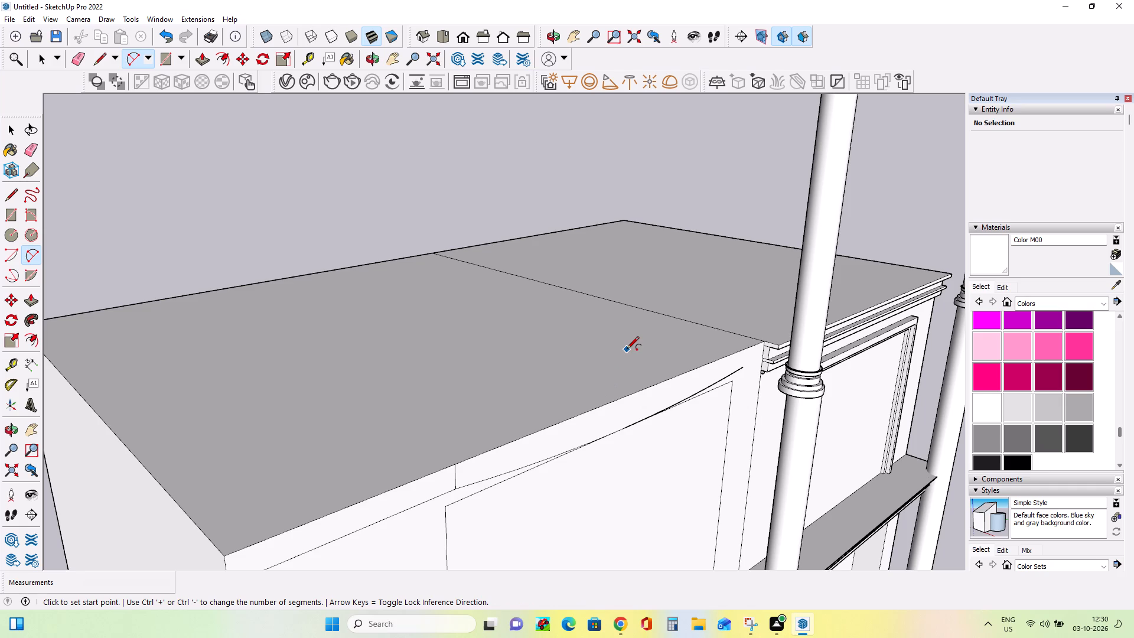
{"action": "middle_click_drag", "start_coordinate": [649, 353], "coordinate": [589, 402]}
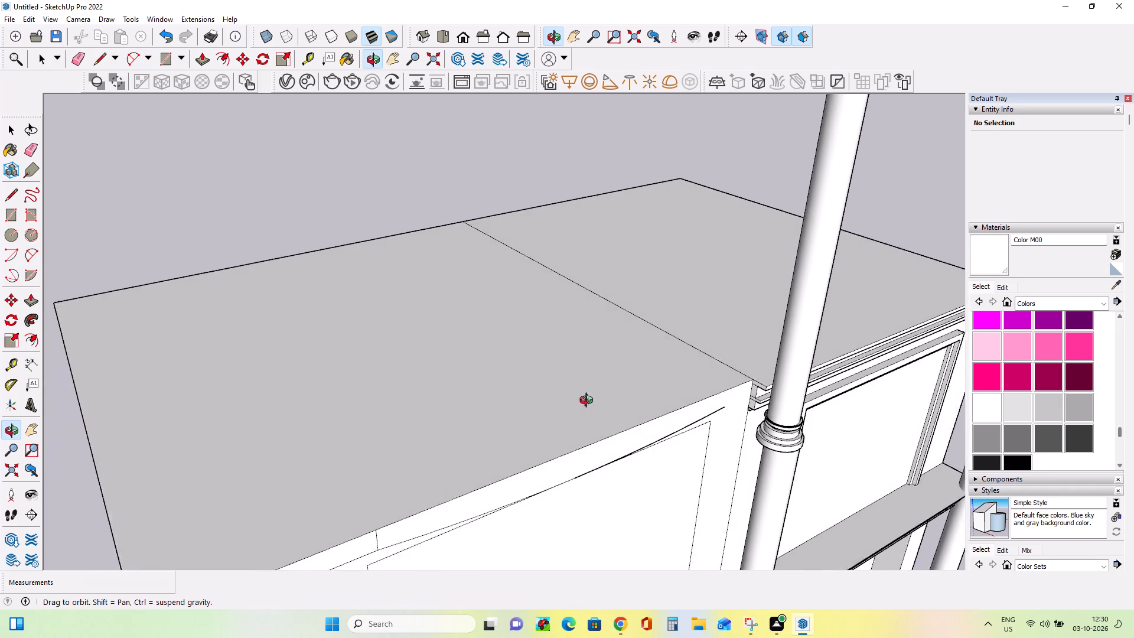
{"action": "middle_click_drag", "start_coordinate": [589, 402], "coordinate": [588, 402]}
{"action": "scroll", "coordinate": [719, 410], "scroll_direction": "up", "scroll_amount": 2}
{"action": "middle_click_drag", "start_coordinate": [716, 419], "coordinate": [634, 401]}
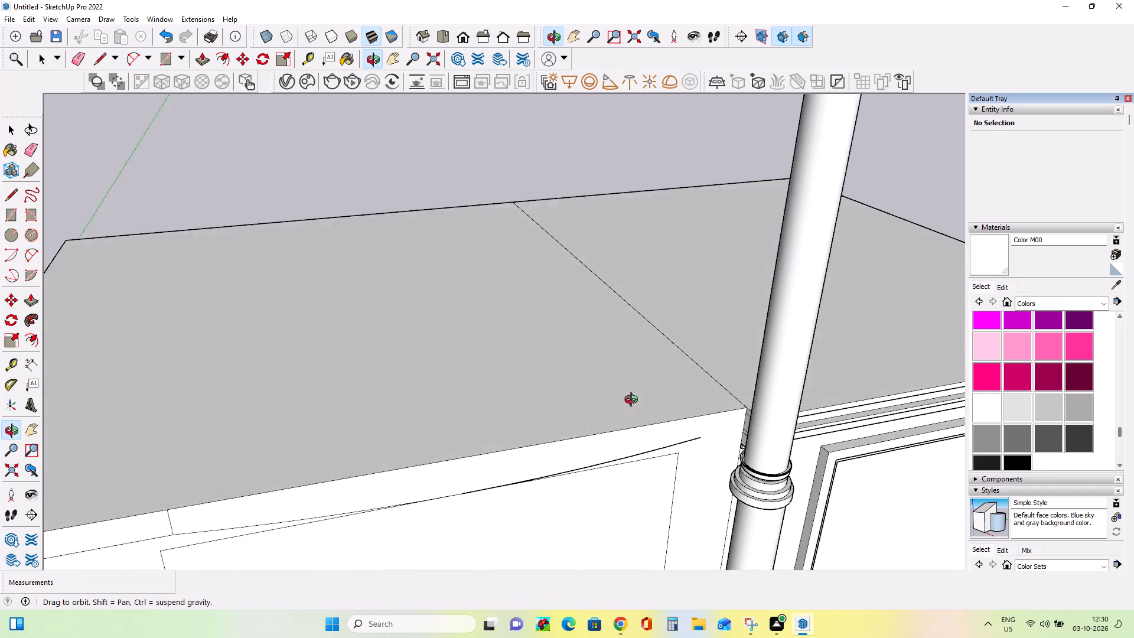
{"action": "middle_click_drag", "start_coordinate": [634, 401], "coordinate": [630, 398]}
{"action": "scroll", "coordinate": [705, 438], "scroll_direction": "down", "scroll_amount": 11}
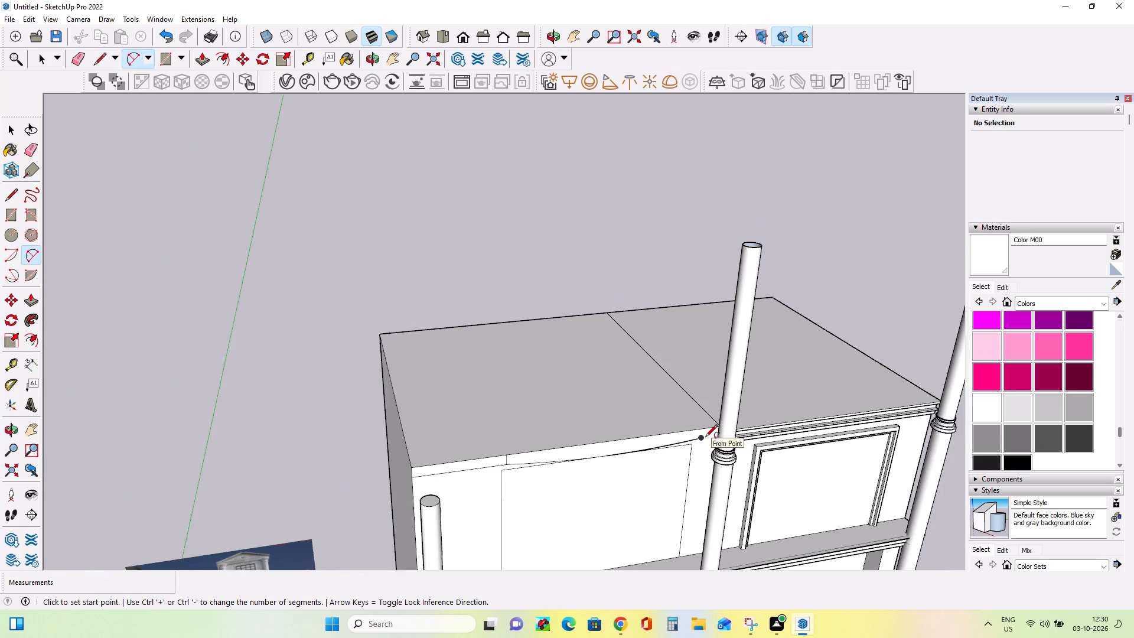
{"action": "middle_click_drag", "start_coordinate": [719, 442], "coordinate": [624, 424]}
{"action": "scroll", "coordinate": [658, 484], "scroll_direction": "up", "scroll_amount": 7}
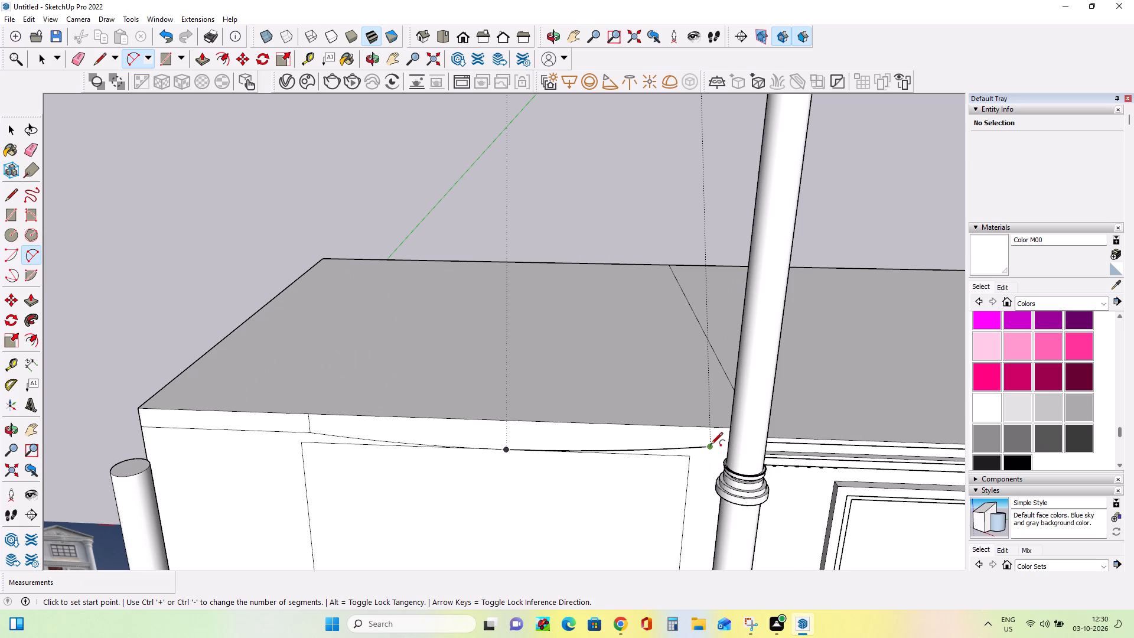
{"action": "key", "text": "Escape"}
{"action": "scroll", "coordinate": [726, 447], "scroll_direction": "down", "scroll_amount": 3}
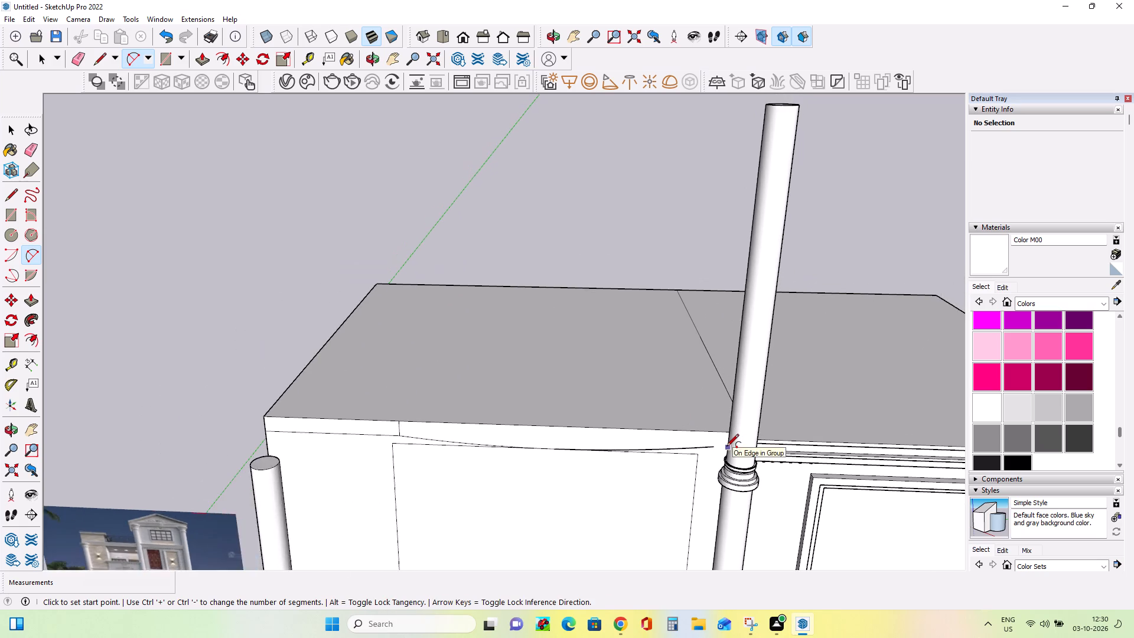
{"action": "scroll", "coordinate": [726, 447], "scroll_direction": "down", "scroll_amount": 4}
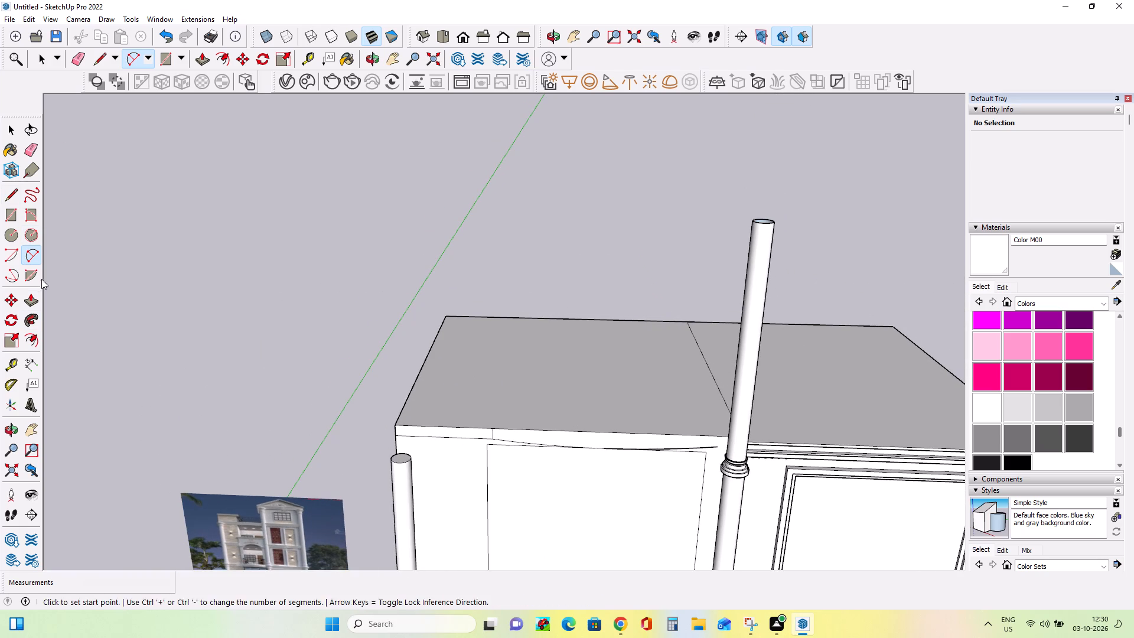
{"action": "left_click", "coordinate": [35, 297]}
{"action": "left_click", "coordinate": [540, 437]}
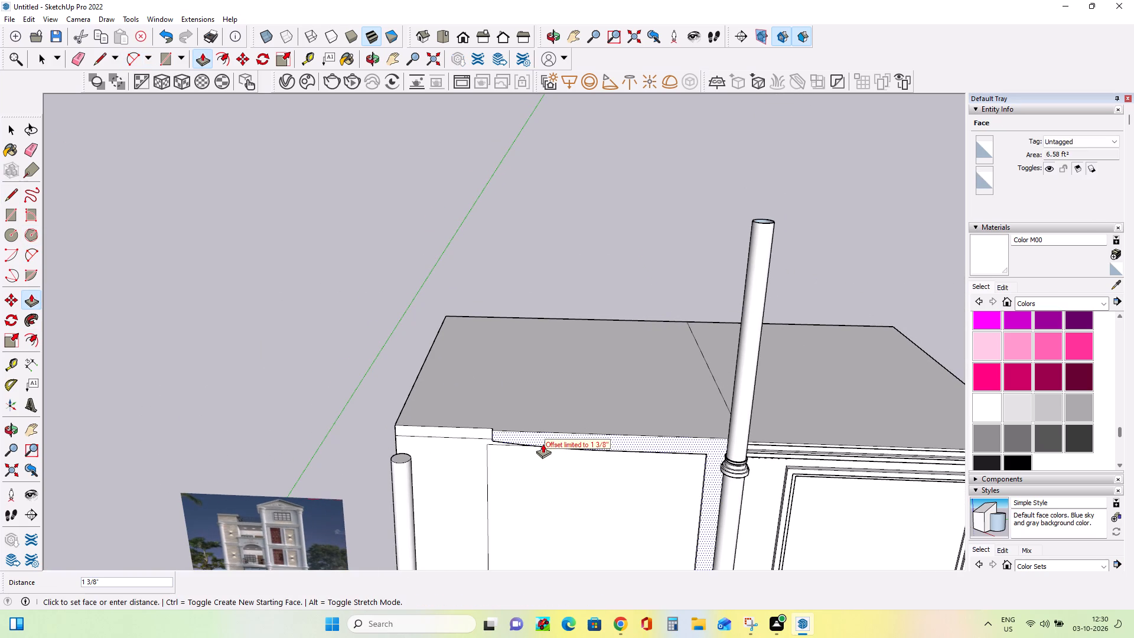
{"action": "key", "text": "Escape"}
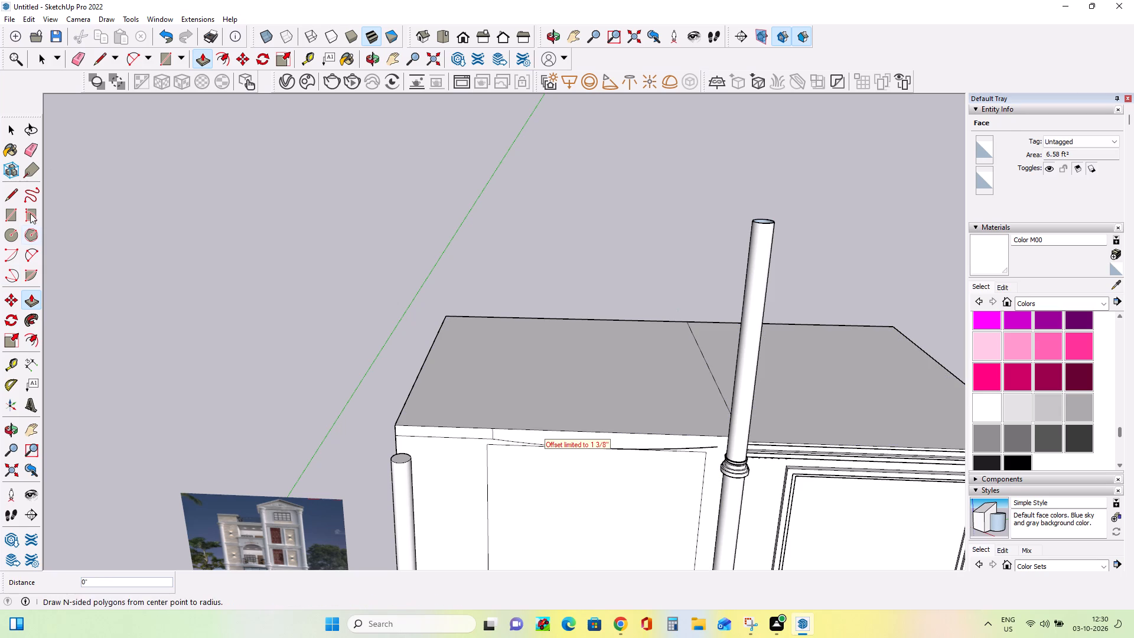
Draw a vertical line about 3 3/4" long from the arc's open end up to the roof edge to close the curved panel.
{"action": "left_click", "coordinate": [9, 194]}
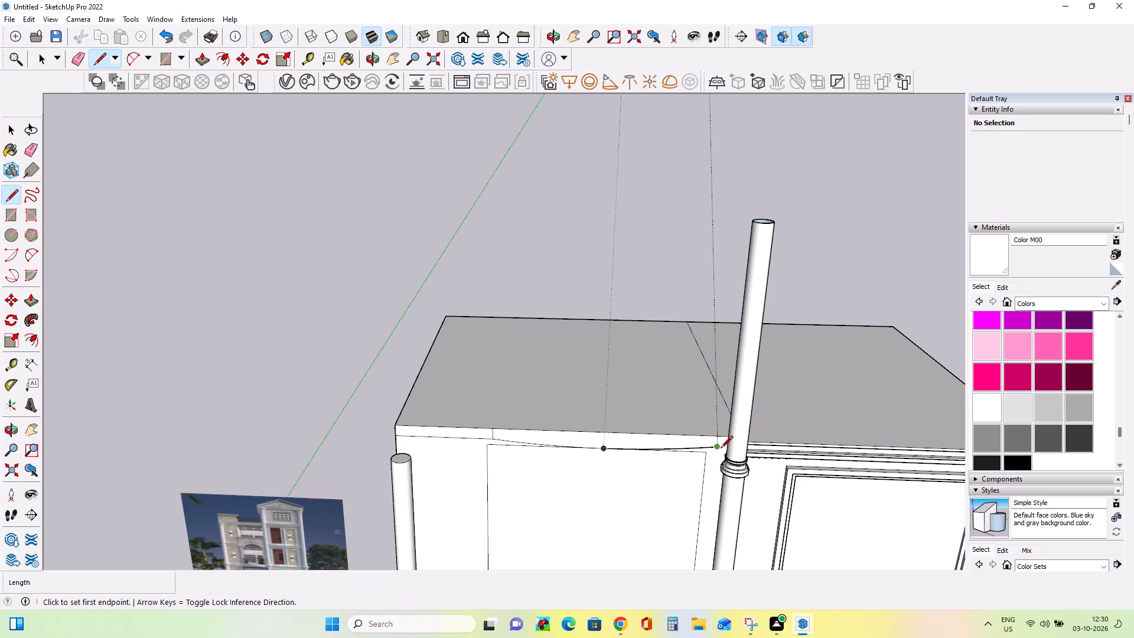
{"action": "scroll", "coordinate": [696, 463], "scroll_direction": "down", "scroll_amount": 8}
{"action": "scroll", "coordinate": [698, 463], "scroll_direction": "up", "scroll_amount": 10}
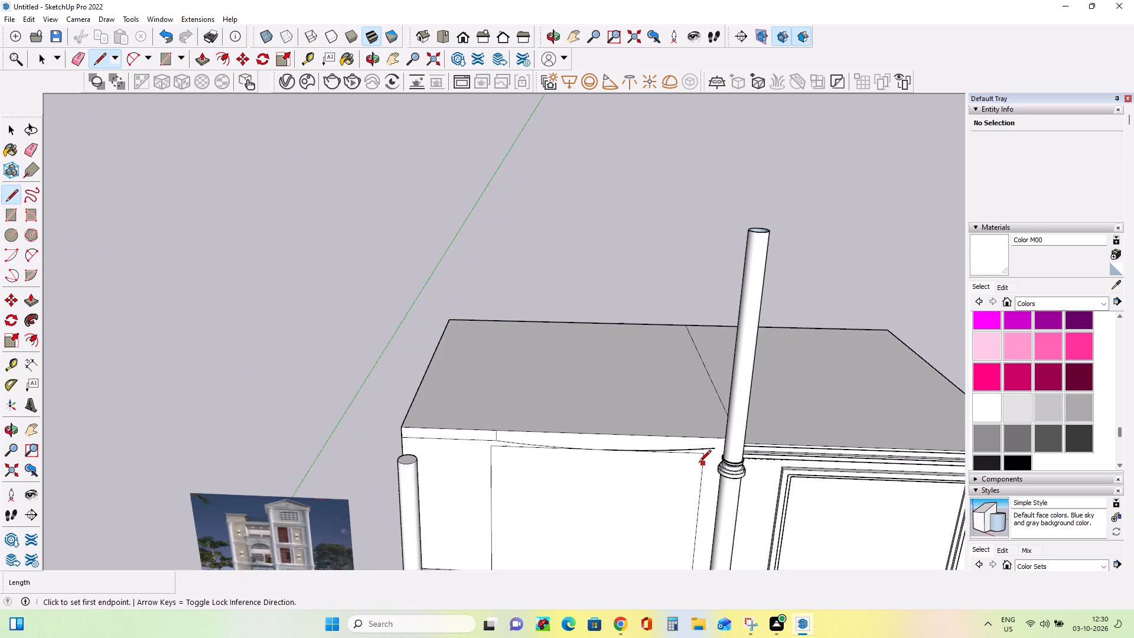
{"action": "scroll", "coordinate": [699, 463], "scroll_direction": "up", "scroll_amount": 4}
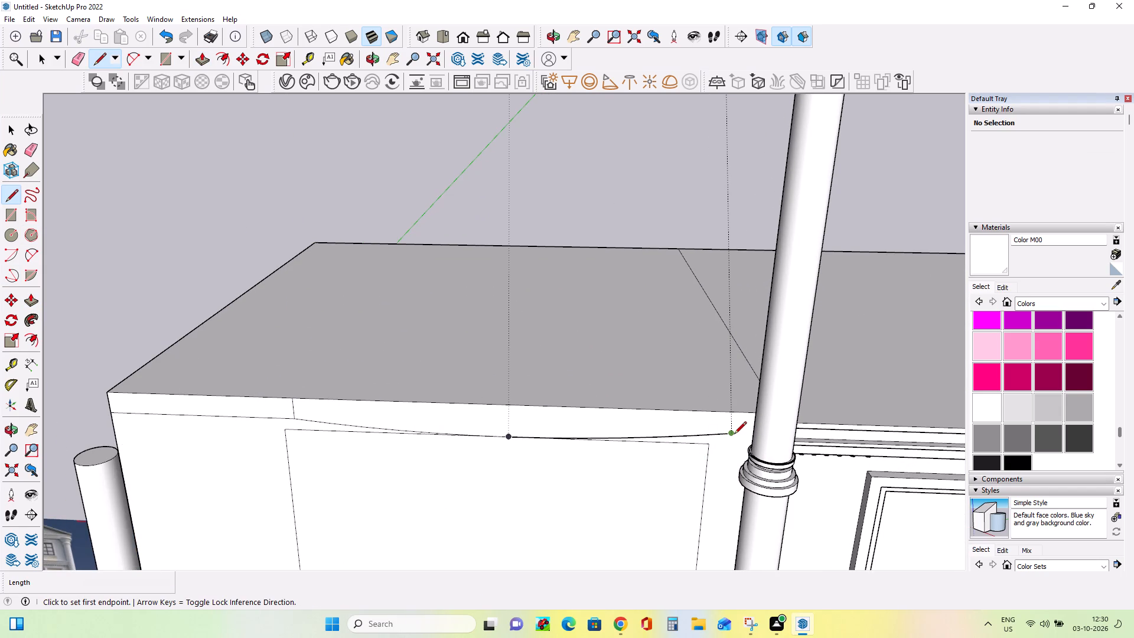
{"action": "left_click", "coordinate": [734, 435]}
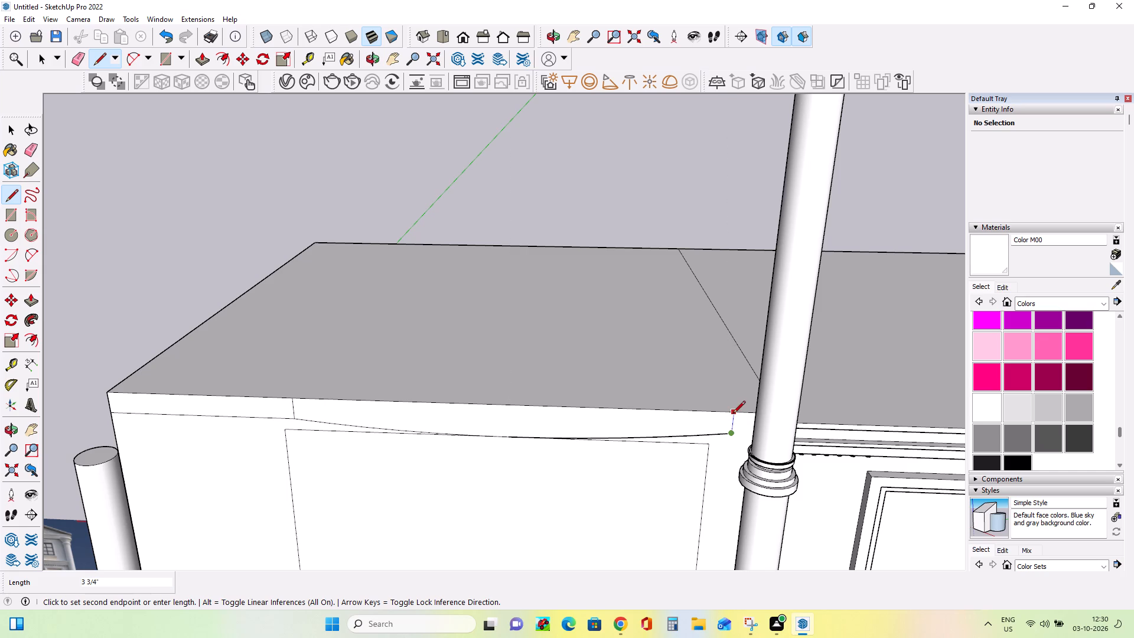
{"action": "left_click", "coordinate": [733, 414]}
Pull the closed curved panel under the roof edge outward about 3 7/8".
{"action": "scroll", "coordinate": [740, 454], "scroll_direction": "down", "scroll_amount": 13}
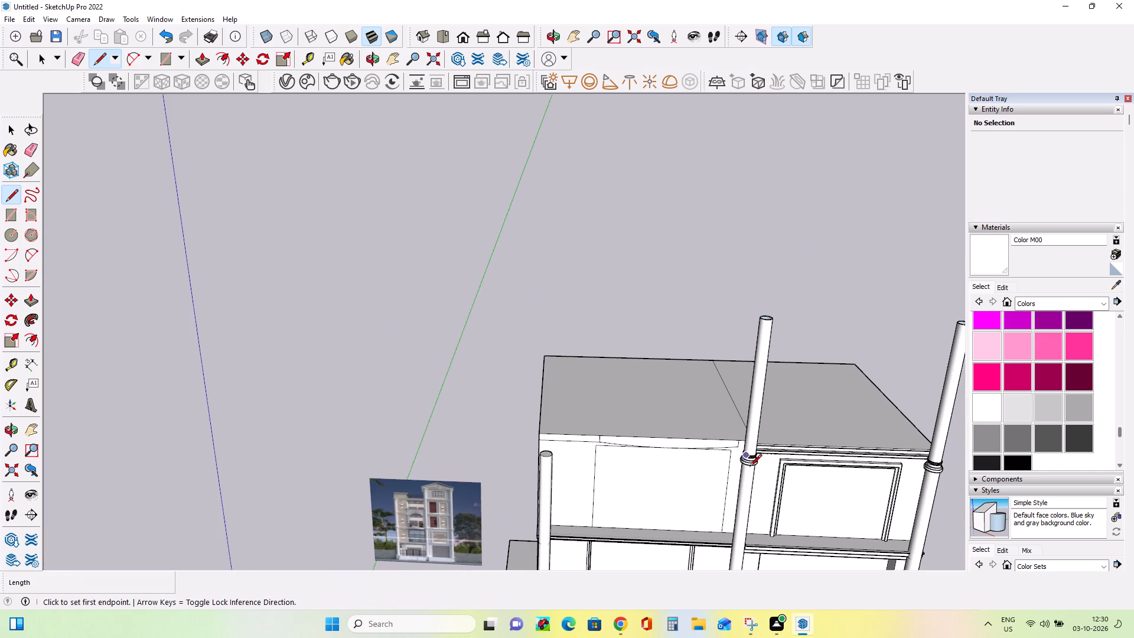
{"action": "left_click", "coordinate": [32, 299]}
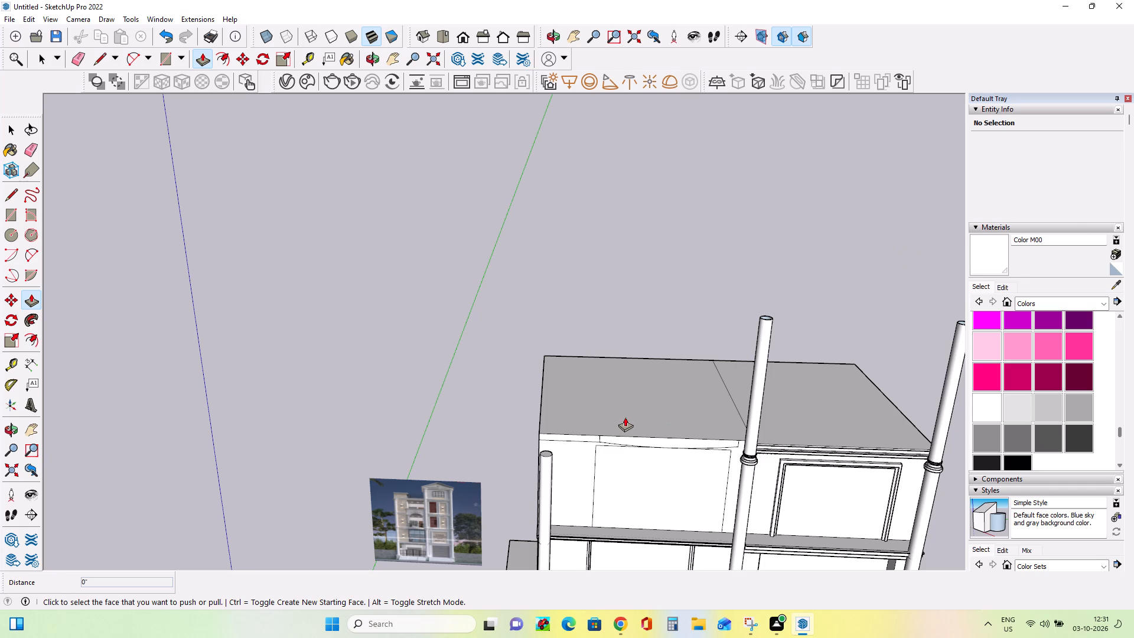
{"action": "left_click", "coordinate": [684, 441]}
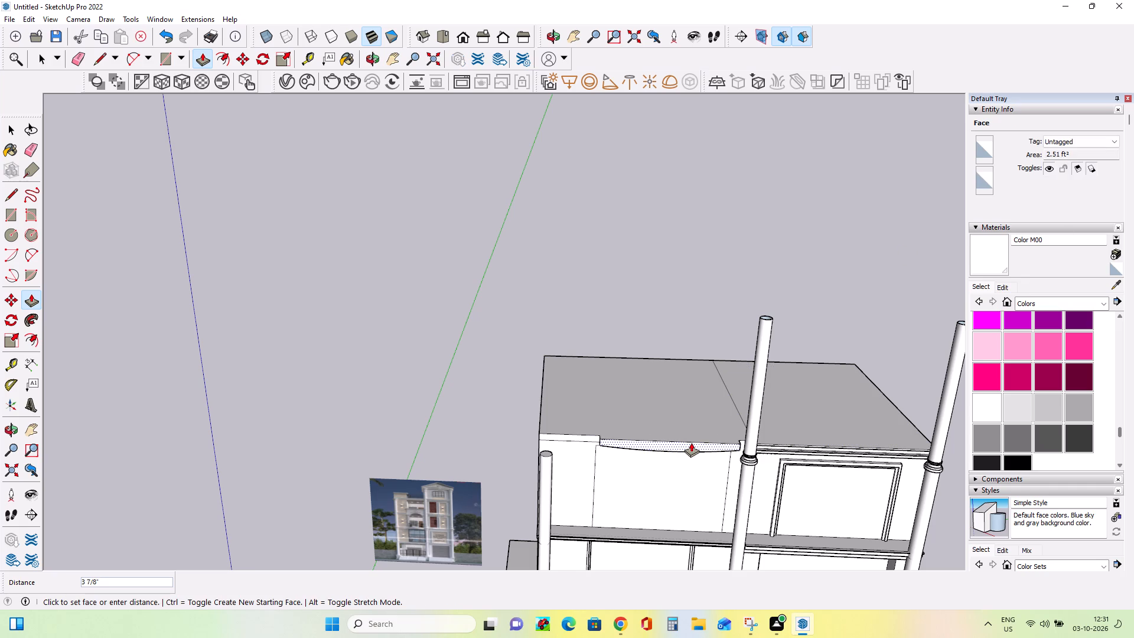
{"action": "left_click", "coordinate": [691, 442]}
Offset the outline of the curved panel's front face inward by about 1 9/16".
{"action": "middle_click_drag", "start_coordinate": [694, 453], "coordinate": [697, 401]}
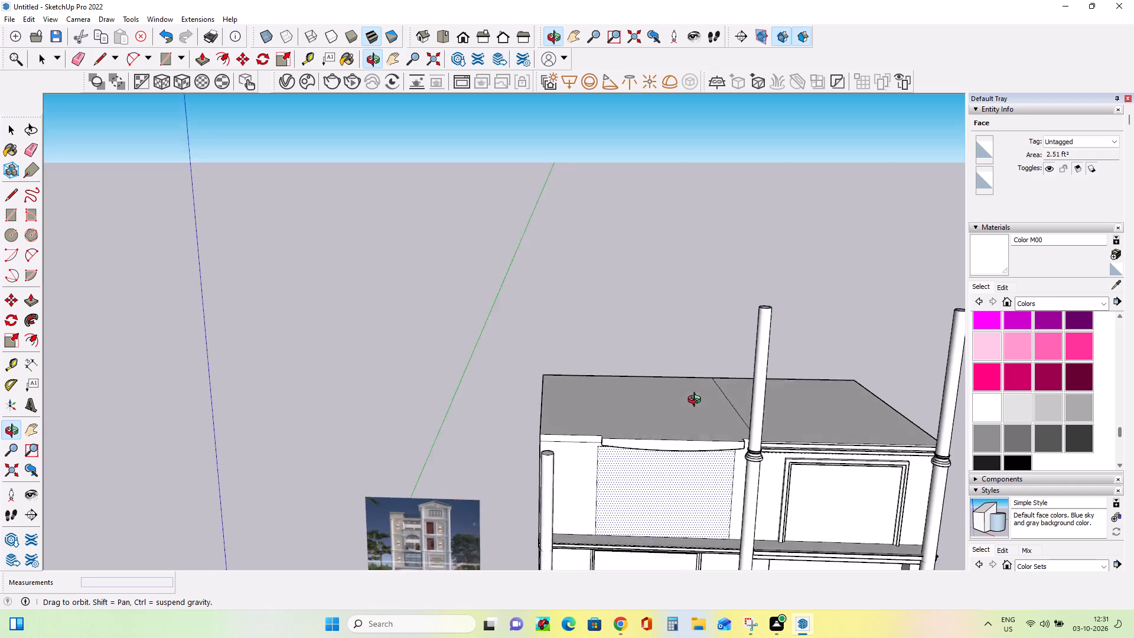
{"action": "middle_click_drag", "start_coordinate": [697, 401], "coordinate": [697, 370]}
{"action": "middle_click", "coordinate": [698, 361]}
{"action": "scroll", "coordinate": [699, 421], "scroll_direction": "up", "scroll_amount": 7}
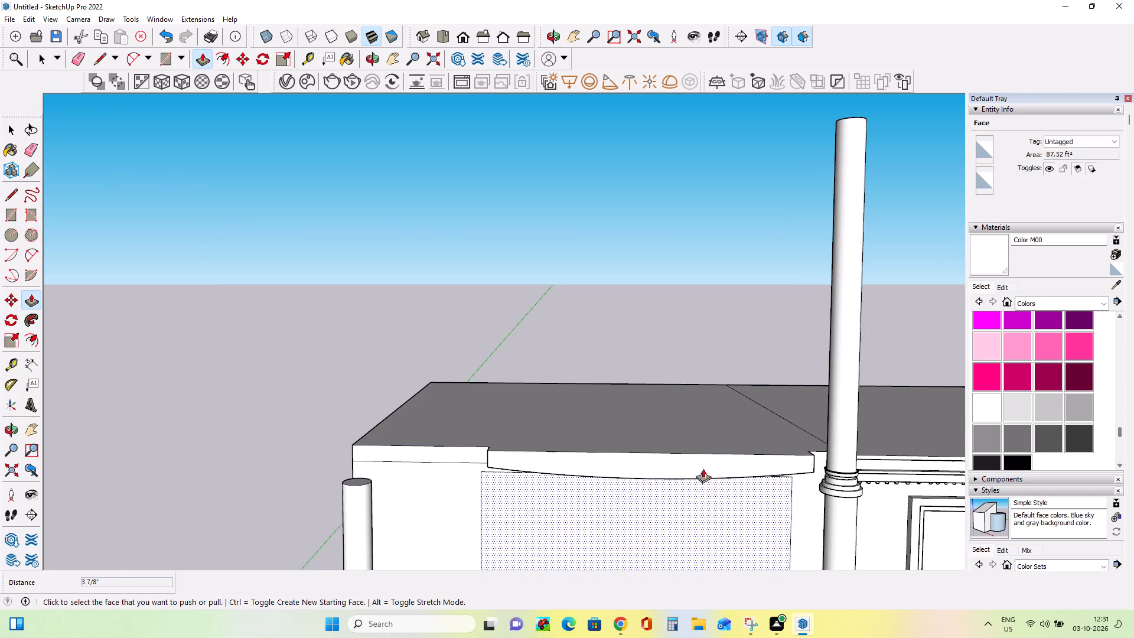
{"action": "left_click", "coordinate": [28, 334]}
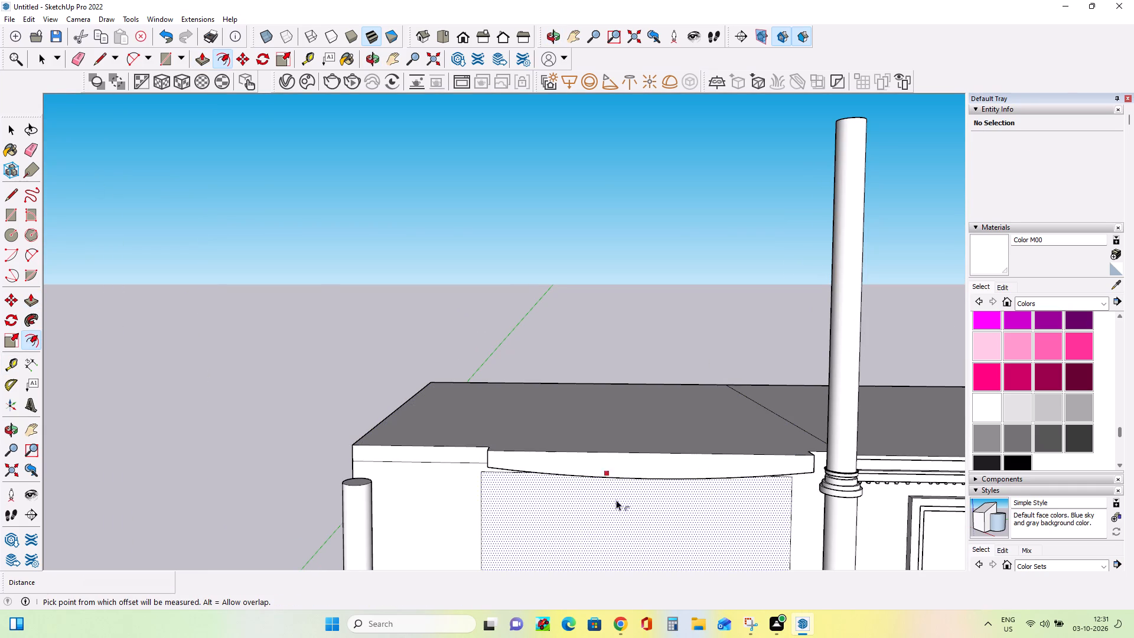
{"action": "left_click", "coordinate": [633, 467]}
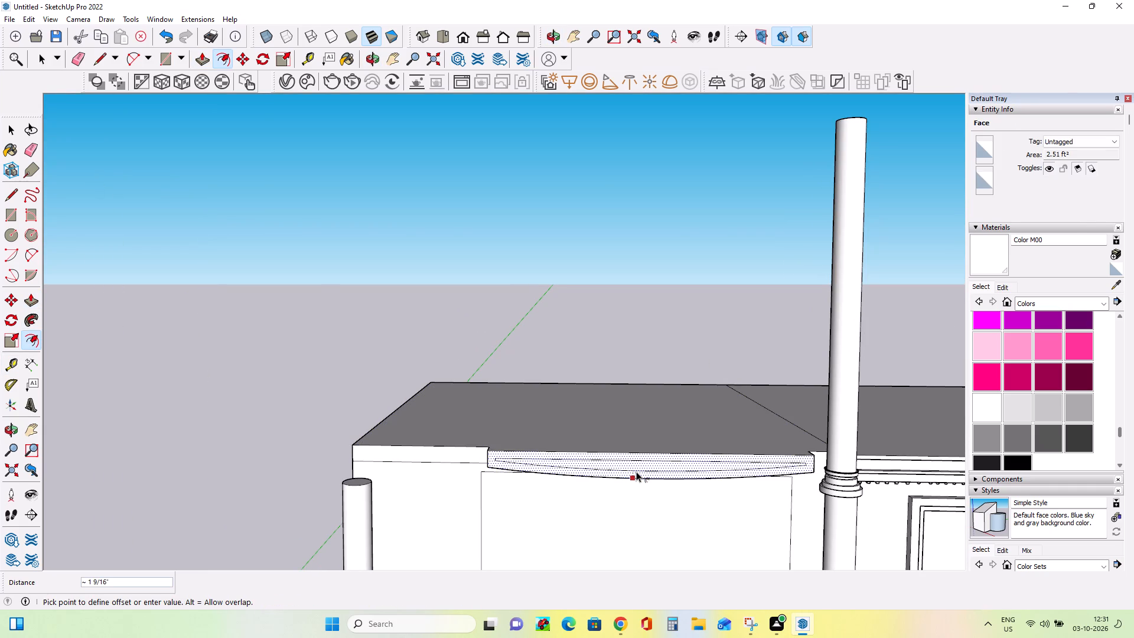
{"action": "left_click", "coordinate": [636, 471]}
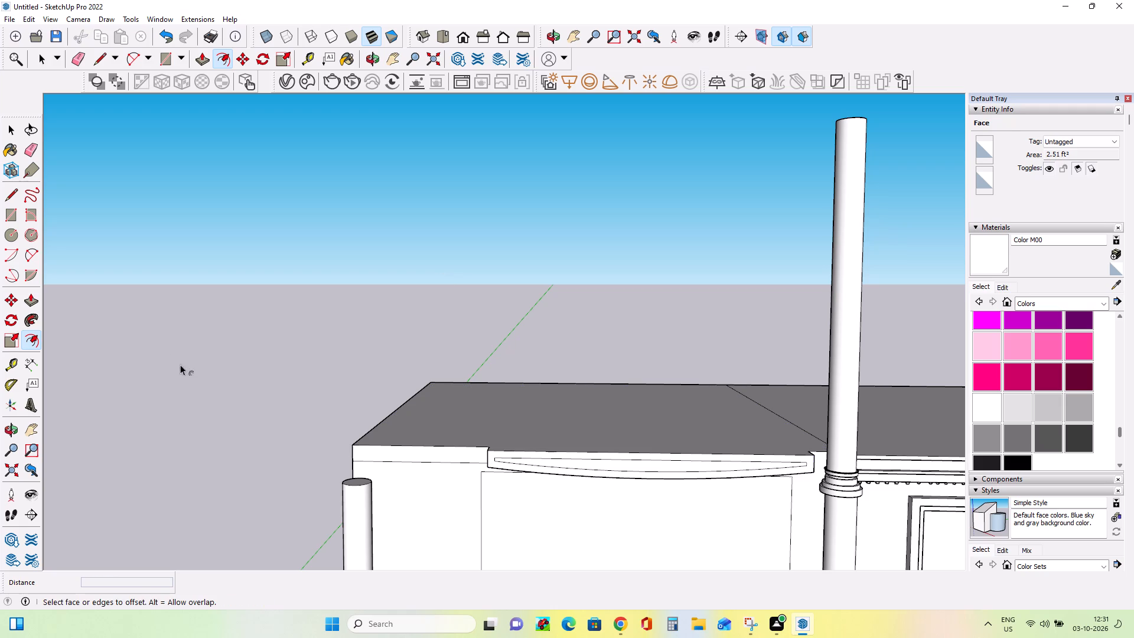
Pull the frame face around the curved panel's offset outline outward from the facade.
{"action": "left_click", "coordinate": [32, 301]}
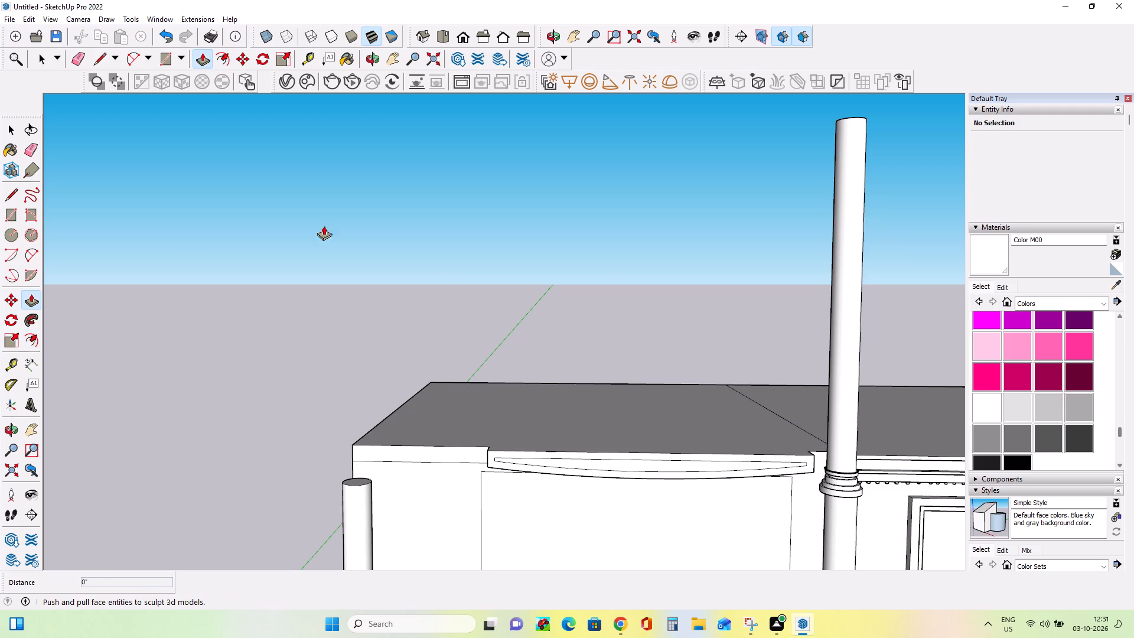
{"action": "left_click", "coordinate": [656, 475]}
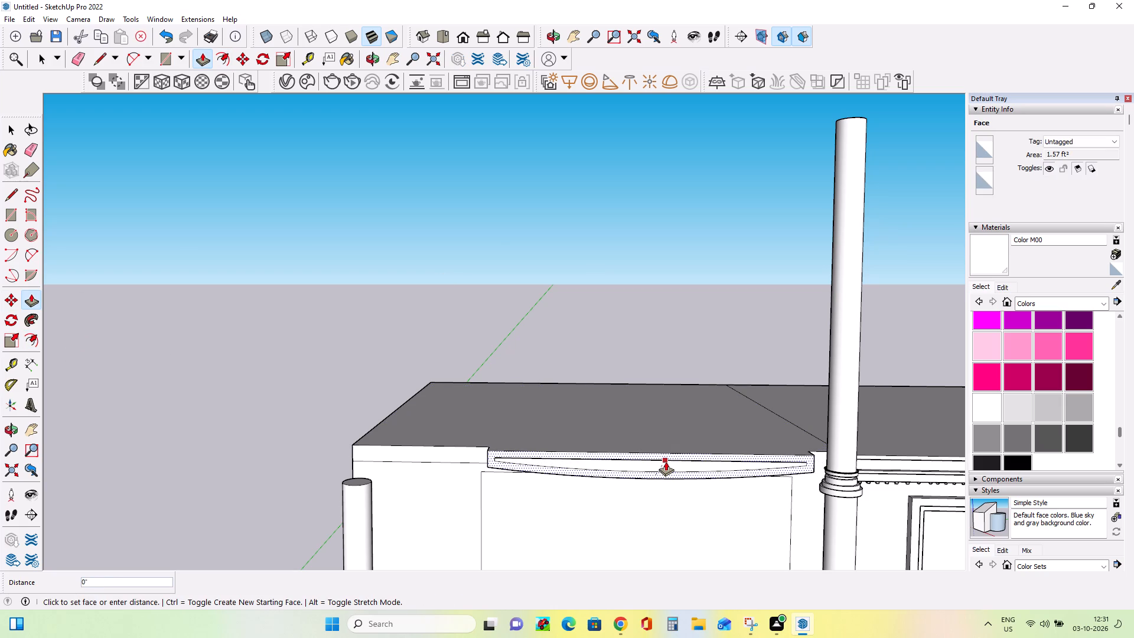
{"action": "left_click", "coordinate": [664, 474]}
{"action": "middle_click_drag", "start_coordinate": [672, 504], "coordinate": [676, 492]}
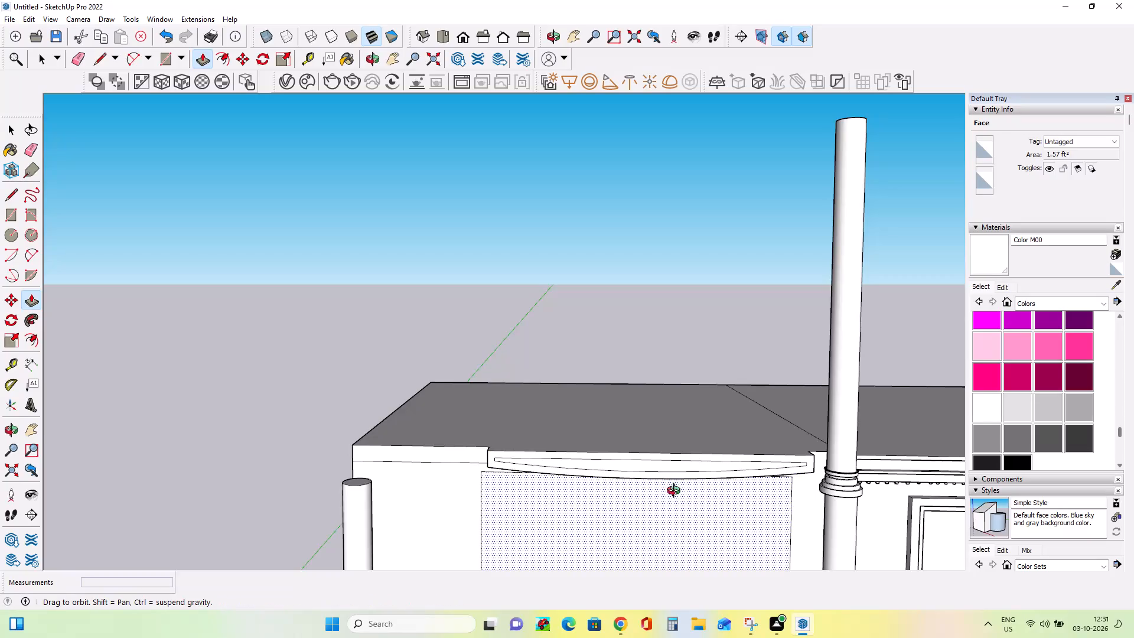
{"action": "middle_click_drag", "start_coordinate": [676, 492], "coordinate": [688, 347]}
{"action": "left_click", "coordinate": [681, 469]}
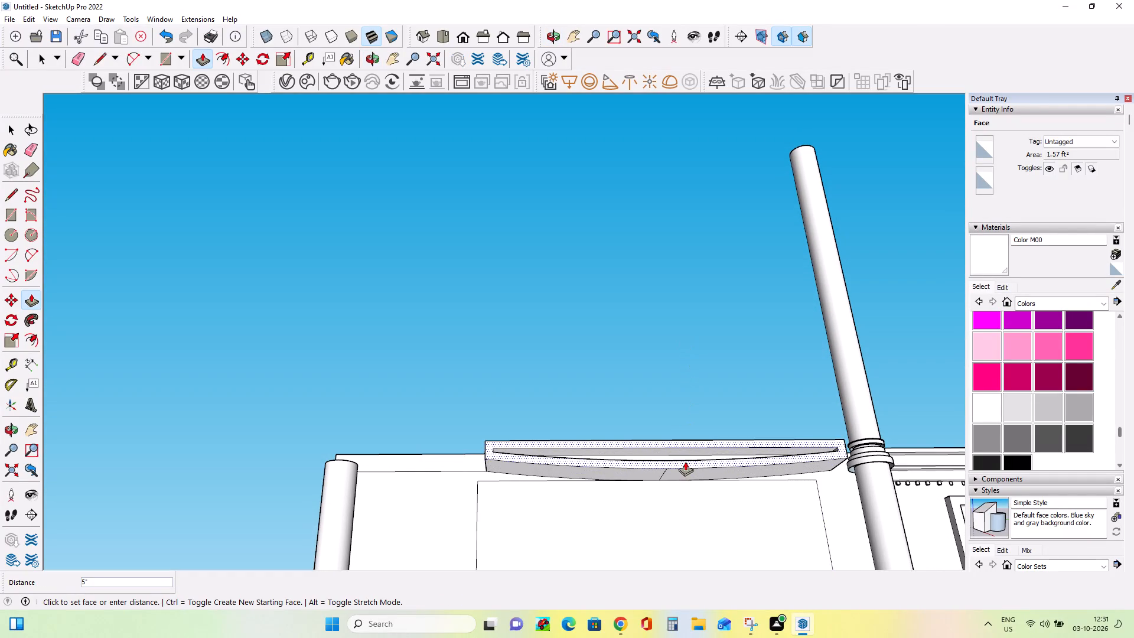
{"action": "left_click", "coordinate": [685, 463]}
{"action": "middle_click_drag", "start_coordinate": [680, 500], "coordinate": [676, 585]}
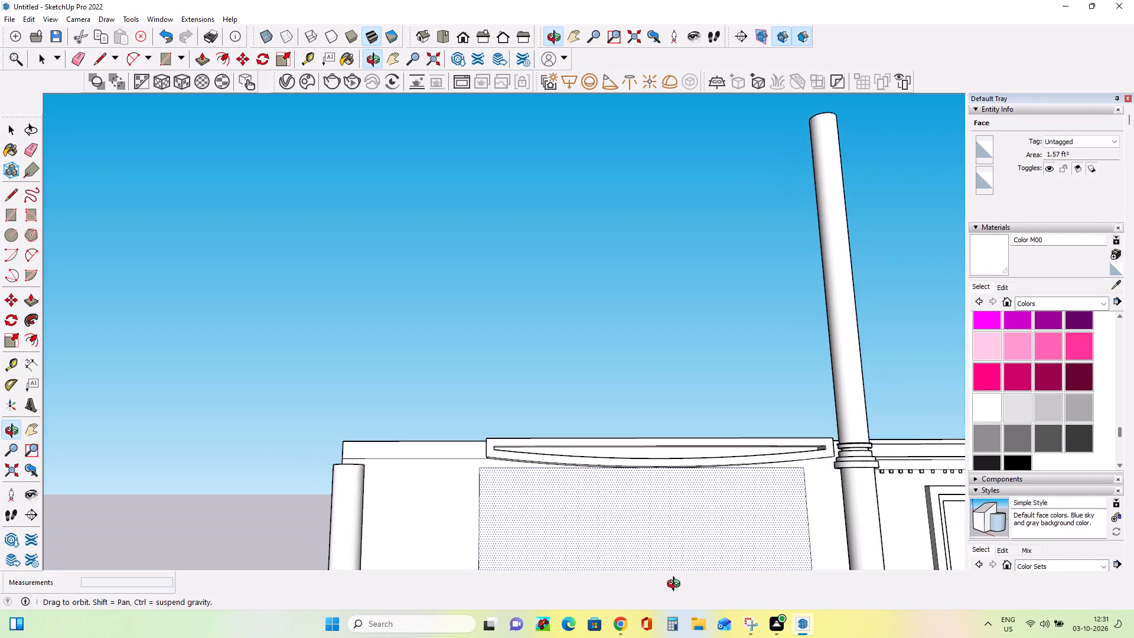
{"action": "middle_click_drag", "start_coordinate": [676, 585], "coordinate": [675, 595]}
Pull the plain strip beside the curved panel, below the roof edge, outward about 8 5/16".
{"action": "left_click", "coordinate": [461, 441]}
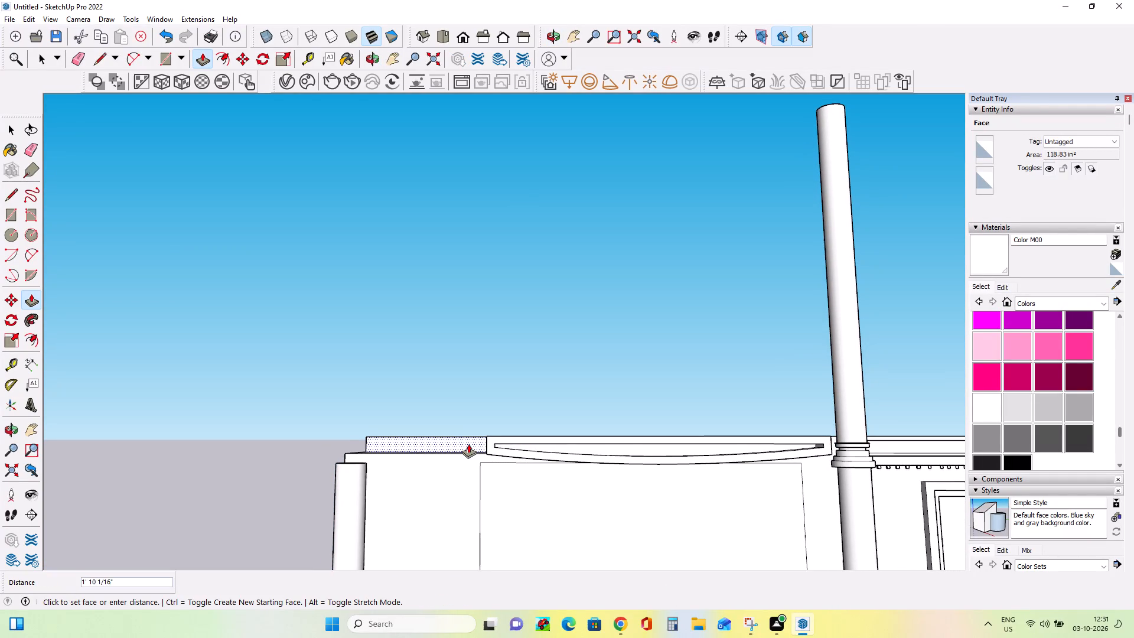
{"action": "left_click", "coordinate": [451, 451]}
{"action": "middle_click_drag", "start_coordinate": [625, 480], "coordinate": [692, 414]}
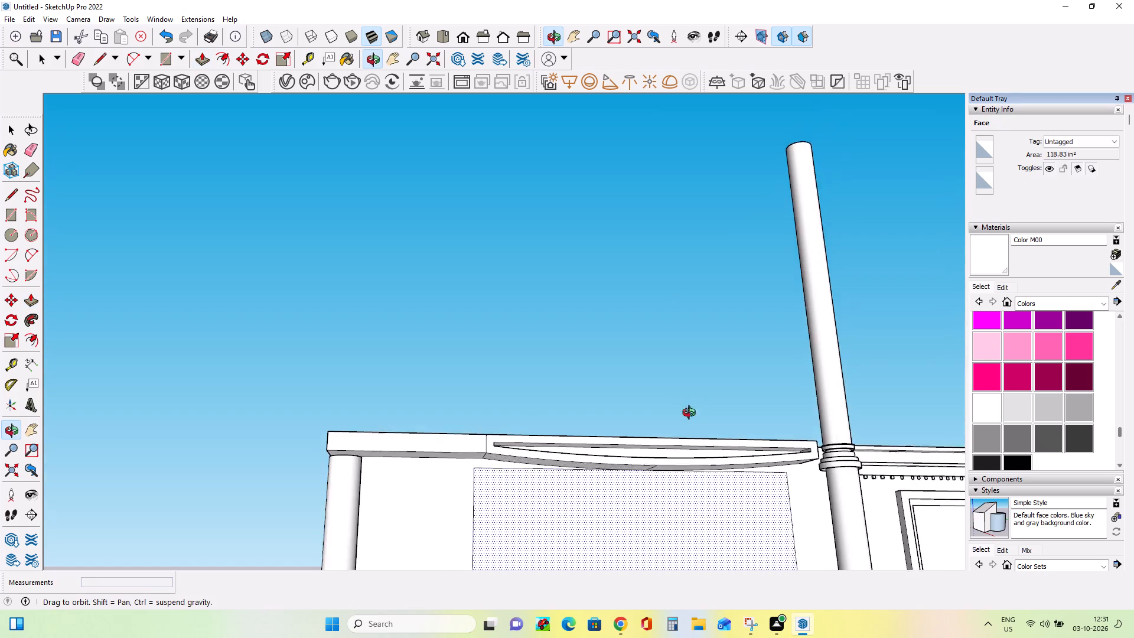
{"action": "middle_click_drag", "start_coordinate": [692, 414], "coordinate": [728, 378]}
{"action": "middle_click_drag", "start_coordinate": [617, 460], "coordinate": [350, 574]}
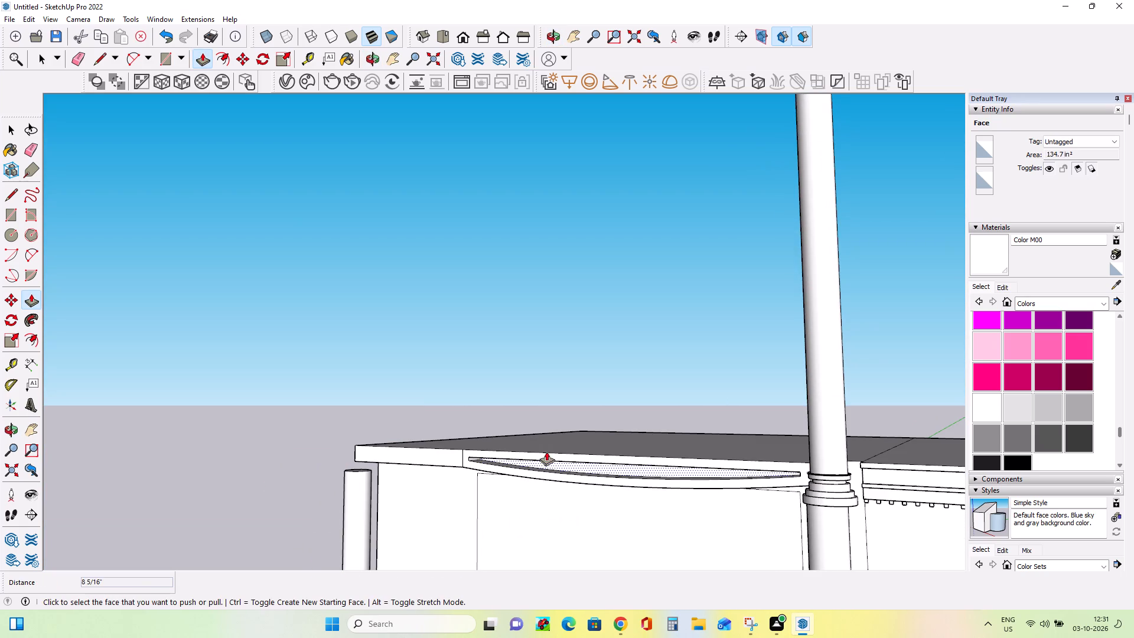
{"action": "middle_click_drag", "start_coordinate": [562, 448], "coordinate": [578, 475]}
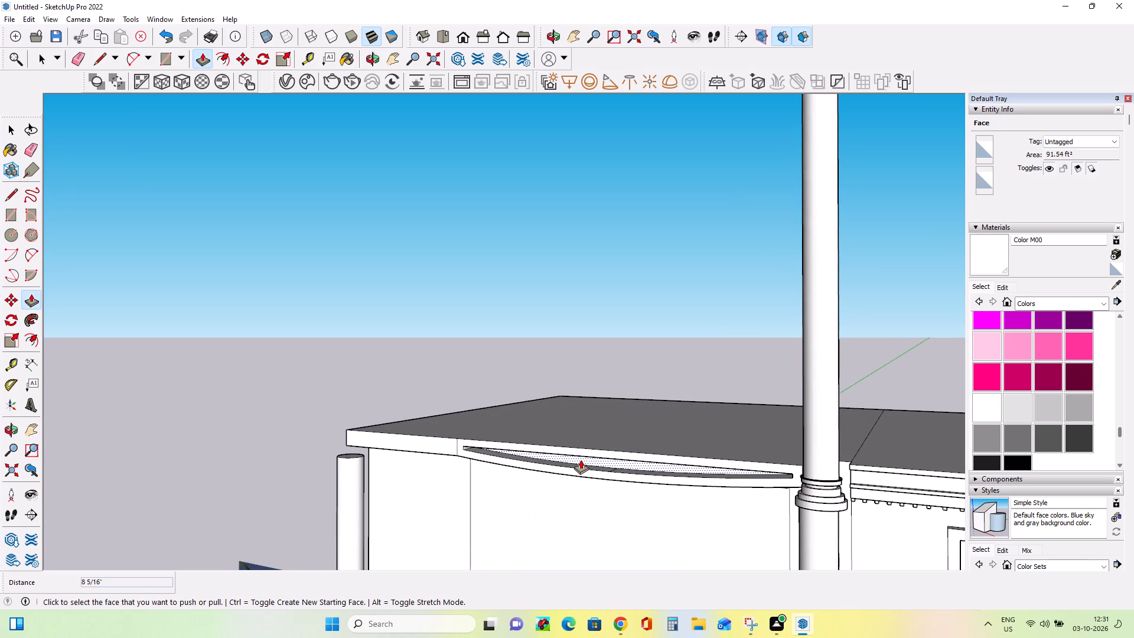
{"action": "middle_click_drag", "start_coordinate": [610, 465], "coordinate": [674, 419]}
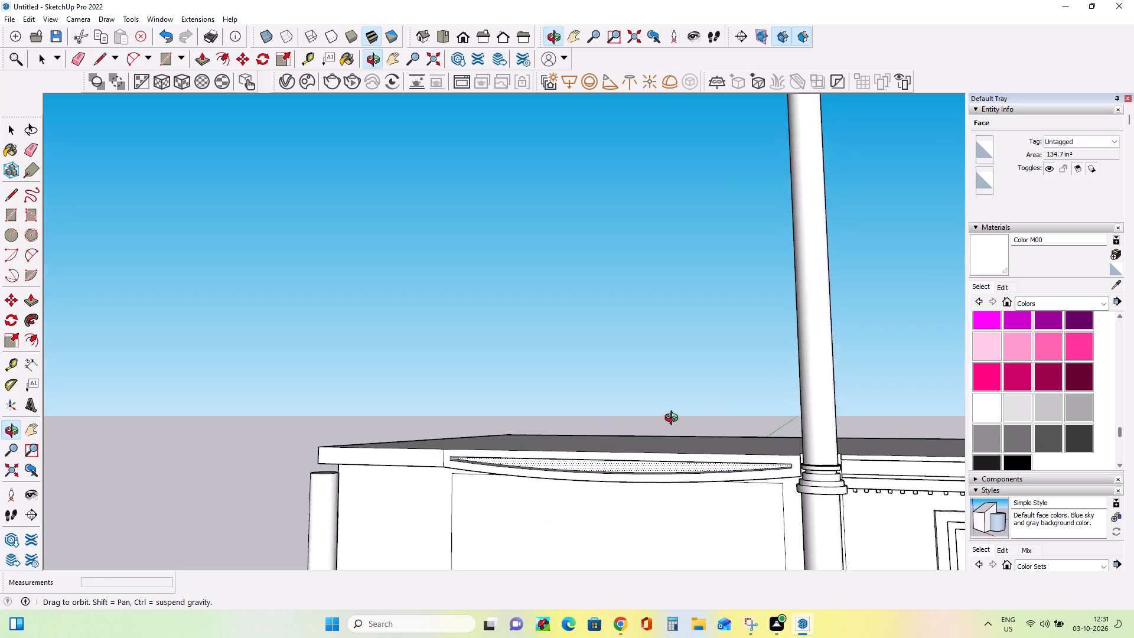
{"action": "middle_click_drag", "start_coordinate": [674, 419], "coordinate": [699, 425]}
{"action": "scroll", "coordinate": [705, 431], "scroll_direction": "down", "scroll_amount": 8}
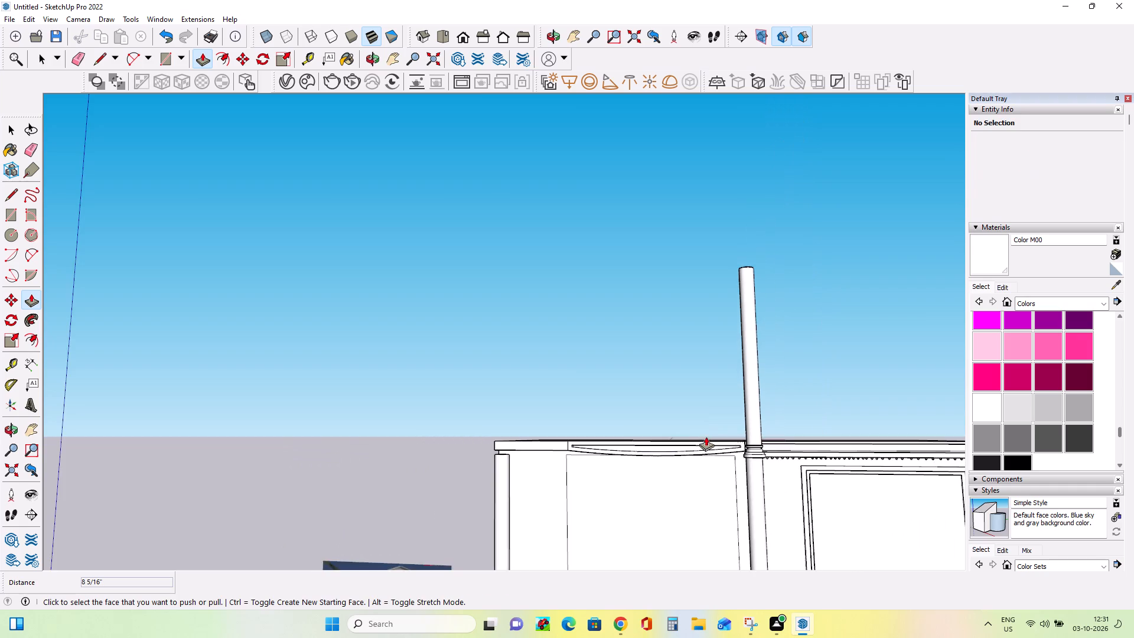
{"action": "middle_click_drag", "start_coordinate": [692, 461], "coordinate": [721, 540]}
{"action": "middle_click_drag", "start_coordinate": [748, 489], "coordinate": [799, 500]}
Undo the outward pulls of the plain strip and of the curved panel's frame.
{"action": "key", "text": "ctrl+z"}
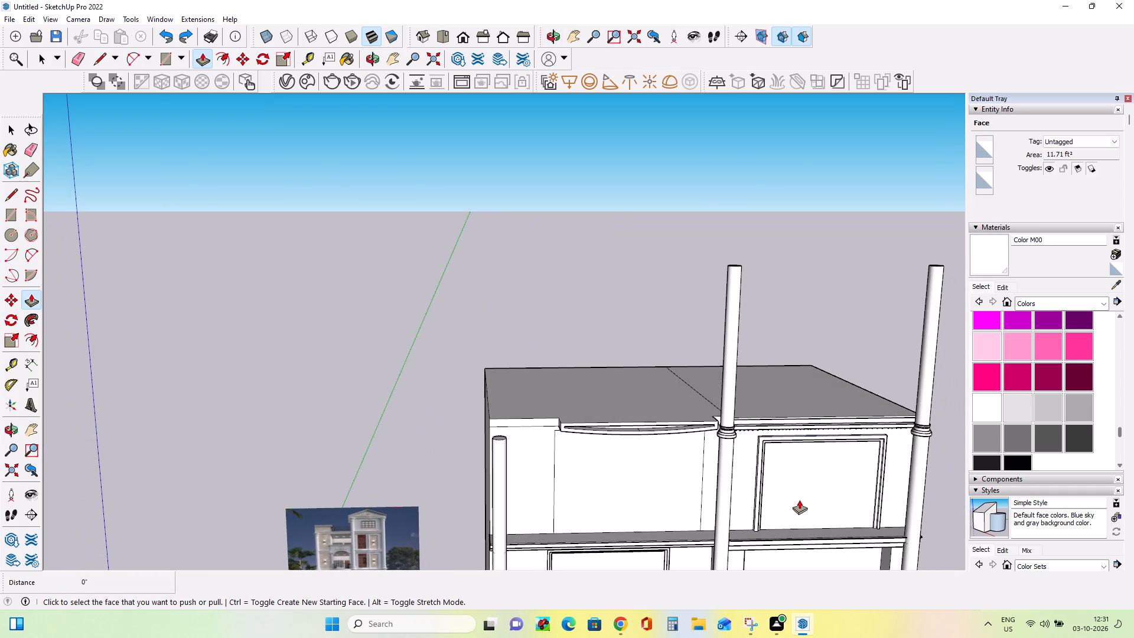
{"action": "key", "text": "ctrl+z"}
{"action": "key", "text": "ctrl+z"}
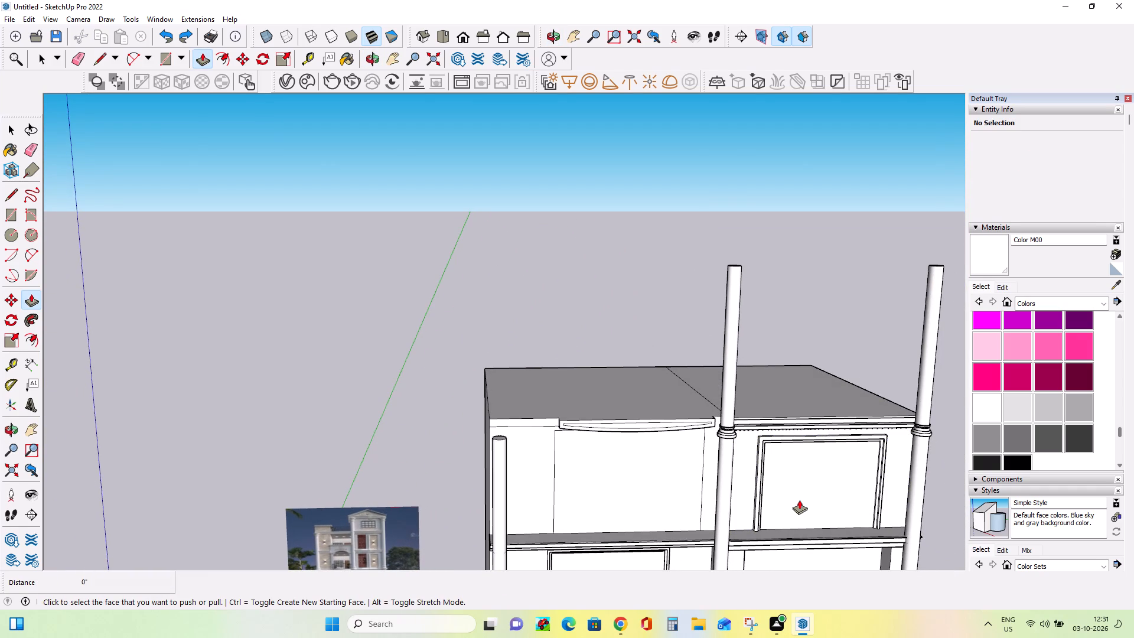
Undo the offset outline on the curved panel's front face.
{"action": "key", "text": "ctrl+z"}
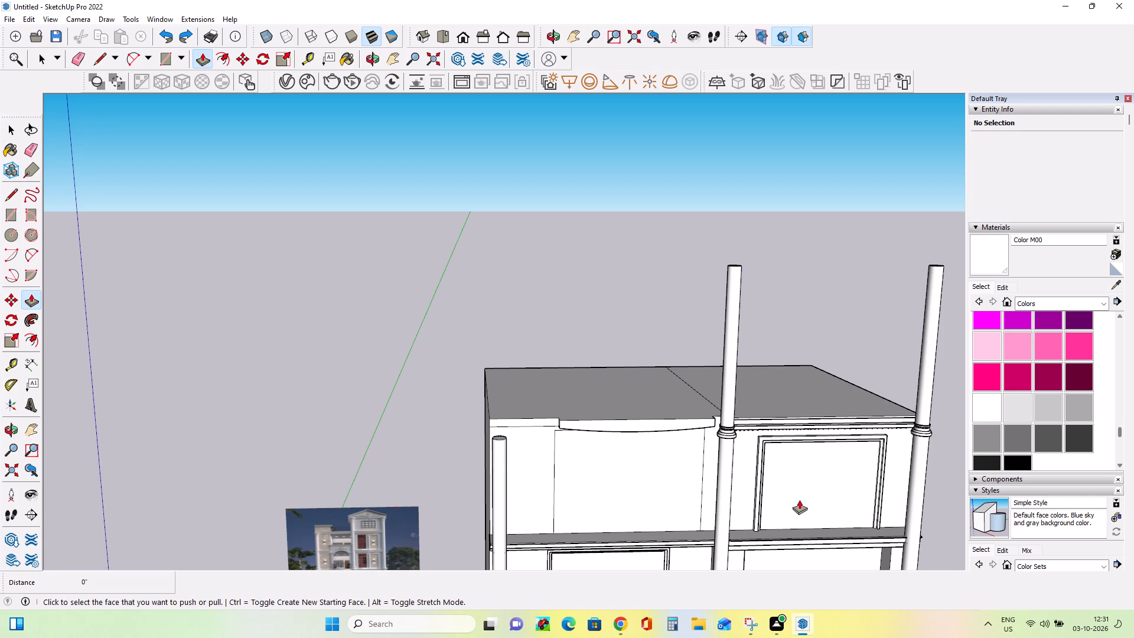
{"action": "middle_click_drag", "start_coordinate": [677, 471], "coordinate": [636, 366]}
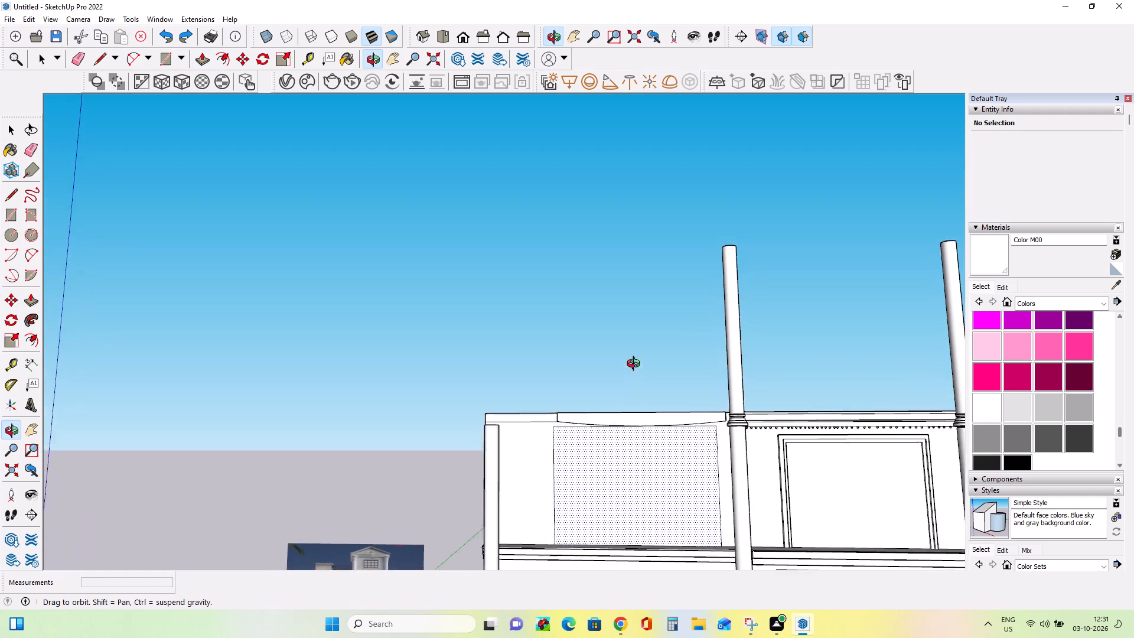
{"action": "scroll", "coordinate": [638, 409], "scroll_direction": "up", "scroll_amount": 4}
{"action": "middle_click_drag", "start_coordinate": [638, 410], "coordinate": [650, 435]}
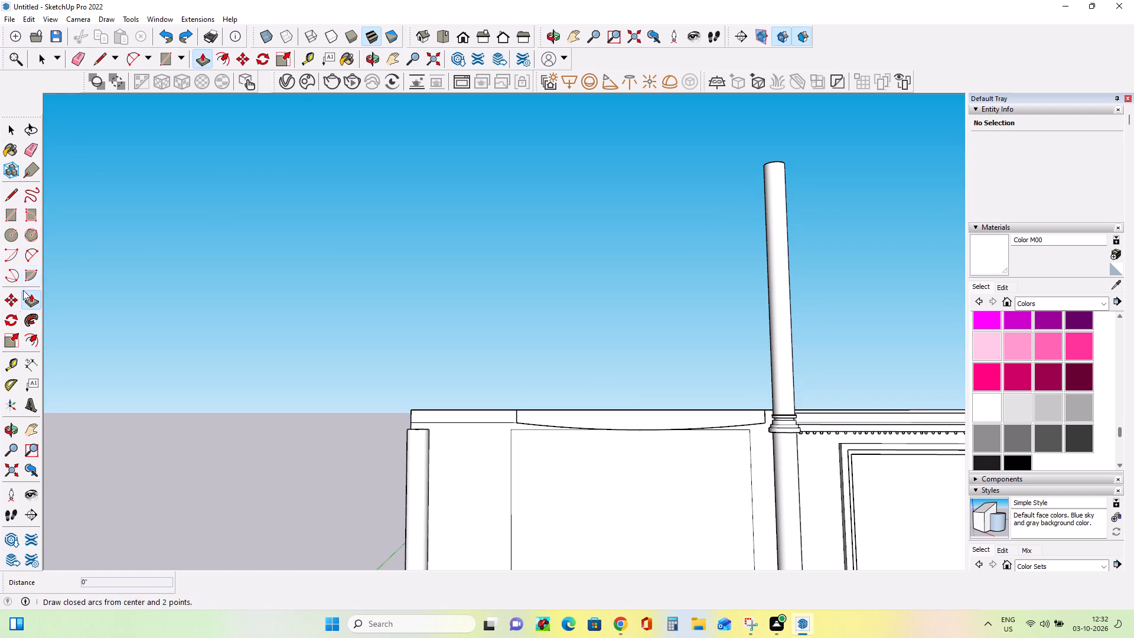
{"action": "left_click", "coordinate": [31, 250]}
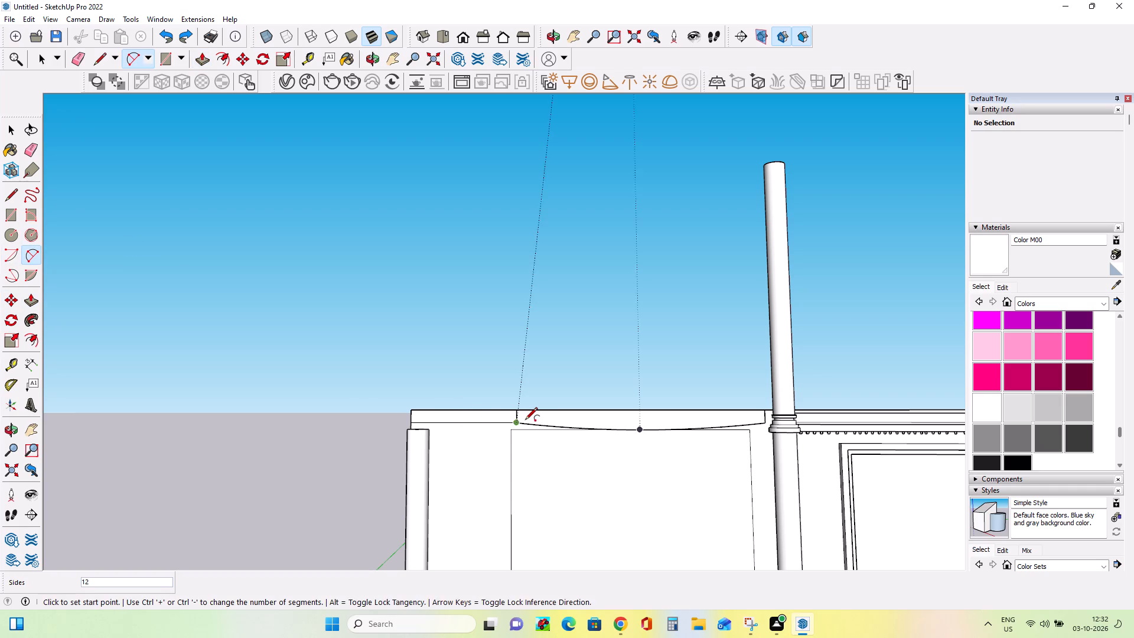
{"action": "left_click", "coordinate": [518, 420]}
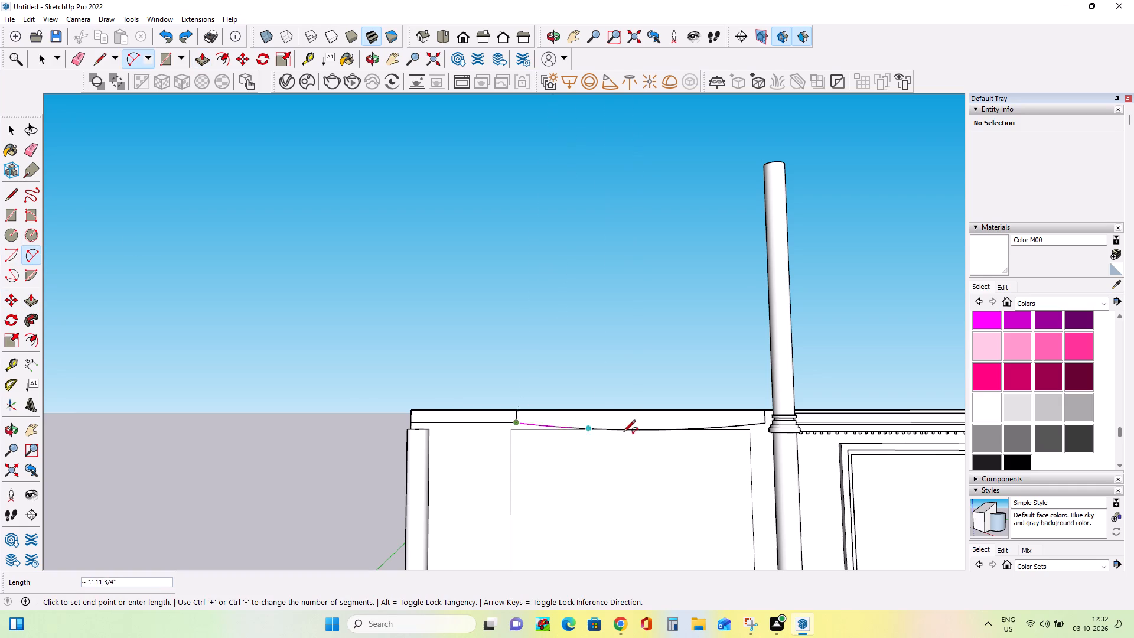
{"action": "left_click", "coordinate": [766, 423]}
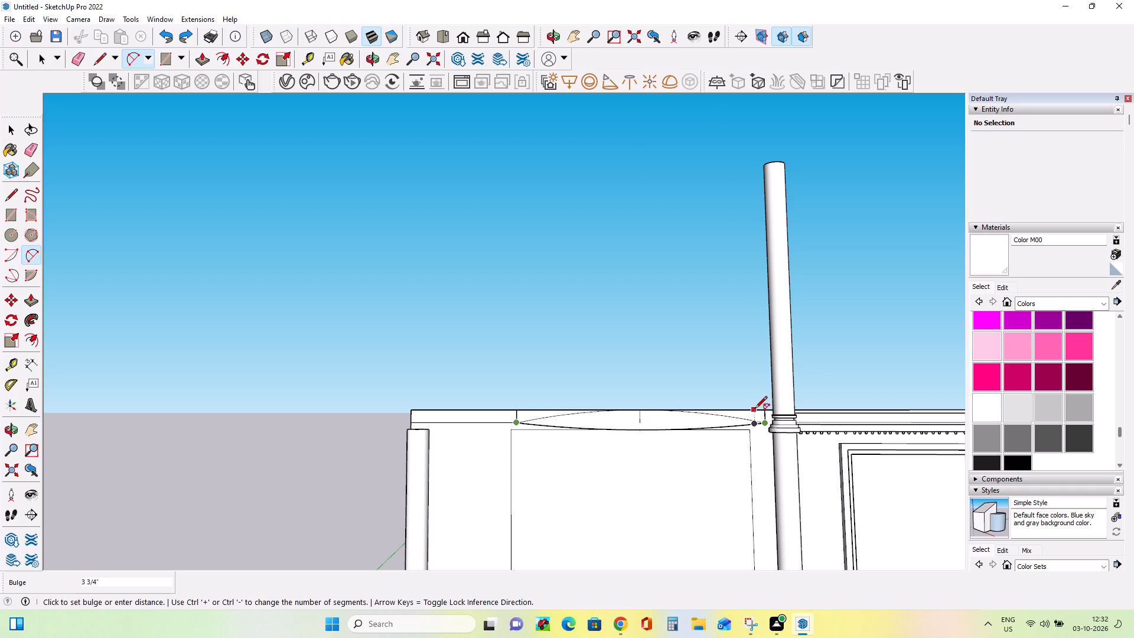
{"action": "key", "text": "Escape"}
Draw a downward arc with a bulge of about 2 7/8" between the top corners of the curved panel's front face.
{"action": "left_click", "coordinate": [519, 411]}
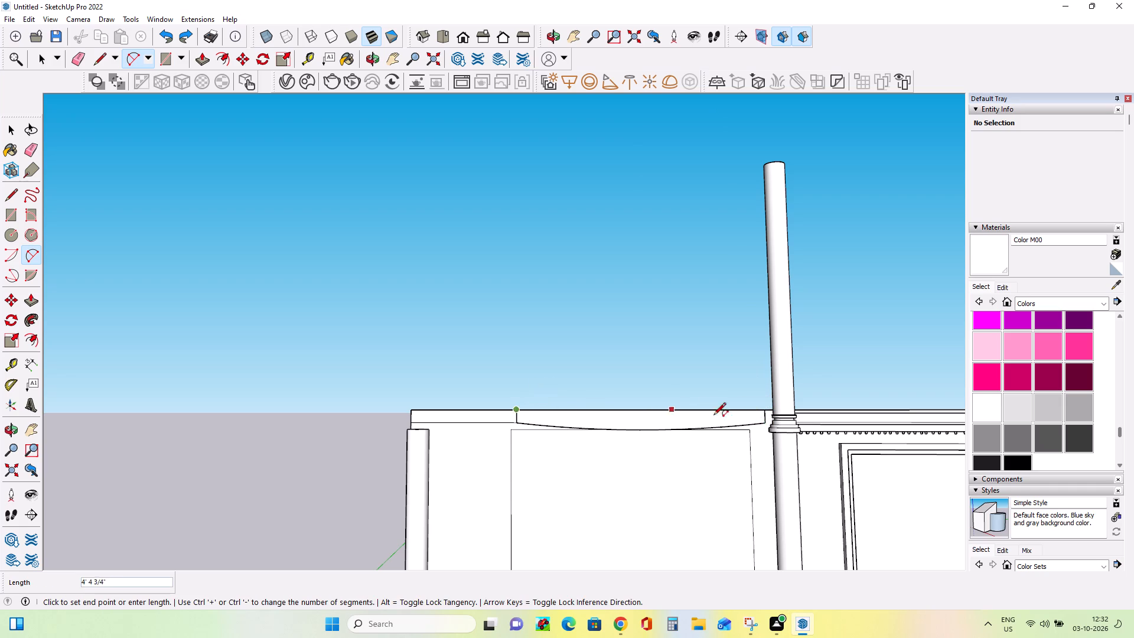
{"action": "left_click", "coordinate": [762, 412]}
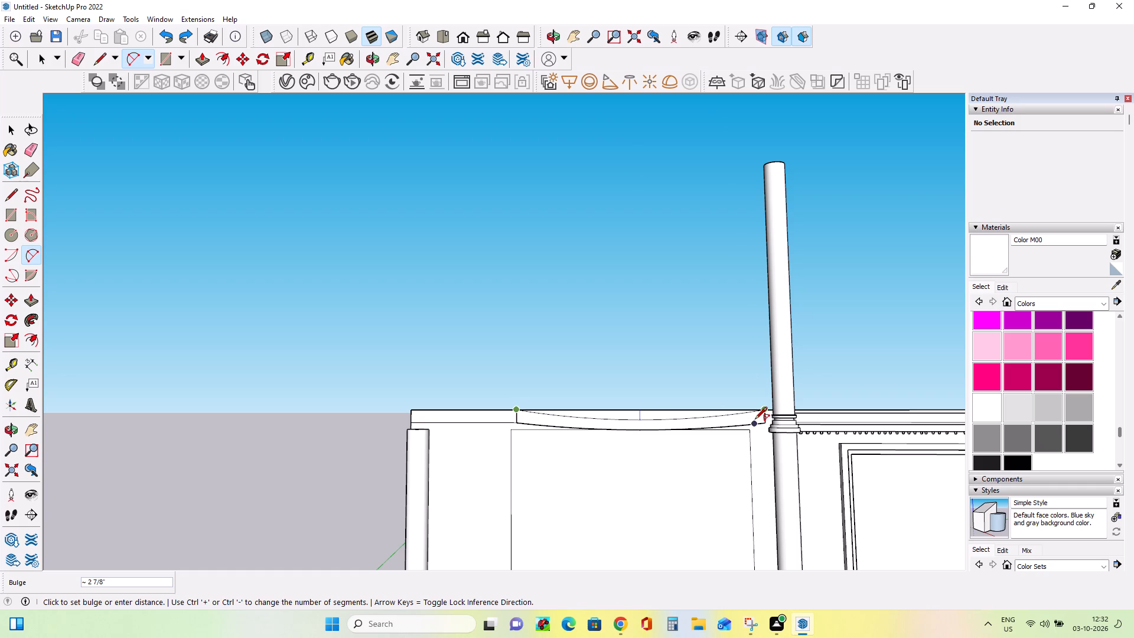
{"action": "left_click", "coordinate": [755, 420]}
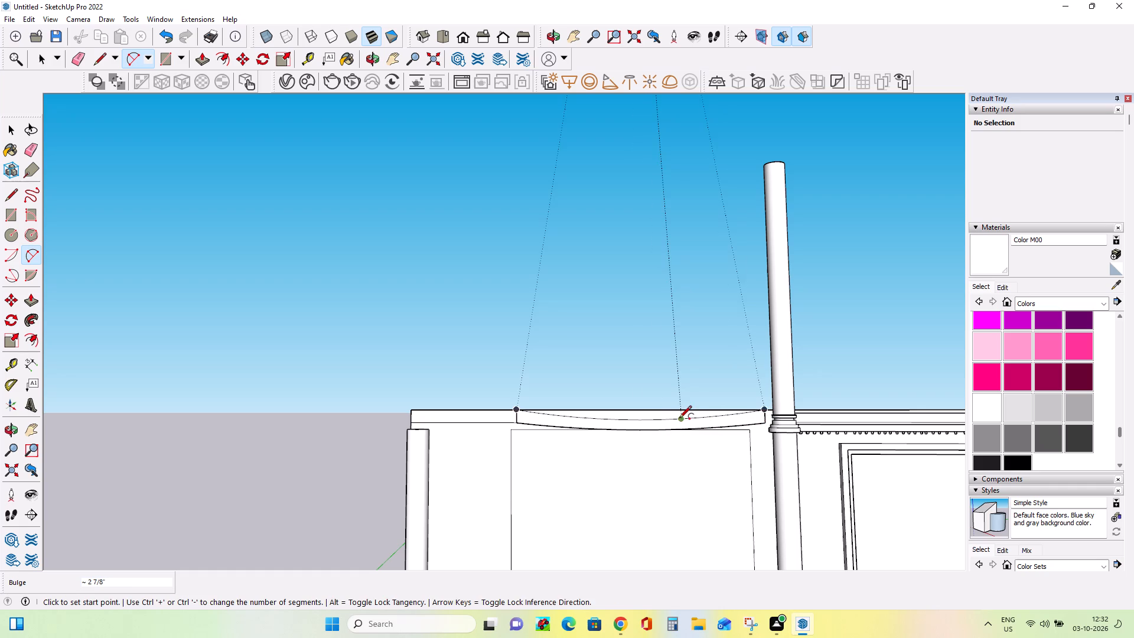
{"action": "middle_click_drag", "start_coordinate": [679, 419], "coordinate": [682, 441]}
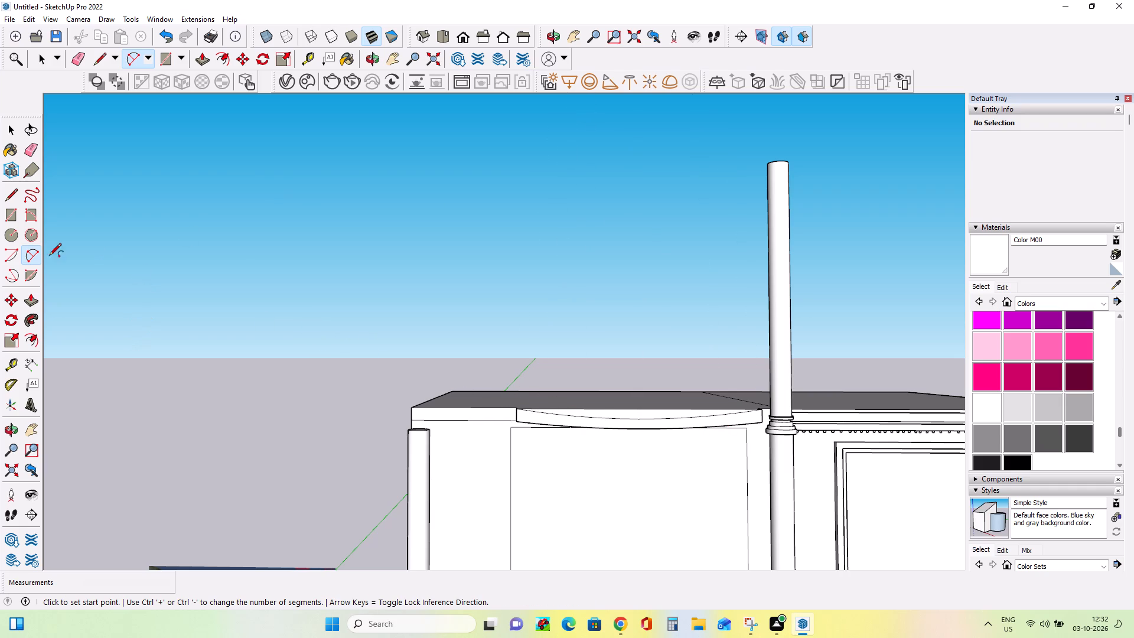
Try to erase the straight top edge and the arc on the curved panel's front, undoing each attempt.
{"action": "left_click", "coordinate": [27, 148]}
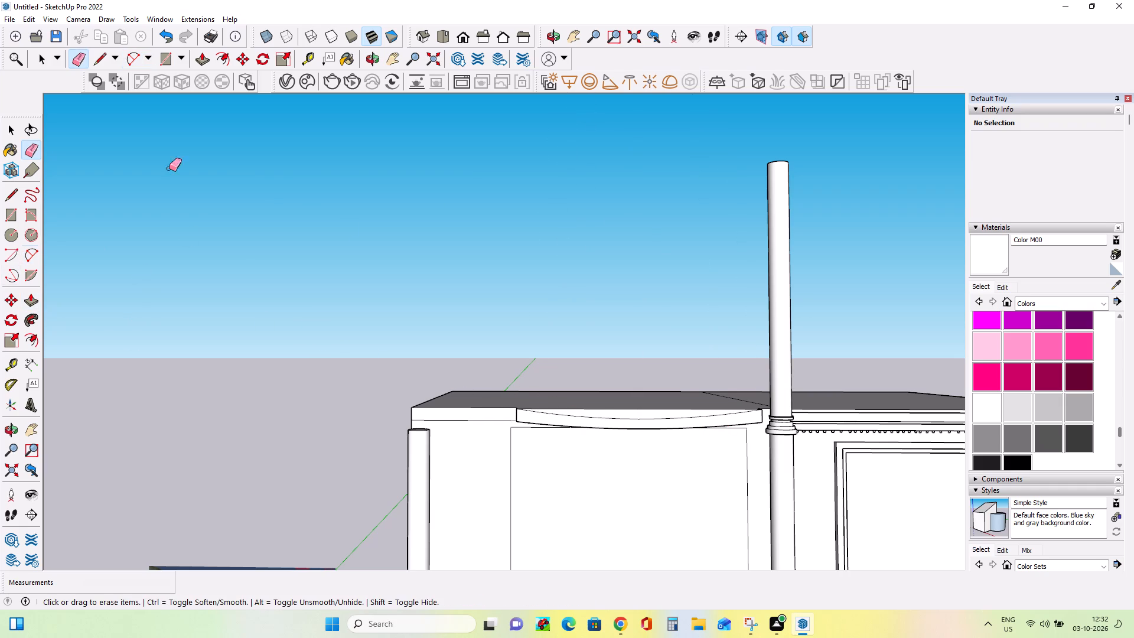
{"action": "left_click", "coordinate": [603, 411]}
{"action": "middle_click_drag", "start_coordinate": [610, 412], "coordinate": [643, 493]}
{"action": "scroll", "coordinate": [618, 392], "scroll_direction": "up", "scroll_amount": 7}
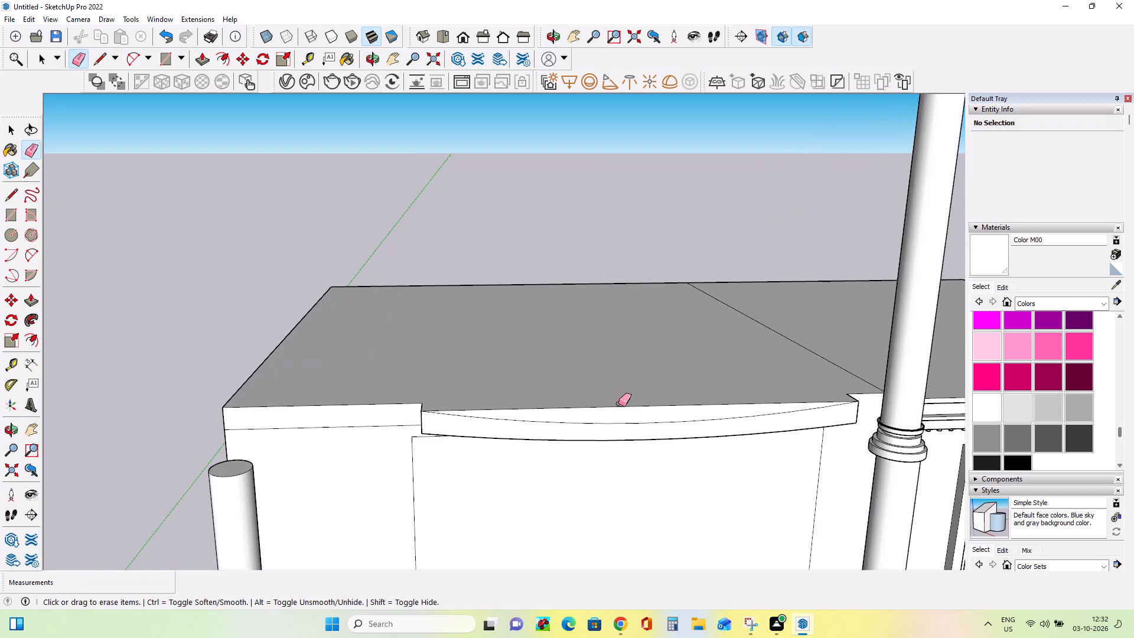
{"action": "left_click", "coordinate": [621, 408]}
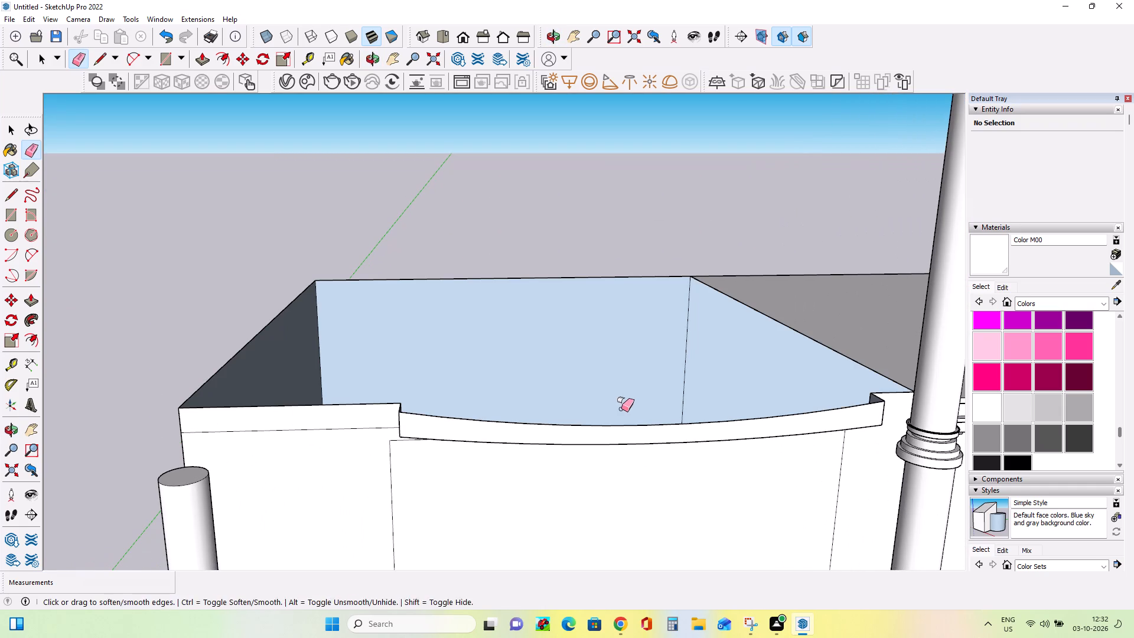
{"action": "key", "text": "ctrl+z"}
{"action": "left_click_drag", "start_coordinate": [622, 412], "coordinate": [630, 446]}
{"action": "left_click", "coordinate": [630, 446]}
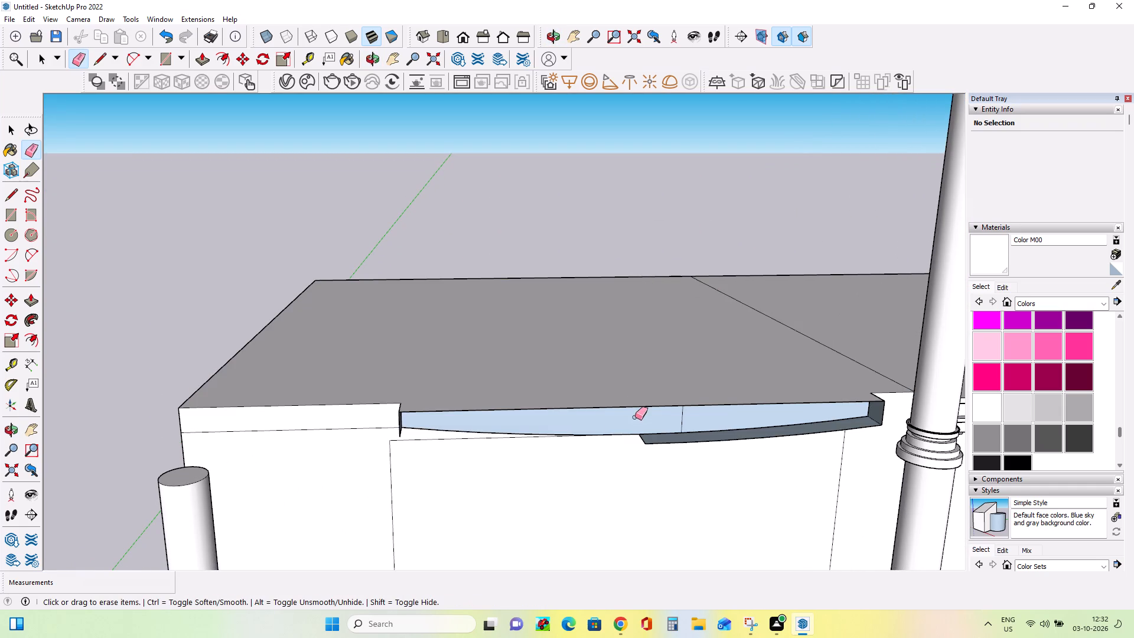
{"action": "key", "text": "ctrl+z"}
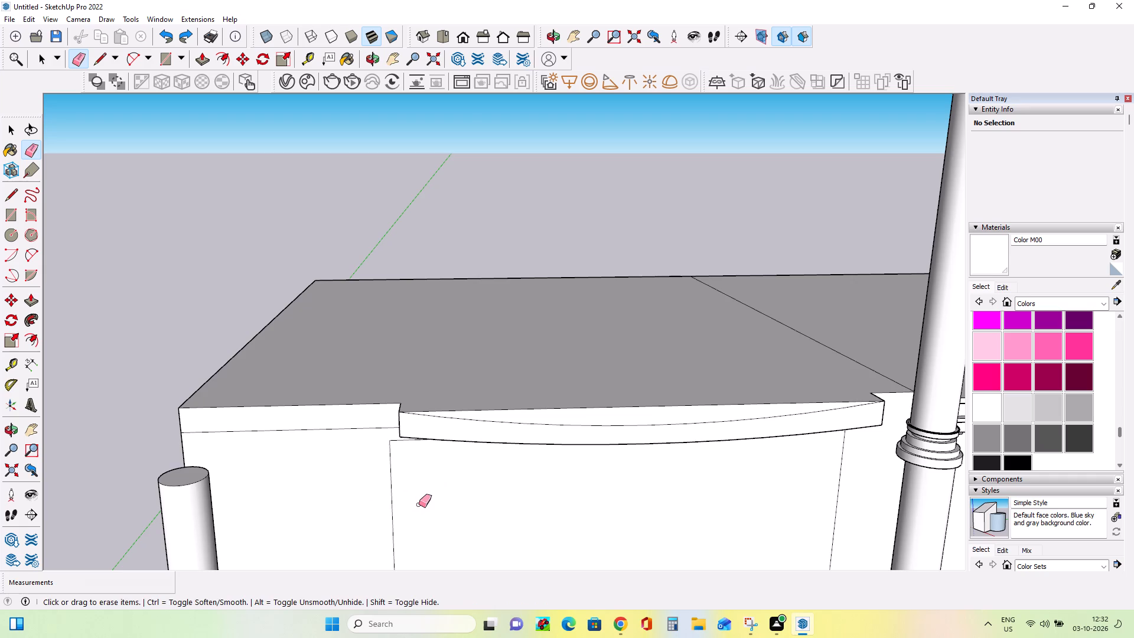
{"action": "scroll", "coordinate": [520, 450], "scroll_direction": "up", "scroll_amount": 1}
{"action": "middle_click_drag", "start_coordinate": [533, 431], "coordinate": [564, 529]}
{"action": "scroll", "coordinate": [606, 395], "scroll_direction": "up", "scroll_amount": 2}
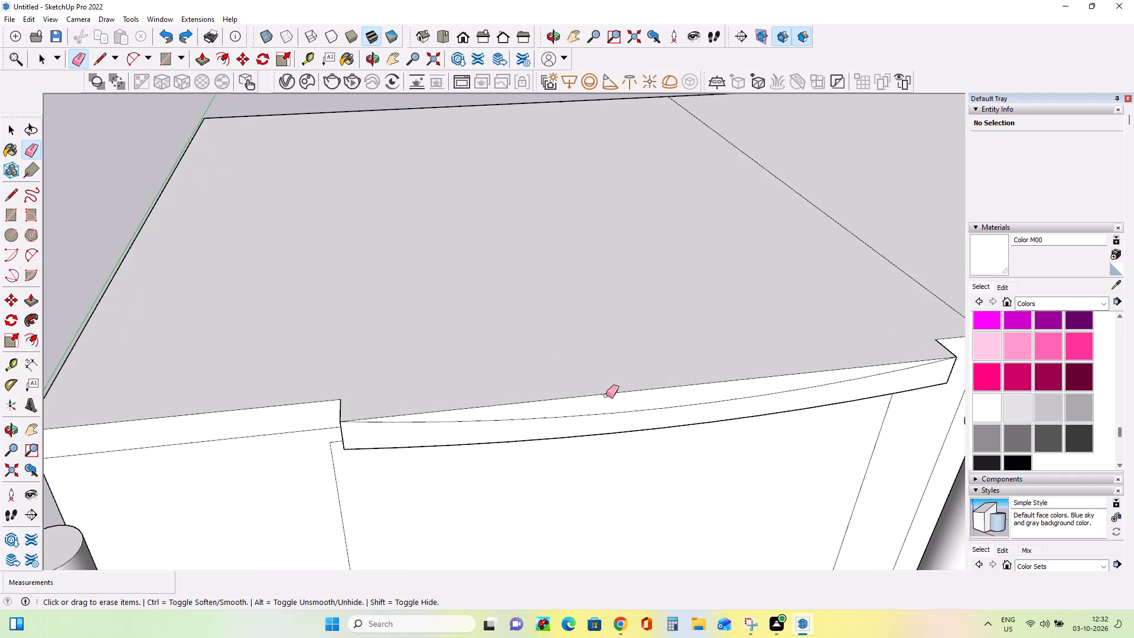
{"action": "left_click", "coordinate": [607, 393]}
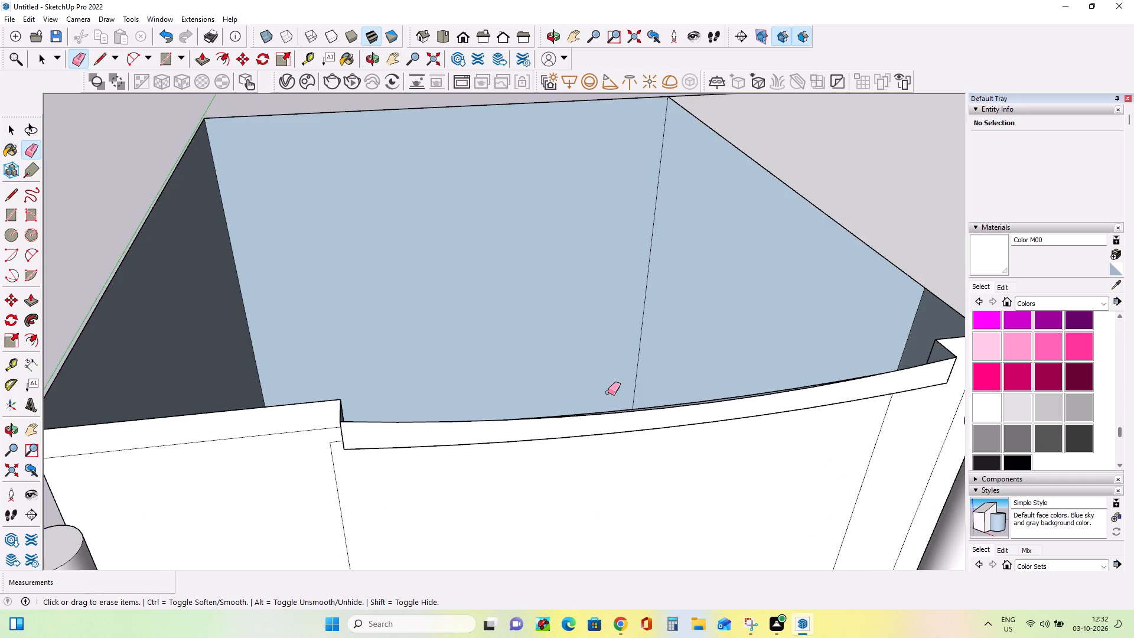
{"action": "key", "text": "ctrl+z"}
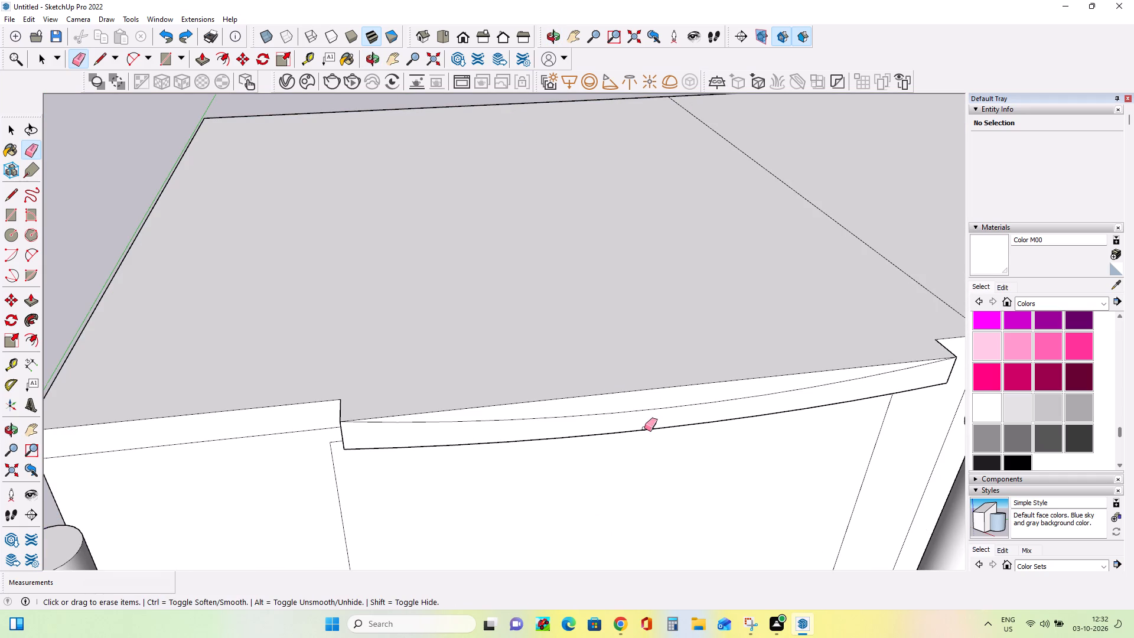
Push the face between the new arc and the roof edge inward by about 3 7/8".
{"action": "left_click", "coordinate": [37, 298]}
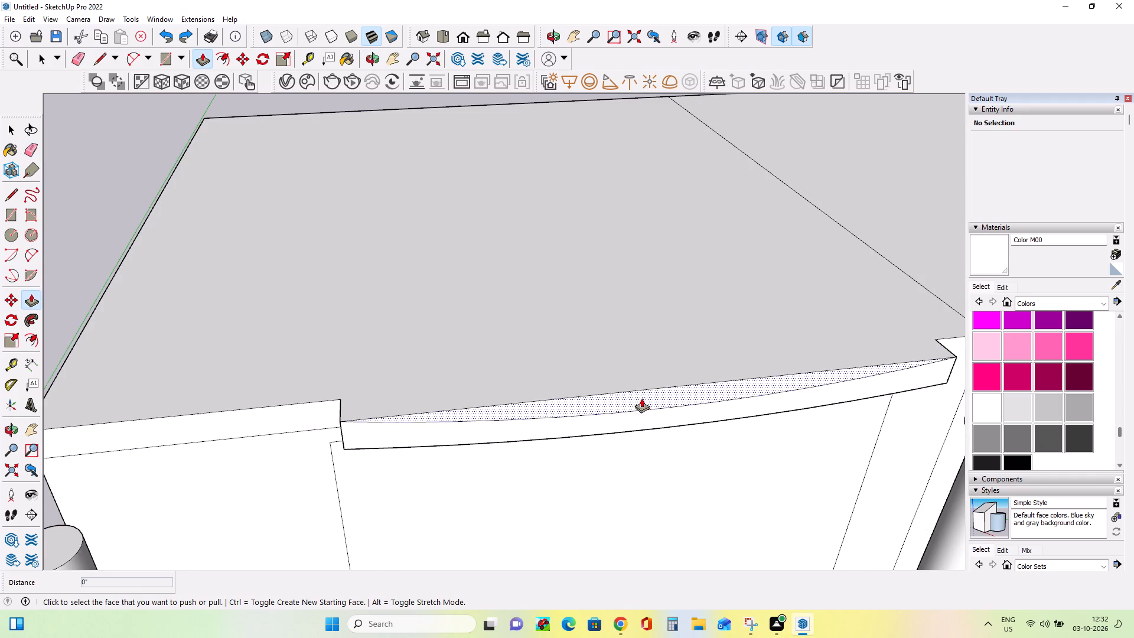
{"action": "left_click", "coordinate": [642, 412]}
{"action": "double_click", "coordinate": [654, 434]}
{"action": "middle_click_drag", "start_coordinate": [683, 473], "coordinate": [625, 344]}
{"action": "scroll", "coordinate": [625, 344], "scroll_direction": "down", "scroll_amount": 6}
{"action": "middle_click_drag", "start_coordinate": [643, 402], "coordinate": [650, 411]}
{"action": "middle_click_drag", "start_coordinate": [641, 376], "coordinate": [644, 384]}
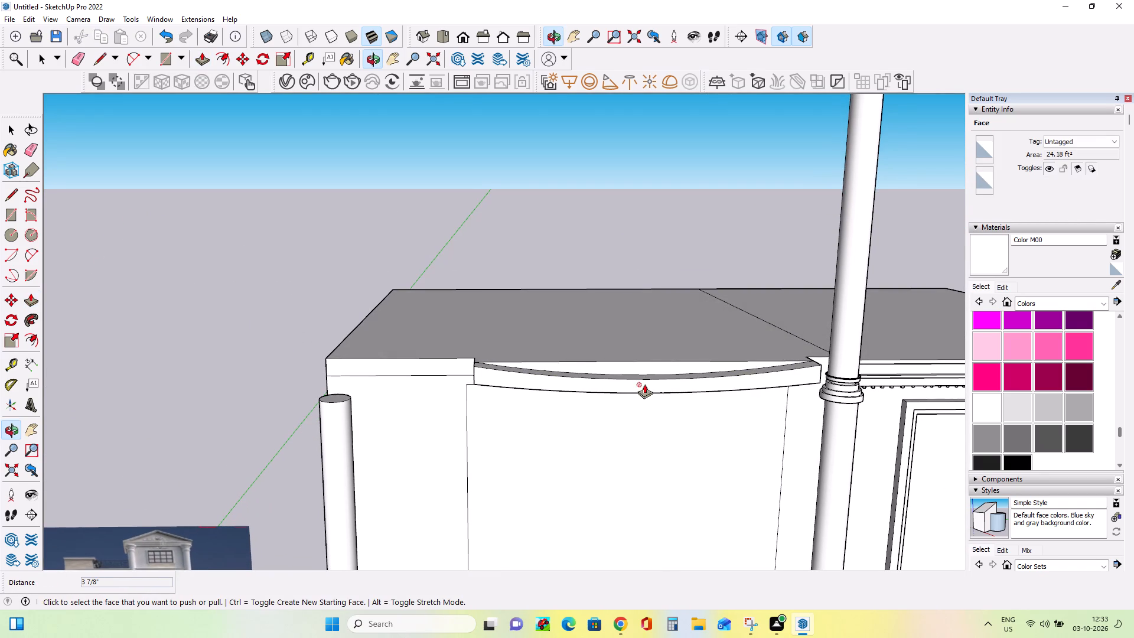
{"action": "middle_click_drag", "start_coordinate": [628, 389], "coordinate": [635, 395]}
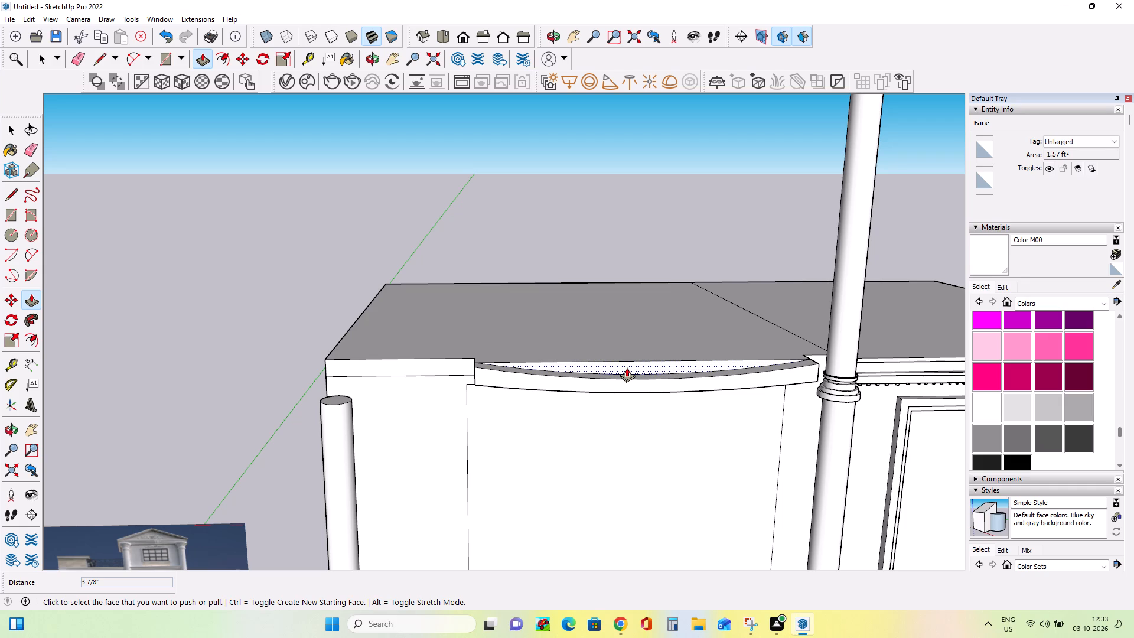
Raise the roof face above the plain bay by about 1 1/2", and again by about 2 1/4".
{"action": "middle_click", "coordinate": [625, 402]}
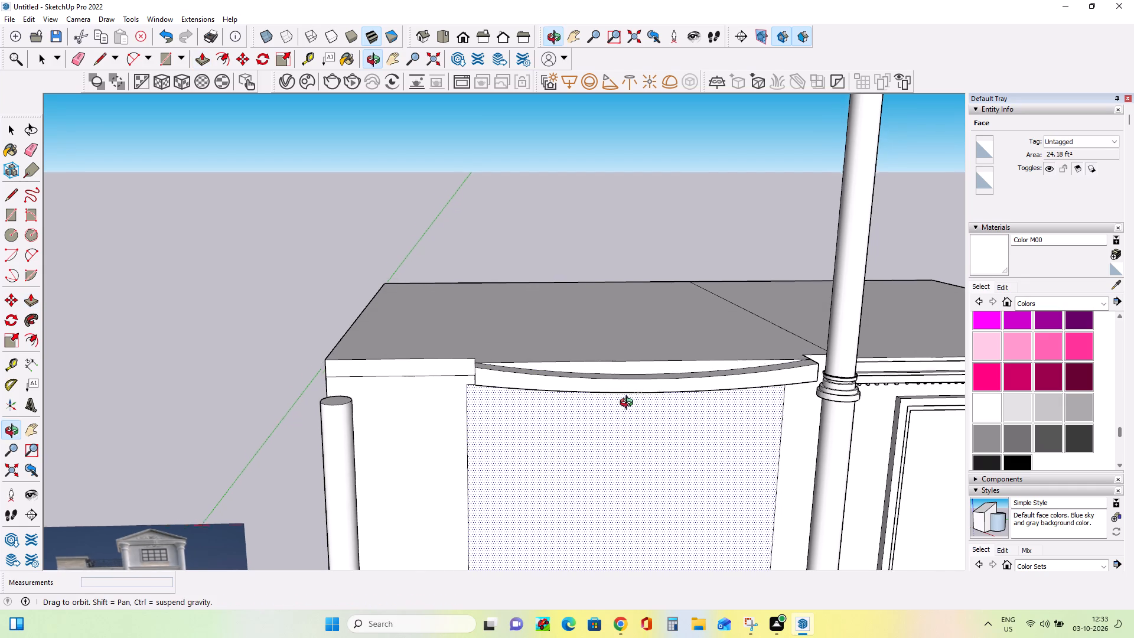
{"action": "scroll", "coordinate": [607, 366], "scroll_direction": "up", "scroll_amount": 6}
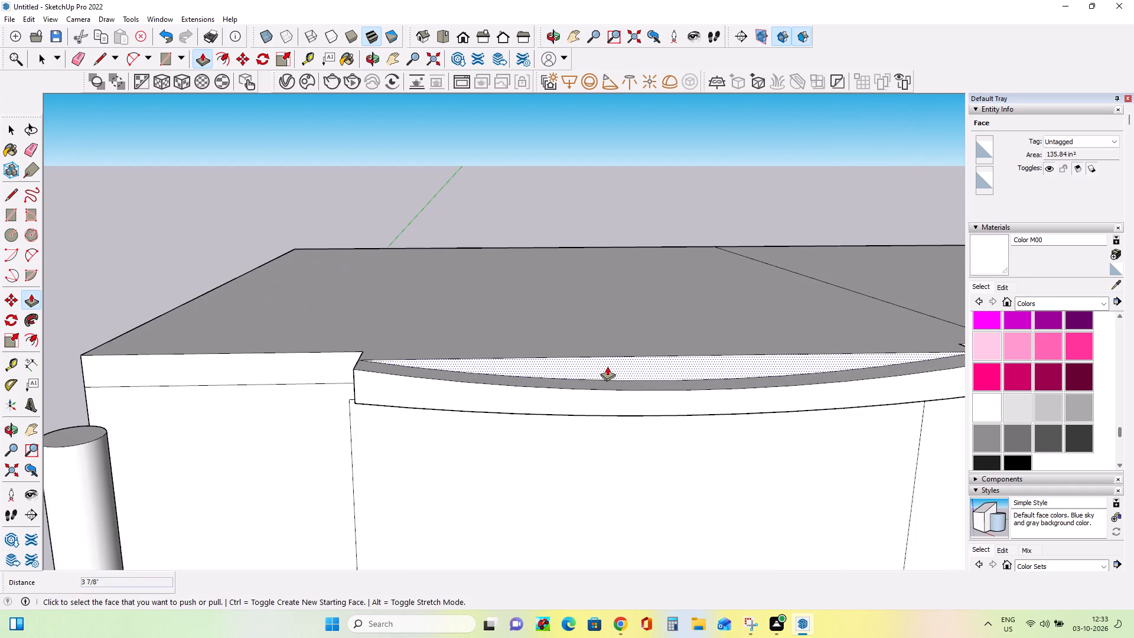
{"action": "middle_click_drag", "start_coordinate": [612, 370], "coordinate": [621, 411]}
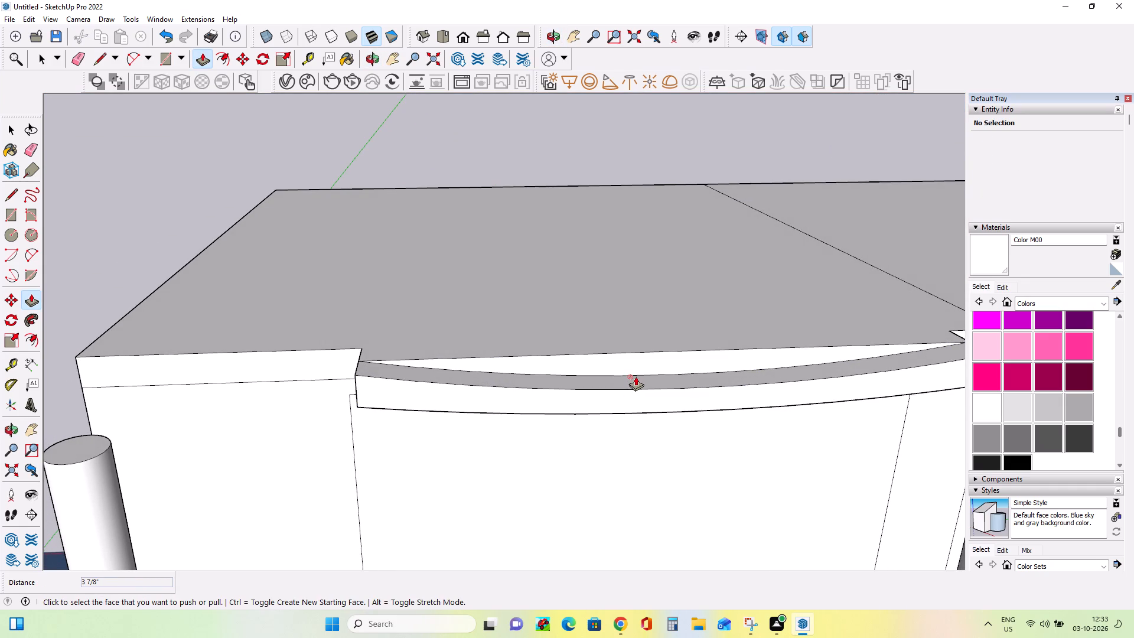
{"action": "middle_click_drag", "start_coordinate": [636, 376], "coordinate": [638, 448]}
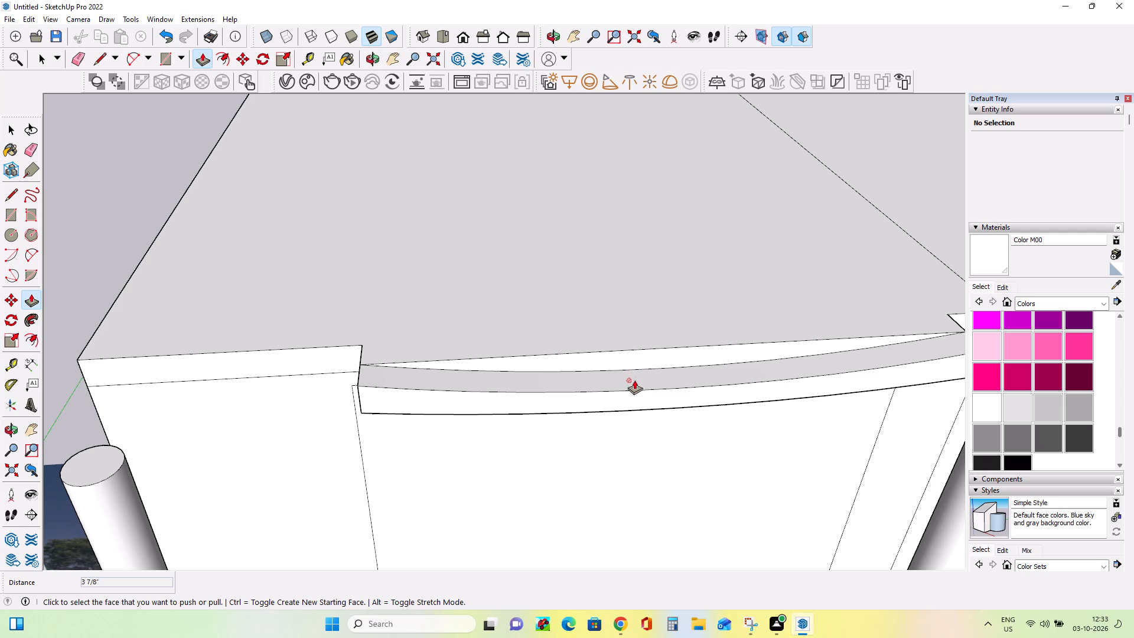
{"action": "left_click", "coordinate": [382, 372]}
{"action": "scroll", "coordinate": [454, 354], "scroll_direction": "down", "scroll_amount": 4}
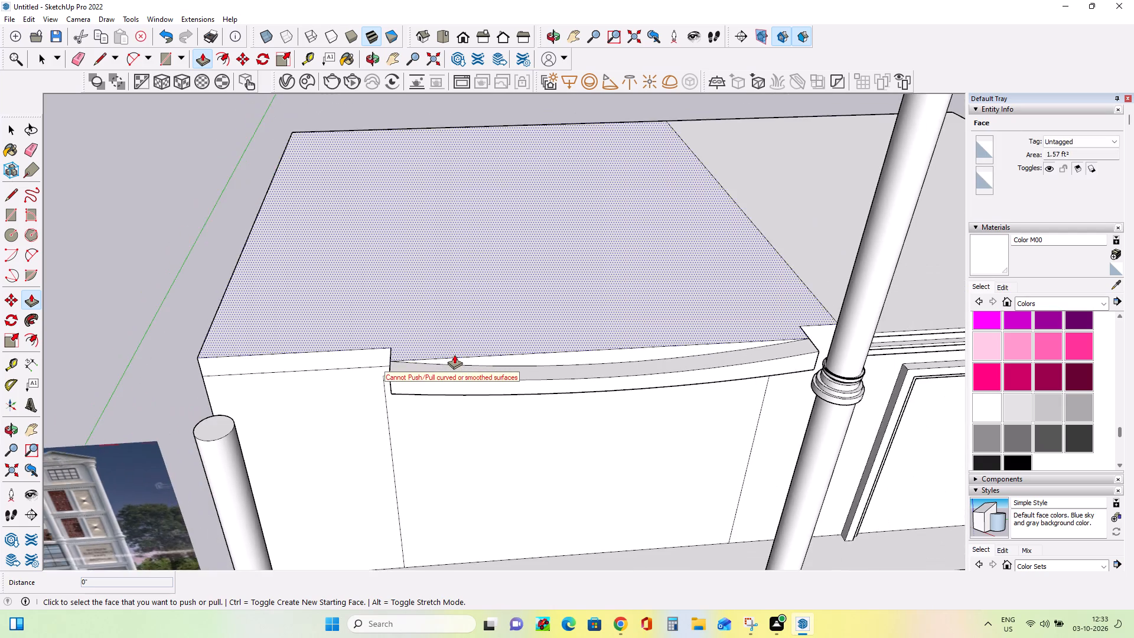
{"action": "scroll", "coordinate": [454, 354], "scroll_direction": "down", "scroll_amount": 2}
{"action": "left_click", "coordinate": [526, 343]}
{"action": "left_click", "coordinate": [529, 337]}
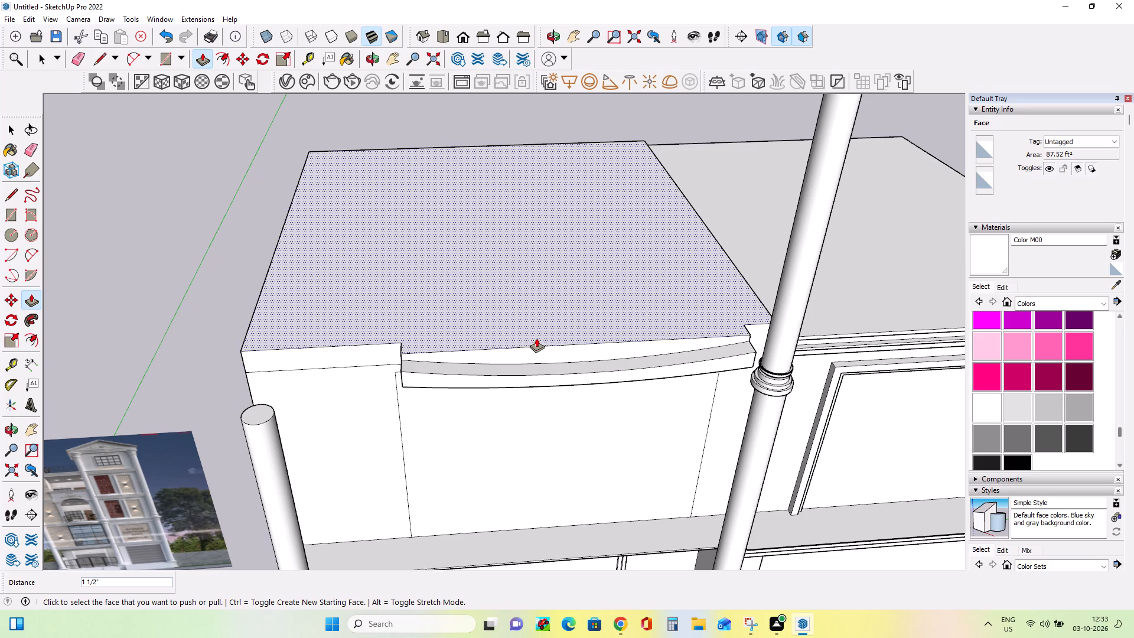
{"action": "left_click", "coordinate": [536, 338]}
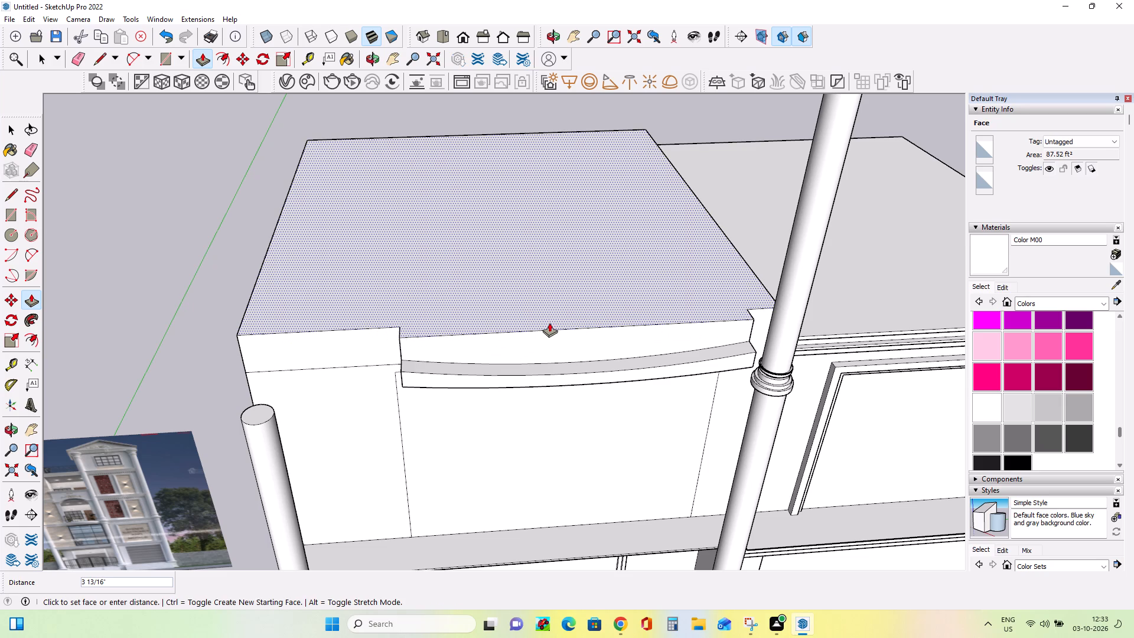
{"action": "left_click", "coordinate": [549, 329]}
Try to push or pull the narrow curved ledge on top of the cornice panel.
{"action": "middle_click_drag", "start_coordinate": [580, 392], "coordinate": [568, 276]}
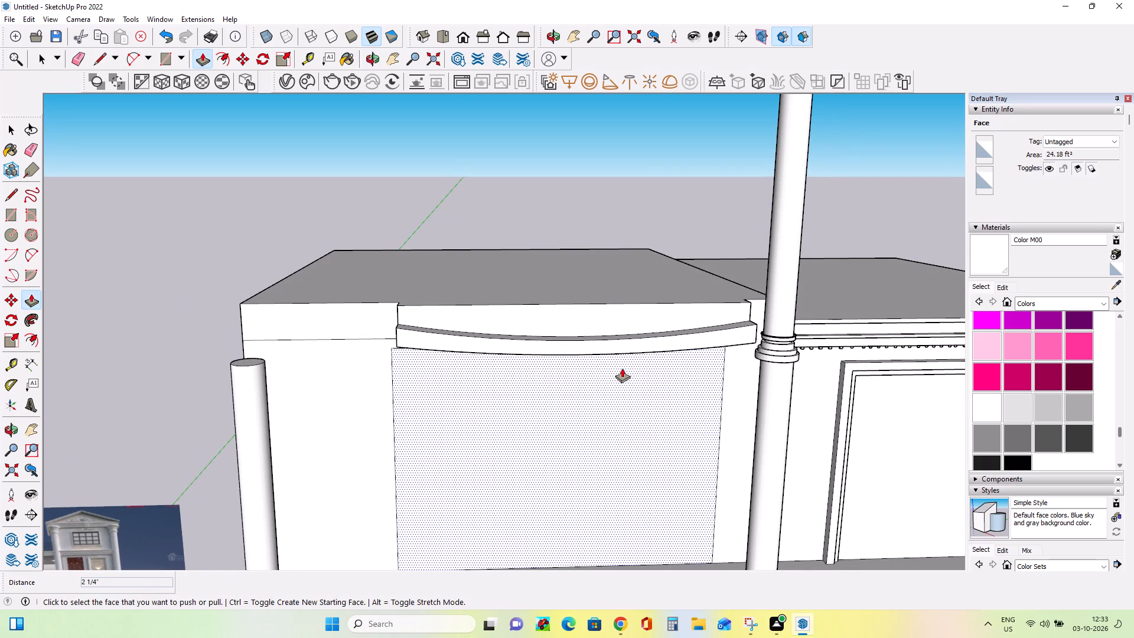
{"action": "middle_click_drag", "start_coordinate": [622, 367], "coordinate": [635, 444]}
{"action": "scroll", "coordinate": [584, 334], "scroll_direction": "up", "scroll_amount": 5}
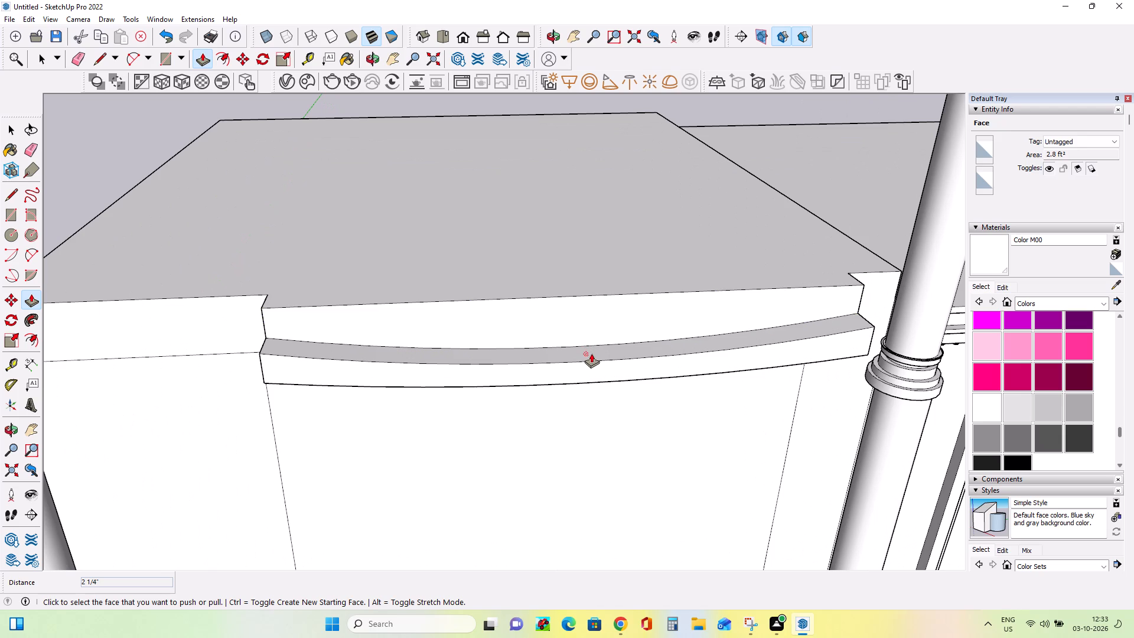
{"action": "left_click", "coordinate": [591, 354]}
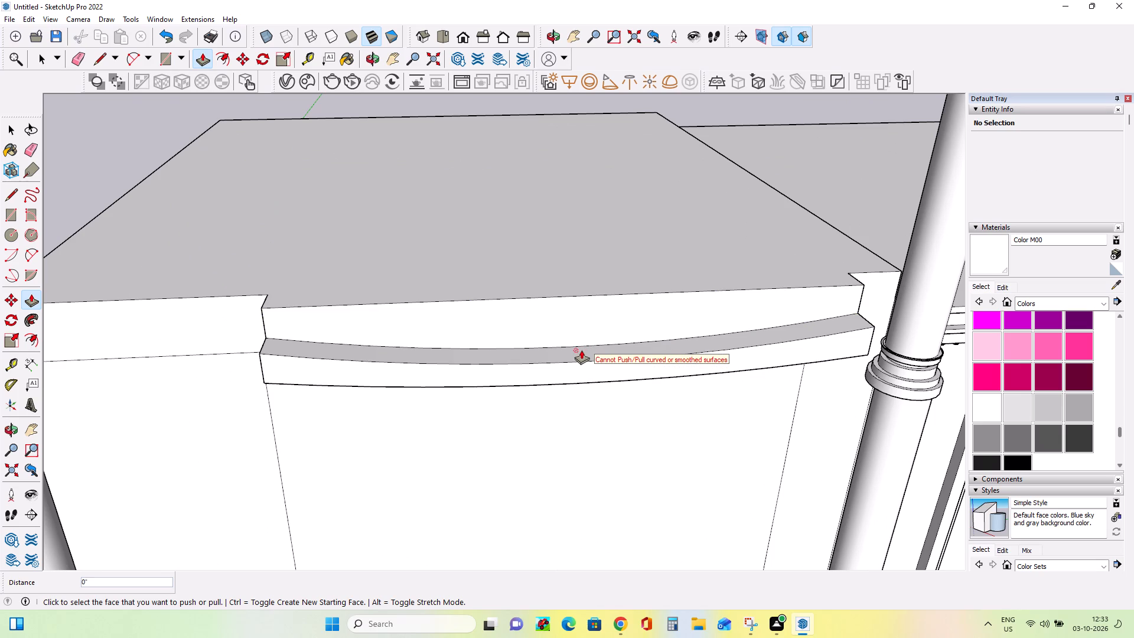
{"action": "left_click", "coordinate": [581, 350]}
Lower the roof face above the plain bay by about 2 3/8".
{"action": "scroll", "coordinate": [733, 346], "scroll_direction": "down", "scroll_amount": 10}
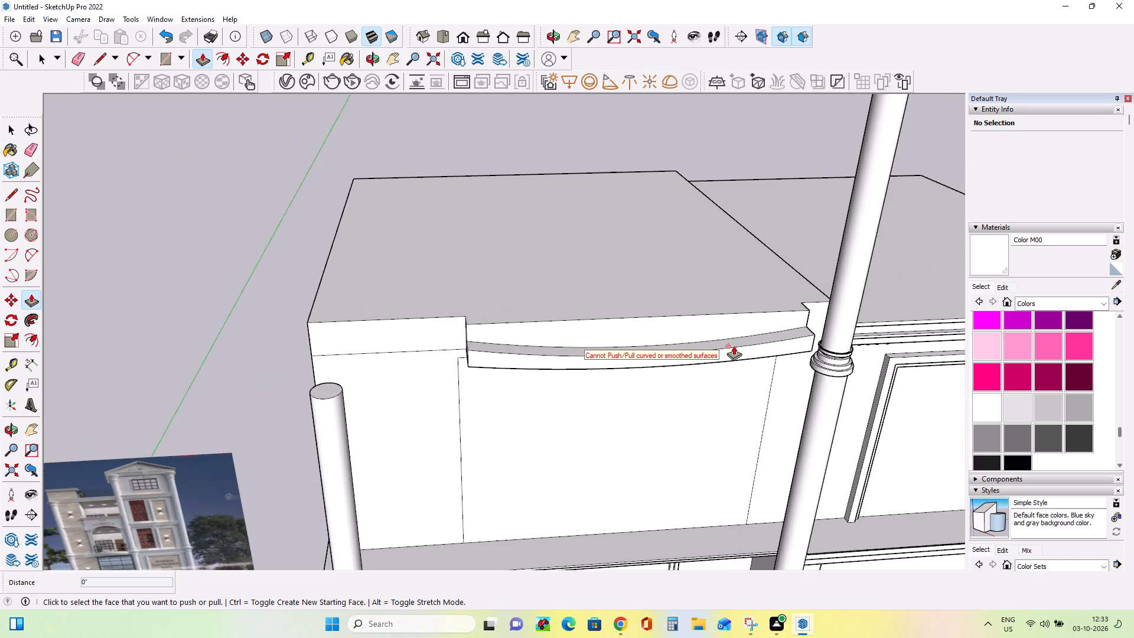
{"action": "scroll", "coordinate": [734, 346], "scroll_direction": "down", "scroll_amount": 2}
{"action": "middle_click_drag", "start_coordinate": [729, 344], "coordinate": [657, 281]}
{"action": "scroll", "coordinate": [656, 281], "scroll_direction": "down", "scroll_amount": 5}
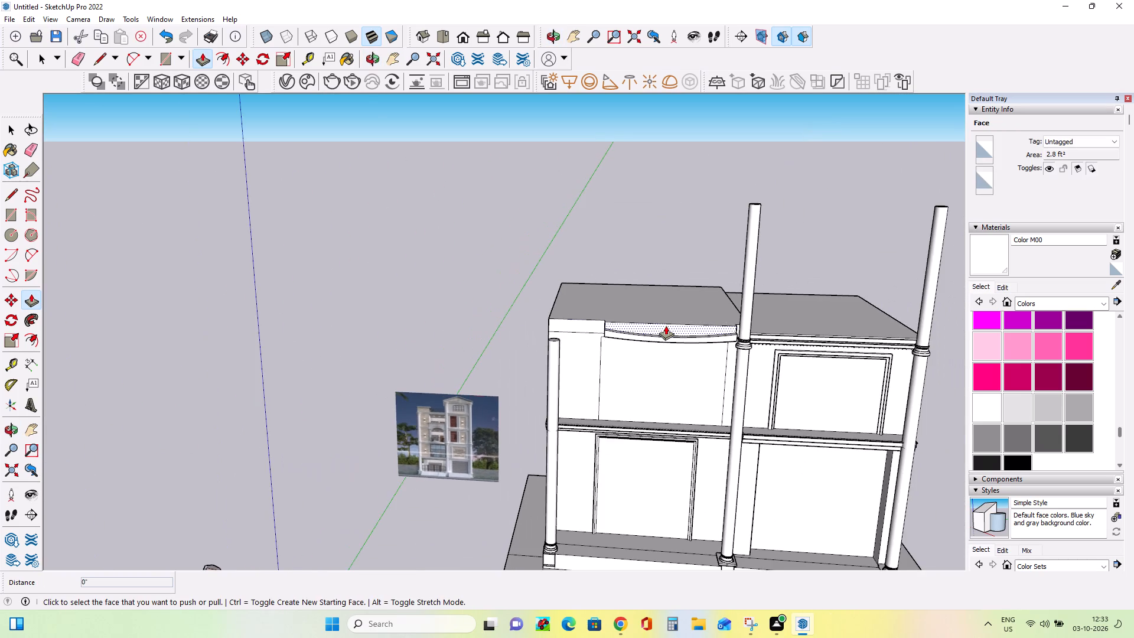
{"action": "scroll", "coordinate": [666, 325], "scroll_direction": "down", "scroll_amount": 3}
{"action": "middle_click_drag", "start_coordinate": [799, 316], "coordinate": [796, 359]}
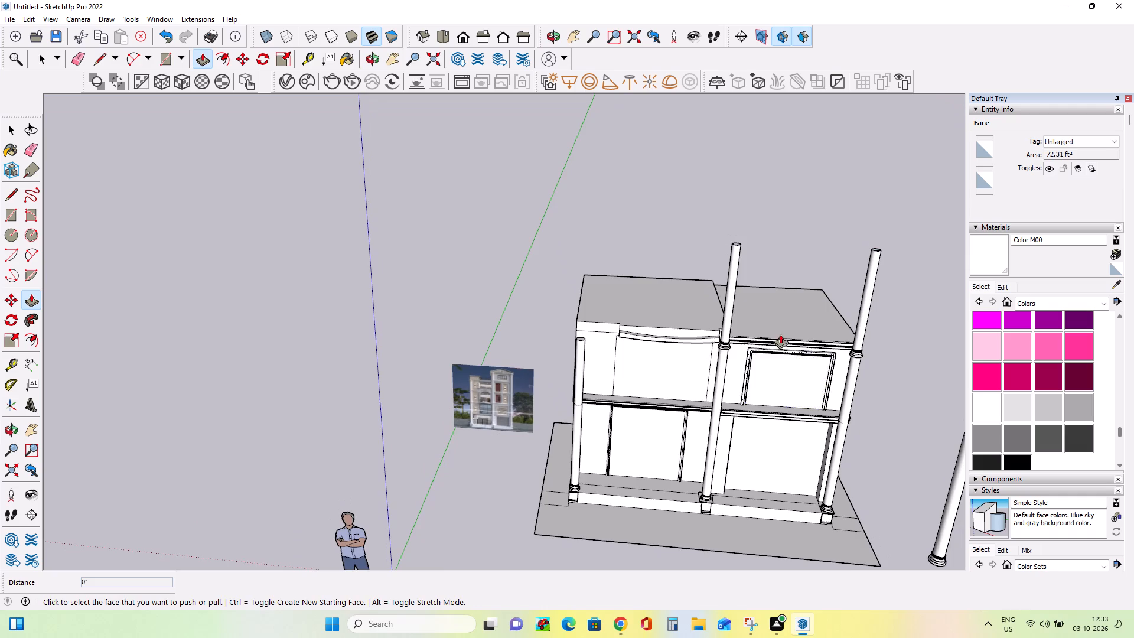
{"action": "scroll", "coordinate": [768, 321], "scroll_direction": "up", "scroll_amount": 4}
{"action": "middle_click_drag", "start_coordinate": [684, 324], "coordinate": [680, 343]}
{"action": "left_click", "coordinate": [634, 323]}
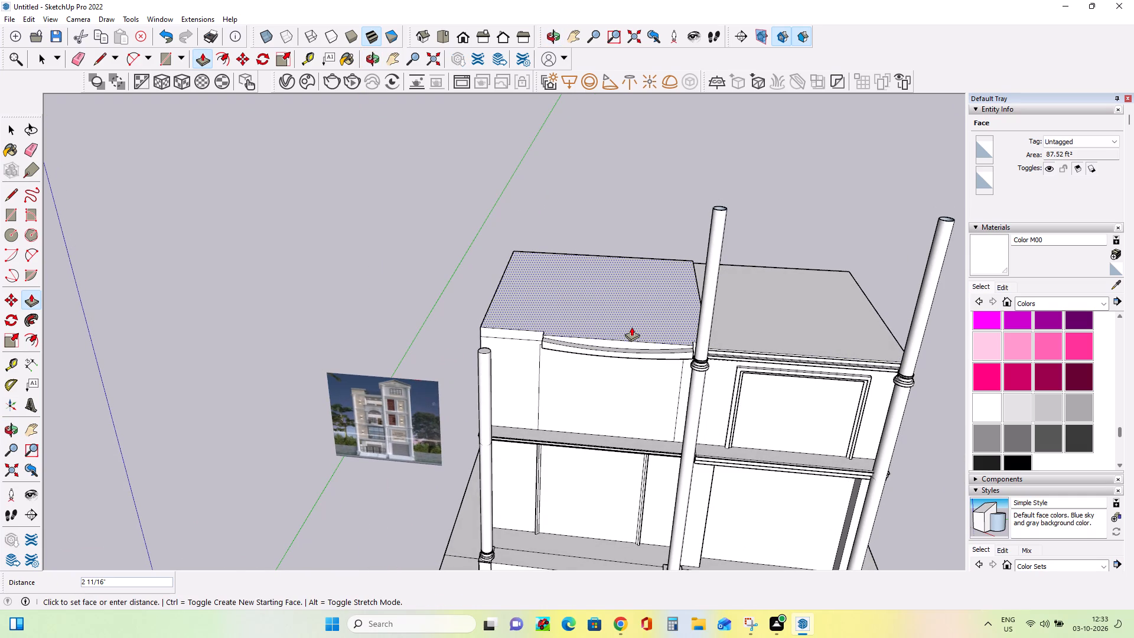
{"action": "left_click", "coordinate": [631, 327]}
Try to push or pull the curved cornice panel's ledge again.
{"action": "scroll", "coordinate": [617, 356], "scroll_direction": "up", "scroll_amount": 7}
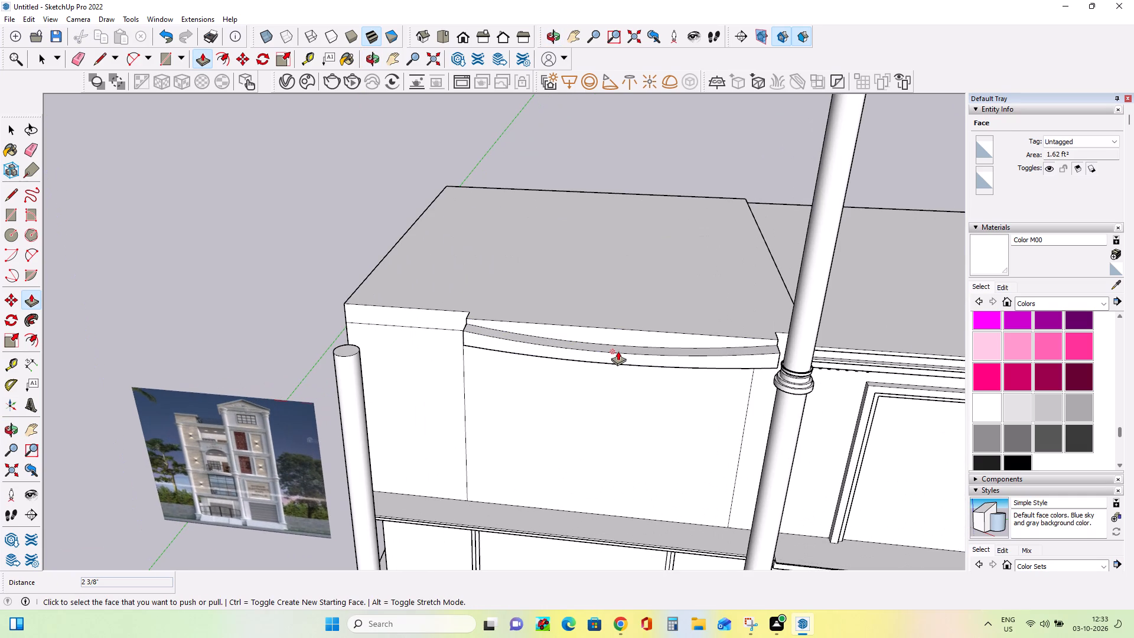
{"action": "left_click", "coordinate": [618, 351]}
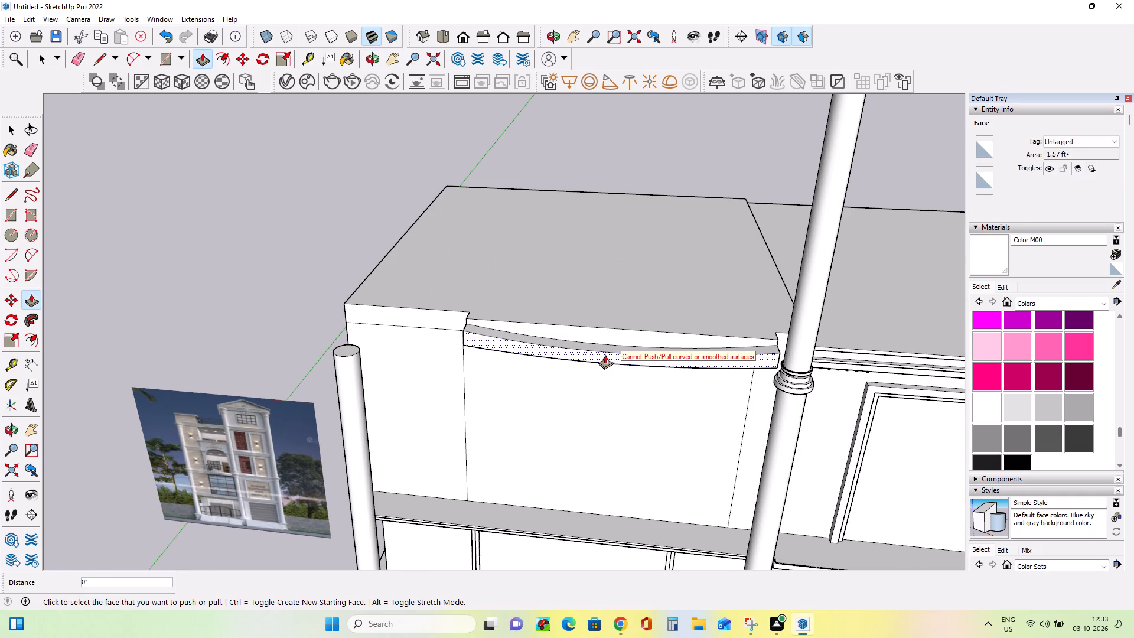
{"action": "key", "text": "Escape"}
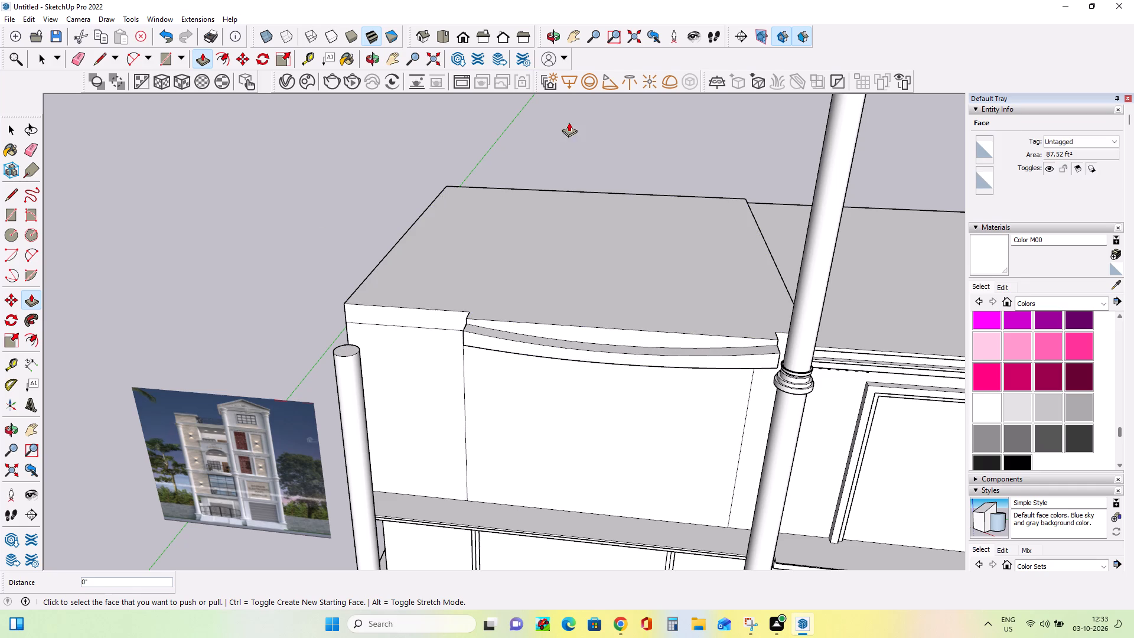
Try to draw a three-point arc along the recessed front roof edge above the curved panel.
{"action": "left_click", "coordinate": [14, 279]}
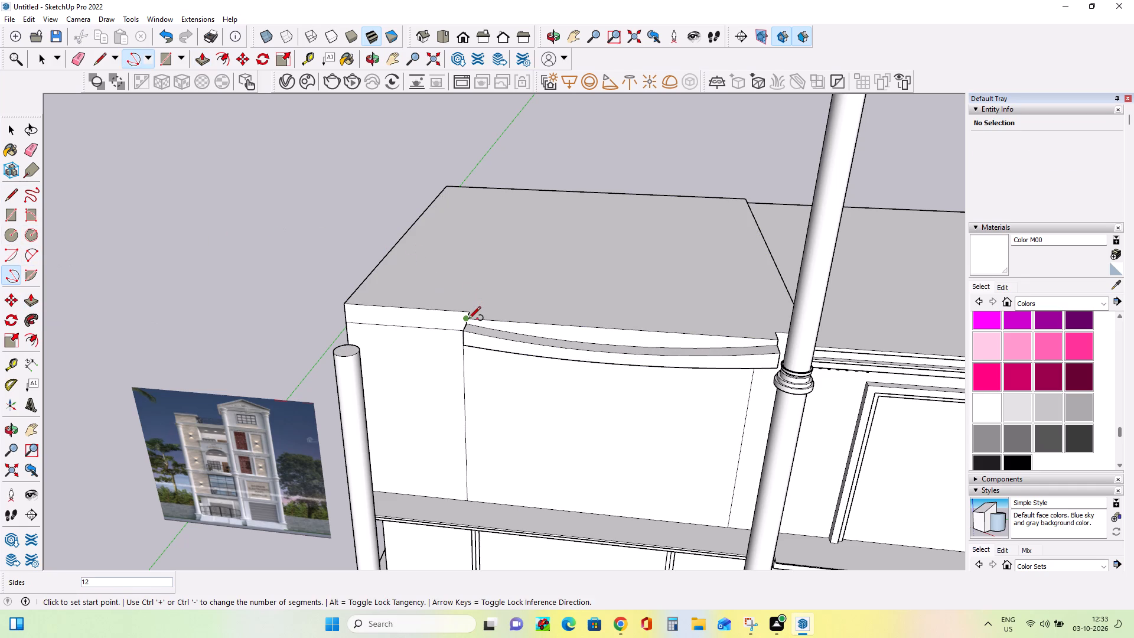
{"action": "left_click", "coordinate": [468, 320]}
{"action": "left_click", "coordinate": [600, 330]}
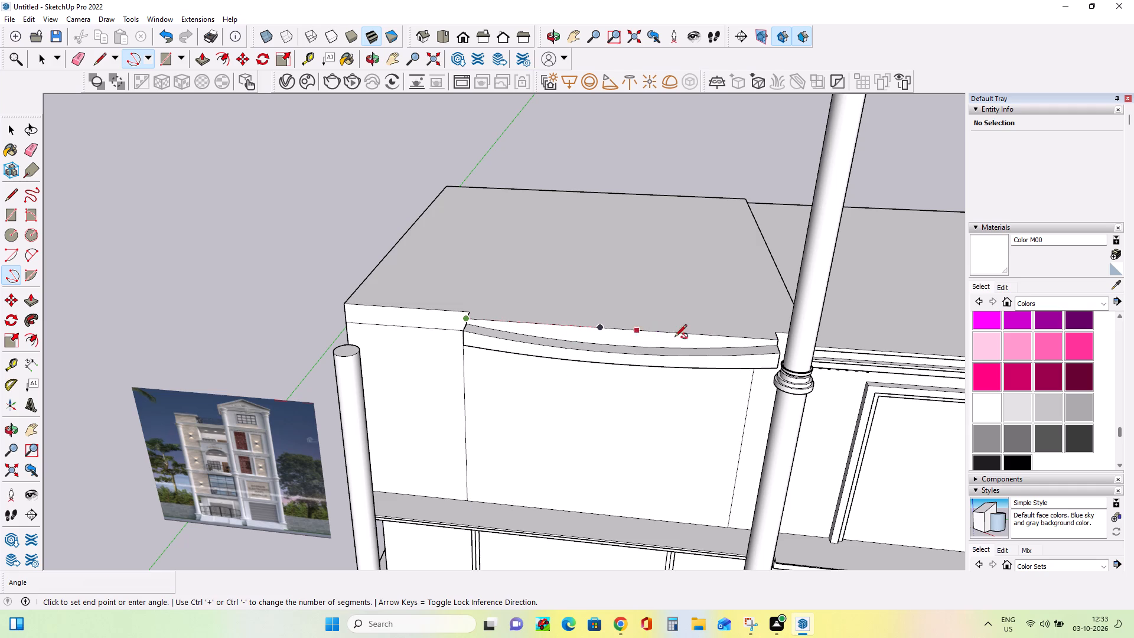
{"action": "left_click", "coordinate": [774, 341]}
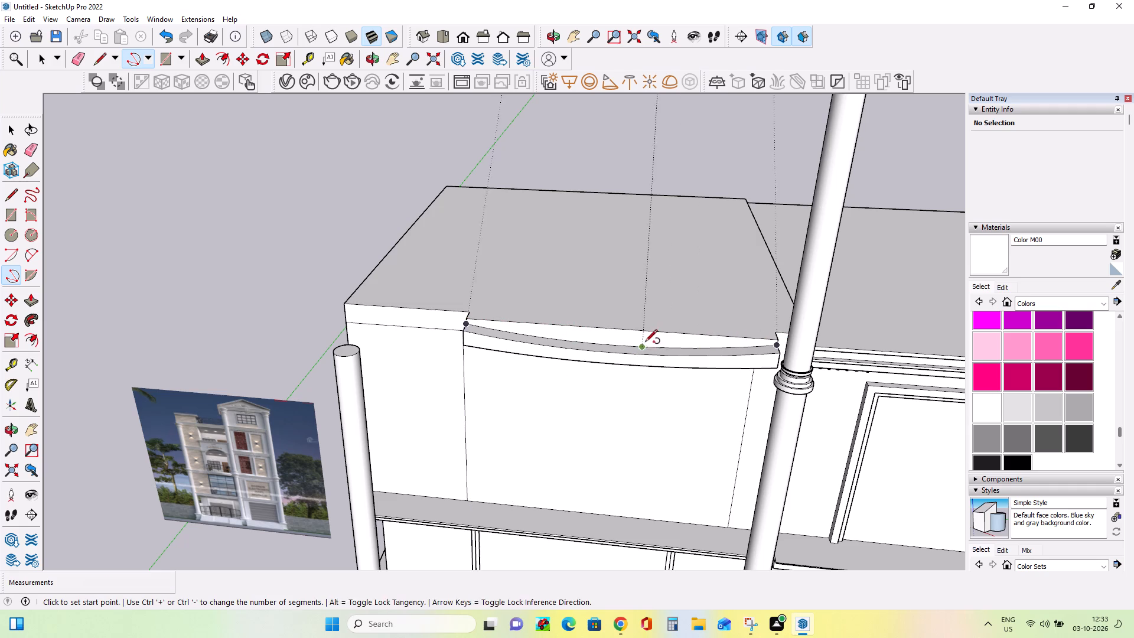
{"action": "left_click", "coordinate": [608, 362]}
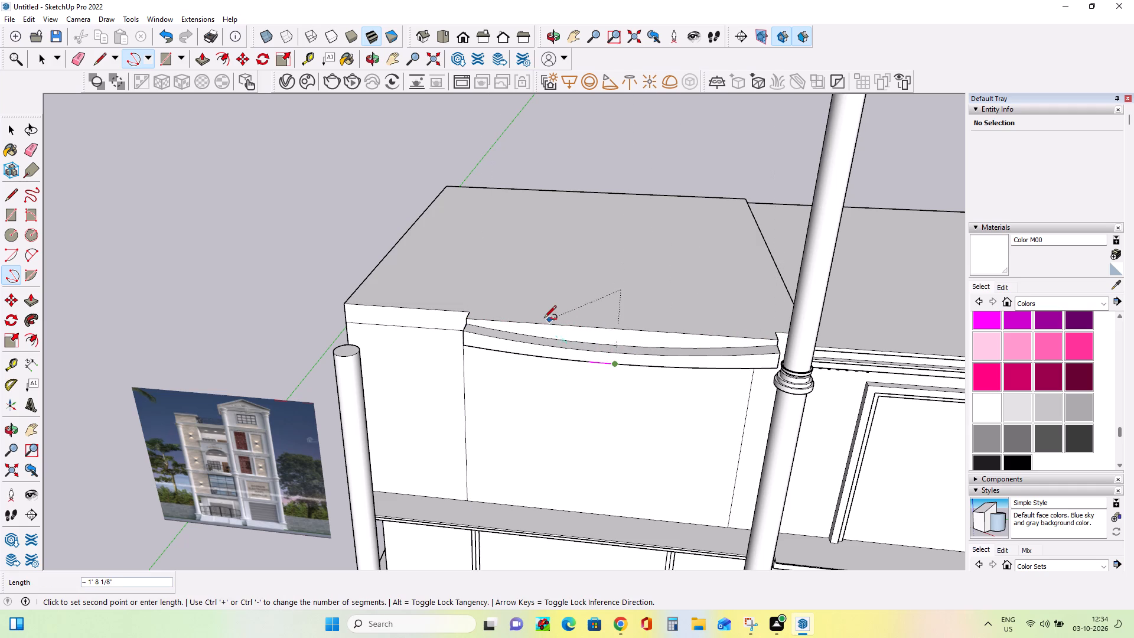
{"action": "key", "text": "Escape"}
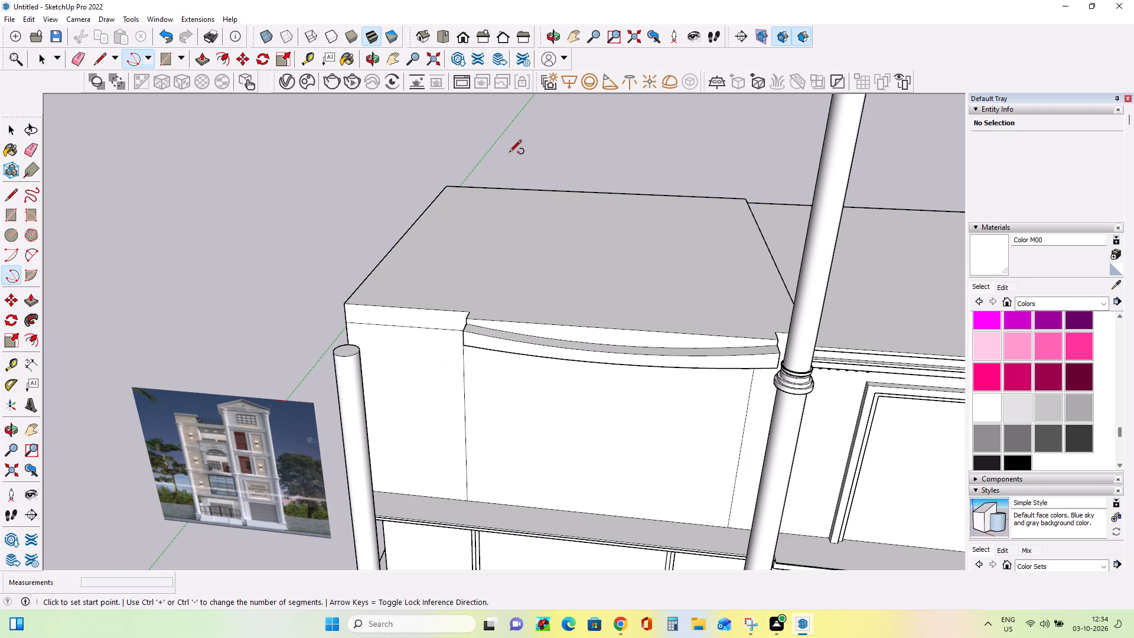
Examine the curved cornice panel and upper storey from the front, from below and from above.
{"action": "middle_click_drag", "start_coordinate": [558, 385], "coordinate": [650, 236]}
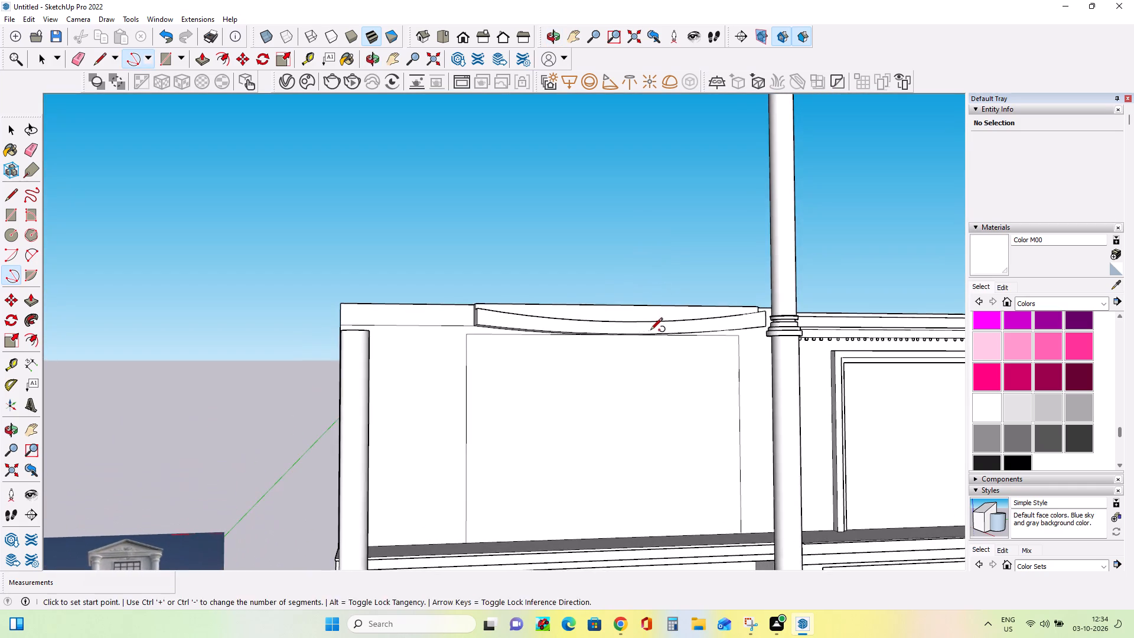
{"action": "middle_click_drag", "start_coordinate": [650, 331], "coordinate": [599, 286]}
{"action": "scroll", "coordinate": [599, 286], "scroll_direction": "down", "scroll_amount": 7}
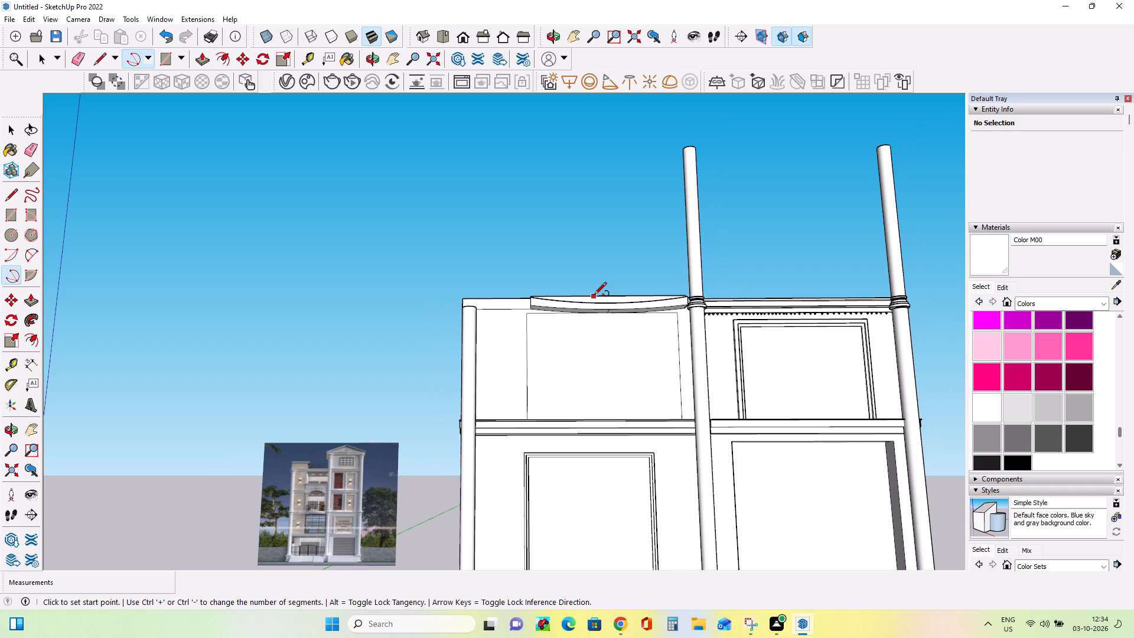
{"action": "middle_click_drag", "start_coordinate": [594, 295], "coordinate": [591, 365]}
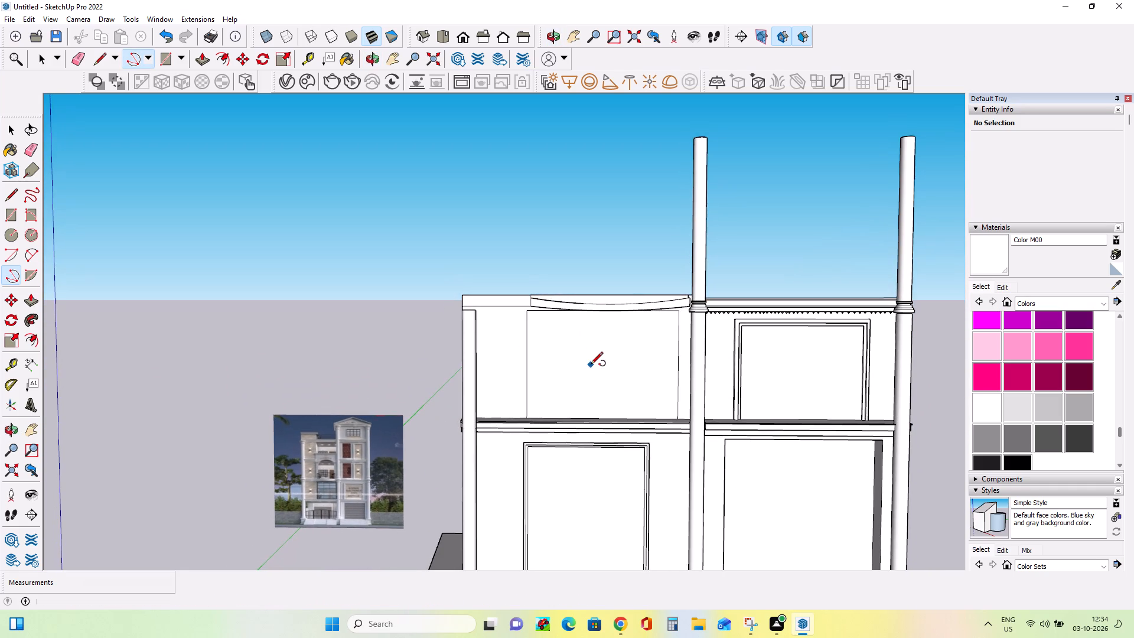
{"action": "middle_click_drag", "start_coordinate": [588, 360], "coordinate": [576, 418]}
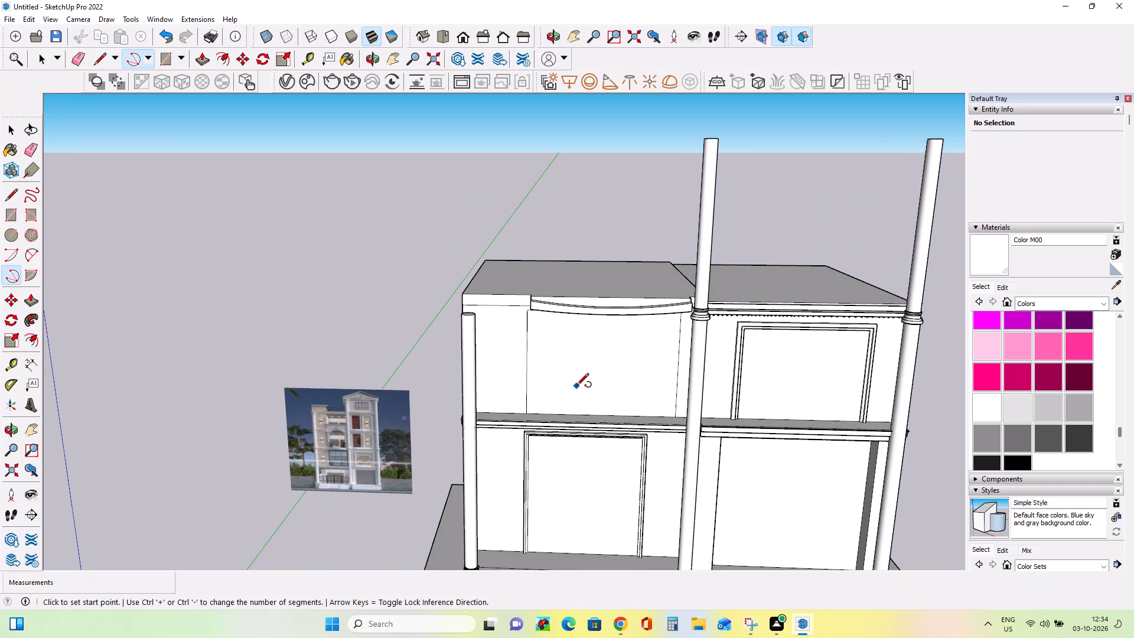
{"action": "middle_click_drag", "start_coordinate": [576, 386], "coordinate": [573, 449]}
{"action": "middle_click_drag", "start_coordinate": [548, 316], "coordinate": [590, 349]}
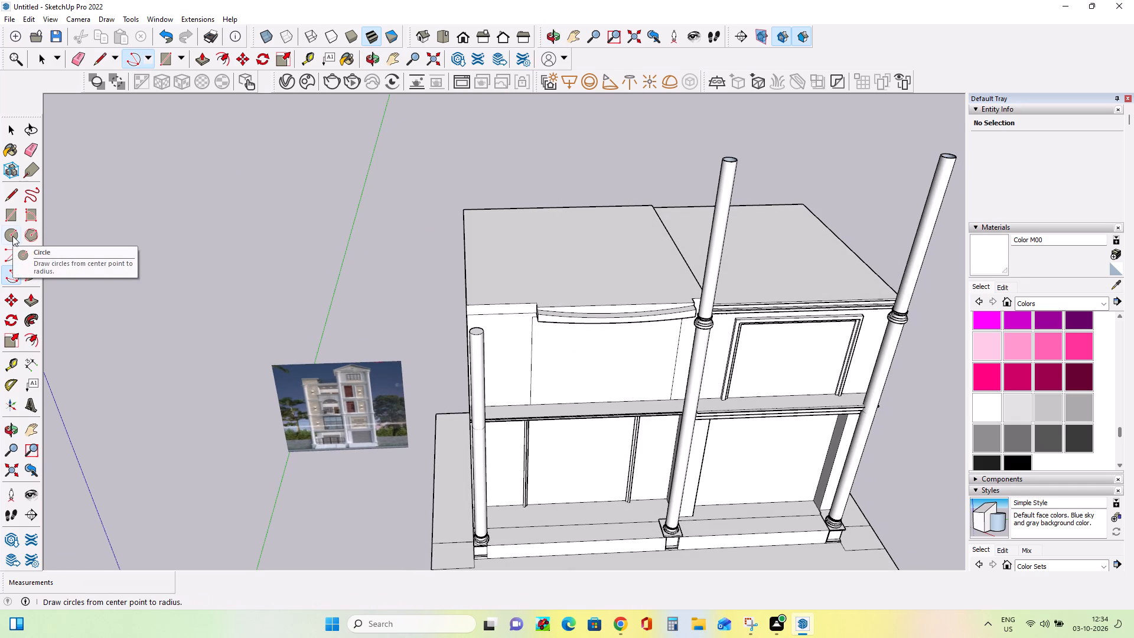
Undo the roof height changes and the curved cornice panel back to the plain, flat roof edge.
{"action": "key", "text": "ctrl+z"}
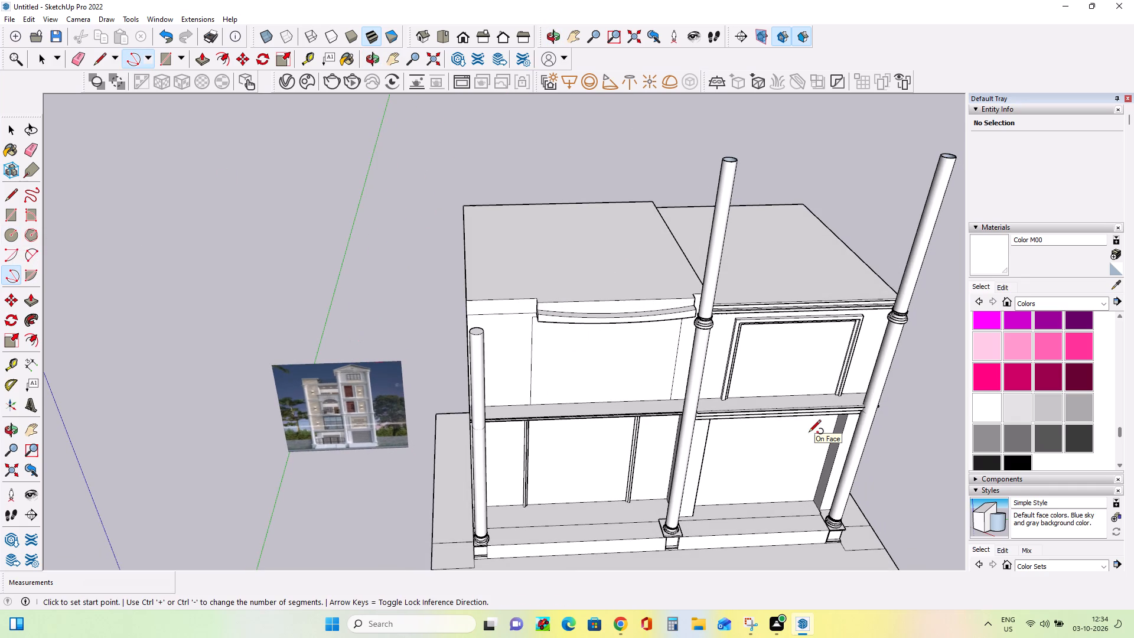
{"action": "key", "text": "ctrl+z"}
{"action": "key", "text": "ctrl+z"}
{"action": "key", "text": "ctrl+z"}
{"action": "key", "text": "ctrl+z"}
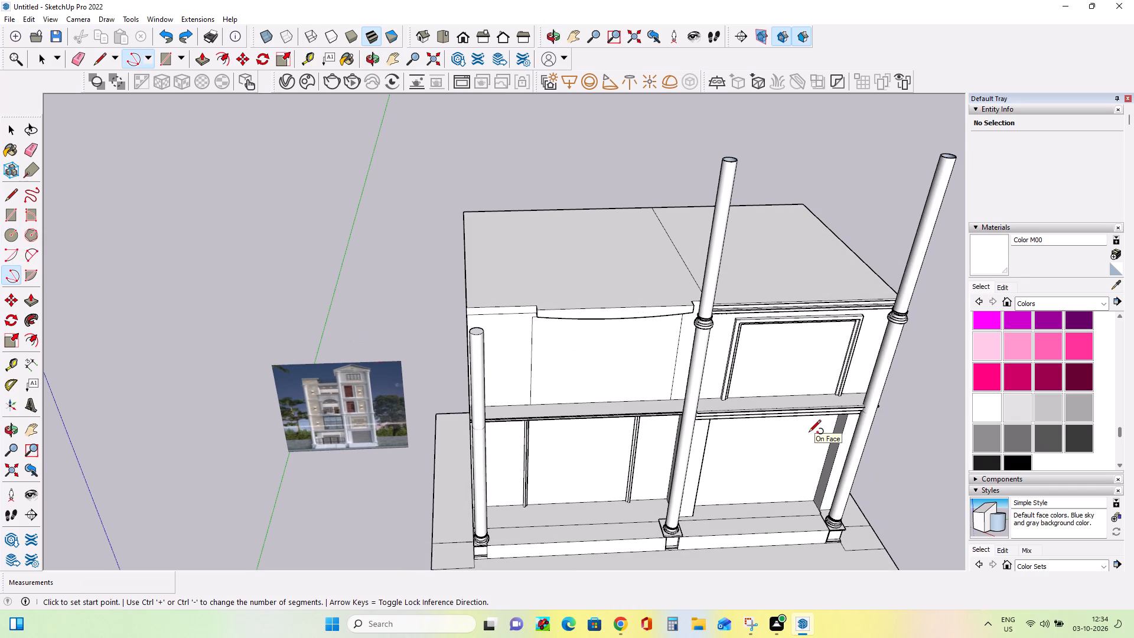
{"action": "key", "text": "ctrl+z"}
{"action": "key", "text": "ctrl+z"}
{"action": "key", "text": "ctrl+z"}
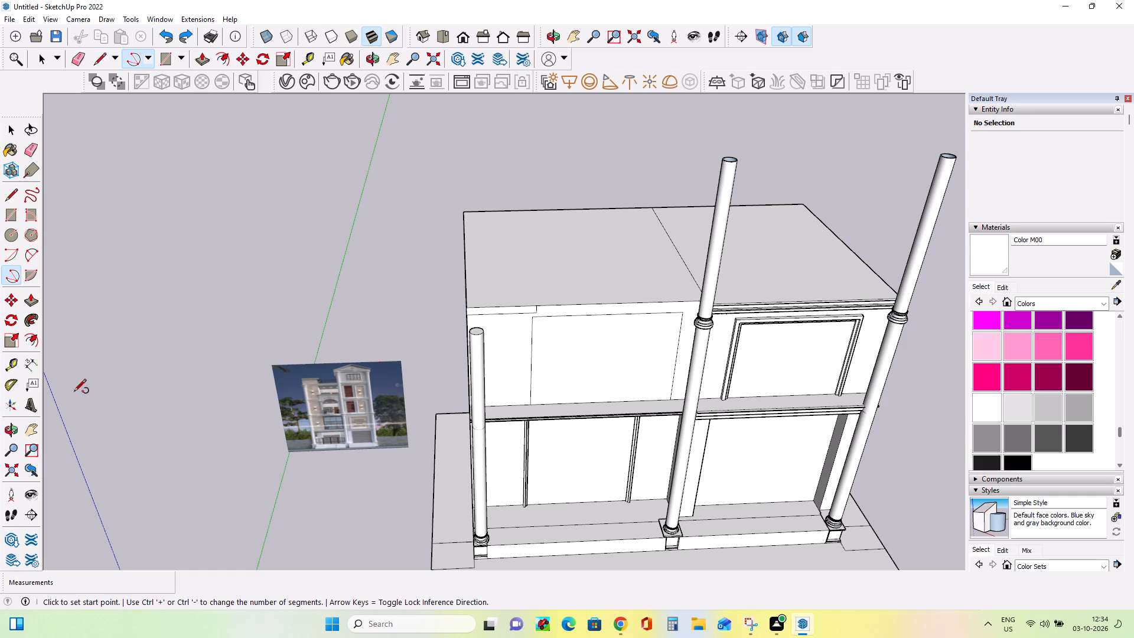
Draw a circle of about 4' 1 1/8" radius on the roof above the plain bay, overhanging the front edge.
{"action": "left_click", "coordinate": [13, 233]}
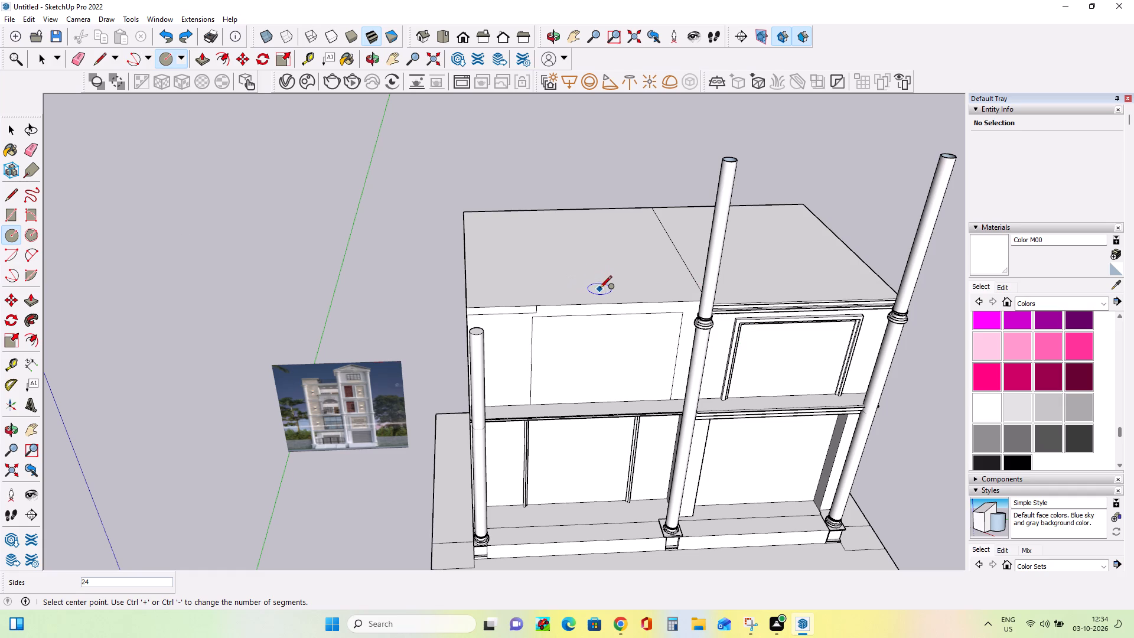
{"action": "left_click", "coordinate": [597, 275]}
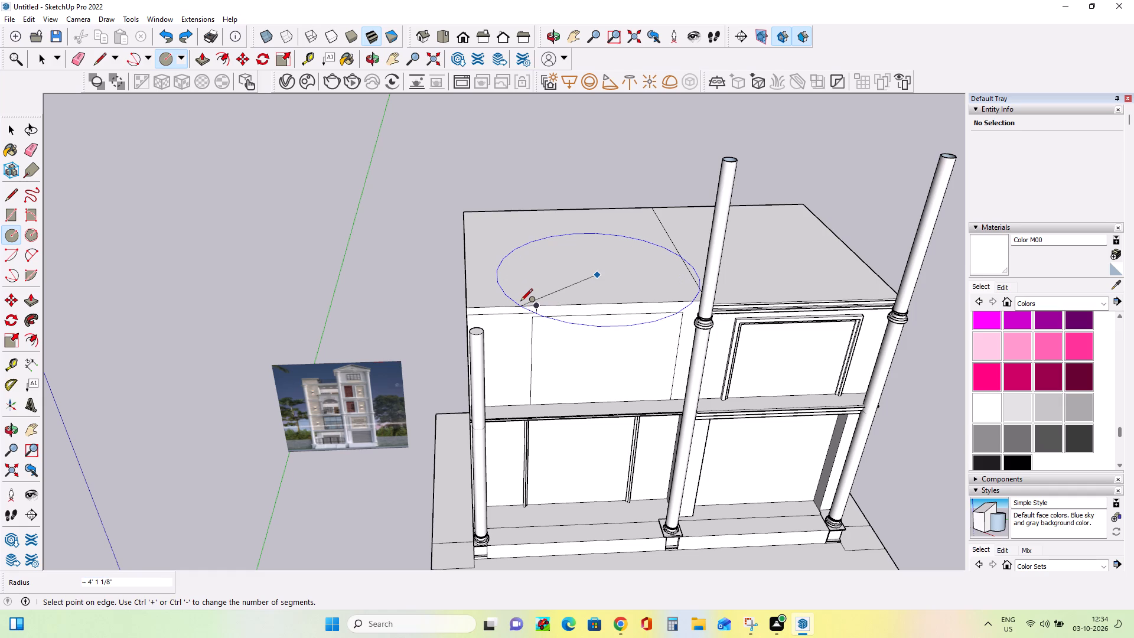
{"action": "left_click", "coordinate": [520, 302]}
Pull the circle segment overhanging the roof's front edge up by about 3 13/16".
{"action": "middle_click_drag", "start_coordinate": [595, 333], "coordinate": [612, 260]}
{"action": "left_click", "coordinate": [28, 297]}
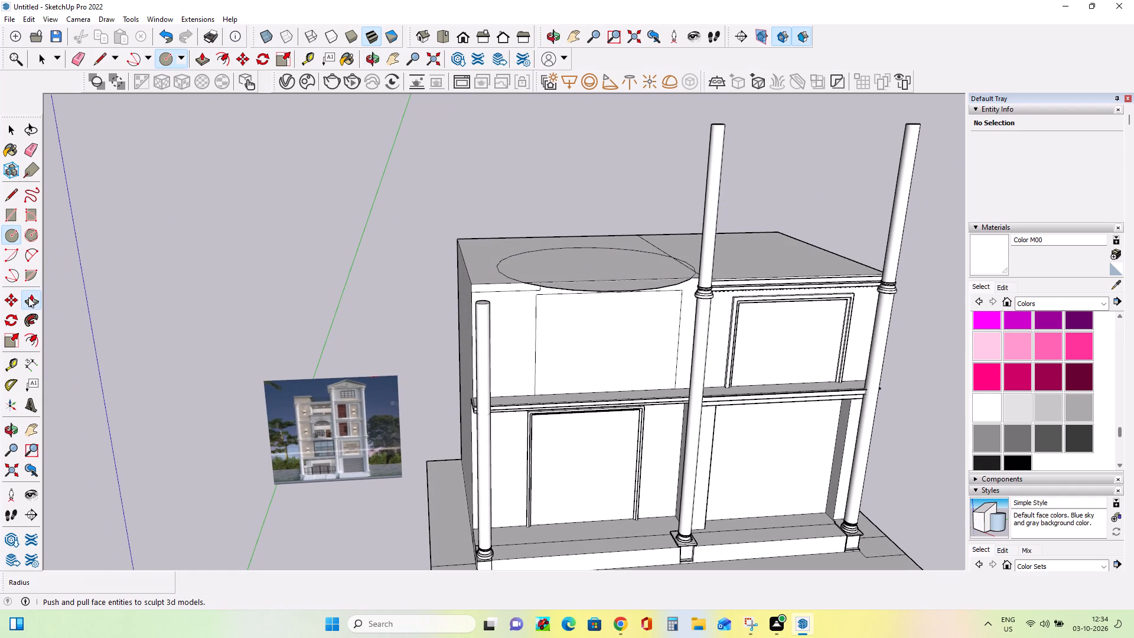
{"action": "middle_click_drag", "start_coordinate": [548, 306], "coordinate": [533, 402]}
{"action": "left_click", "coordinate": [589, 307]}
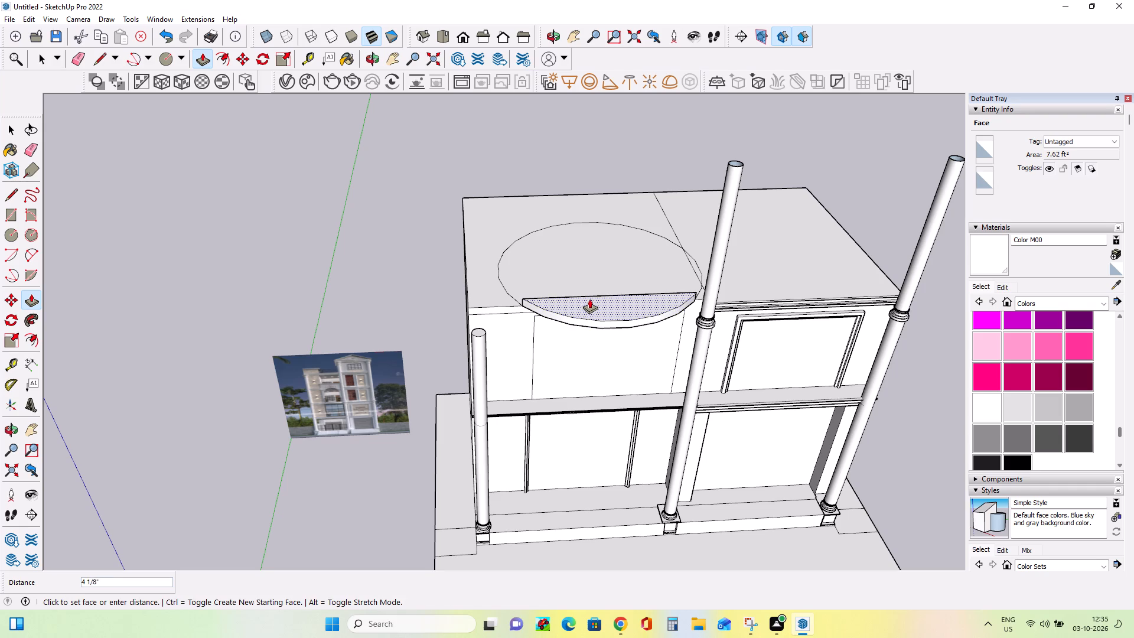
{"action": "left_click", "coordinate": [589, 300]}
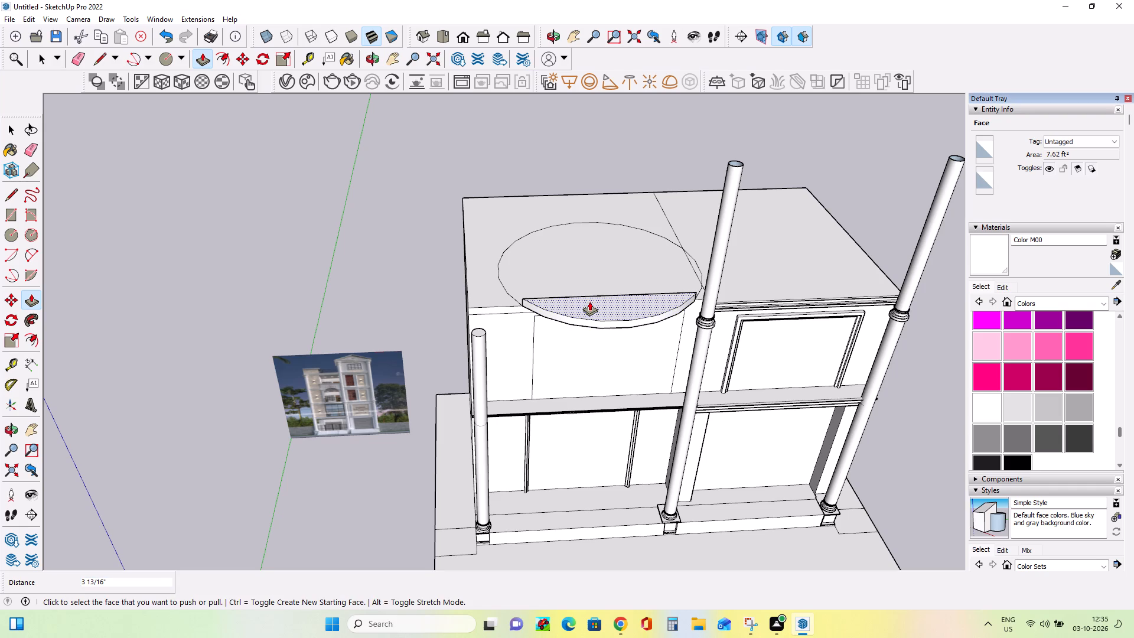
Pull the circle segment overhanging the roof's front edge up by about a further 2 1/16".
{"action": "middle_click_drag", "start_coordinate": [630, 323], "coordinate": [631, 286]}
{"action": "left_click", "coordinate": [619, 282]}
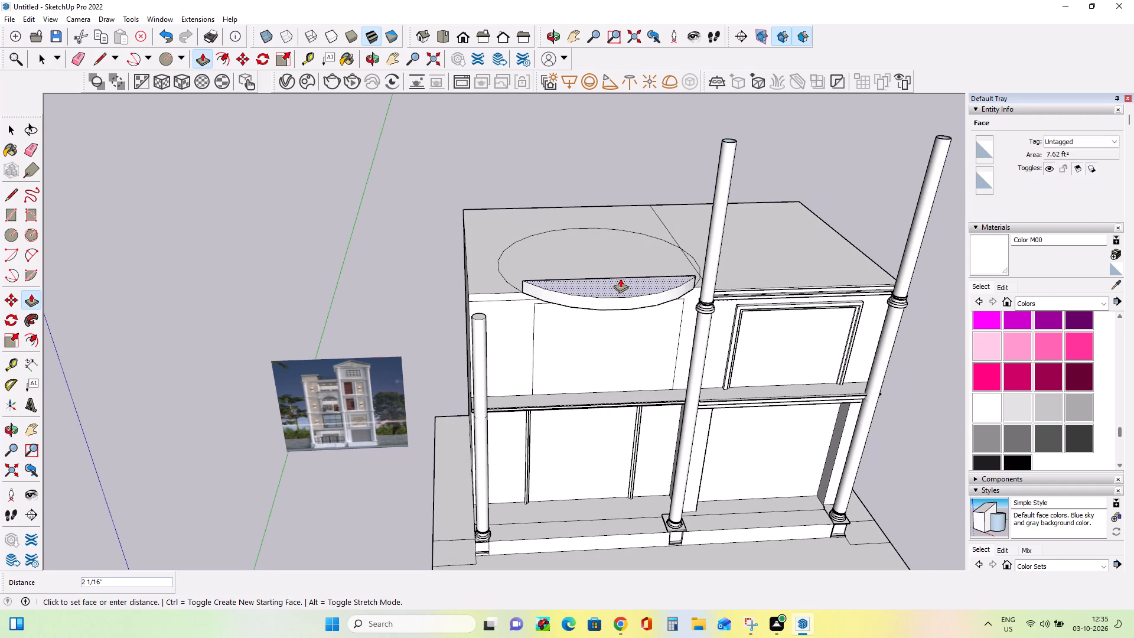
{"action": "left_click", "coordinate": [620, 278]}
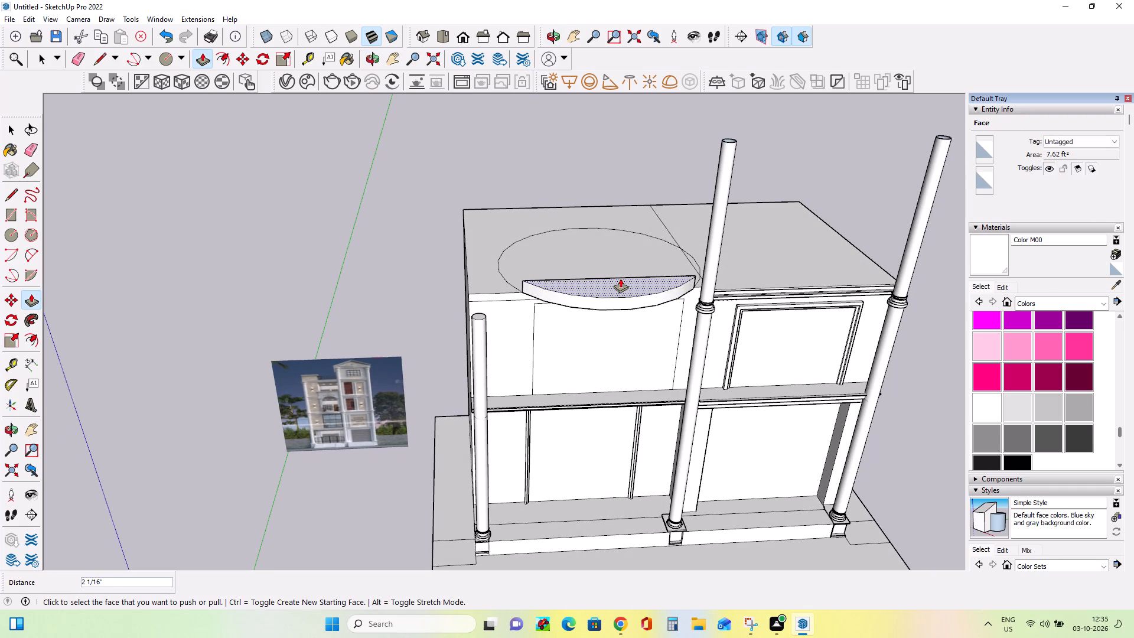
{"action": "middle_click_drag", "start_coordinate": [627, 307], "coordinate": [626, 258]}
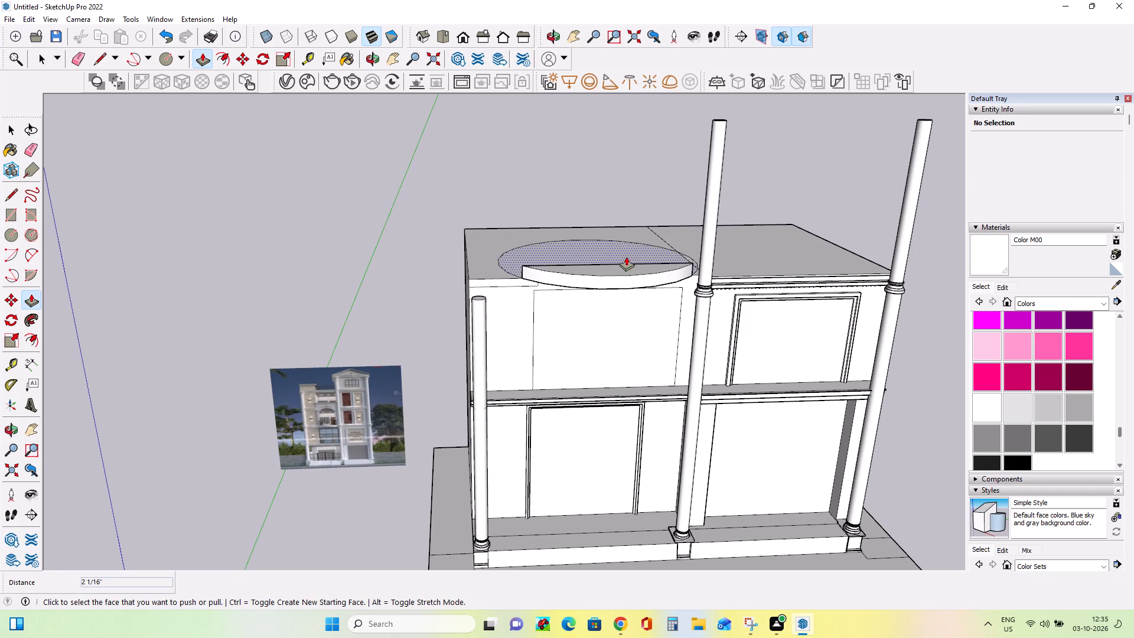
{"action": "middle_click_drag", "start_coordinate": [626, 256], "coordinate": [631, 262]}
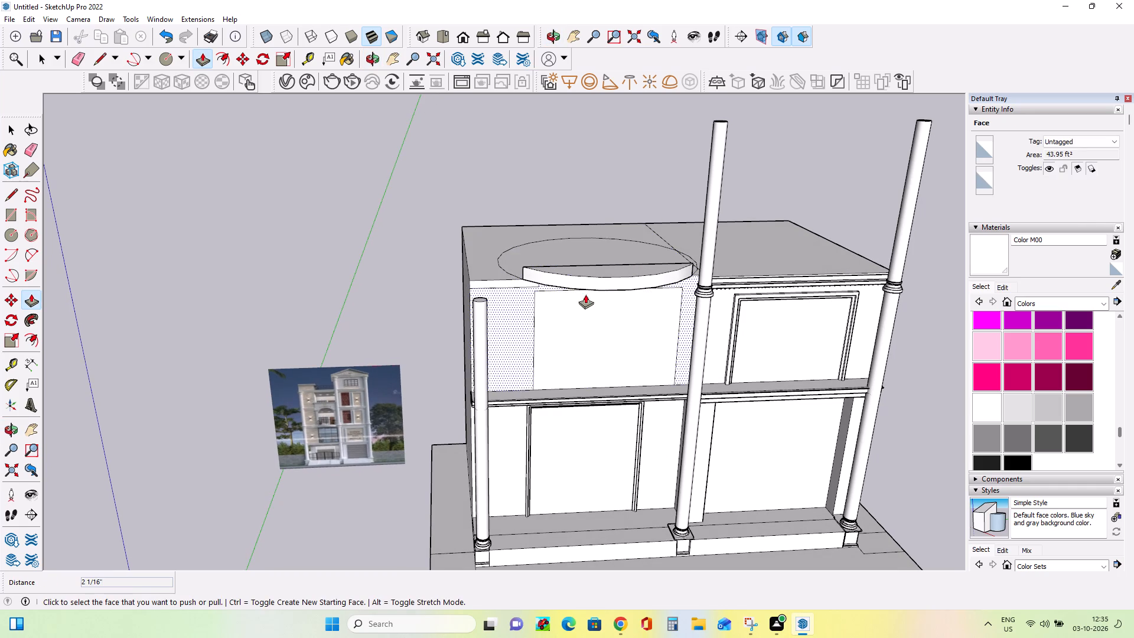
Draw a second circle of about 3' 9 7/8" radius on the roof, just inside the existing circle.
{"action": "left_click", "coordinate": [11, 235]}
{"action": "middle_click_drag", "start_coordinate": [680, 291], "coordinate": [664, 356]}
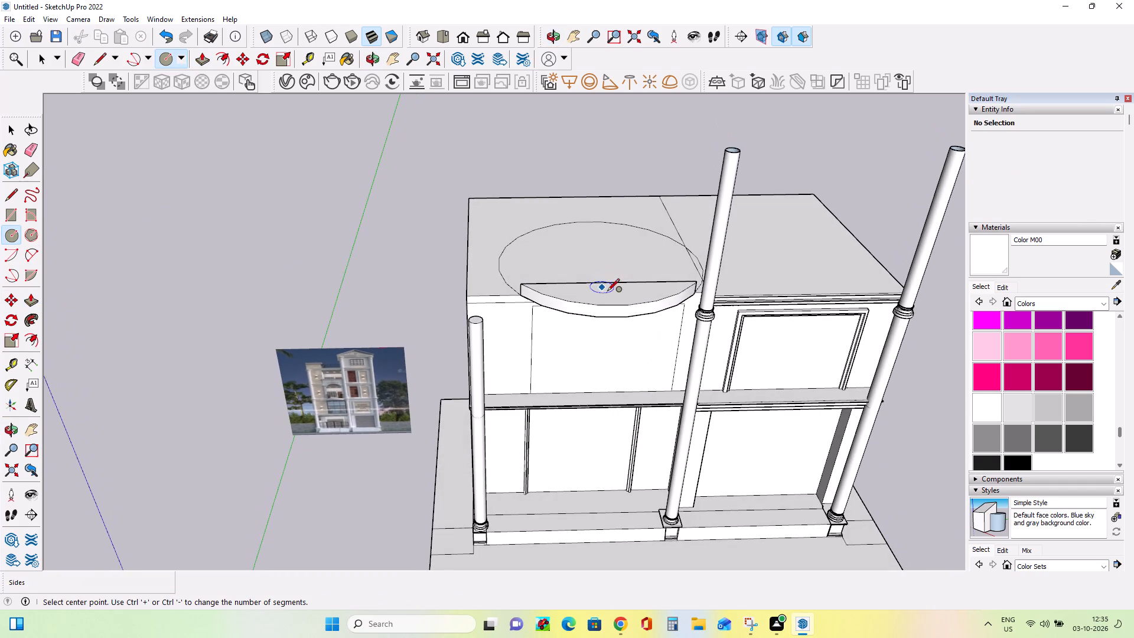
{"action": "left_click", "coordinate": [610, 294]}
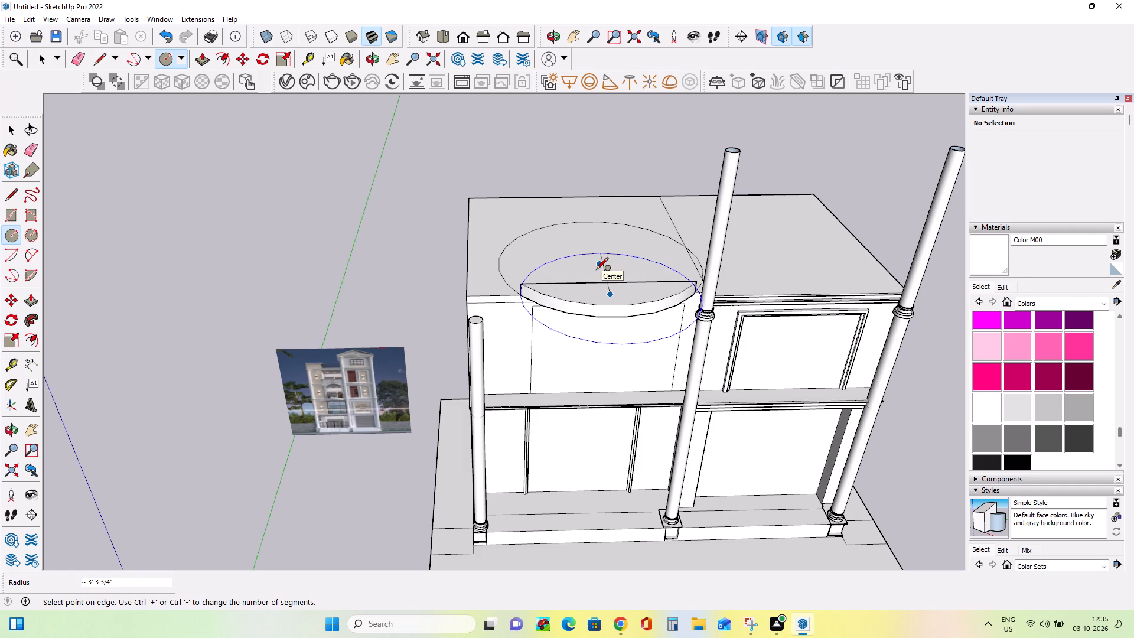
{"action": "key", "text": "Escape"}
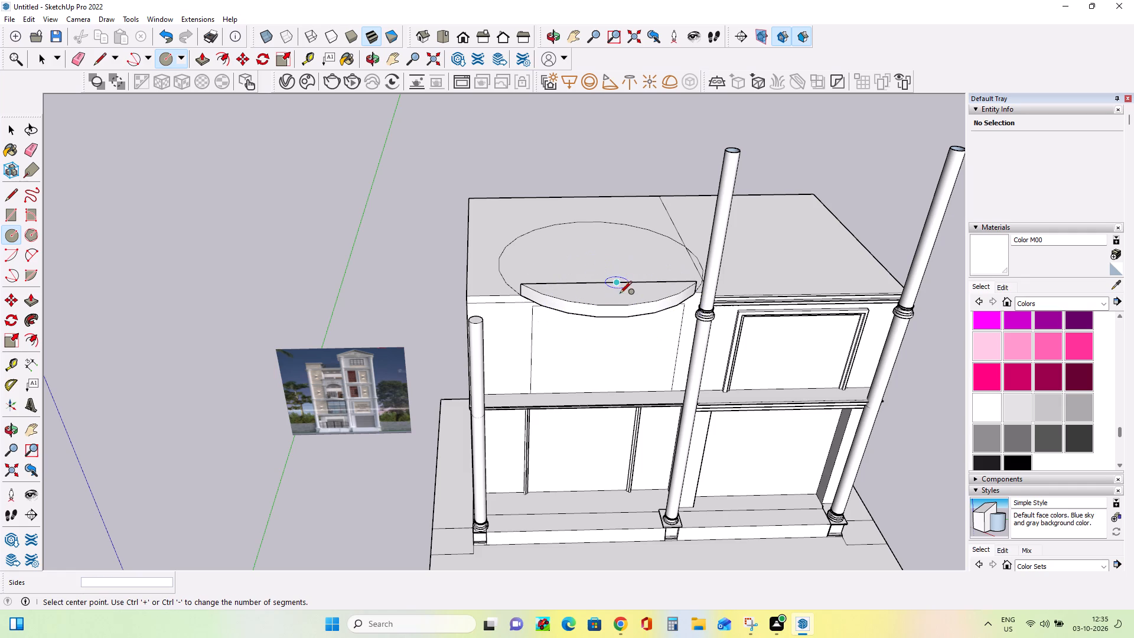
{"action": "middle_click_drag", "start_coordinate": [611, 303], "coordinate": [621, 309]}
{"action": "scroll", "coordinate": [624, 287], "scroll_direction": "up", "scroll_amount": 6}
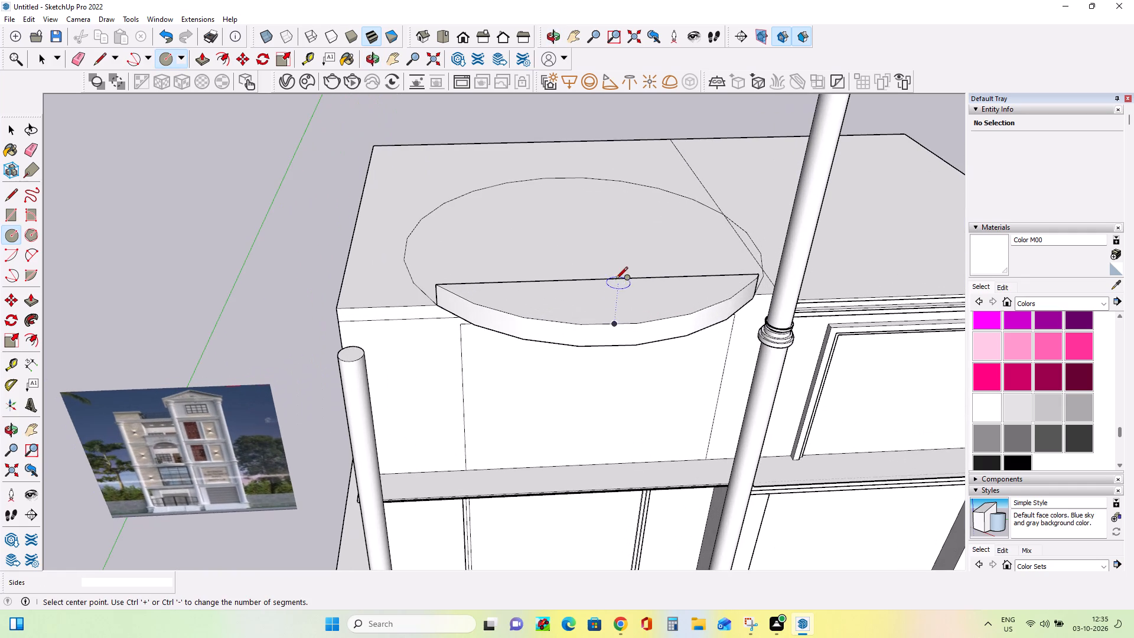
{"action": "left_click", "coordinate": [585, 240]}
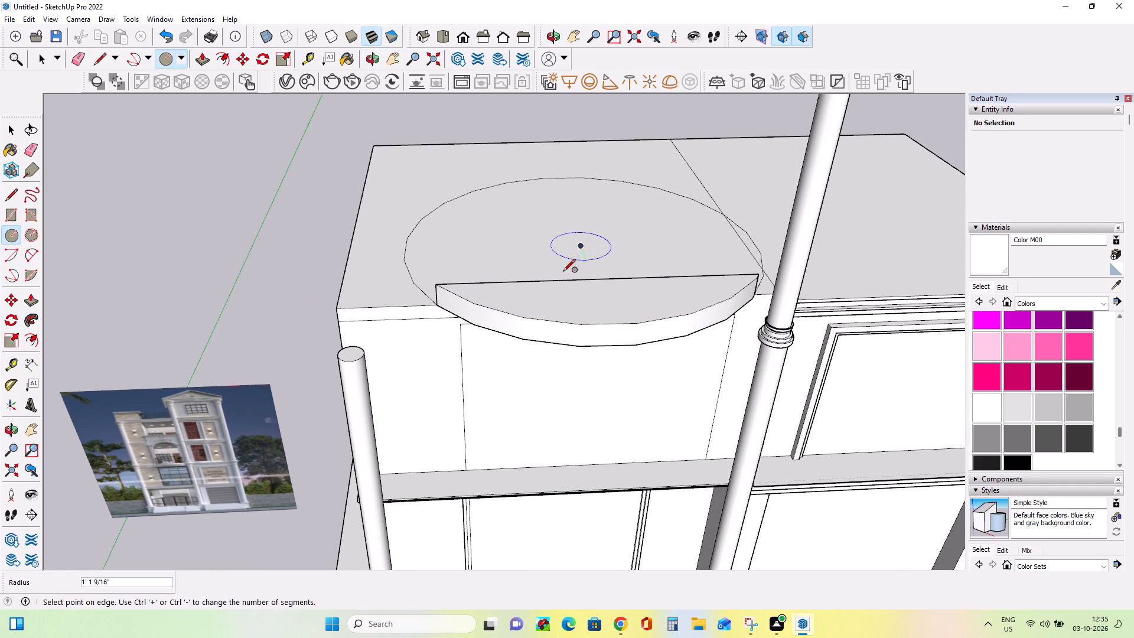
{"action": "left_click", "coordinate": [551, 313]}
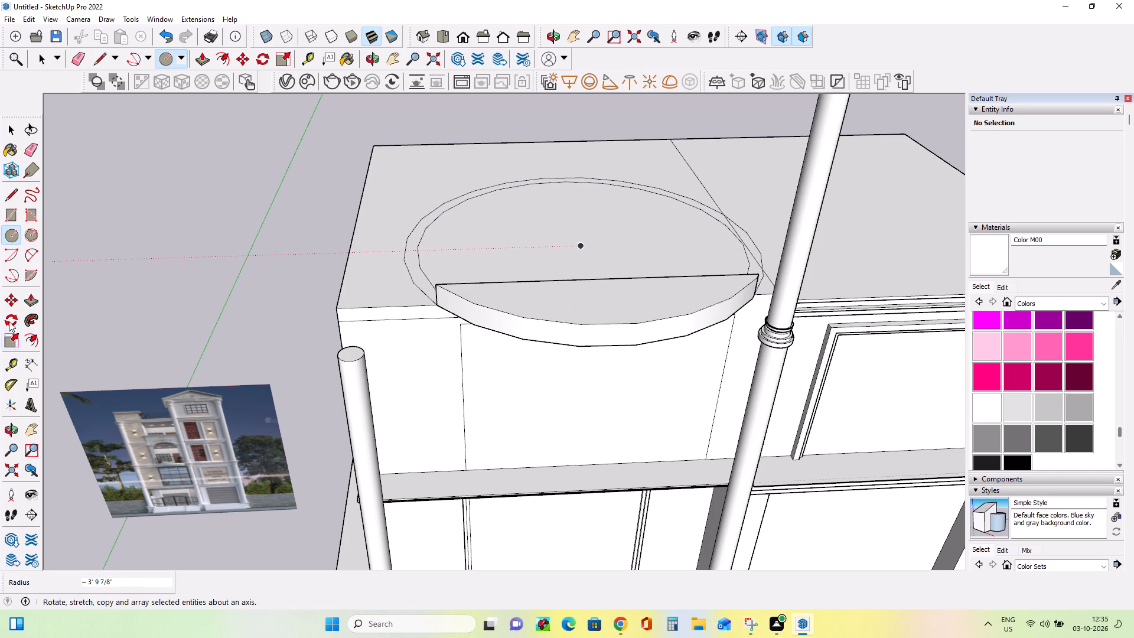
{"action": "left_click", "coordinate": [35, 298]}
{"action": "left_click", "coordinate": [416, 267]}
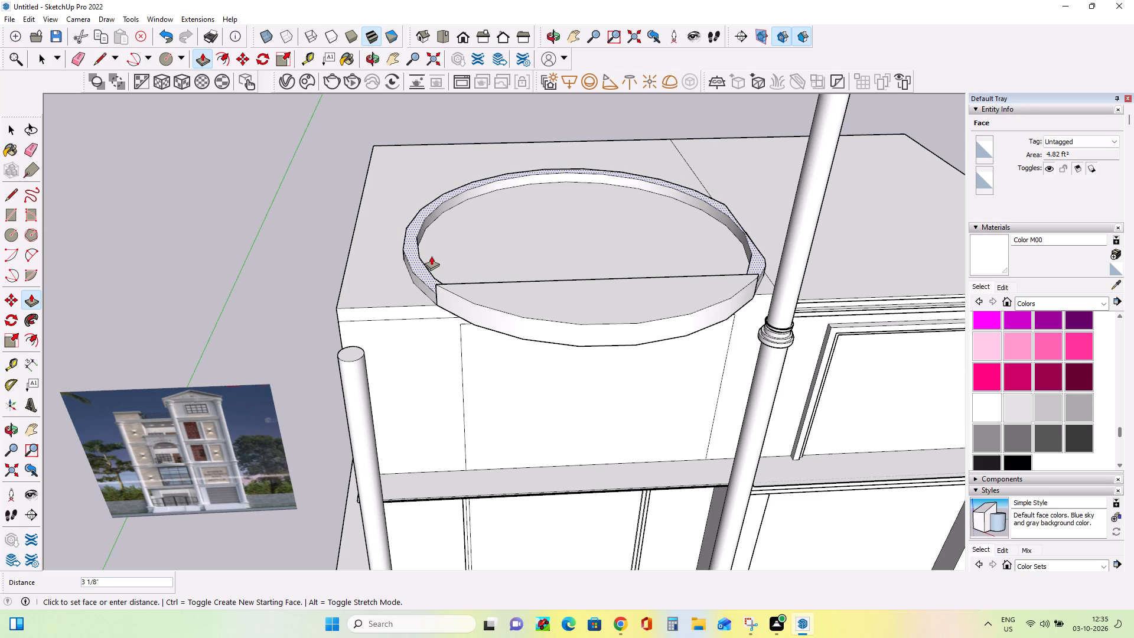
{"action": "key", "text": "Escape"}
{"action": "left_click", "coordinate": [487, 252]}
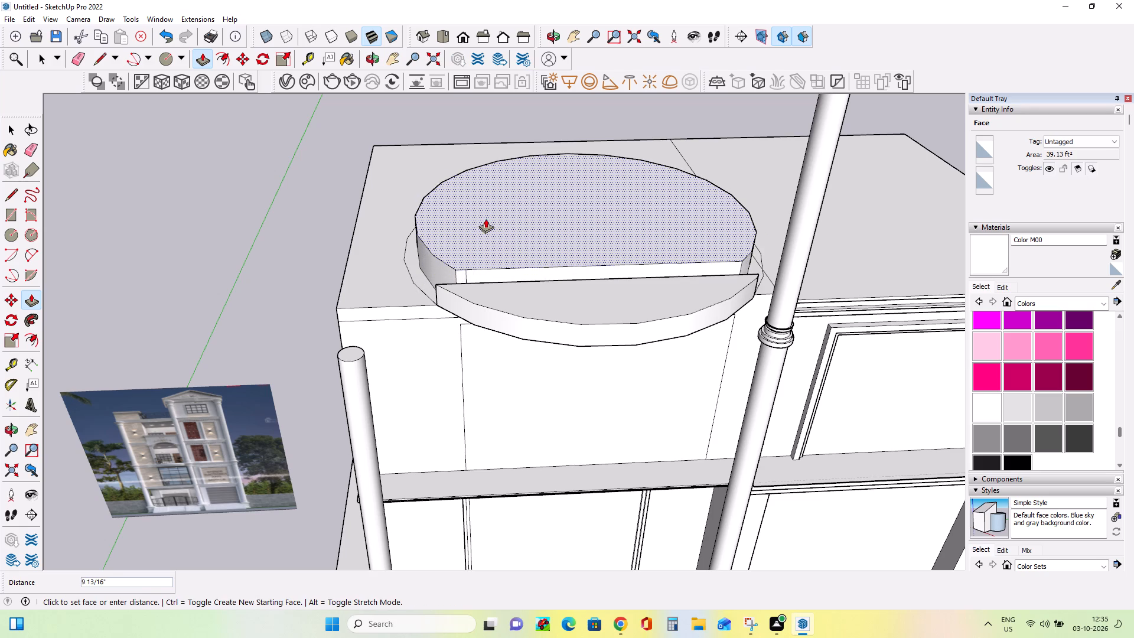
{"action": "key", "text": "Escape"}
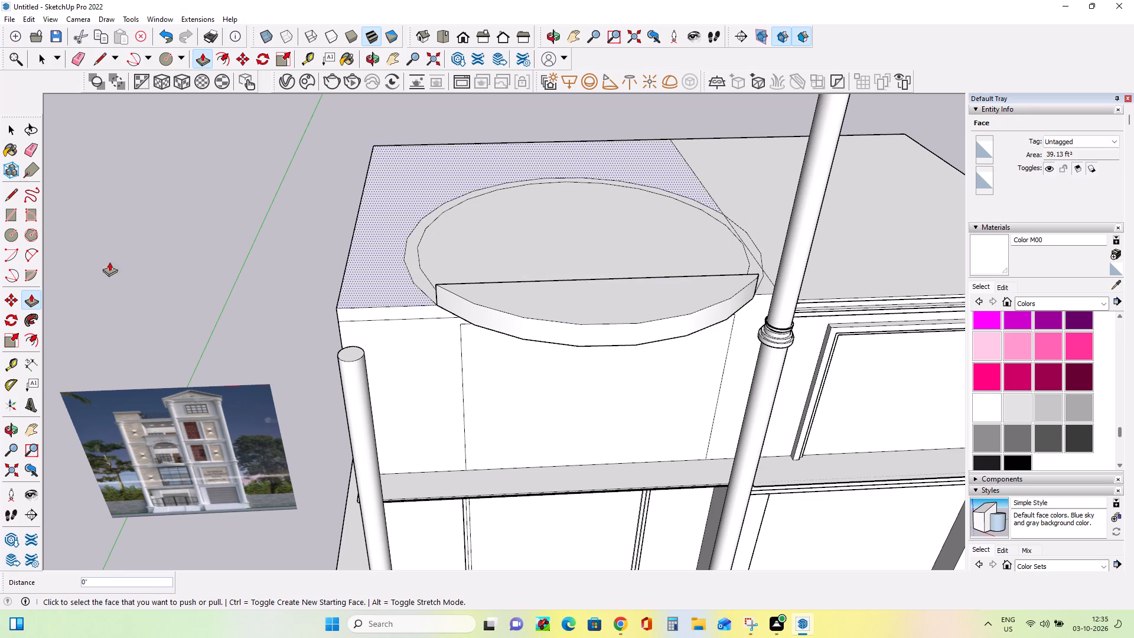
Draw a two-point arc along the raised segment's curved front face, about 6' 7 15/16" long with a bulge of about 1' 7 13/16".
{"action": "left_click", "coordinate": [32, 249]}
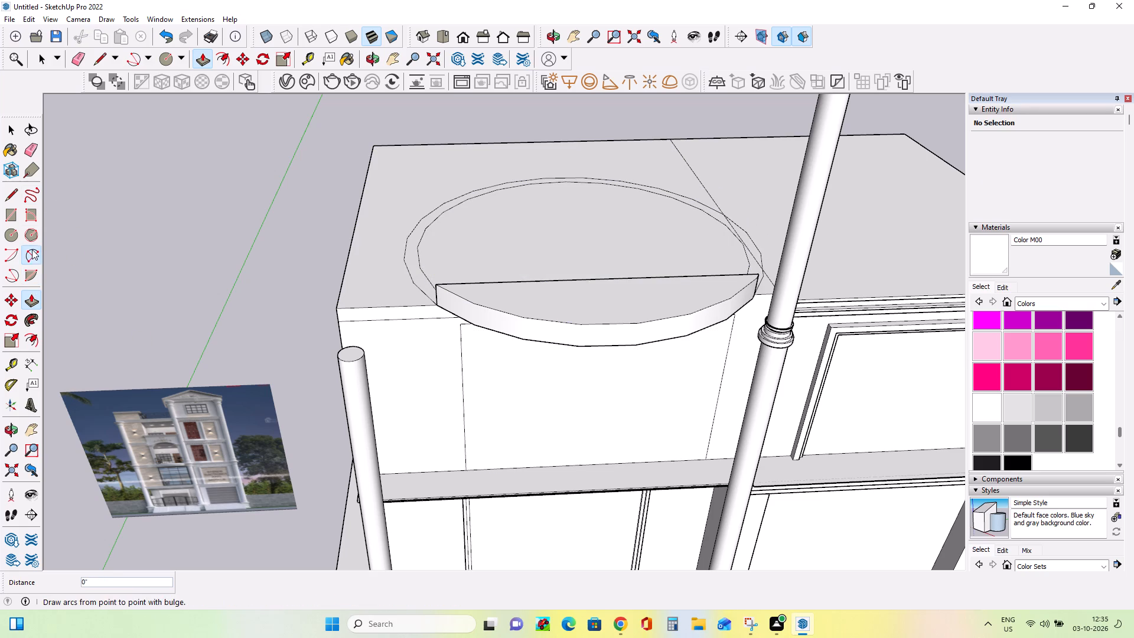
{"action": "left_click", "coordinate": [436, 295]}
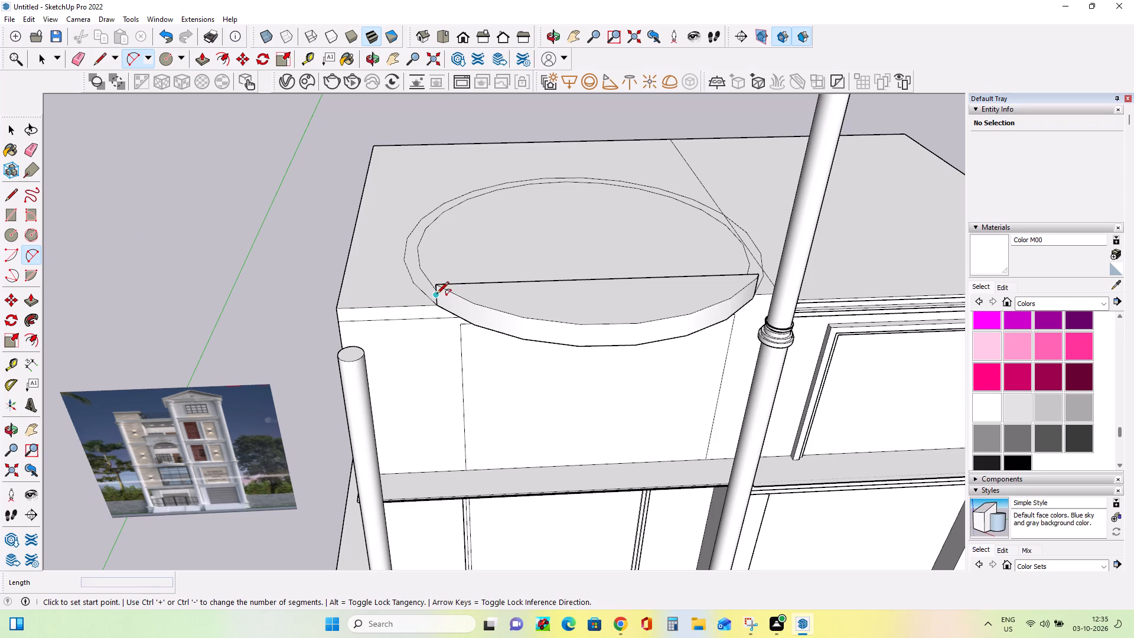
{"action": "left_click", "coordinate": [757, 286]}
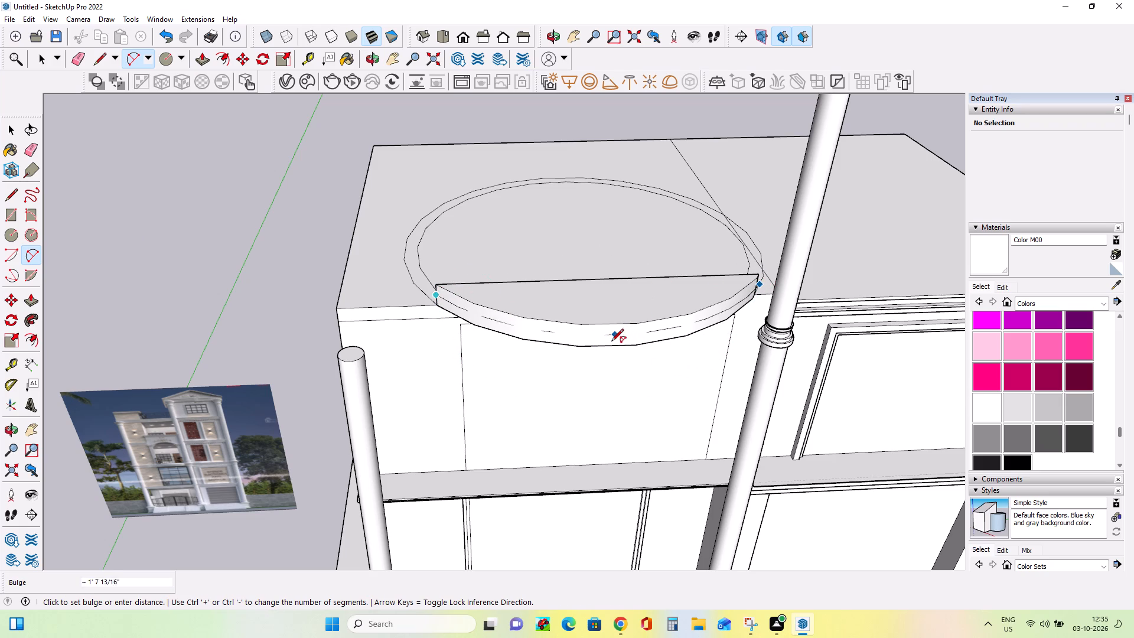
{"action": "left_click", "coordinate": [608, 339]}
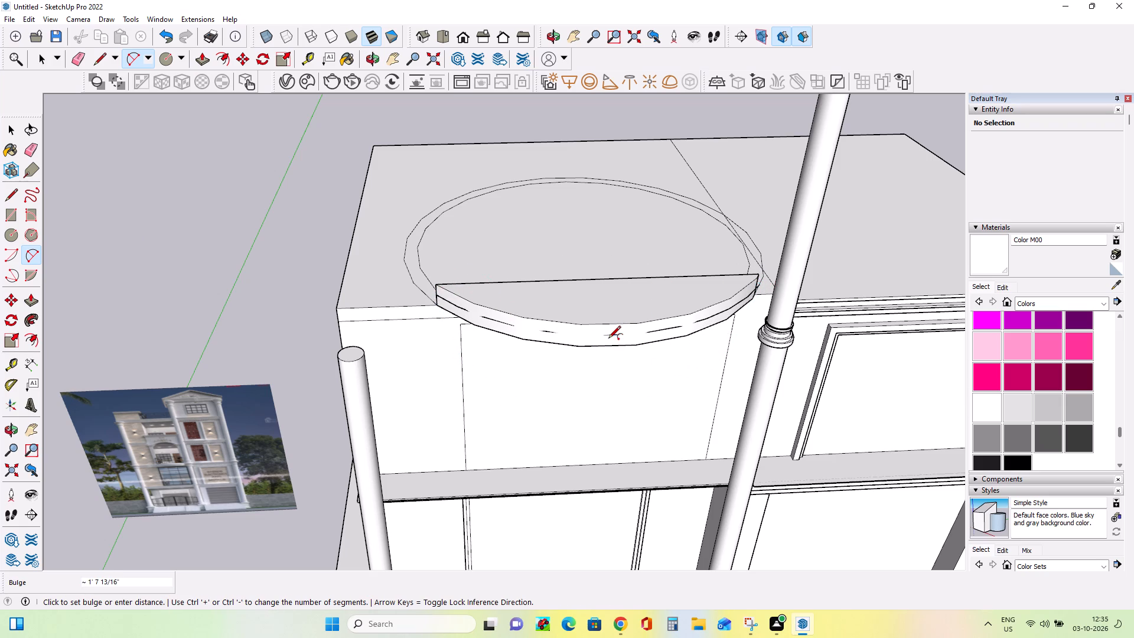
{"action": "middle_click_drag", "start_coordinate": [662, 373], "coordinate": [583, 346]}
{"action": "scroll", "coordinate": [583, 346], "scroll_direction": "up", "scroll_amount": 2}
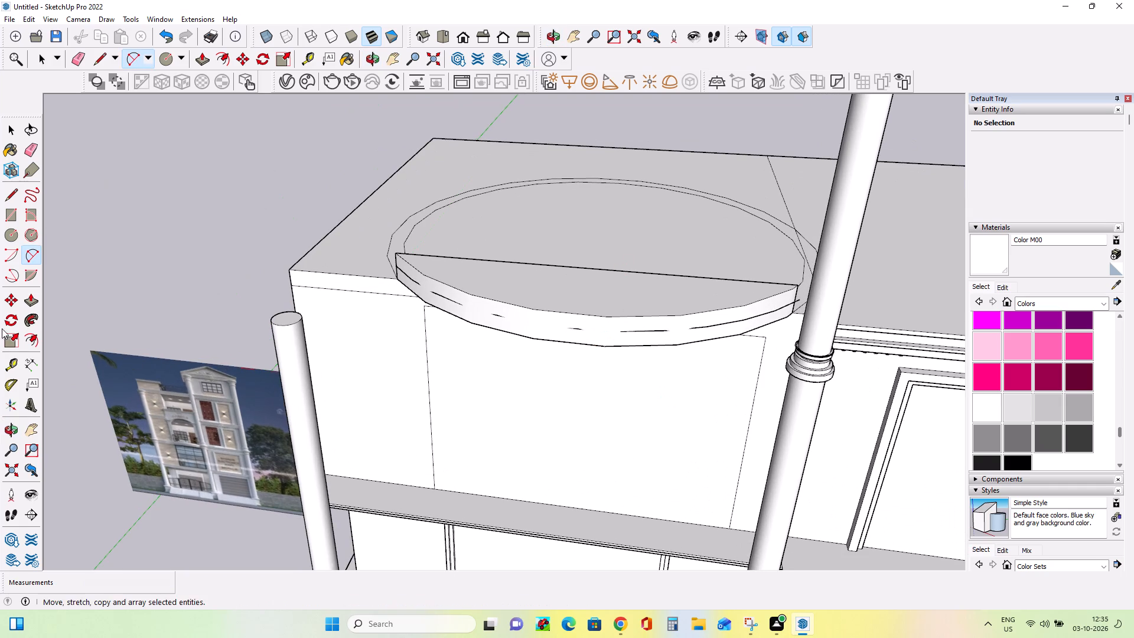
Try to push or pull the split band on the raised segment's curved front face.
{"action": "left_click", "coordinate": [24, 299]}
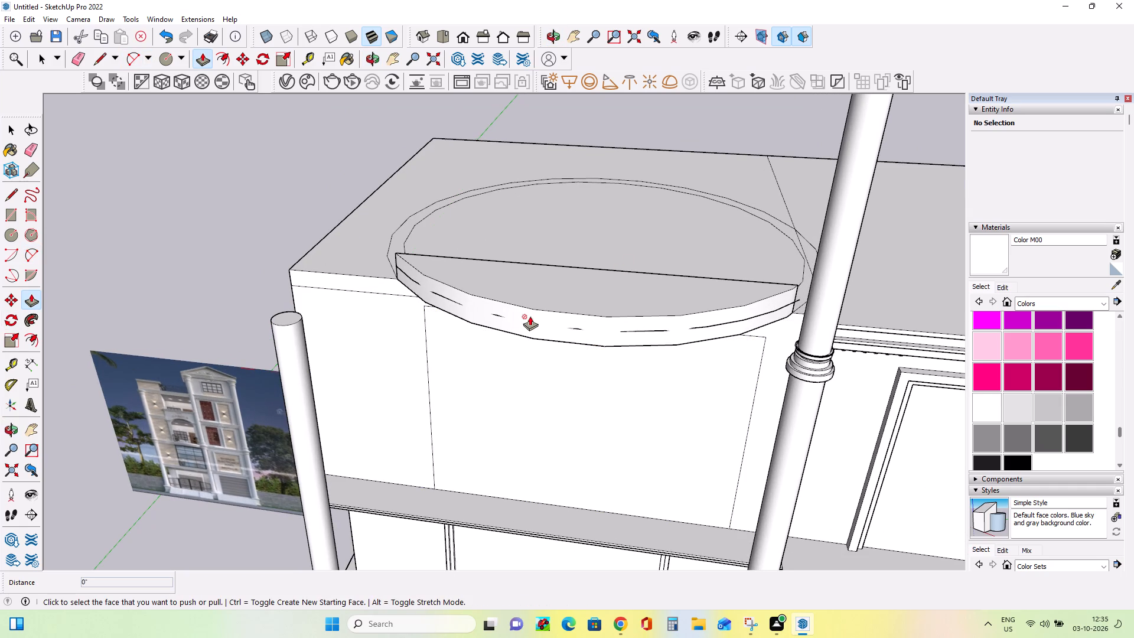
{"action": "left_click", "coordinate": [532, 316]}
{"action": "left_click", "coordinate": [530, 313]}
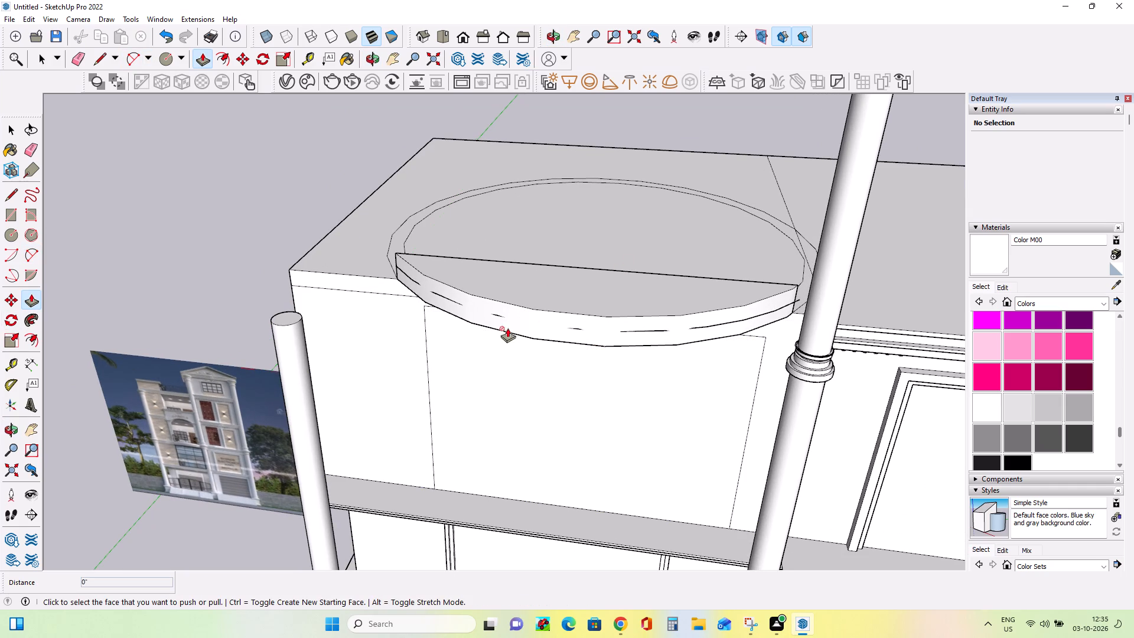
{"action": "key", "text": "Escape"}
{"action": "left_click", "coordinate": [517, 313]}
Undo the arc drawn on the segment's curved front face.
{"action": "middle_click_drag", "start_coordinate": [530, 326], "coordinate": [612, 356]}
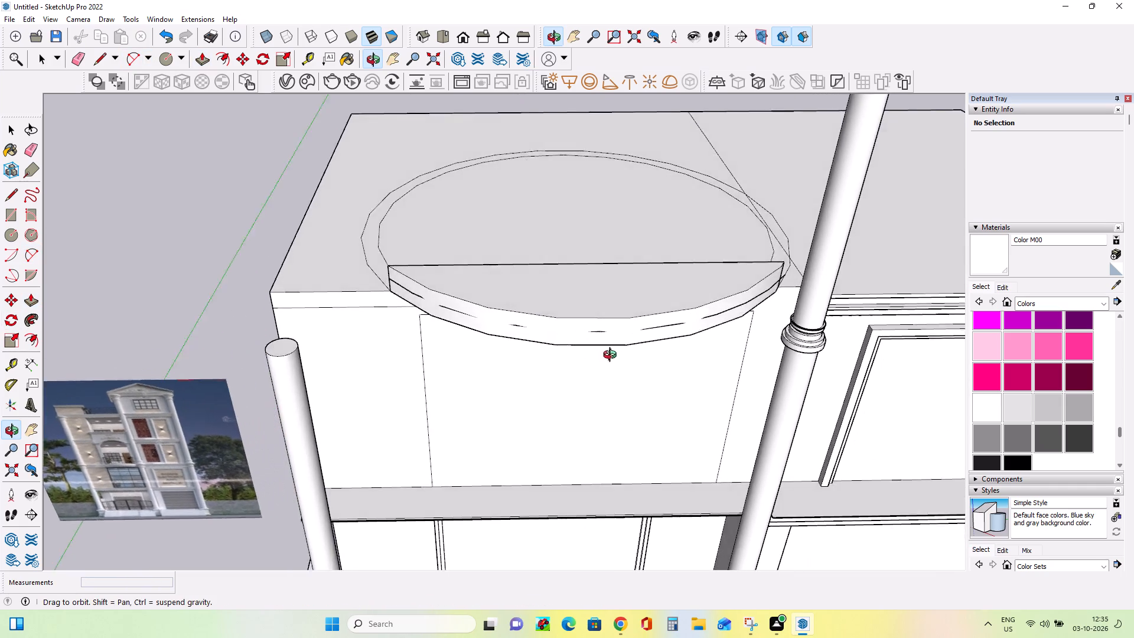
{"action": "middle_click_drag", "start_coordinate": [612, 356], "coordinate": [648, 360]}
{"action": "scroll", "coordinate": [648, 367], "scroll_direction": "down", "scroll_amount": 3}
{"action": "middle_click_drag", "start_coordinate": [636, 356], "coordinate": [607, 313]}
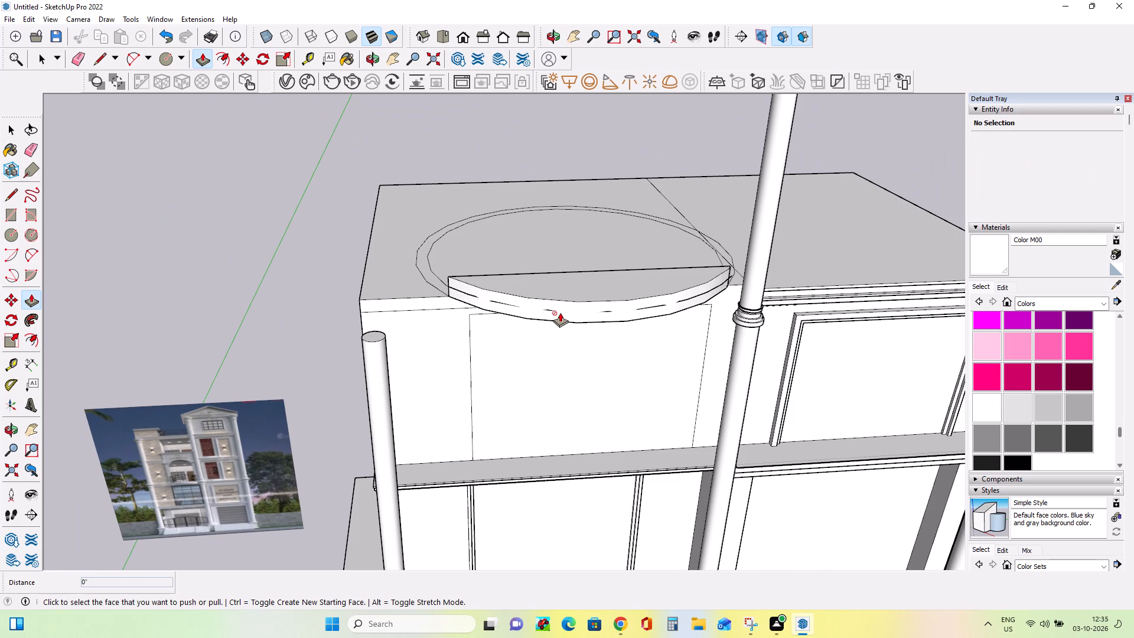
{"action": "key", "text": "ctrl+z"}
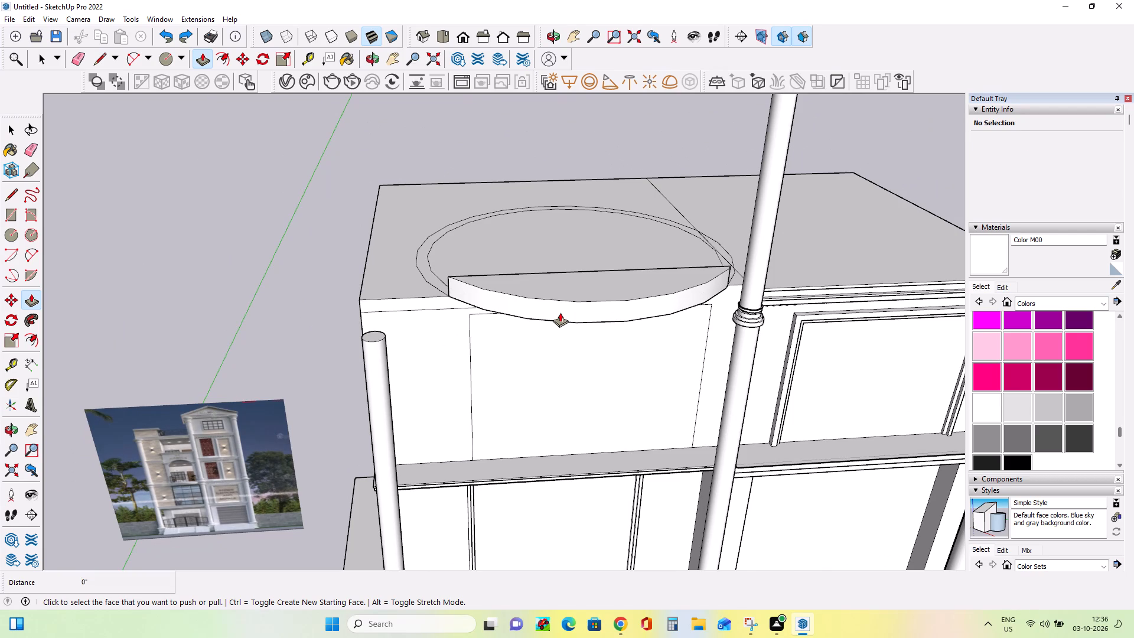
Push the top of the overhanging circle segment down by about 2 3/16".
{"action": "left_click", "coordinate": [585, 289]}
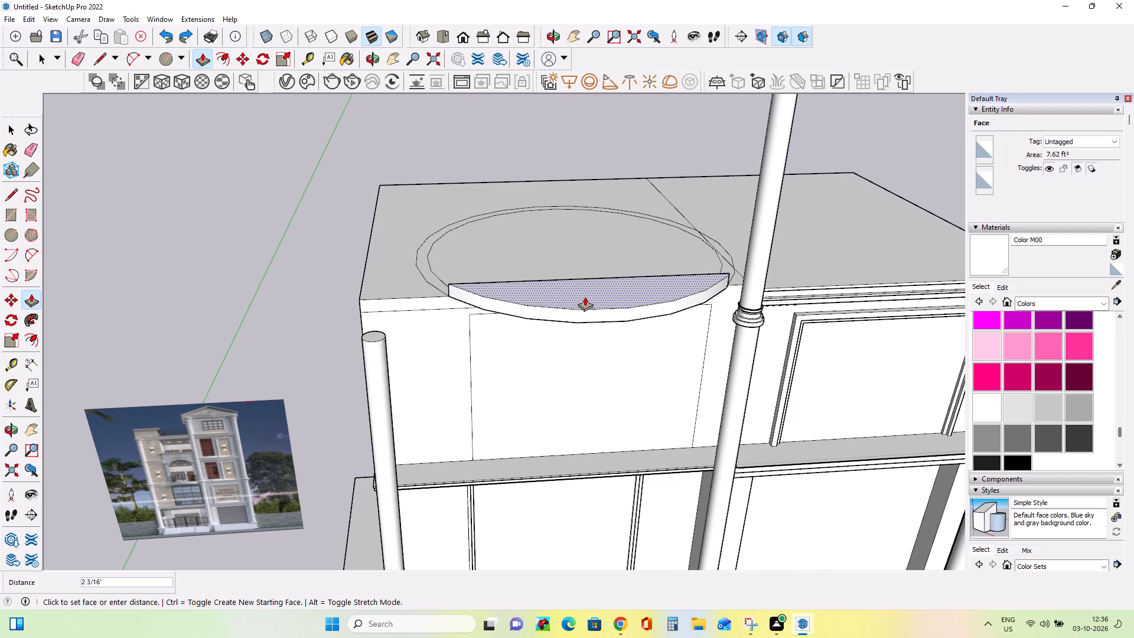
{"action": "left_click", "coordinate": [585, 297]}
{"action": "middle_click_drag", "start_coordinate": [609, 325], "coordinate": [609, 333]}
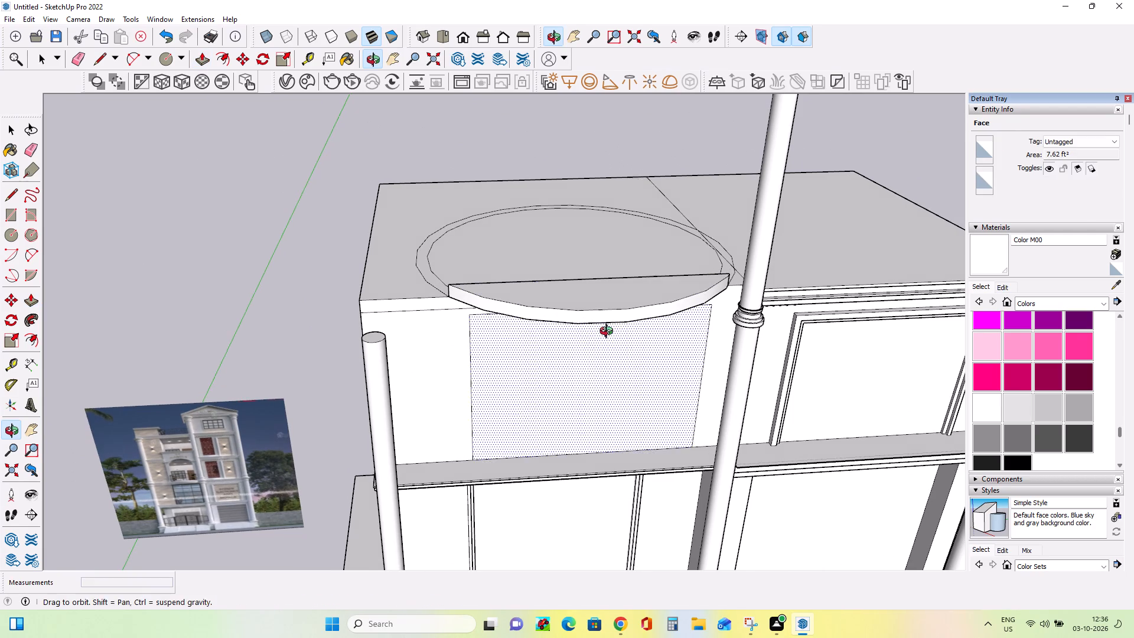
{"action": "middle_click_drag", "start_coordinate": [609, 333], "coordinate": [609, 334]}
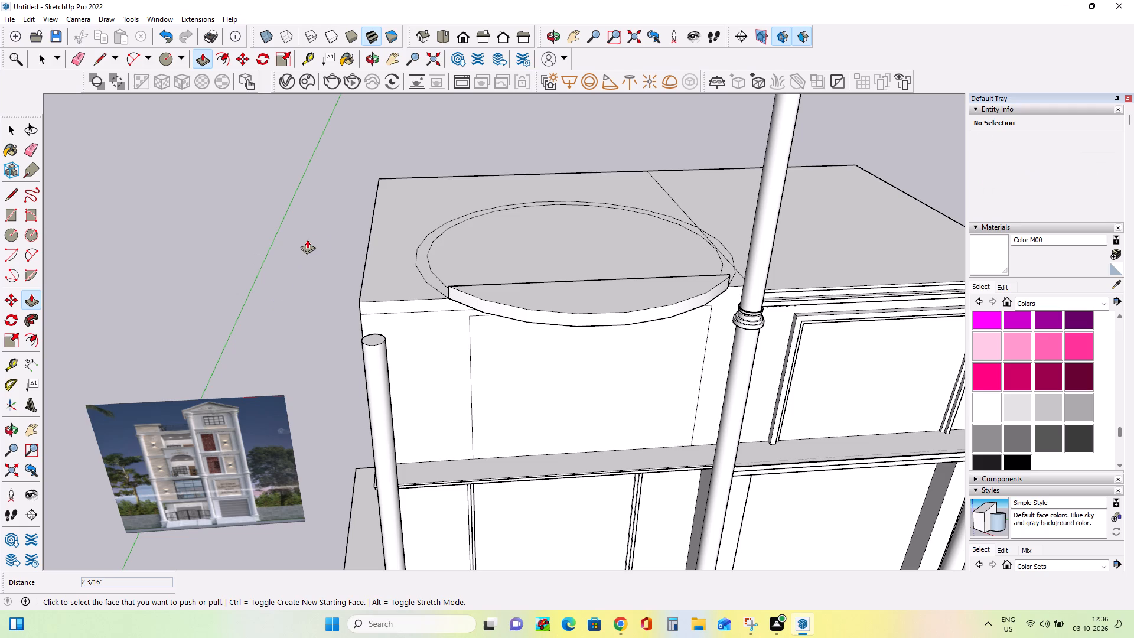
Pull the ring between the two roof circles up by about 7 13/16".
{"action": "left_click", "coordinate": [438, 279]}
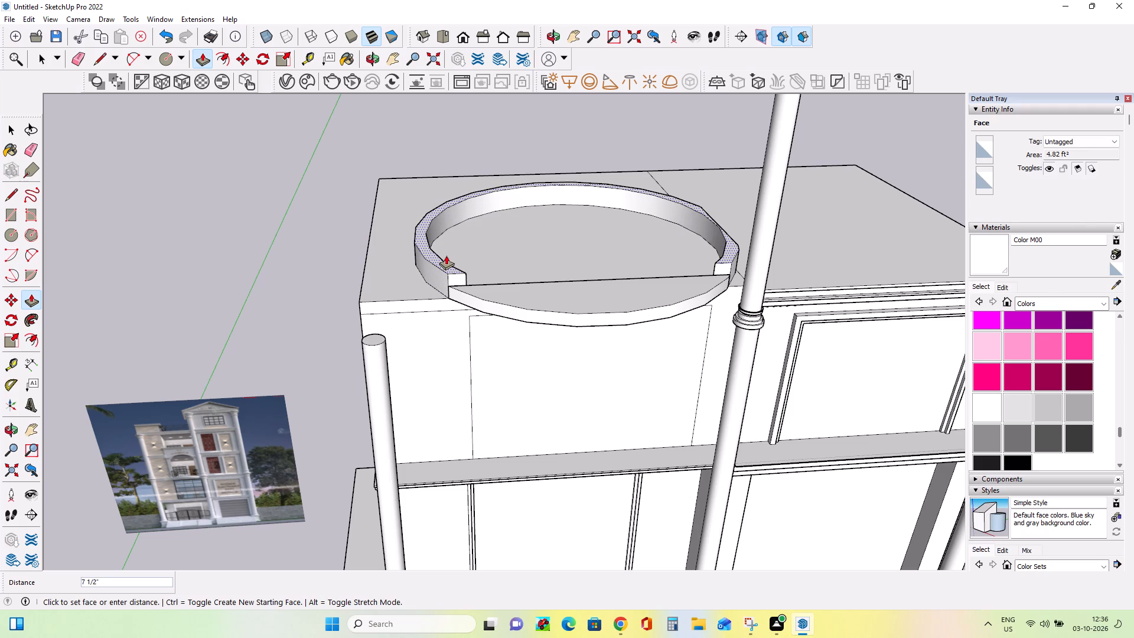
{"action": "left_click", "coordinate": [446, 254]}
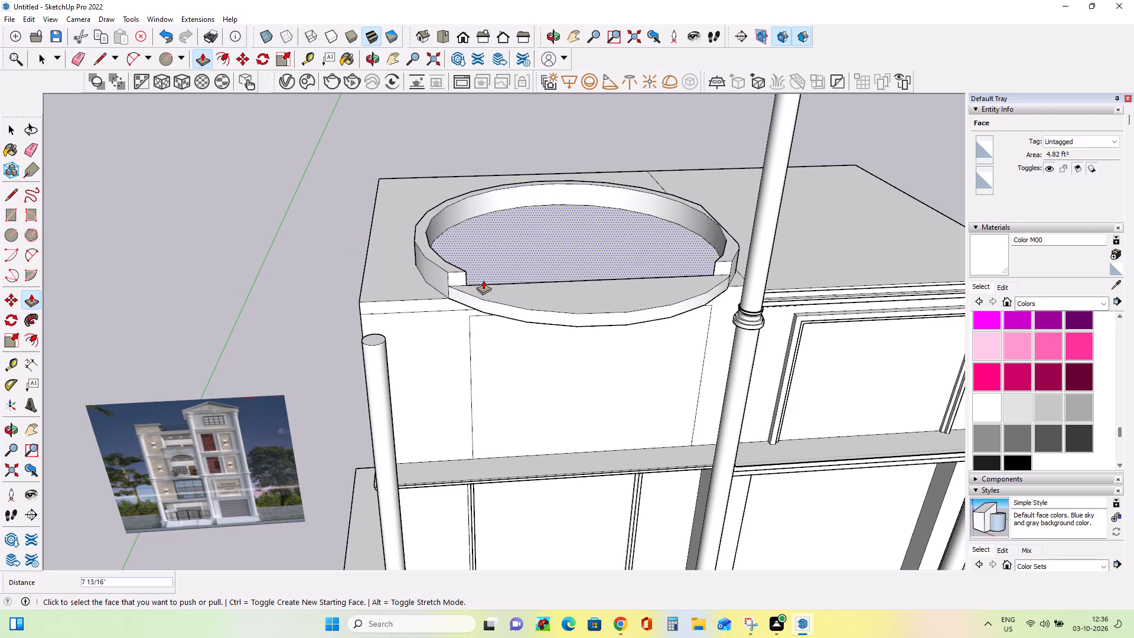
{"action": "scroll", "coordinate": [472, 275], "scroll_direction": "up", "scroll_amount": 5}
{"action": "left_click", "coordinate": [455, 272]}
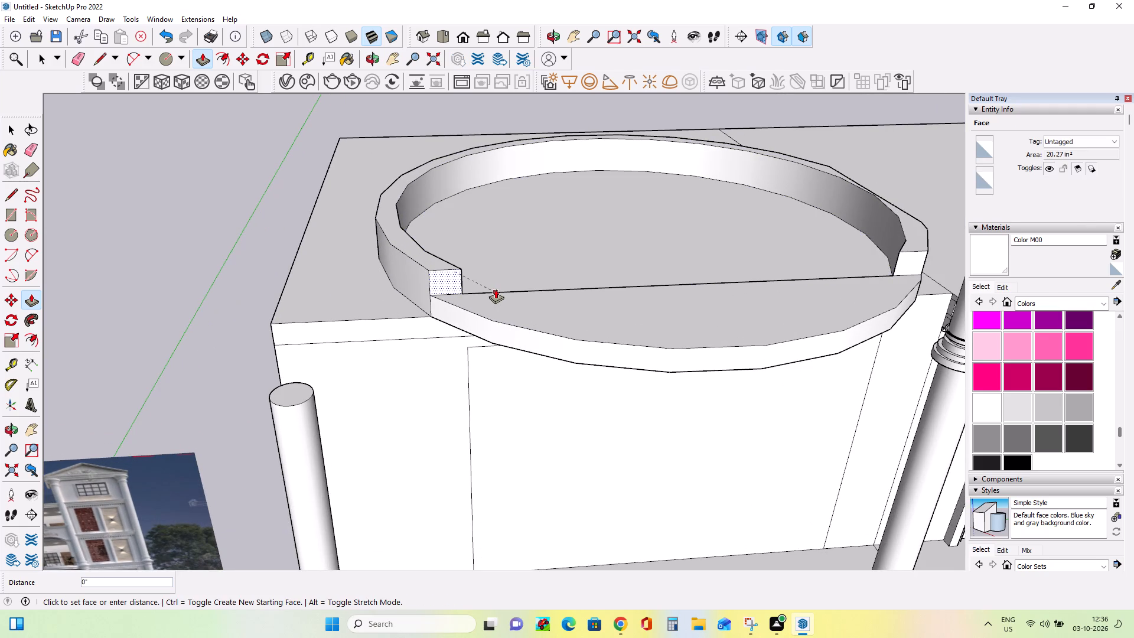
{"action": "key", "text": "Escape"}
Push the top of the raised ring down by about 4 1/8", level with the front segment's top.
{"action": "middle_click_drag", "start_coordinate": [517, 305], "coordinate": [483, 272]}
{"action": "scroll", "coordinate": [483, 272], "scroll_direction": "down", "scroll_amount": 8}
{"action": "middle_click_drag", "start_coordinate": [513, 353], "coordinate": [535, 295]}
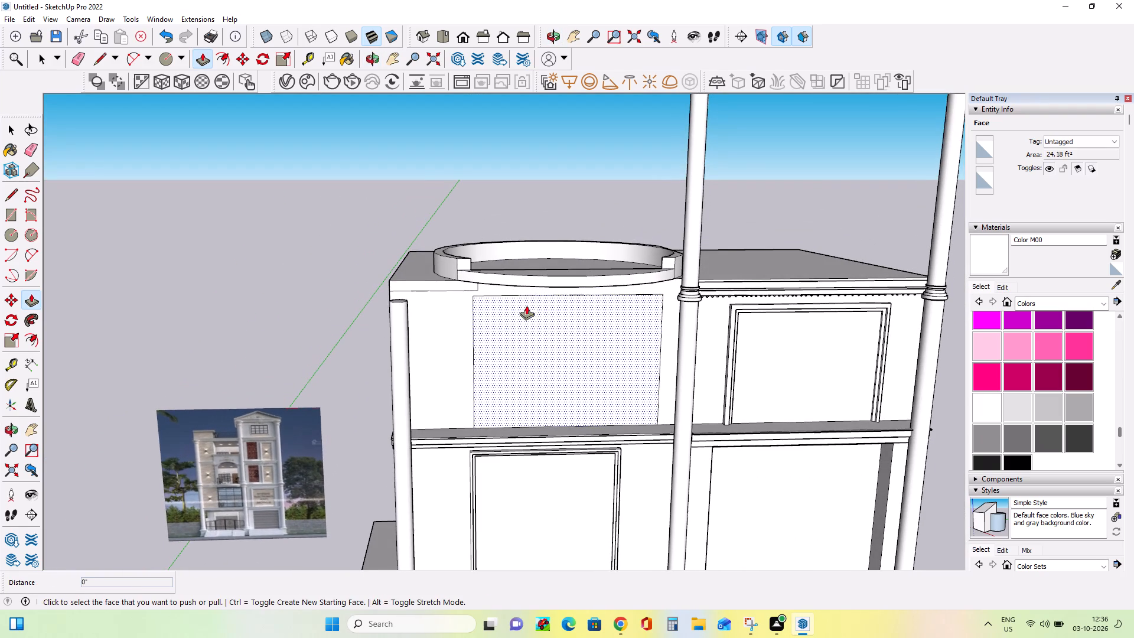
{"action": "middle_click_drag", "start_coordinate": [527, 308], "coordinate": [536, 288]}
{"action": "middle_click", "coordinate": [536, 288]}
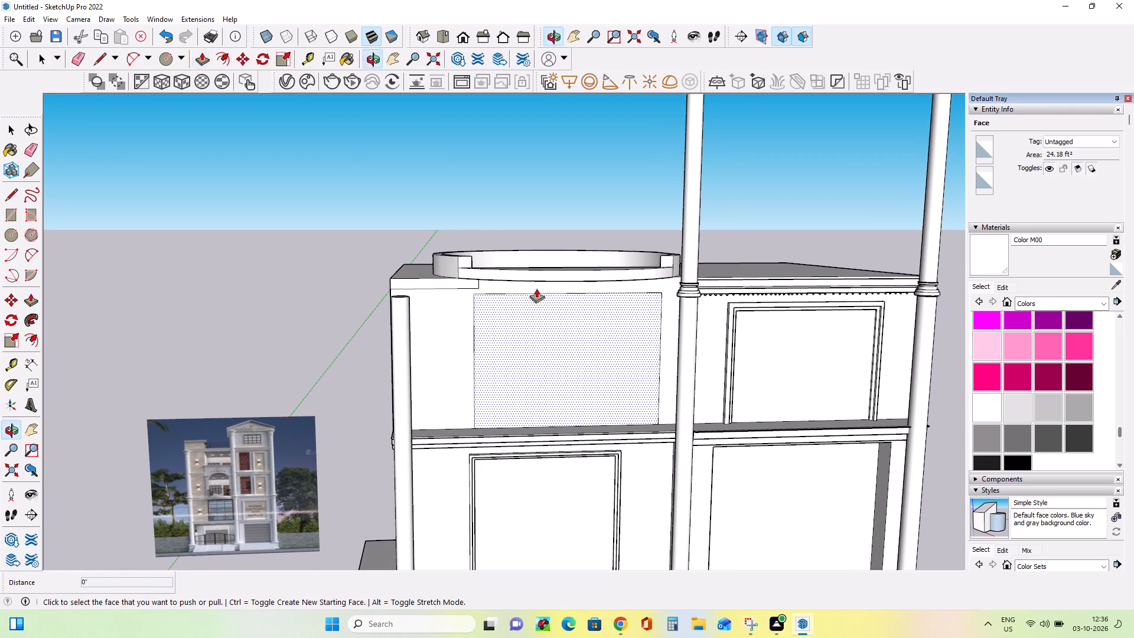
{"action": "middle_click", "coordinate": [536, 288]}
{"action": "scroll", "coordinate": [481, 290], "scroll_direction": "up", "scroll_amount": 4}
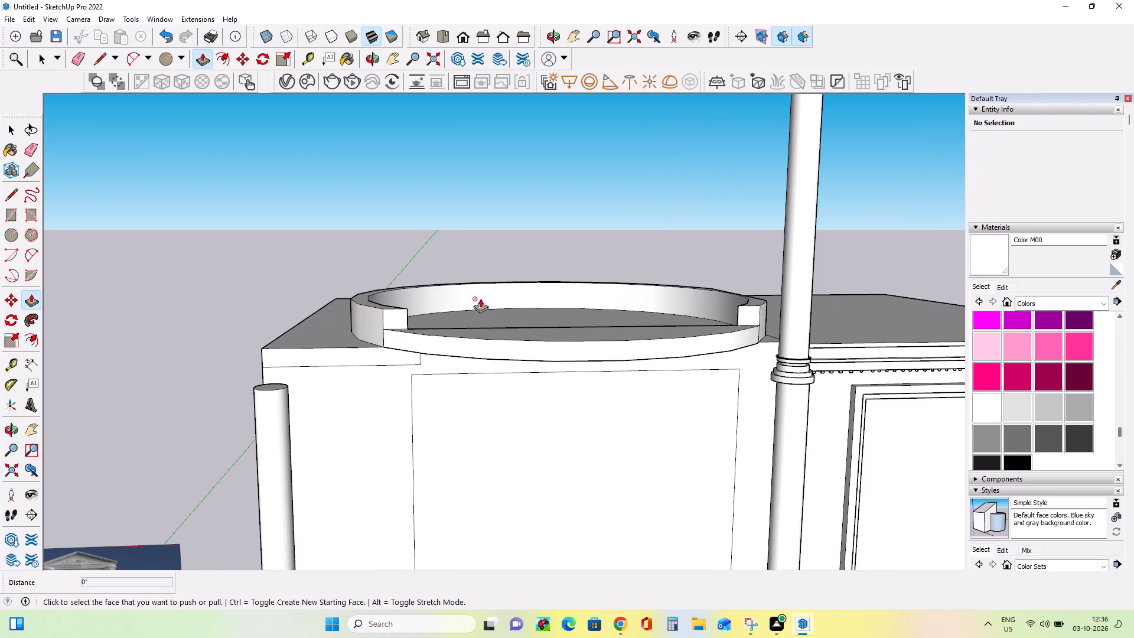
{"action": "left_click", "coordinate": [381, 303]}
{"action": "middle_click_drag", "start_coordinate": [460, 332], "coordinate": [489, 493]}
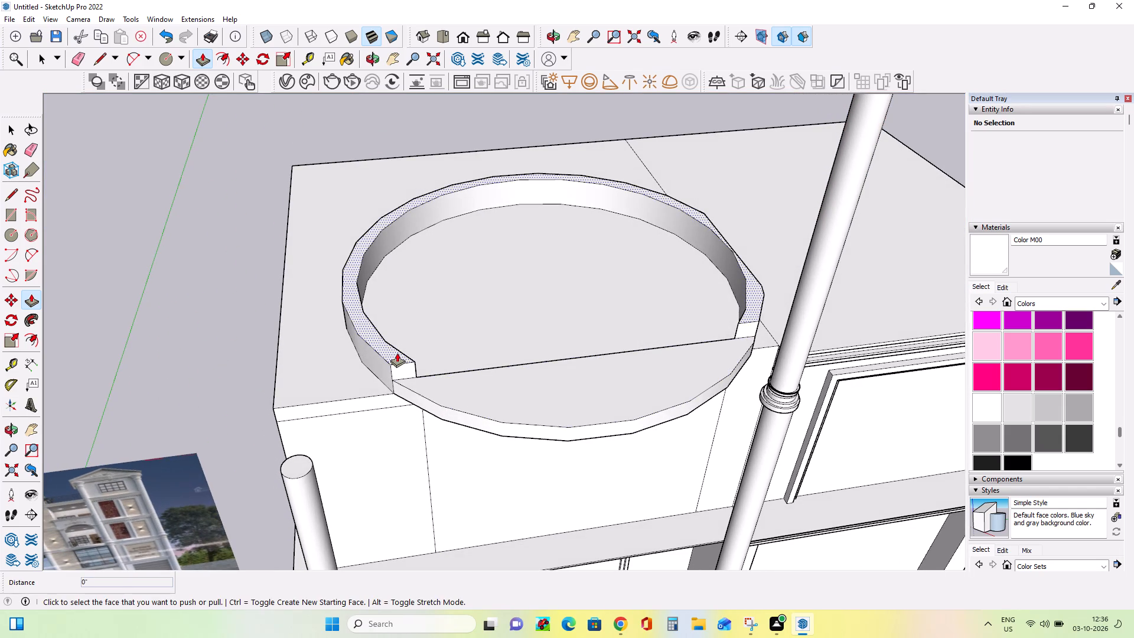
{"action": "left_click", "coordinate": [397, 353]}
{"action": "left_click", "coordinate": [429, 378]}
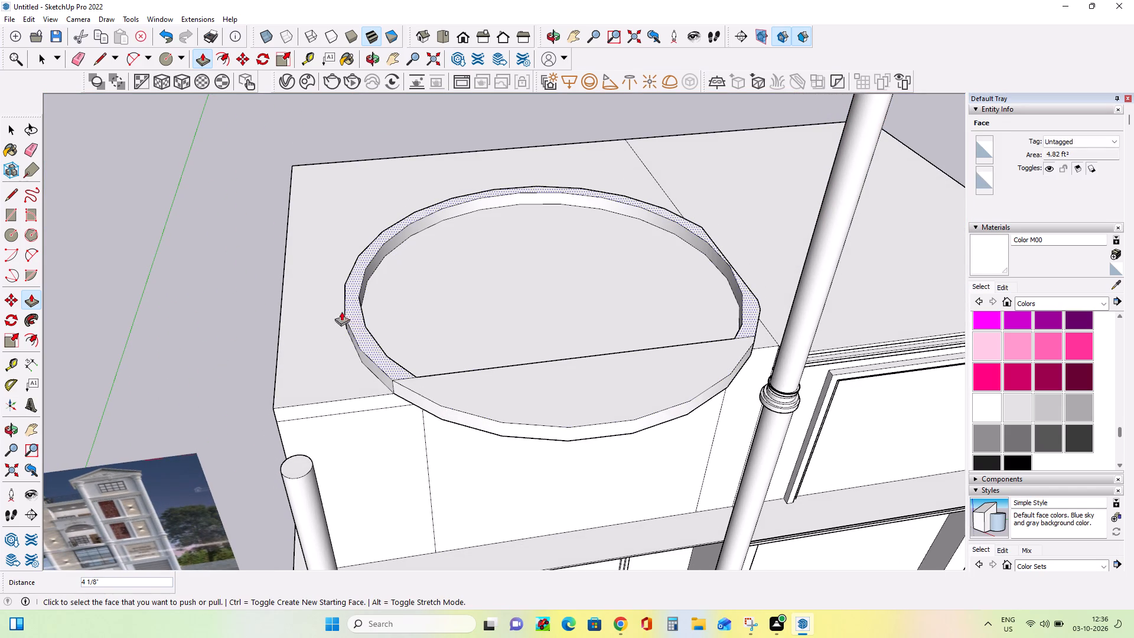
Push the top of the raised ring down by about 3 11/16", flush with the roof.
{"action": "left_click", "coordinate": [363, 328]}
{"action": "left_click", "coordinate": [351, 353]}
Offset the outline of the front circle segment's top face inward by about 2 1/4".
{"action": "middle_click_drag", "start_coordinate": [380, 388], "coordinate": [372, 292]}
{"action": "middle_click_drag", "start_coordinate": [499, 358], "coordinate": [488, 408]}
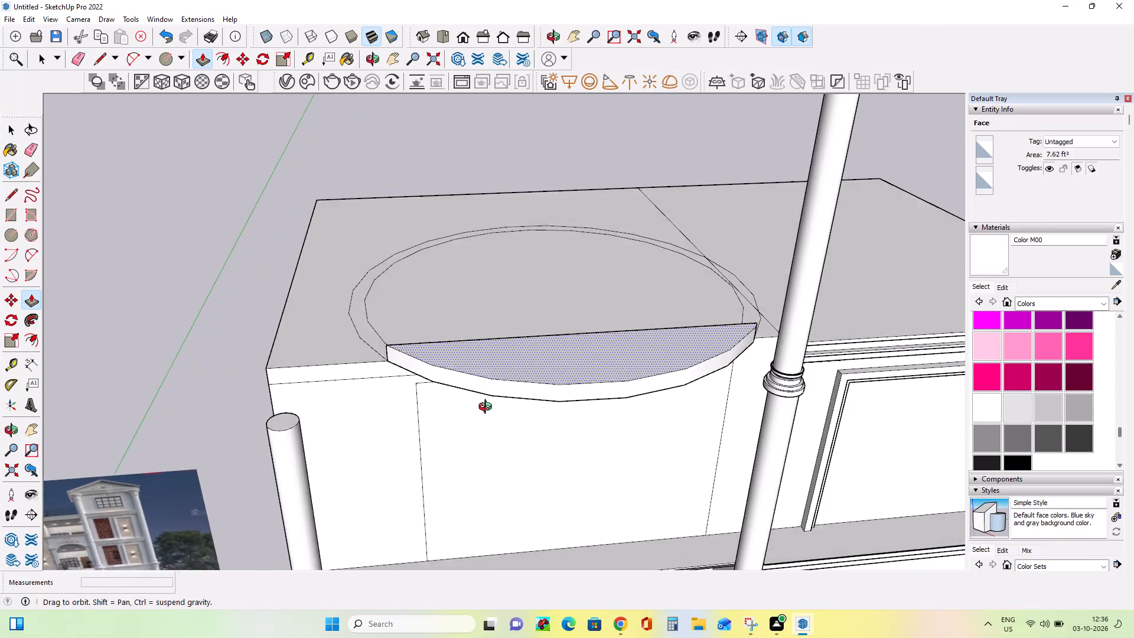
{"action": "middle_click_drag", "start_coordinate": [488, 408], "coordinate": [481, 432]}
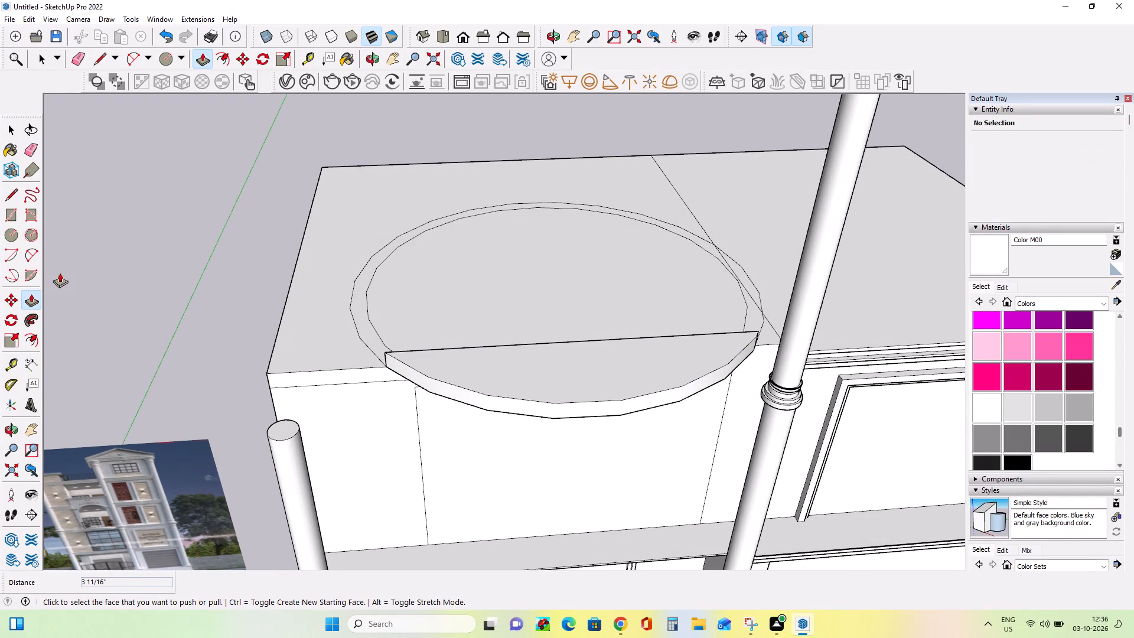
{"action": "left_click", "coordinate": [38, 334]}
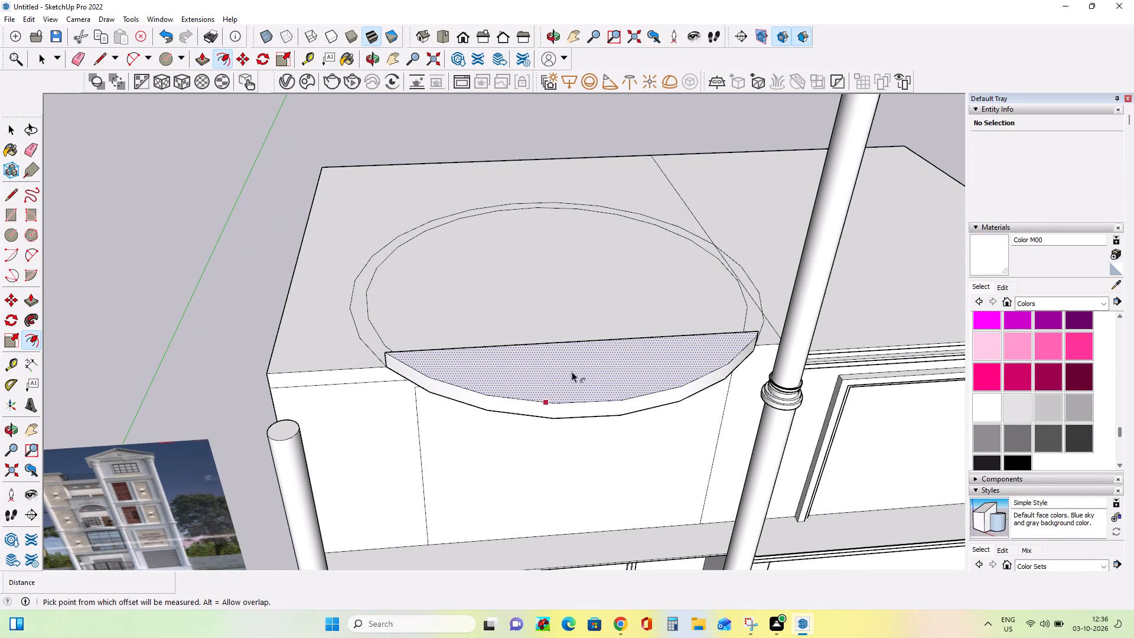
{"action": "left_click", "coordinate": [604, 359]}
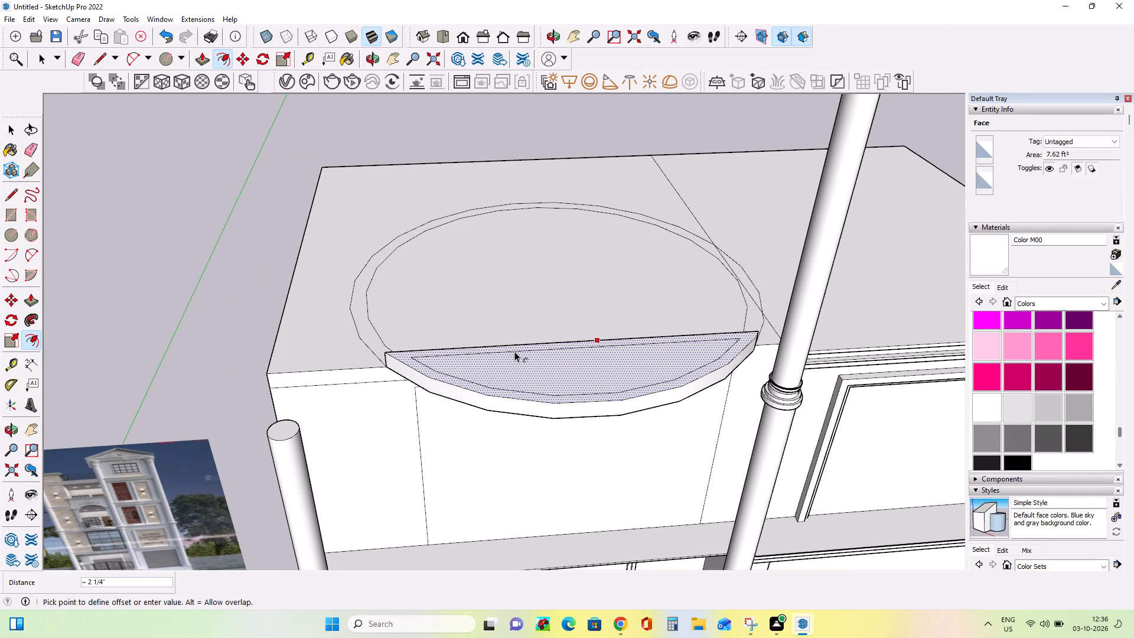
{"action": "left_click", "coordinate": [514, 351]}
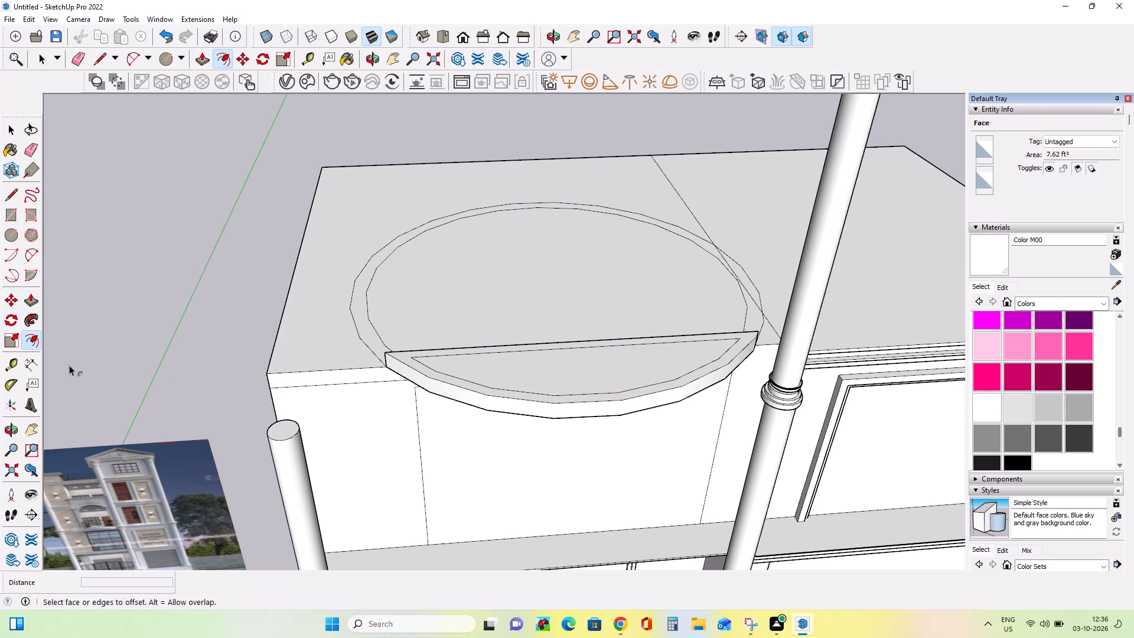
Push the border strip around the front segment's top down by about 2".
{"action": "left_click", "coordinate": [31, 300]}
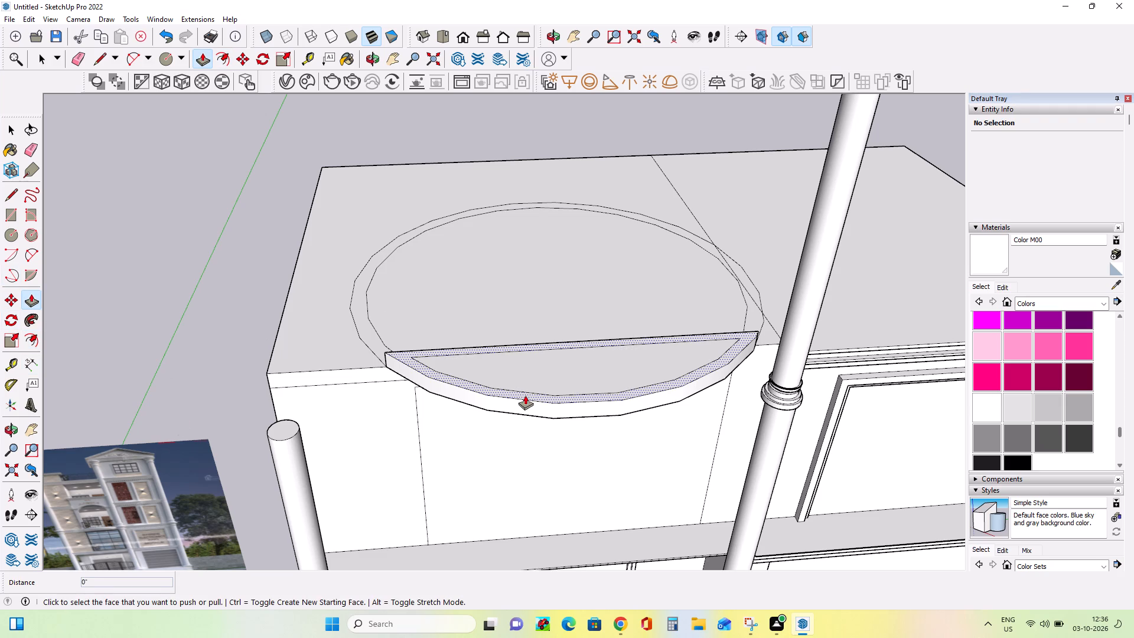
{"action": "left_click", "coordinate": [525, 395]}
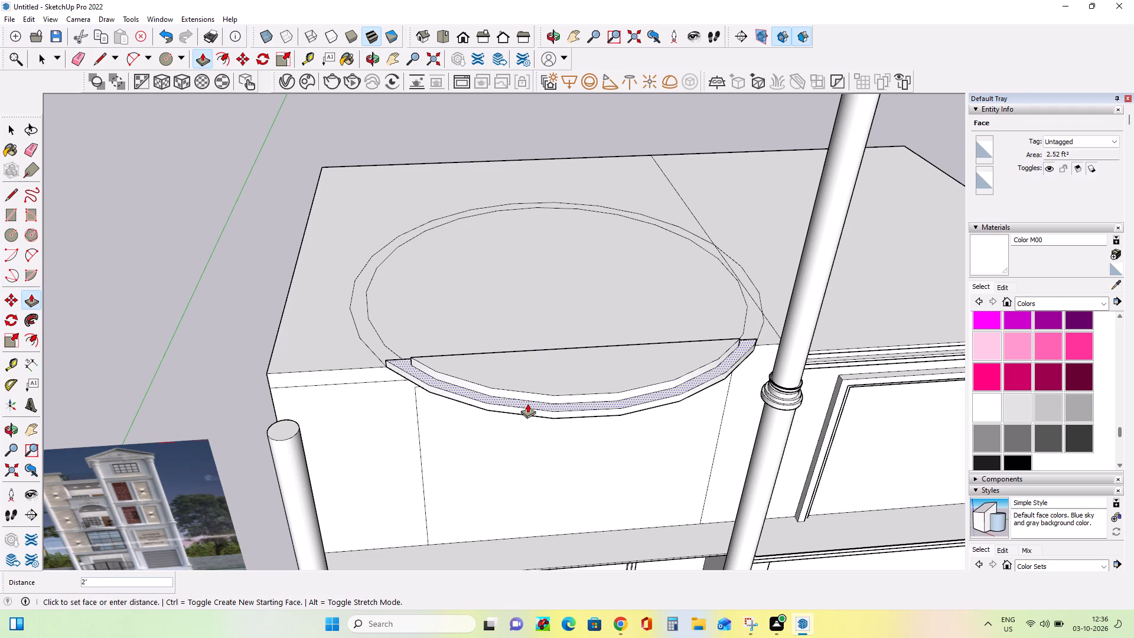
{"action": "left_click", "coordinate": [527, 403]}
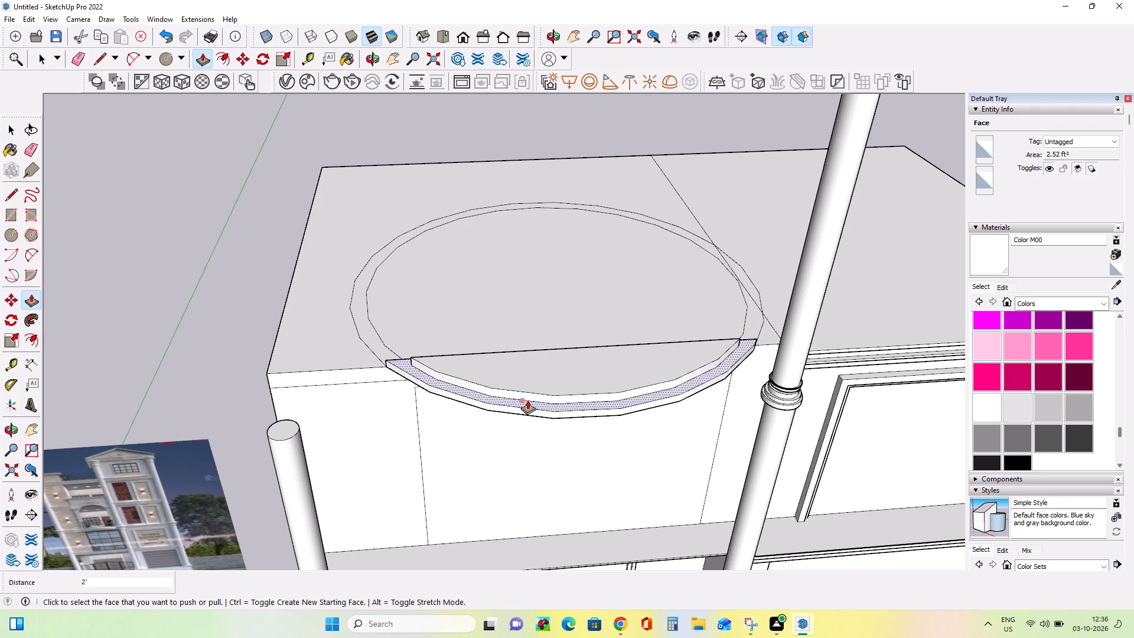
Pull the inner face of the front segment up by about 2 3/16".
{"action": "left_click", "coordinate": [527, 382]}
{"action": "left_click", "coordinate": [529, 373]}
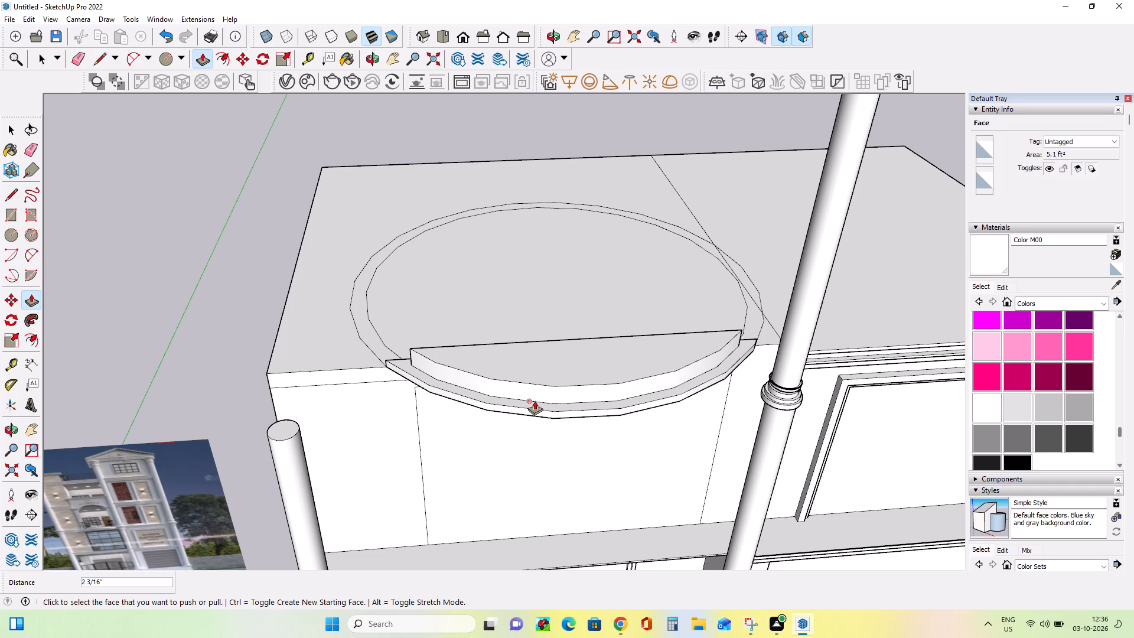
Pull the lowered border strip back up by about 1 3/16".
{"action": "left_click", "coordinate": [533, 409]}
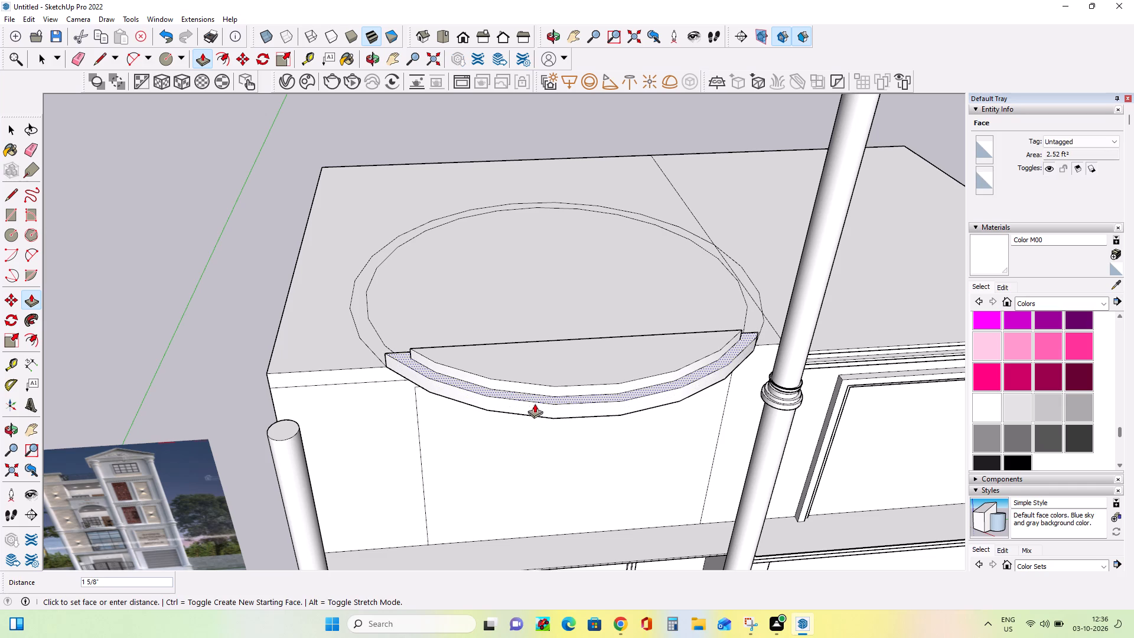
{"action": "left_click", "coordinate": [535, 405]}
Examine the two-tier curved cornice above the plain bay from the front and from above.
{"action": "middle_click_drag", "start_coordinate": [555, 455], "coordinate": [563, 340]}
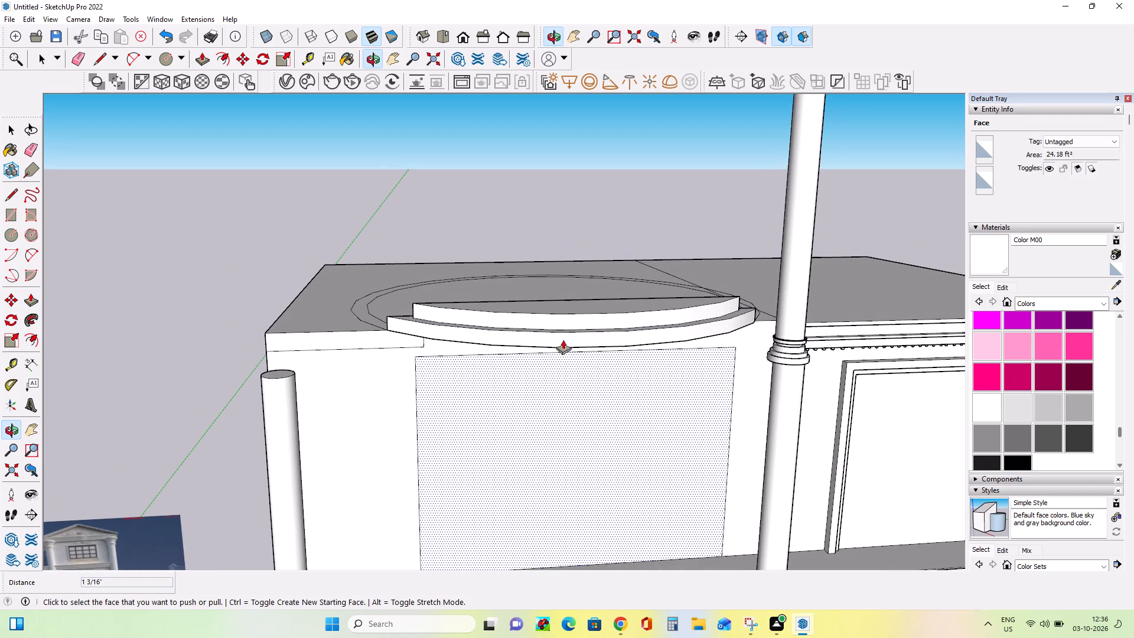
{"action": "scroll", "coordinate": [537, 457], "scroll_direction": "down", "scroll_amount": 5}
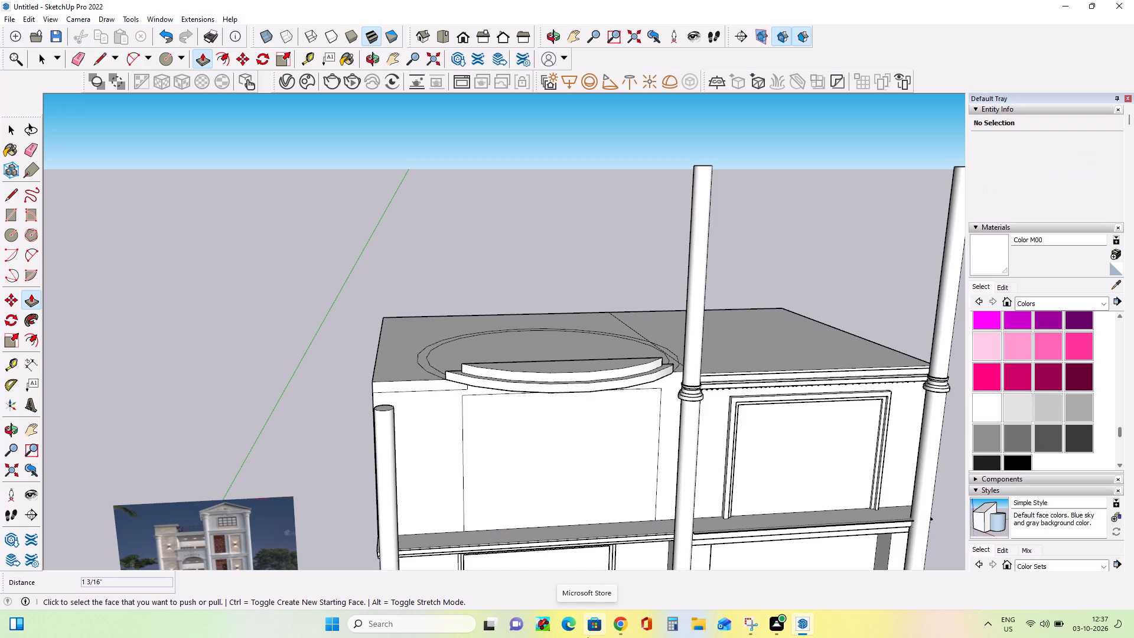
{"action": "middle_click_drag", "start_coordinate": [487, 396], "coordinate": [506, 442]}
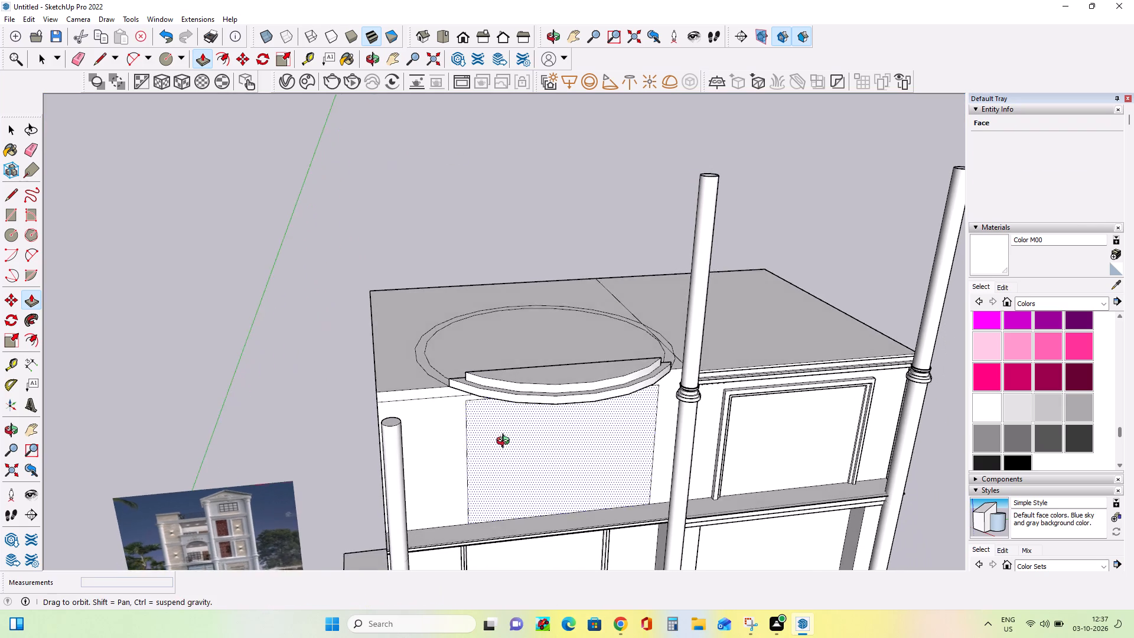
{"action": "middle_click_drag", "start_coordinate": [506, 442], "coordinate": [510, 488]}
{"action": "middle_click_drag", "start_coordinate": [497, 403], "coordinate": [491, 393]}
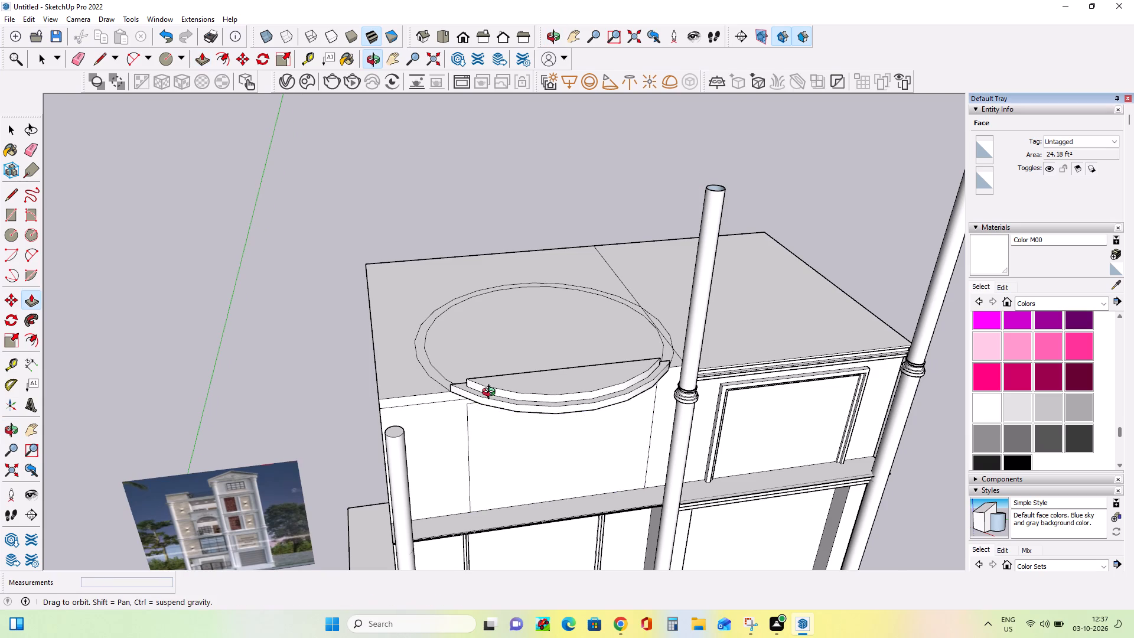
{"action": "middle_click_drag", "start_coordinate": [491, 393], "coordinate": [464, 335]}
{"action": "middle_click_drag", "start_coordinate": [518, 392], "coordinate": [484, 363]}
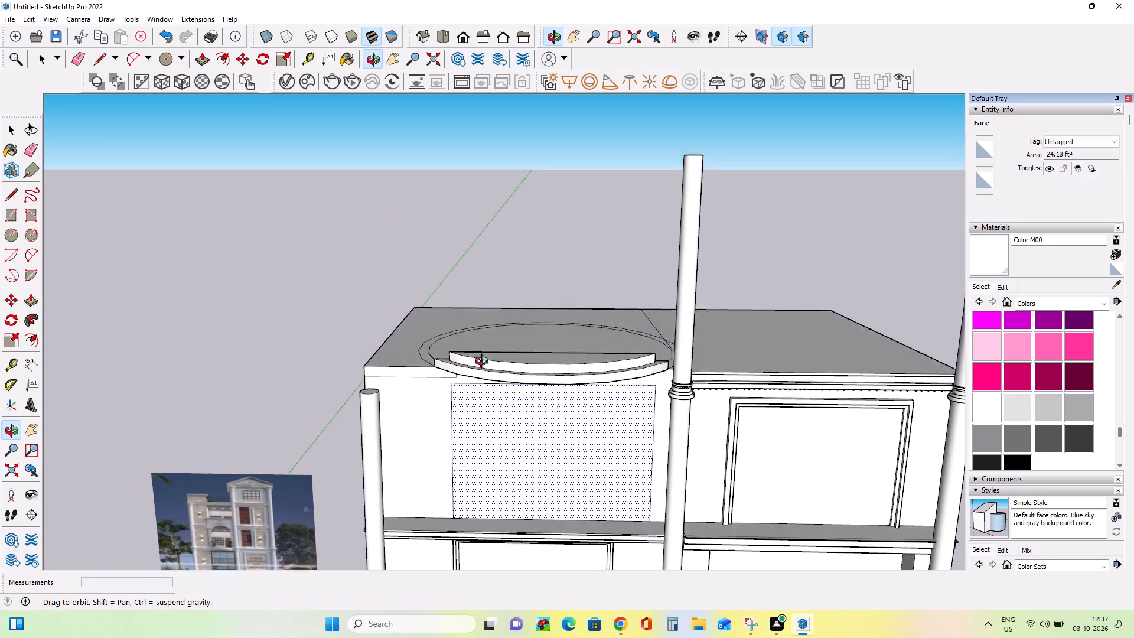
{"action": "middle_click_drag", "start_coordinate": [484, 363], "coordinate": [507, 307]}
{"action": "scroll", "coordinate": [448, 352], "scroll_direction": "up", "scroll_amount": 7}
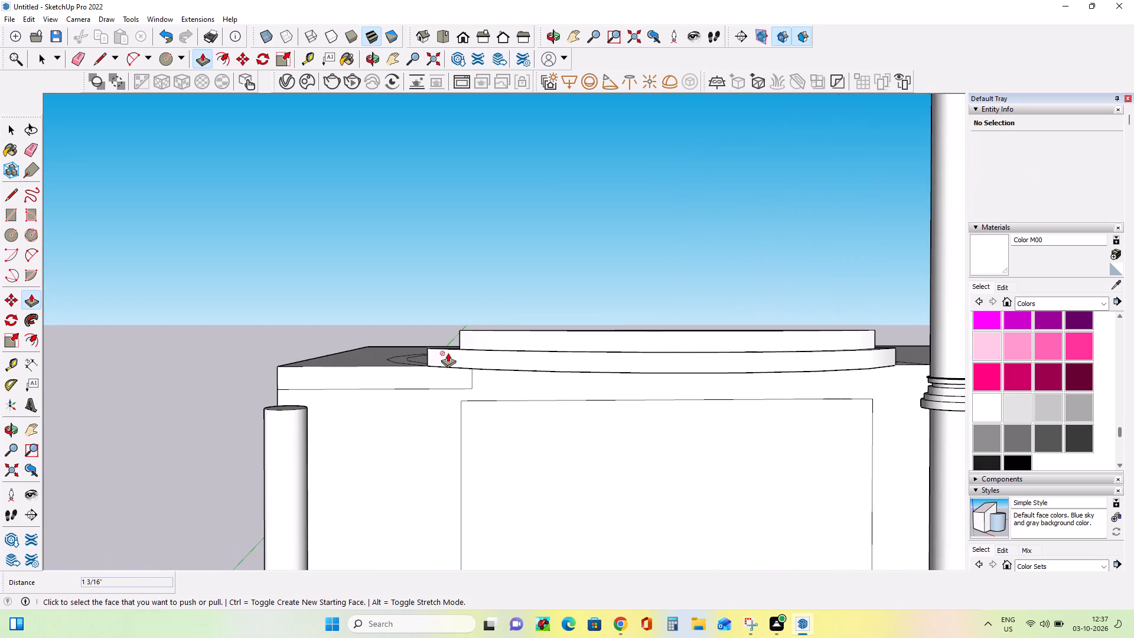
Select the curved front faces of both cornice tiers, the ledge between them and their curved edges.
{"action": "left_click", "coordinate": [10, 303]}
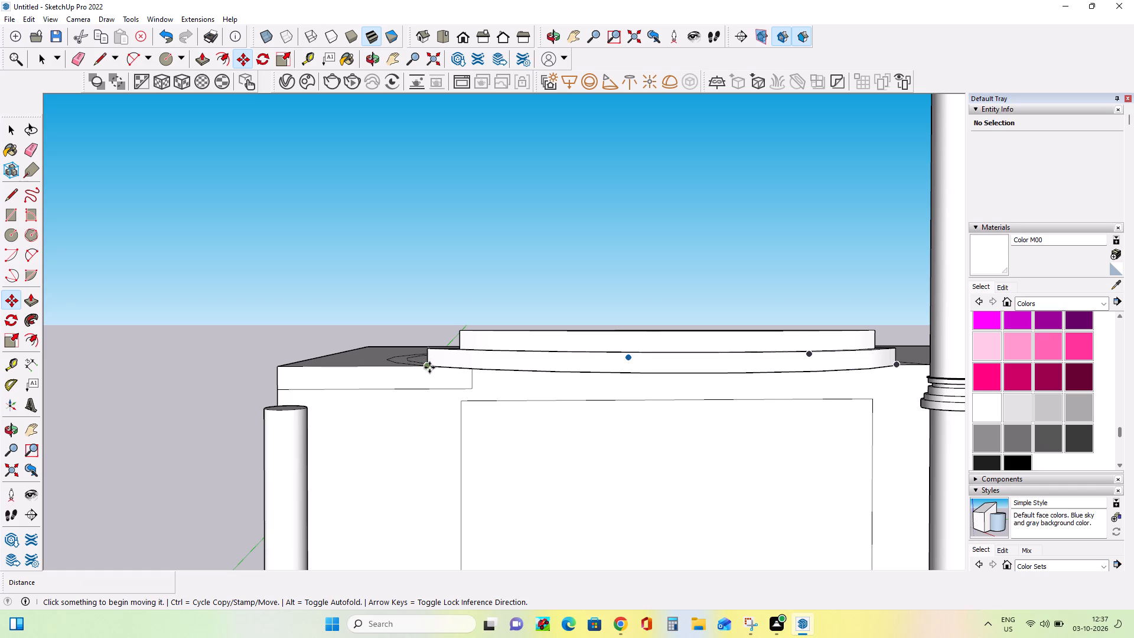
{"action": "middle_click_drag", "start_coordinate": [445, 384], "coordinate": [470, 422]}
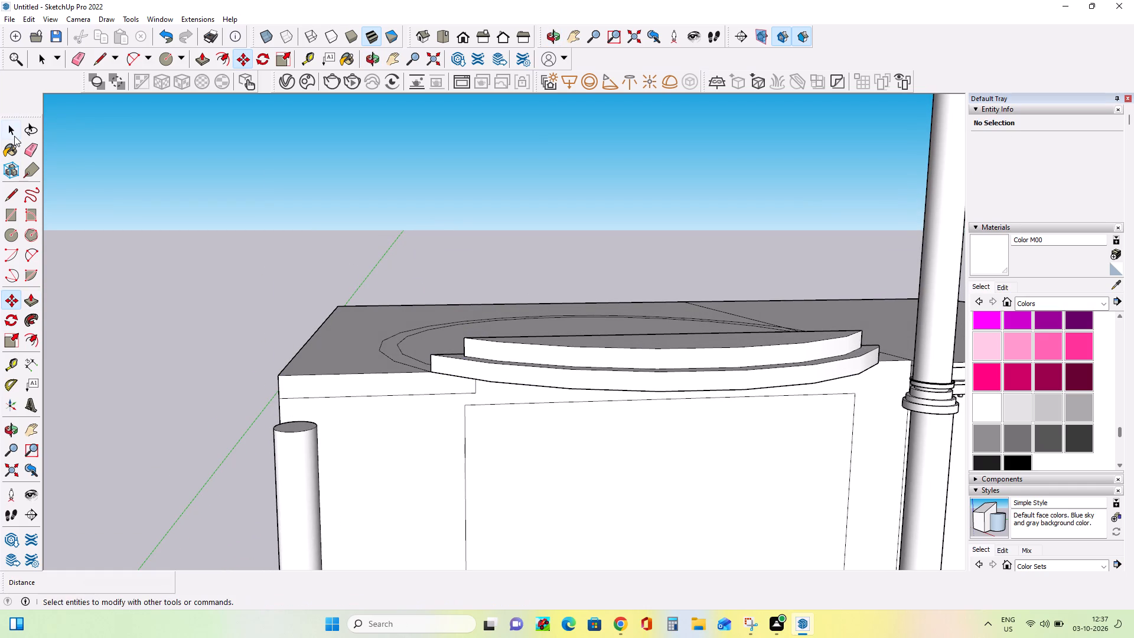
{"action": "left_click", "coordinate": [14, 135]}
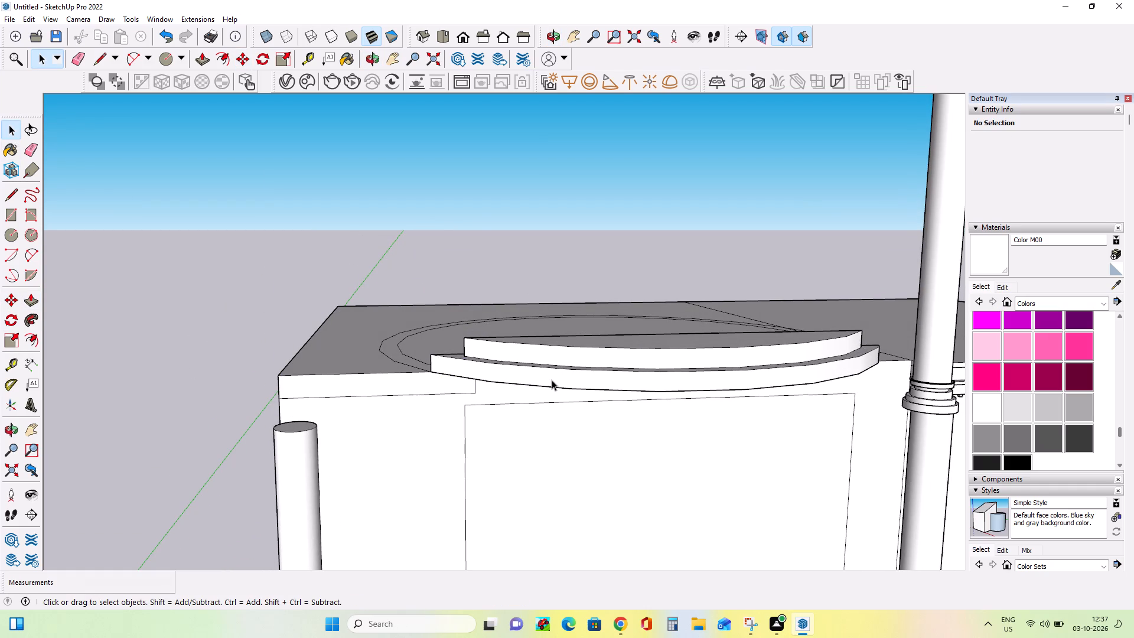
{"action": "left_click", "coordinate": [550, 377], "text": "ctrl"}
{"action": "middle_click_drag", "start_coordinate": [563, 354], "coordinate": [571, 385], "text": "ctrl"}
{"action": "middle_click_drag", "start_coordinate": [571, 393], "coordinate": [582, 456], "text": "ctrl"}
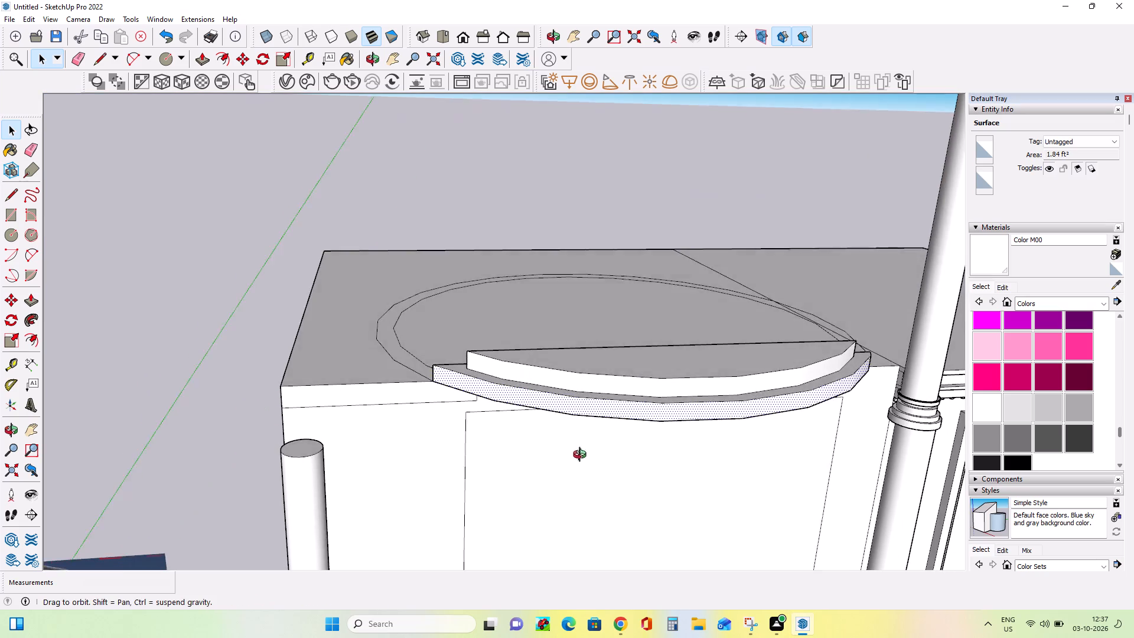
{"action": "middle_click_drag", "start_coordinate": [582, 456], "coordinate": [584, 474], "text": "ctrl"}
{"action": "left_click", "coordinate": [557, 399], "text": "ctrl"}
{"action": "left_click", "coordinate": [568, 390], "text": "ctrl"}
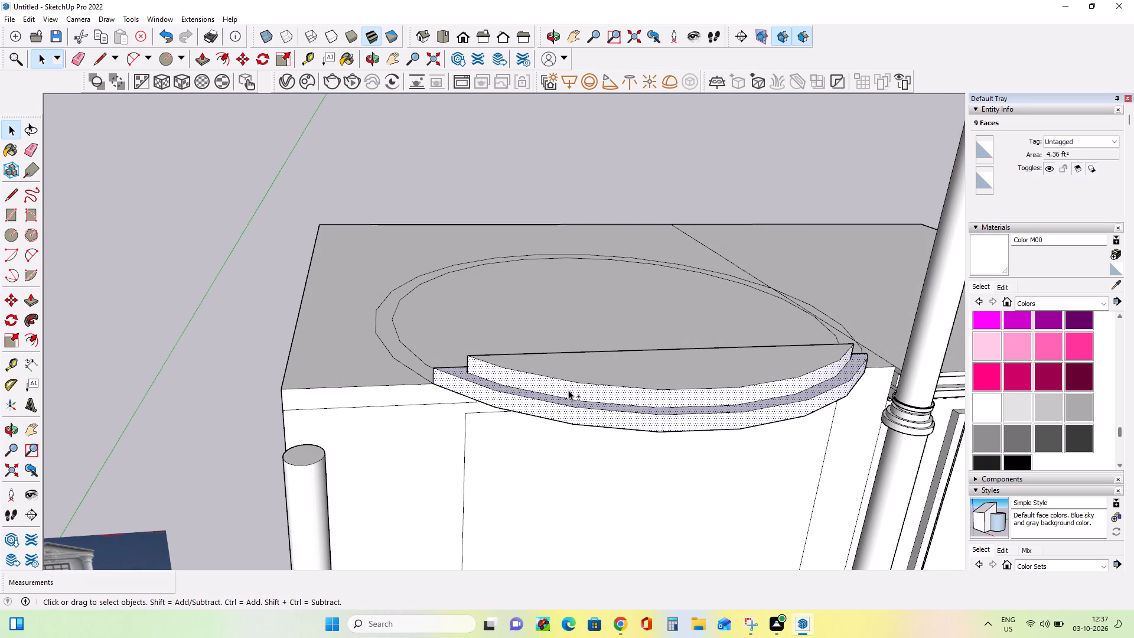
{"action": "left_click", "coordinate": [575, 382], "text": "ctrl"}
{"action": "left_click", "coordinate": [573, 400], "text": "ctrl"}
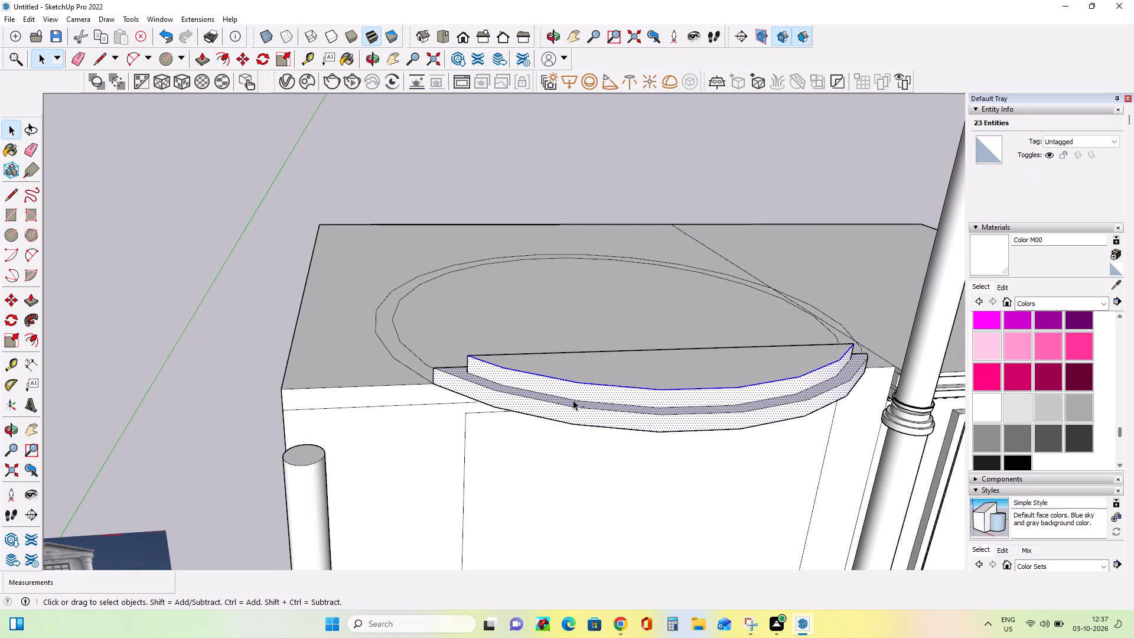
{"action": "scroll", "coordinate": [573, 408], "scroll_direction": "up", "scroll_amount": 7, "text": "ctrl"}
{"action": "left_click", "coordinate": [575, 405], "text": "ctrl"}
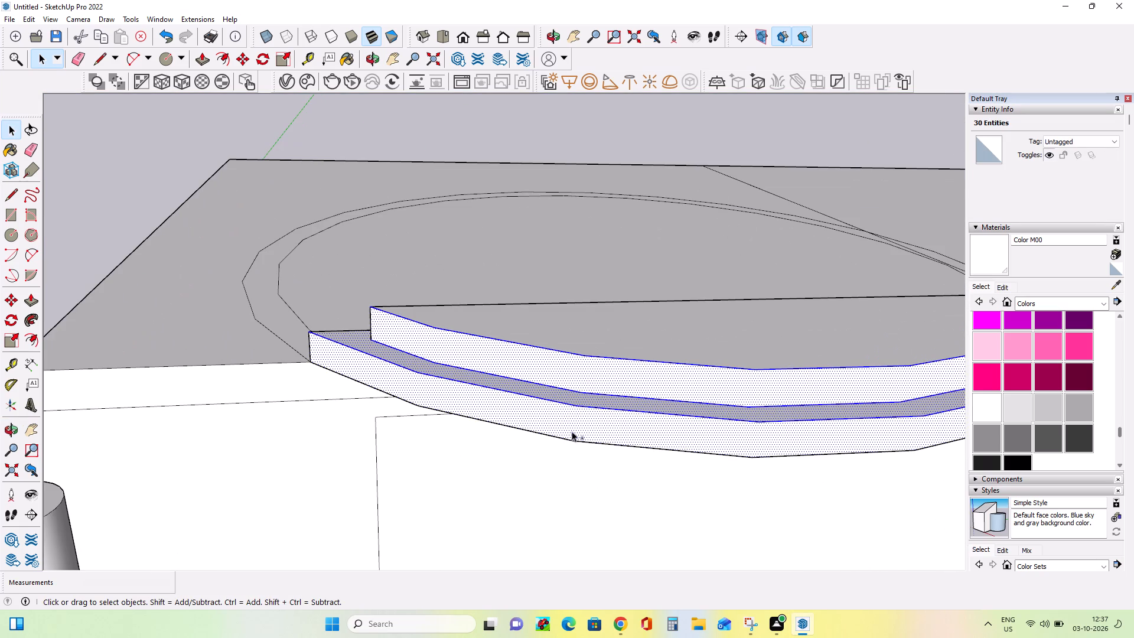
{"action": "left_click", "coordinate": [572, 438], "text": "ctrl"}
{"action": "left_click", "coordinate": [595, 443], "text": "ctrl"}
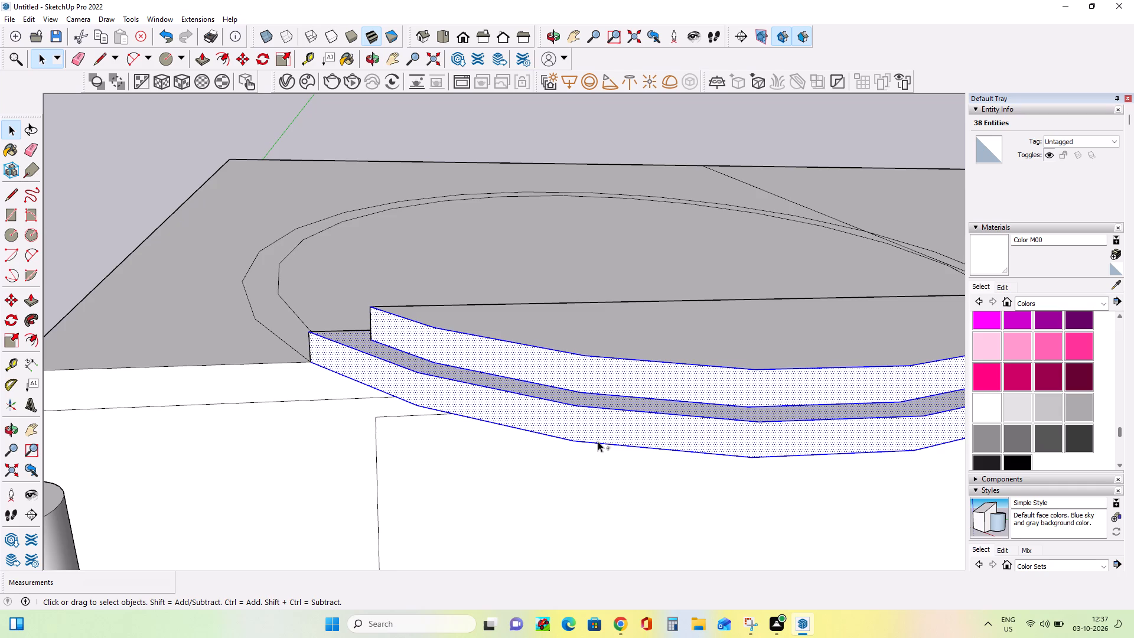
Add the straight back edges of the cornice tiers and the short edges at their left end to the selection.
{"action": "scroll", "coordinate": [644, 436], "scroll_direction": "down", "scroll_amount": 10, "text": "ctrl"}
{"action": "middle_click_drag", "start_coordinate": [545, 385], "coordinate": [581, 510]}
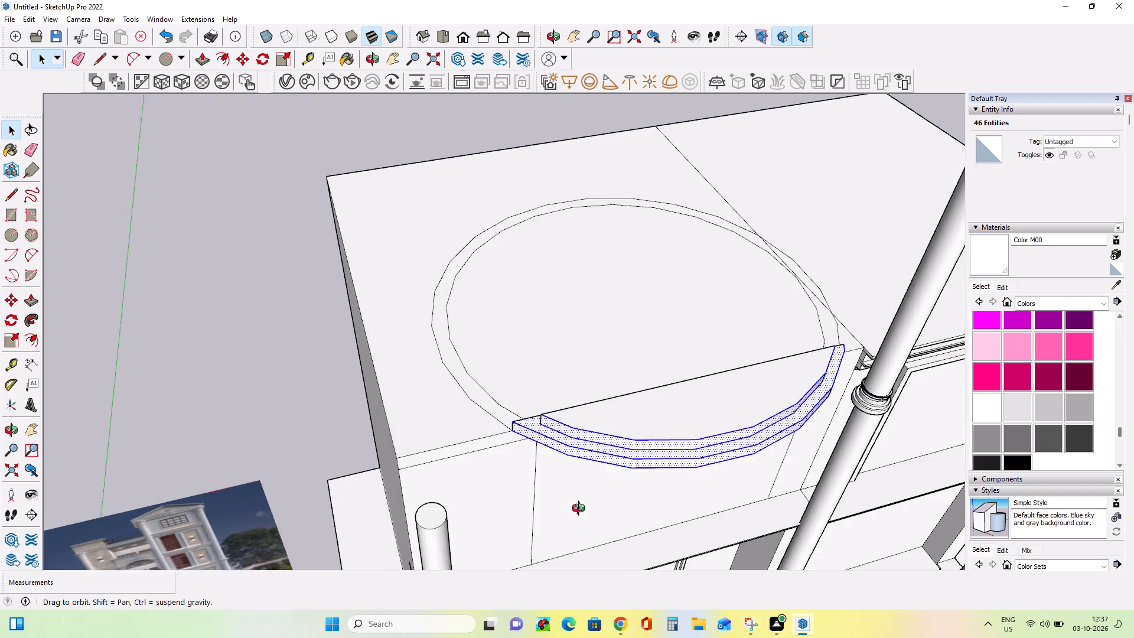
{"action": "middle_click_drag", "start_coordinate": [581, 510], "coordinate": [581, 512]}
{"action": "scroll", "coordinate": [579, 418], "scroll_direction": "up", "scroll_amount": 7}
{"action": "middle_click_drag", "start_coordinate": [579, 418], "coordinate": [646, 524]}
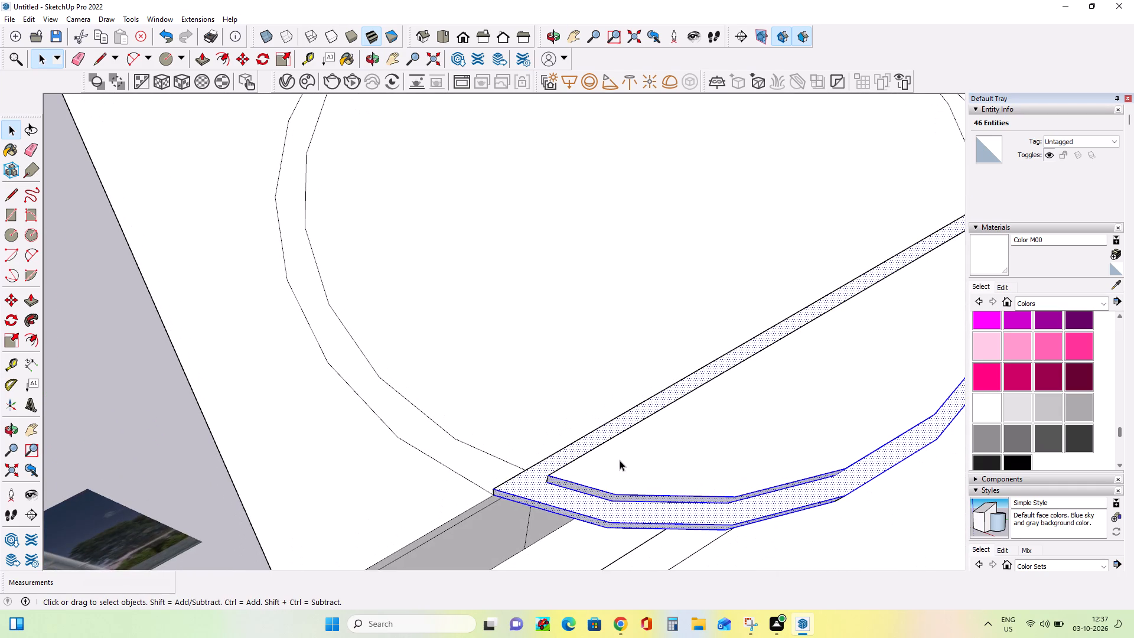
{"action": "left_click", "coordinate": [594, 447], "text": "ctrl"}
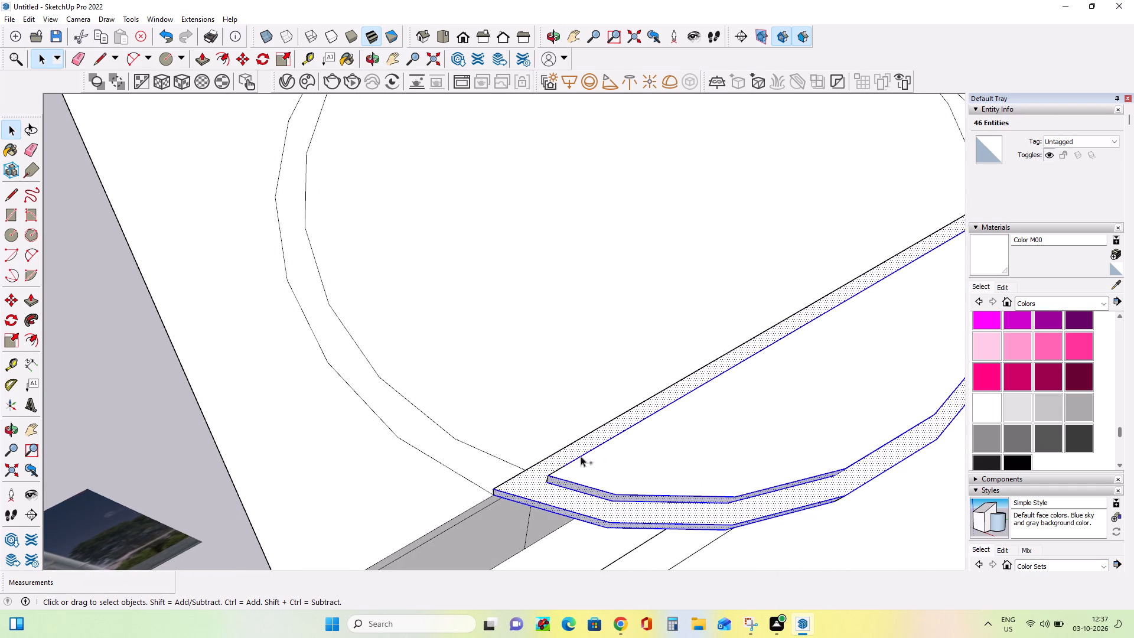
{"action": "middle_click_drag", "start_coordinate": [542, 458], "coordinate": [827, 461], "text": "ctrl"}
{"action": "scroll", "coordinate": [763, 421], "scroll_direction": "up", "scroll_amount": 8, "text": "ctrl"}
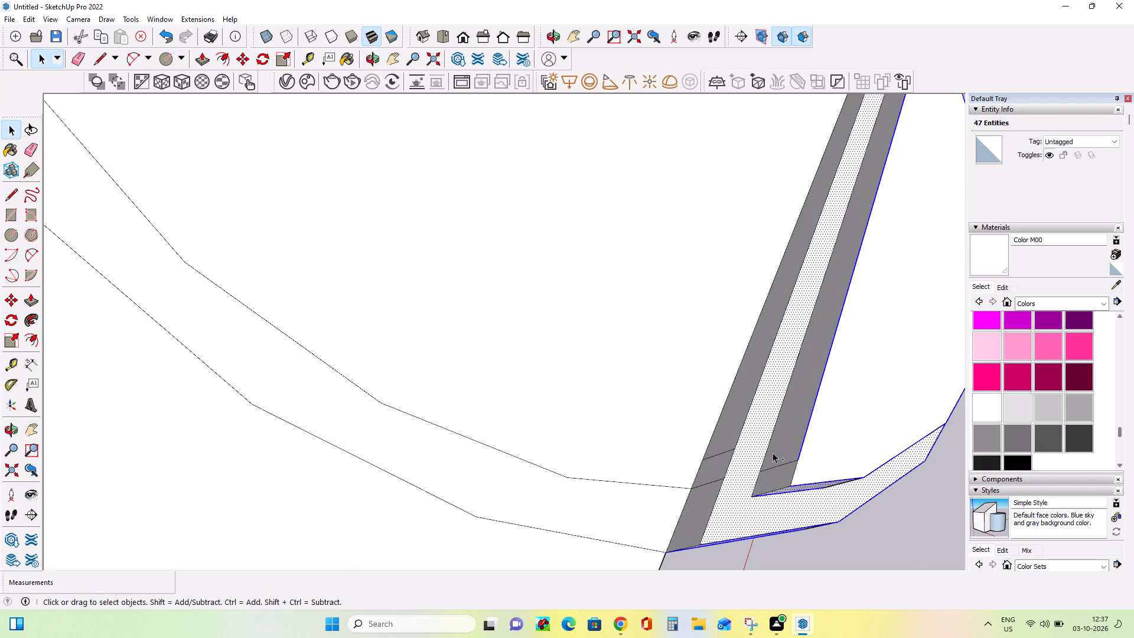
{"action": "left_click", "coordinate": [768, 455], "text": "ctrl"}
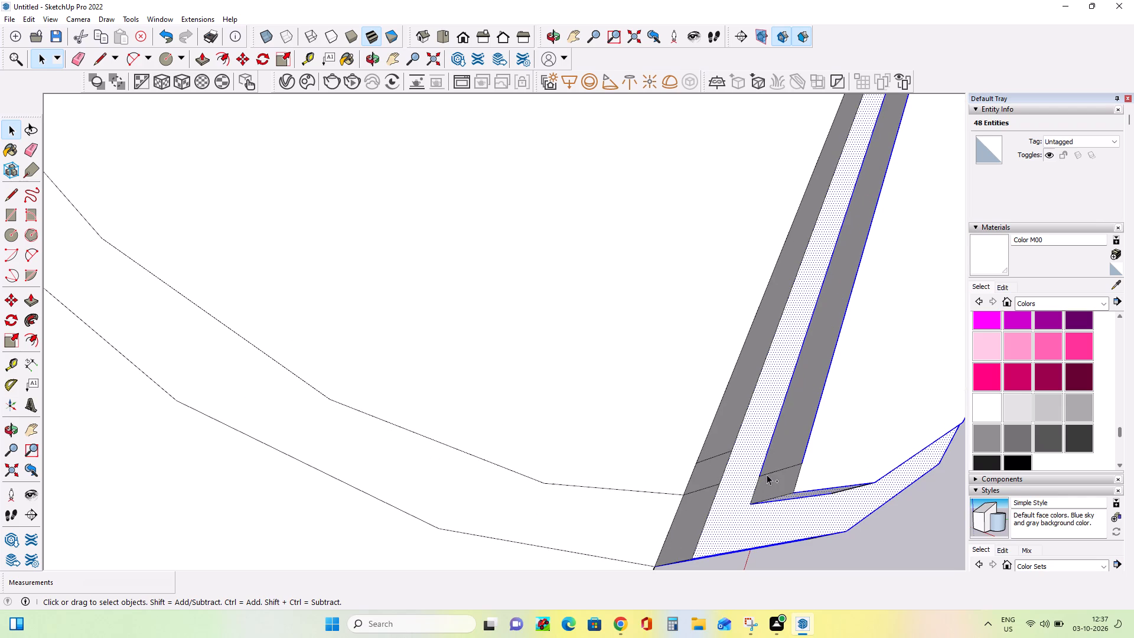
{"action": "left_click", "coordinate": [769, 471], "text": "ctrl"}
{"action": "left_click", "coordinate": [771, 499], "text": "ctrl"}
{"action": "left_click", "coordinate": [711, 507], "text": "ctrl"}
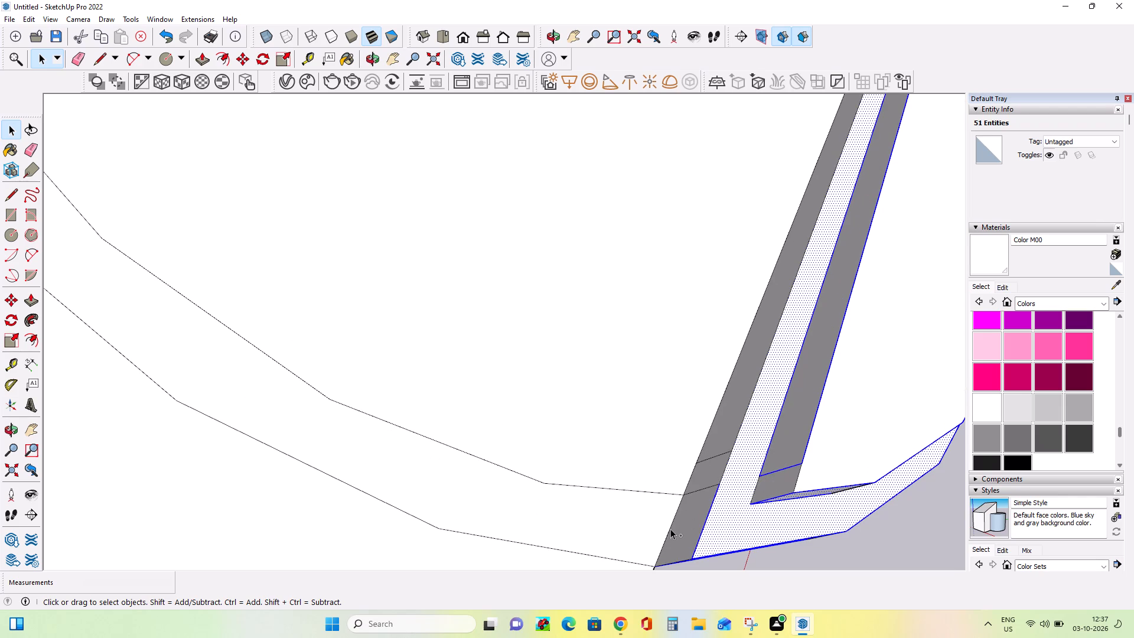
{"action": "left_click", "coordinate": [670, 529], "text": "ctrl"}
Add the small rear faces, their dividing edges and the outer corner edges at the cornice's left end to the selection.
{"action": "middle_click_drag", "start_coordinate": [753, 432], "coordinate": [755, 434]}
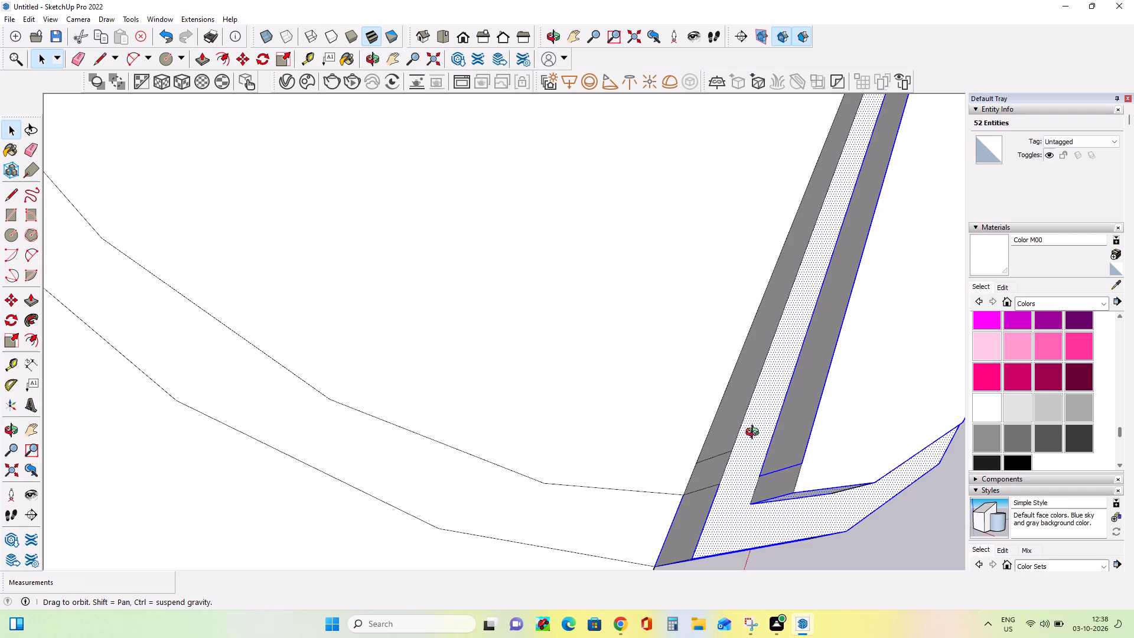
{"action": "middle_click_drag", "start_coordinate": [755, 434], "coordinate": [777, 447]}
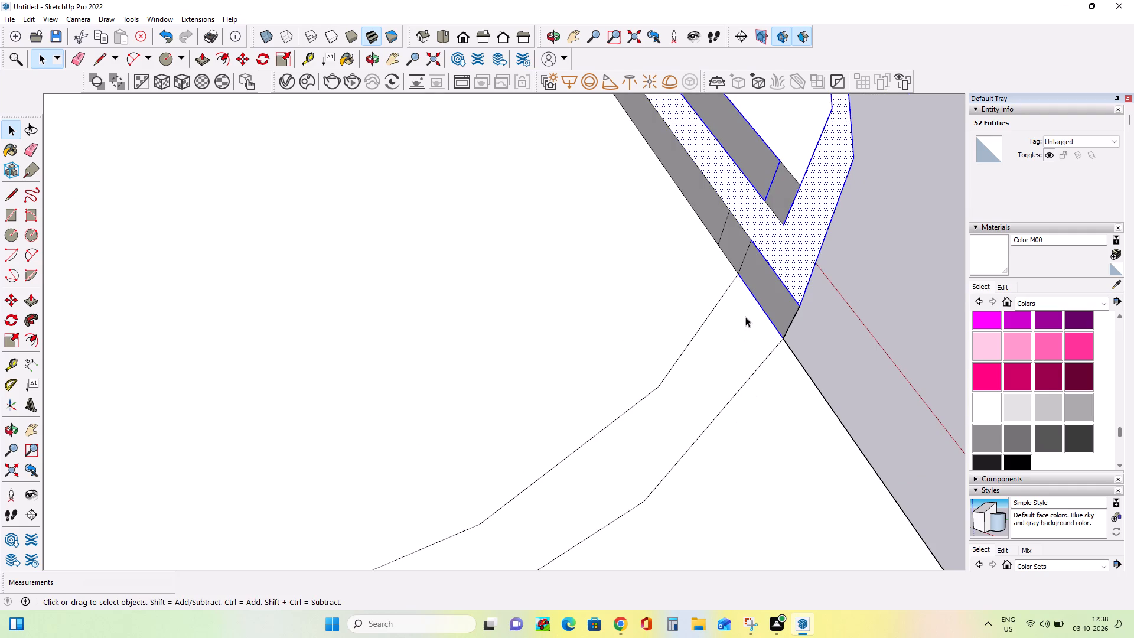
{"action": "left_click", "coordinate": [719, 194], "text": "ctrl"}
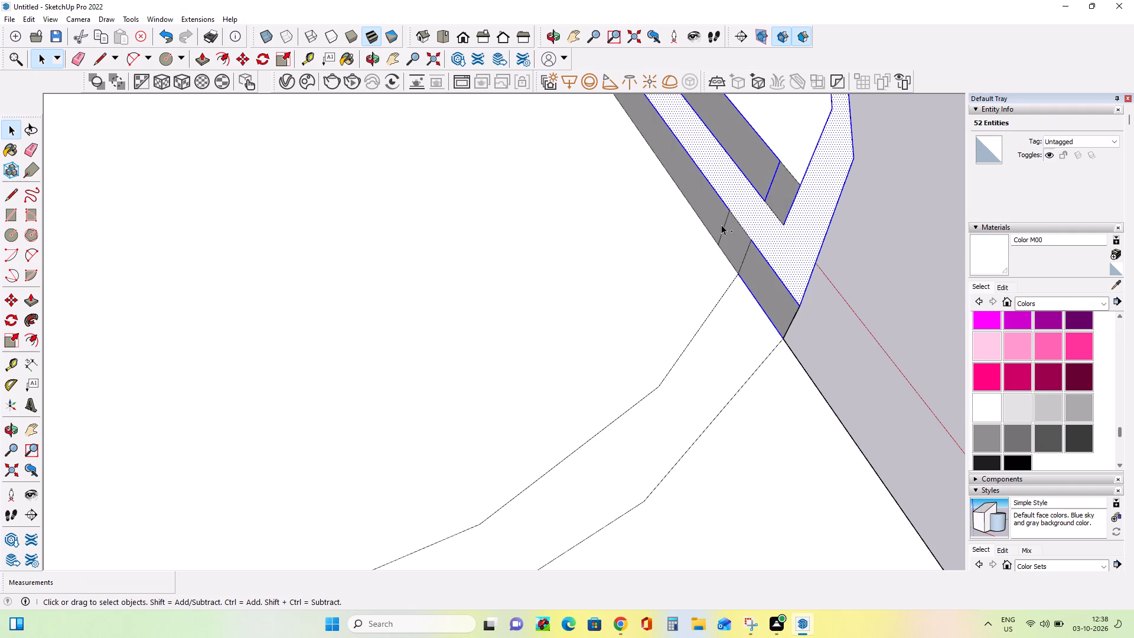
{"action": "left_click", "coordinate": [722, 230], "text": "ctrl"}
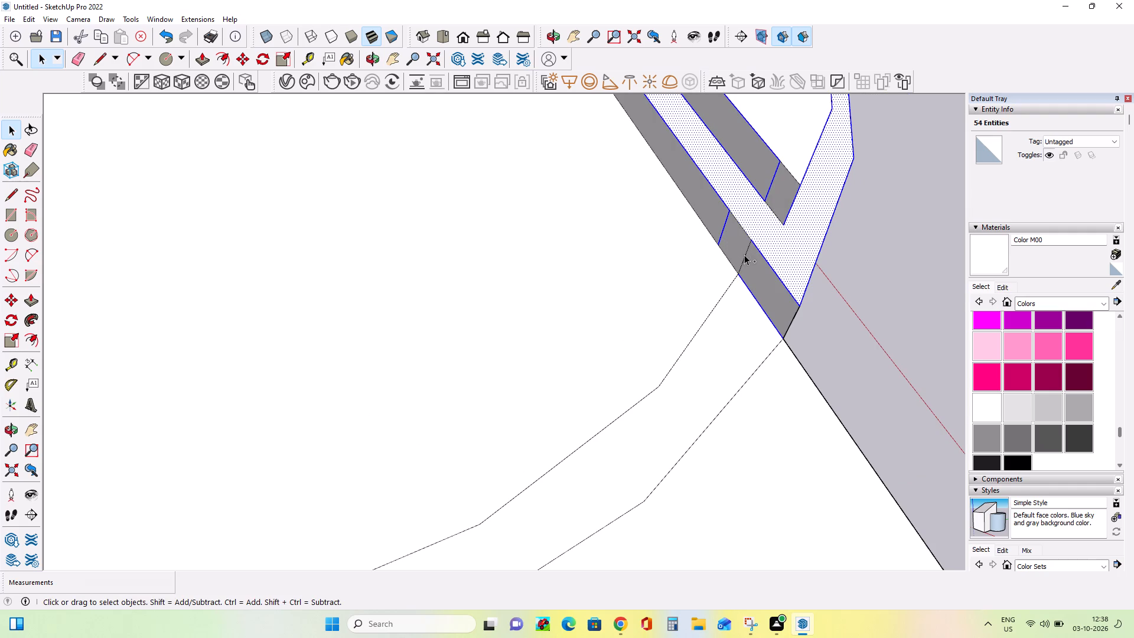
{"action": "double_click", "coordinate": [744, 255], "text": "ctrl"}
{"action": "left_click", "coordinate": [748, 237], "text": "ctrl"}
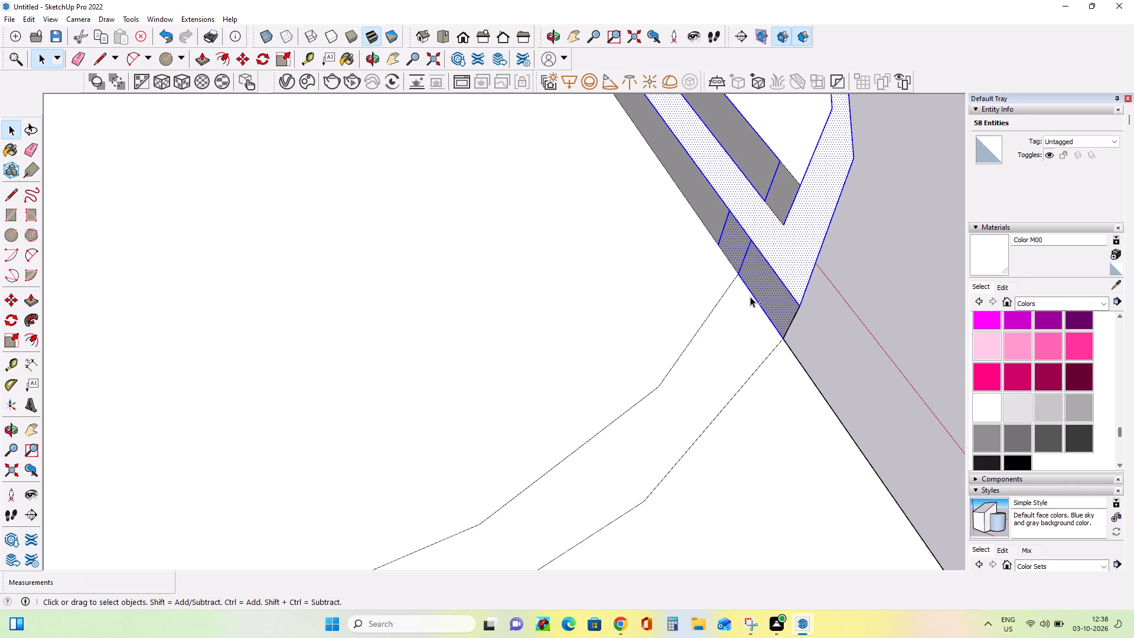
{"action": "left_click", "coordinate": [706, 229], "text": "ctrl"}
{"action": "scroll", "coordinate": [755, 258], "scroll_direction": "down", "scroll_amount": 6, "text": "ctrl"}
{"action": "scroll", "coordinate": [786, 295], "scroll_direction": "up", "scroll_amount": 6, "text": "ctrl"}
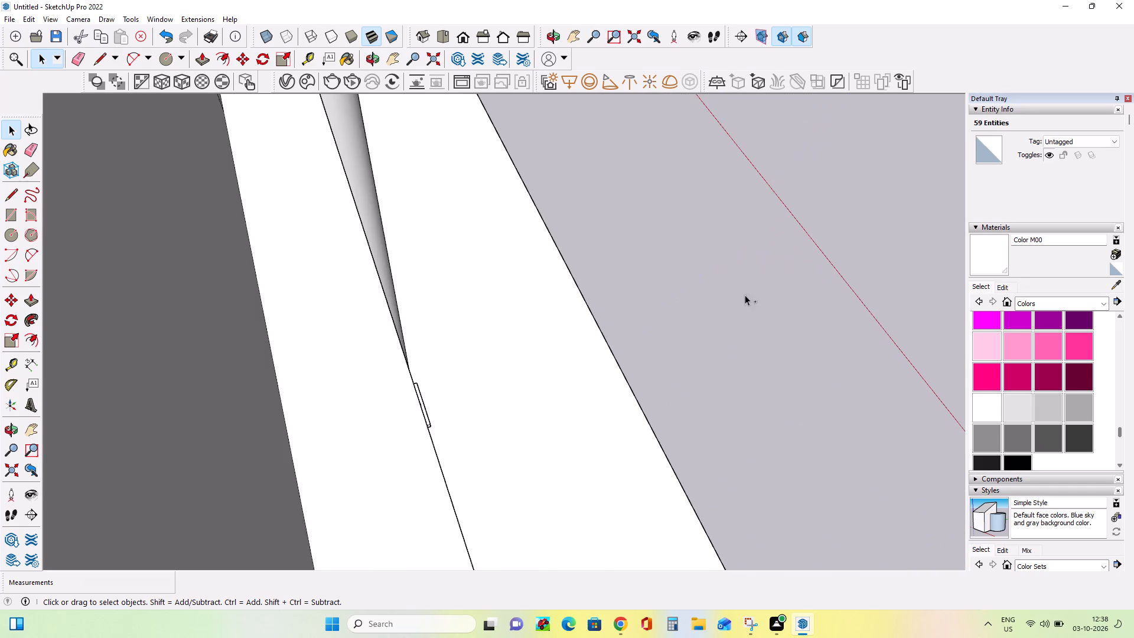
{"action": "scroll", "coordinate": [690, 323], "scroll_direction": "down", "scroll_amount": 4, "text": "ctrl"}
{"action": "left_click", "coordinate": [612, 349], "text": "ctrl"}
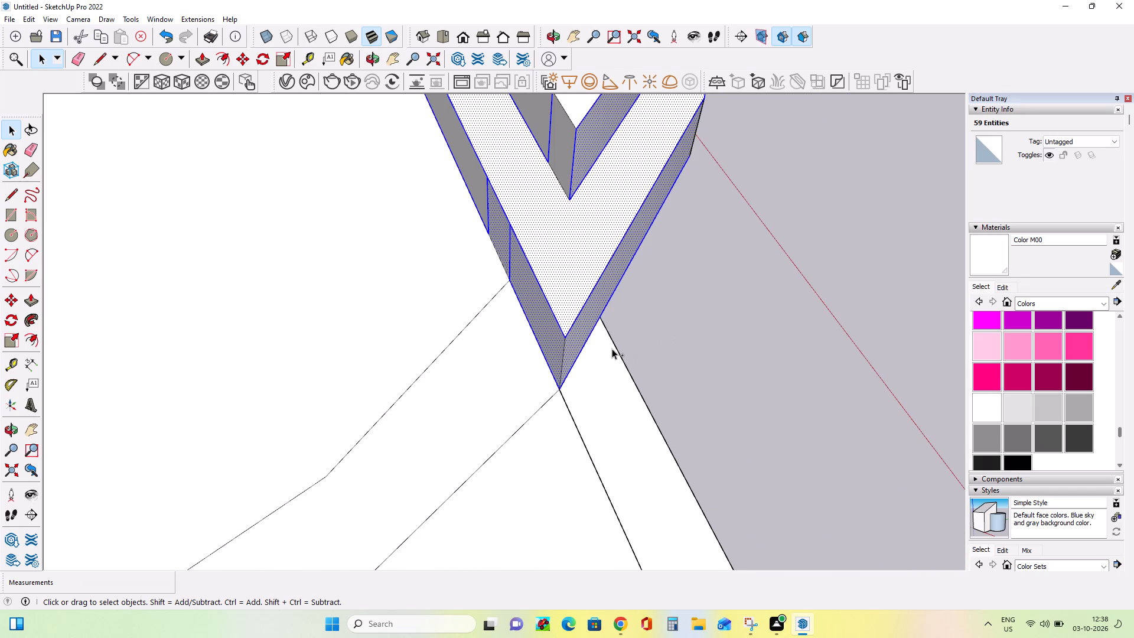
Add the remaining short corner edges of both tiers at the cornice's right end, beside the middle column, to the selection.
{"action": "scroll", "coordinate": [569, 228], "scroll_direction": "down", "scroll_amount": 8, "text": "ctrl"}
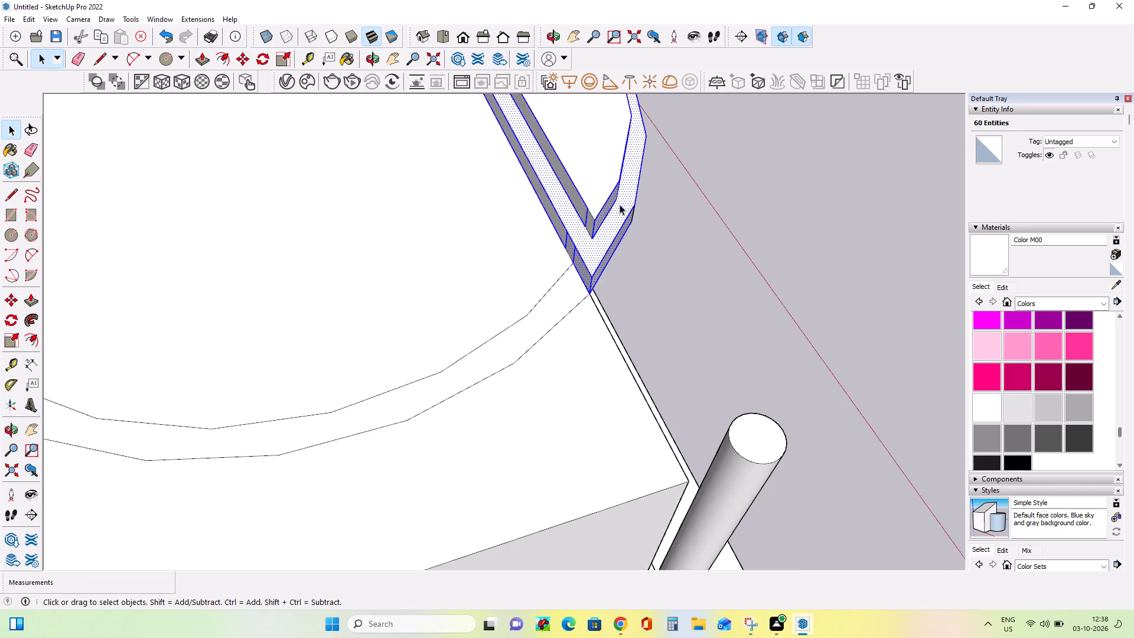
{"action": "middle_click_drag", "start_coordinate": [620, 204], "coordinate": [317, 220]}
{"action": "scroll", "coordinate": [534, 237], "scroll_direction": "down", "scroll_amount": 4, "text": "ctrl"}
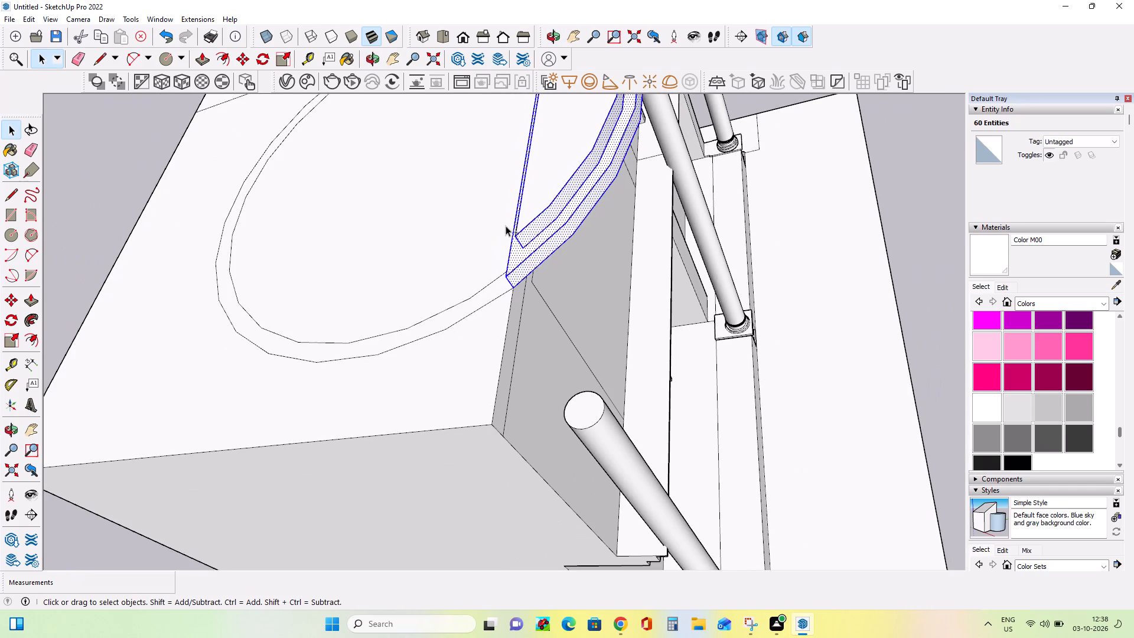
{"action": "scroll", "coordinate": [516, 236], "scroll_direction": "up", "scroll_amount": 2, "text": "ctrl"}
{"action": "scroll", "coordinate": [552, 249], "scroll_direction": "down", "scroll_amount": 12}
{"action": "middle_click_drag", "start_coordinate": [628, 251], "coordinate": [536, 279]}
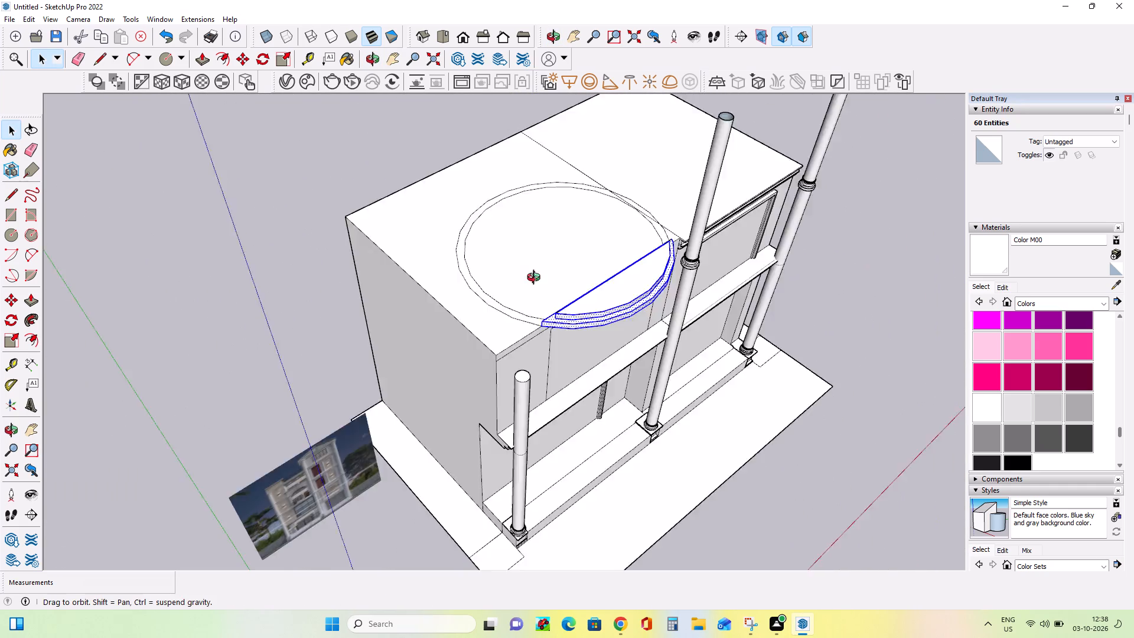
{"action": "middle_click_drag", "start_coordinate": [536, 279], "coordinate": [323, 305]}
{"action": "middle_click_drag", "start_coordinate": [617, 348], "coordinate": [446, 334]}
{"action": "scroll", "coordinate": [452, 336], "scroll_direction": "up", "scroll_amount": 1}
{"action": "scroll", "coordinate": [545, 363], "scroll_direction": "up", "scroll_amount": 4}
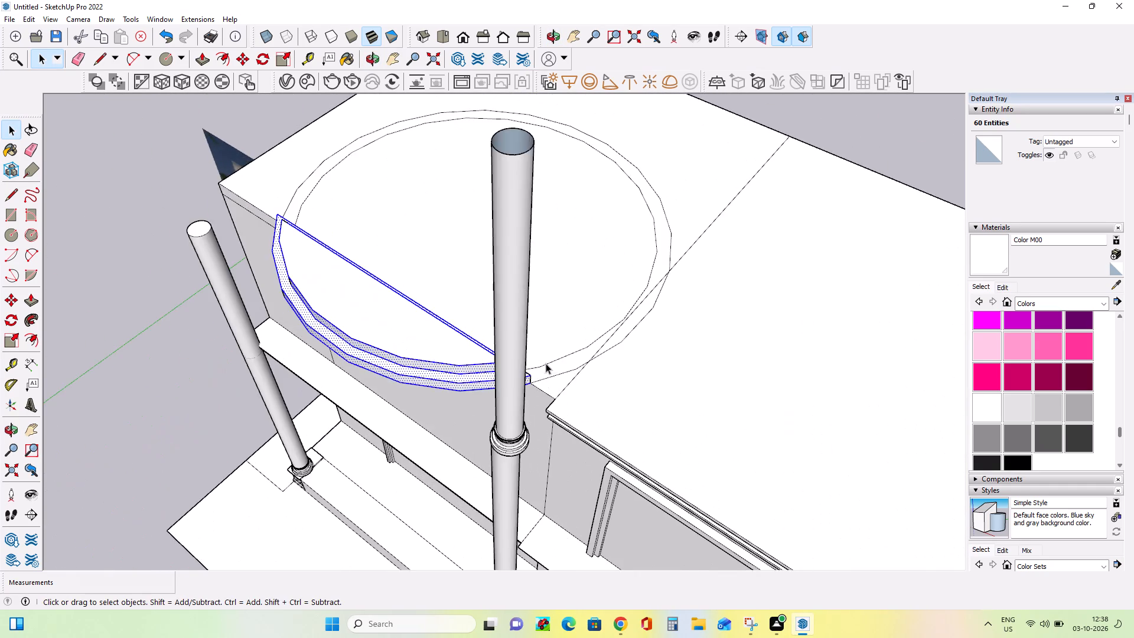
{"action": "scroll", "coordinate": [546, 363], "scroll_direction": "up", "scroll_amount": 5}
{"action": "middle_click_drag", "start_coordinate": [579, 373], "coordinate": [350, 406]}
{"action": "middle_click_drag", "start_coordinate": [457, 383], "coordinate": [448, 377]}
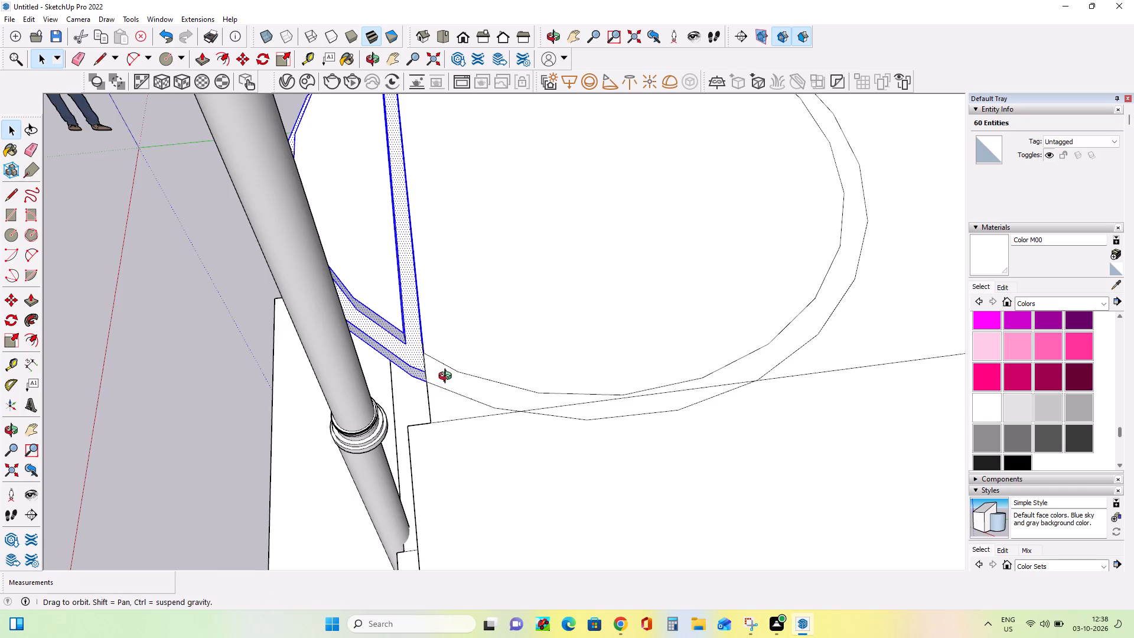
{"action": "middle_click_drag", "start_coordinate": [448, 377], "coordinate": [400, 333]}
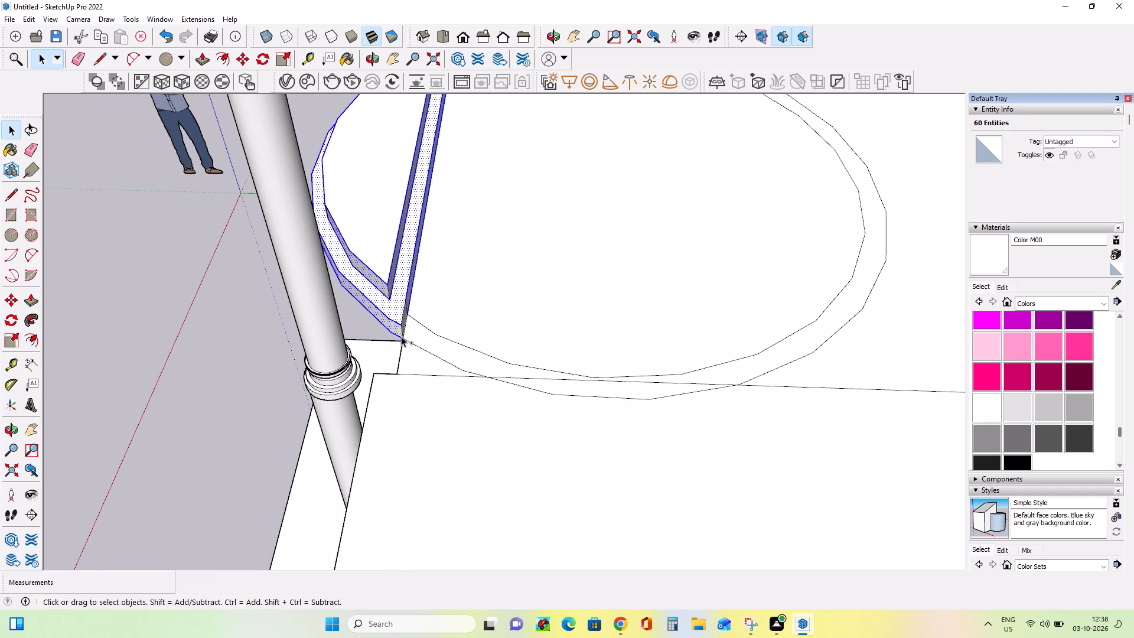
{"action": "left_click", "coordinate": [401, 336], "text": "ctrl"}
{"action": "scroll", "coordinate": [413, 319], "scroll_direction": "up", "scroll_amount": 4, "text": "ctrl"}
{"action": "middle_click_drag", "start_coordinate": [422, 322], "coordinate": [335, 329], "text": "ctrl"}
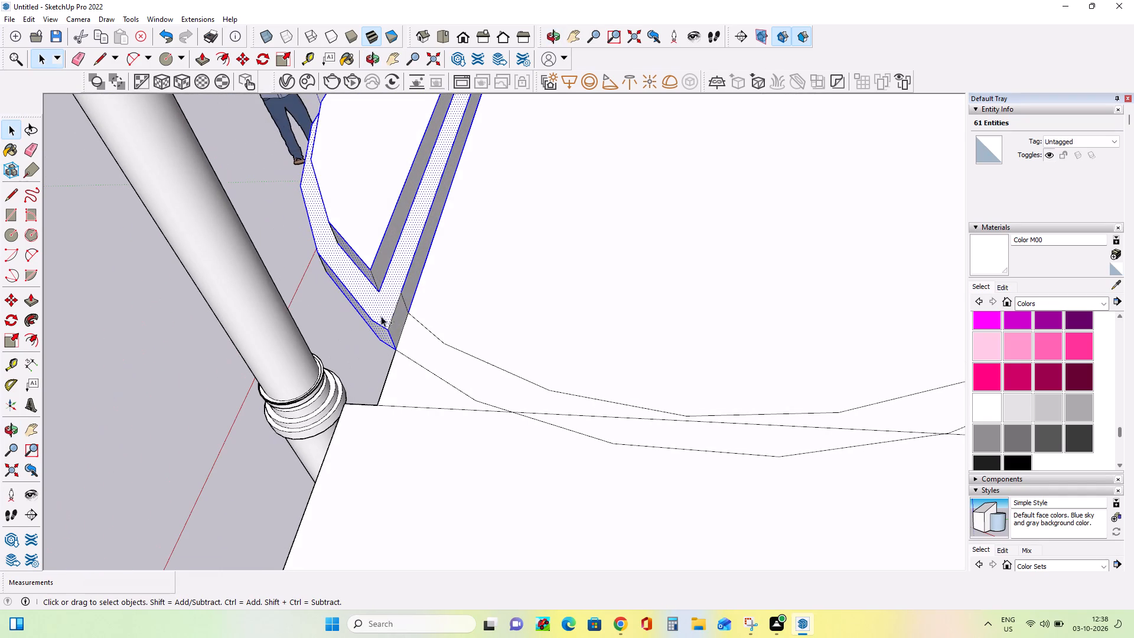
{"action": "left_click", "coordinate": [408, 305], "text": "ctrl"}
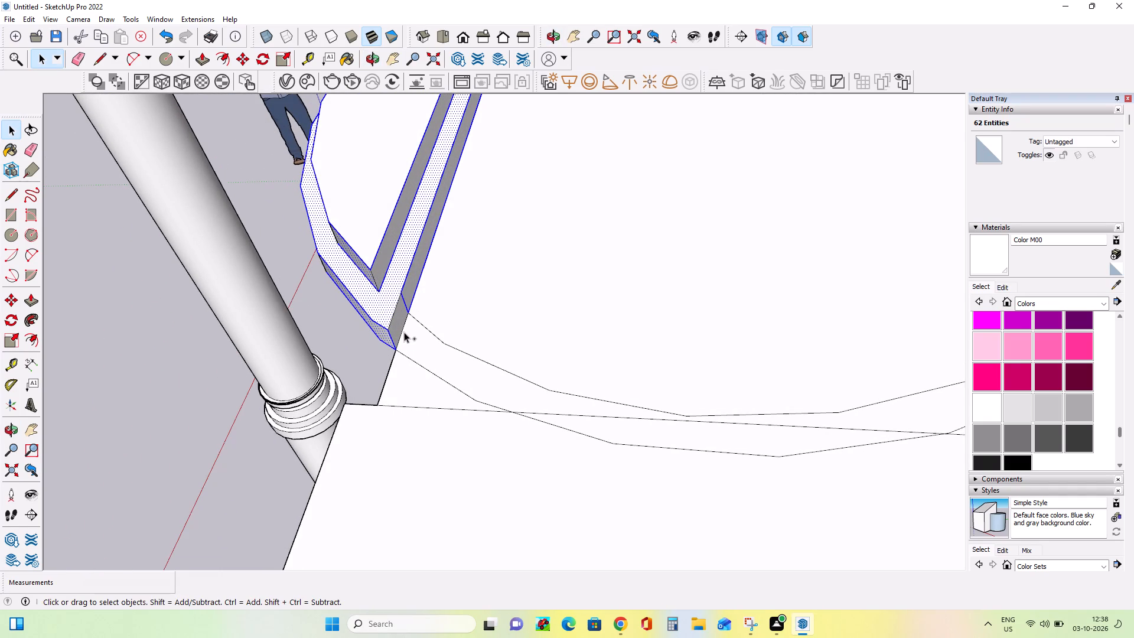
{"action": "left_click", "coordinate": [401, 333], "text": "ctrl"}
{"action": "scroll", "coordinate": [490, 329], "scroll_direction": "down", "scroll_amount": 4, "text": "ctrl"}
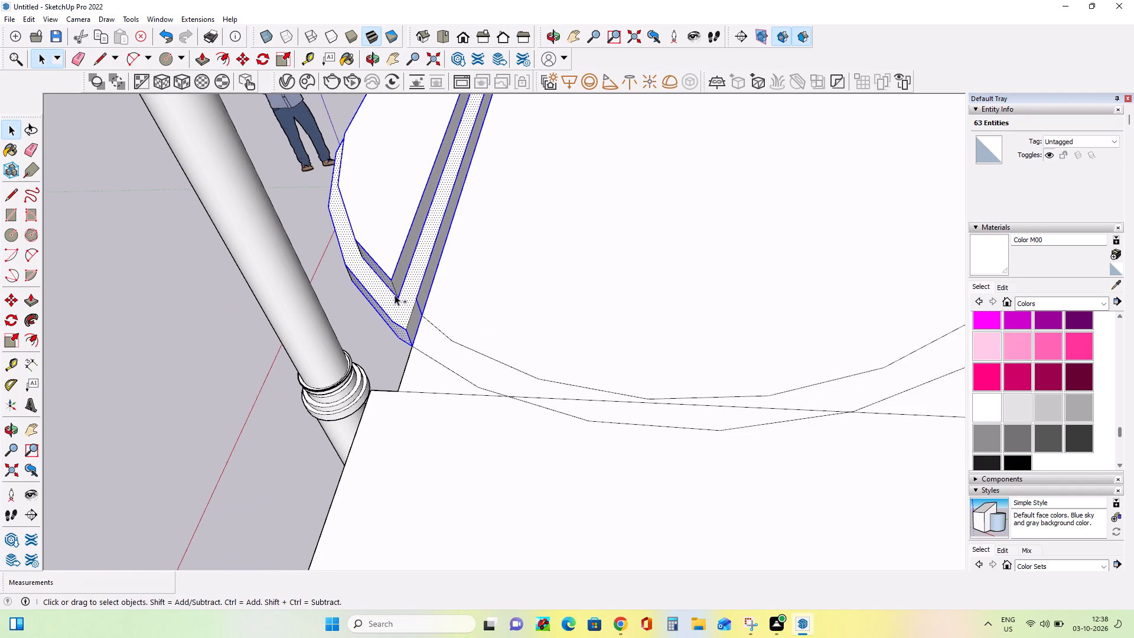
{"action": "scroll", "coordinate": [395, 295], "scroll_direction": "up", "scroll_amount": 7, "text": "ctrl"}
{"action": "left_click", "coordinate": [422, 293], "text": "ctrl"}
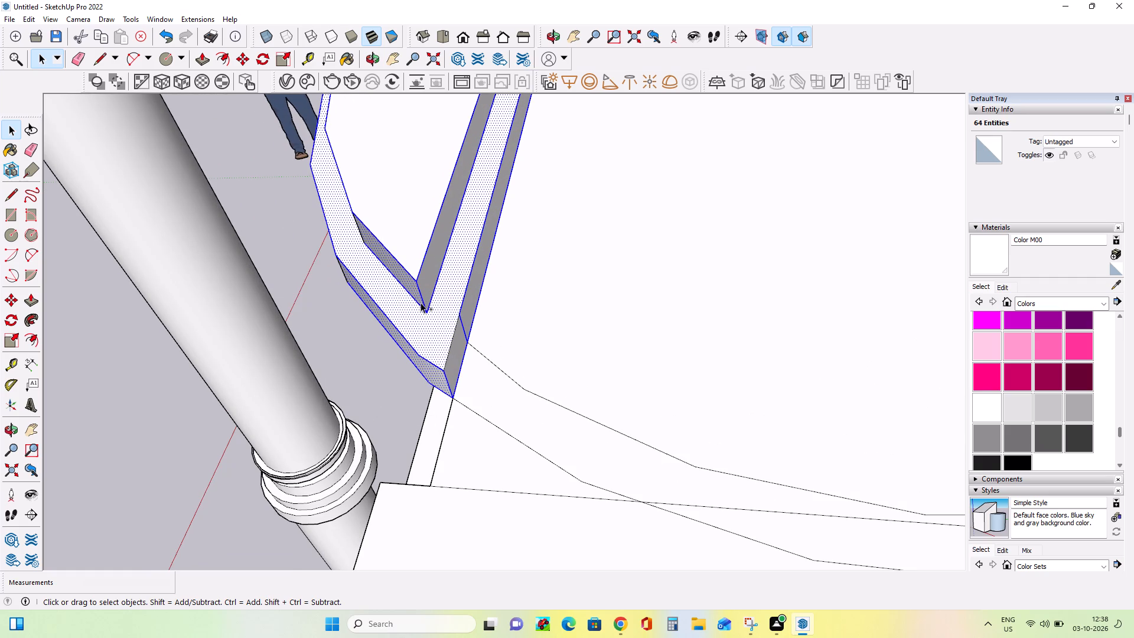
{"action": "left_click", "coordinate": [360, 232], "text": "ctrl"}
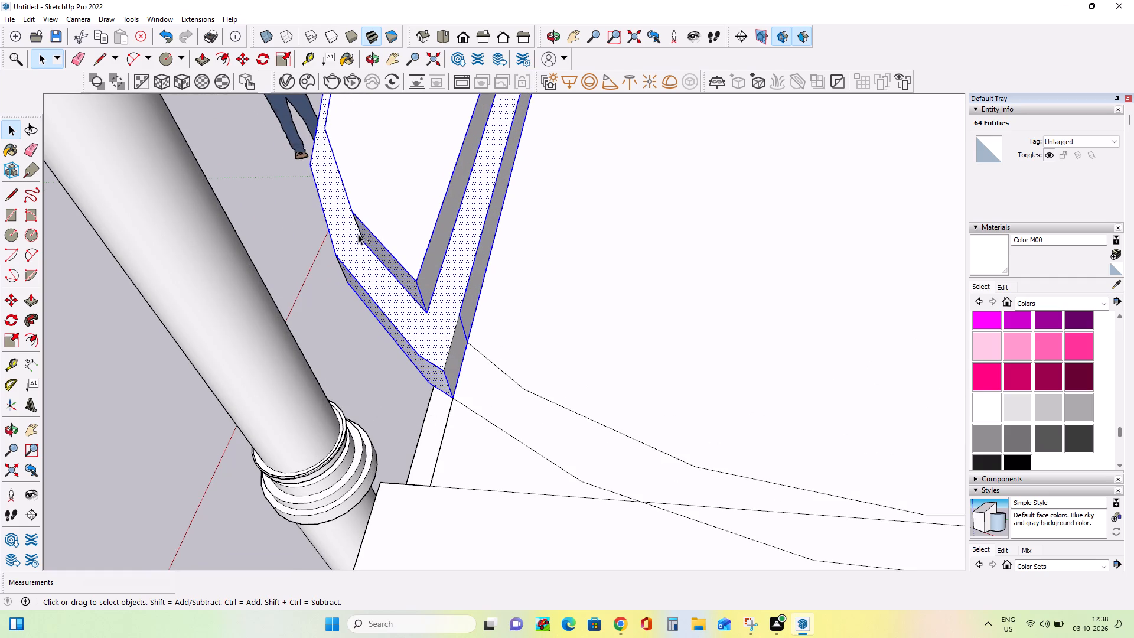
{"action": "left_click", "coordinate": [359, 232], "text": "ctrl"}
{"action": "scroll", "coordinate": [347, 281], "scroll_direction": "up", "scroll_amount": 7, "text": "ctrl"}
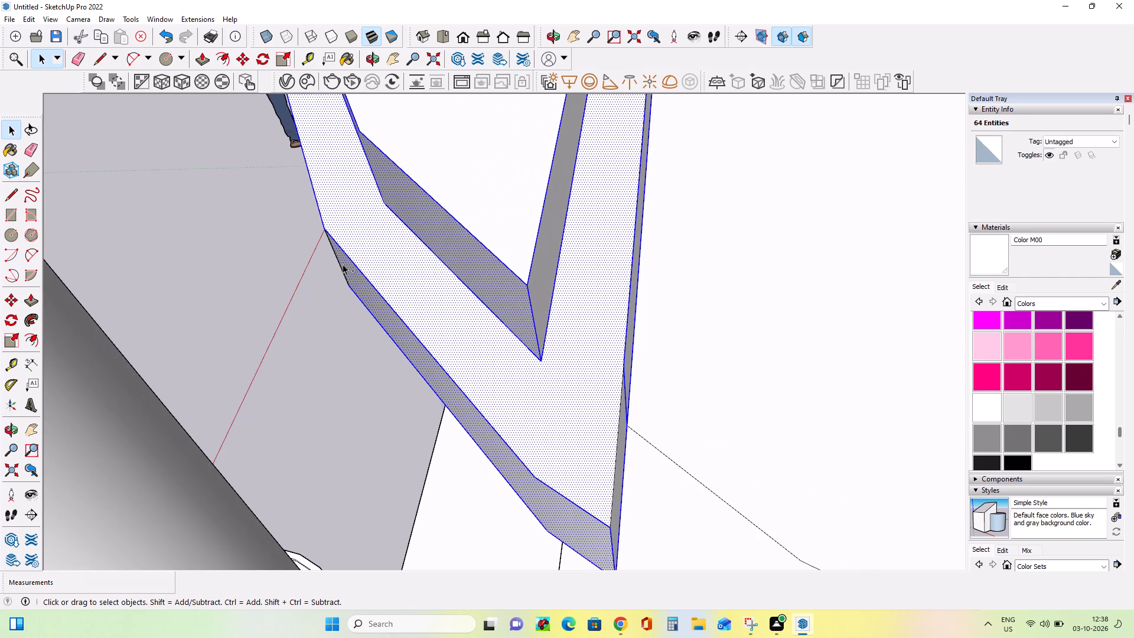
{"action": "left_click", "coordinate": [335, 260], "text": "ctrl"}
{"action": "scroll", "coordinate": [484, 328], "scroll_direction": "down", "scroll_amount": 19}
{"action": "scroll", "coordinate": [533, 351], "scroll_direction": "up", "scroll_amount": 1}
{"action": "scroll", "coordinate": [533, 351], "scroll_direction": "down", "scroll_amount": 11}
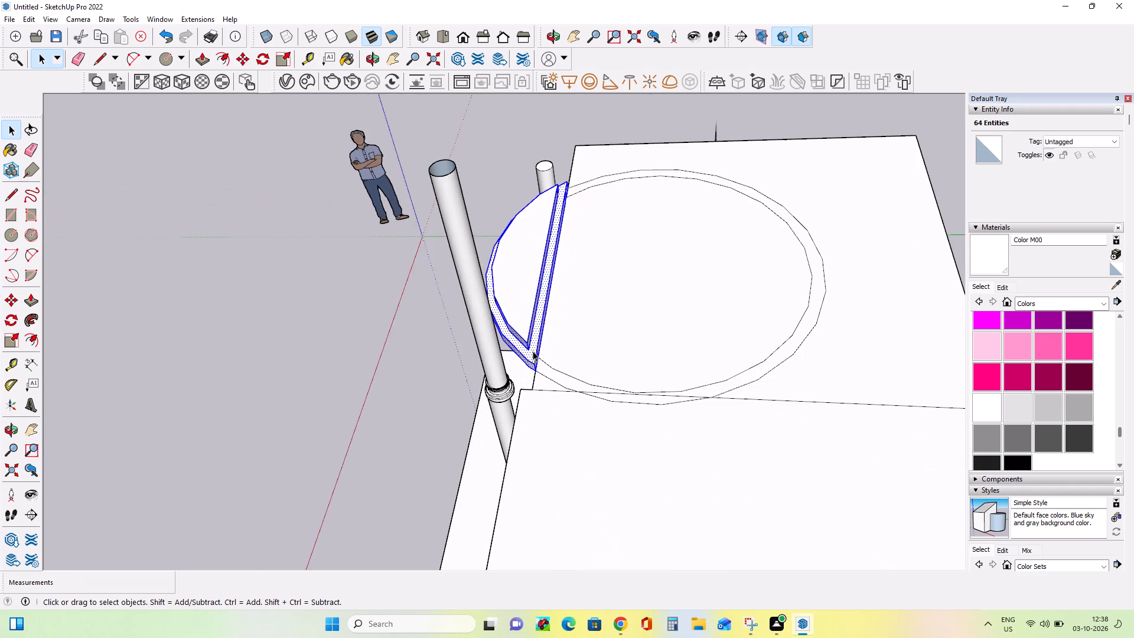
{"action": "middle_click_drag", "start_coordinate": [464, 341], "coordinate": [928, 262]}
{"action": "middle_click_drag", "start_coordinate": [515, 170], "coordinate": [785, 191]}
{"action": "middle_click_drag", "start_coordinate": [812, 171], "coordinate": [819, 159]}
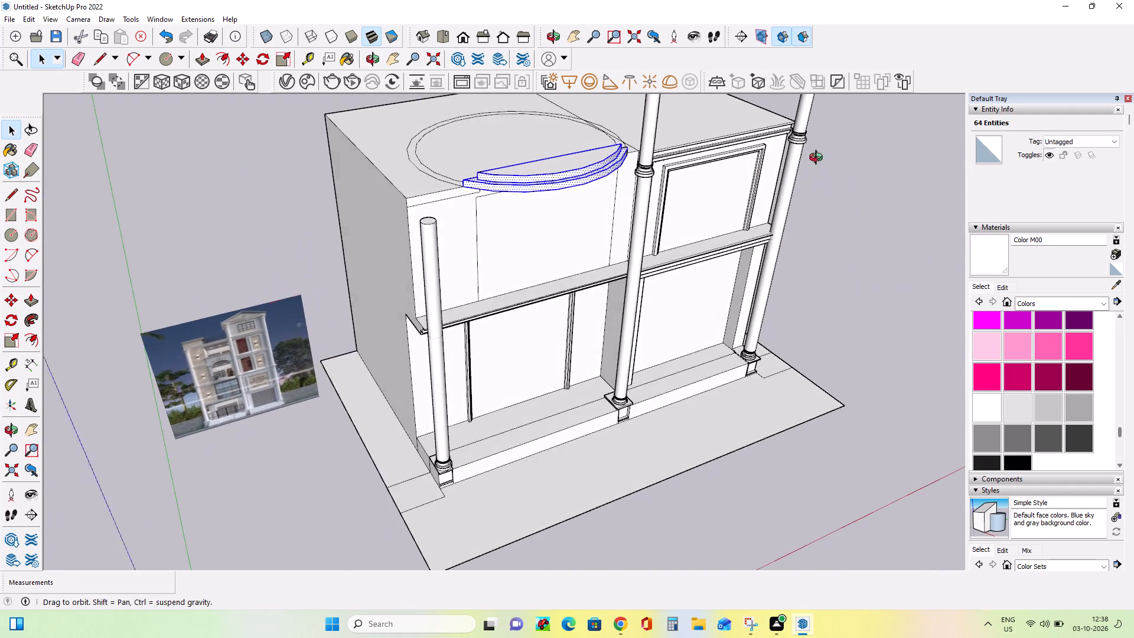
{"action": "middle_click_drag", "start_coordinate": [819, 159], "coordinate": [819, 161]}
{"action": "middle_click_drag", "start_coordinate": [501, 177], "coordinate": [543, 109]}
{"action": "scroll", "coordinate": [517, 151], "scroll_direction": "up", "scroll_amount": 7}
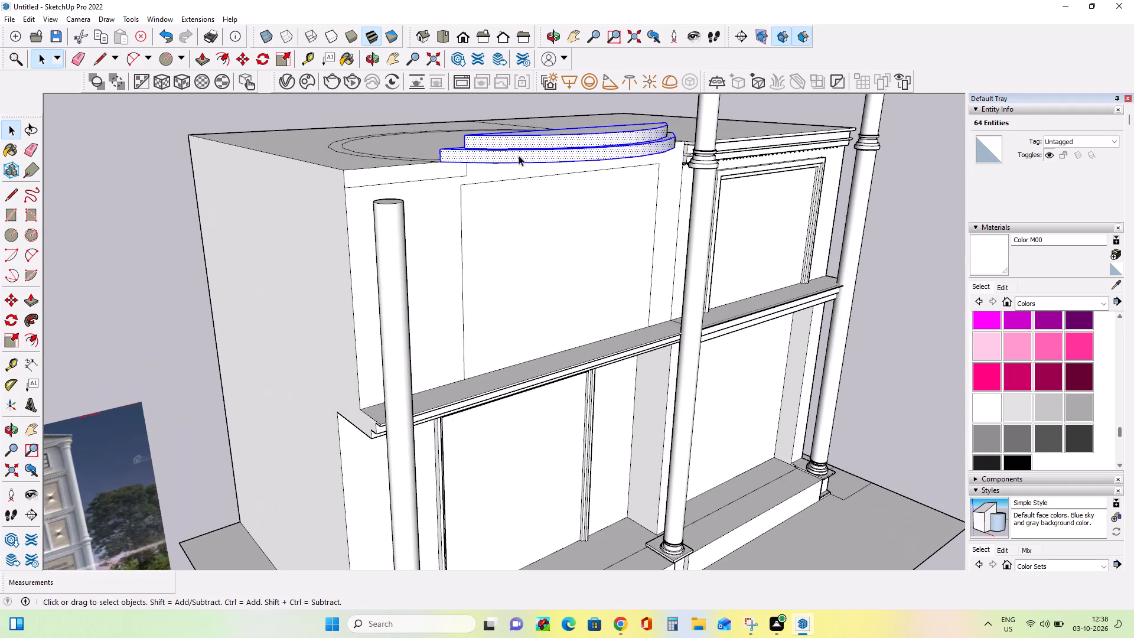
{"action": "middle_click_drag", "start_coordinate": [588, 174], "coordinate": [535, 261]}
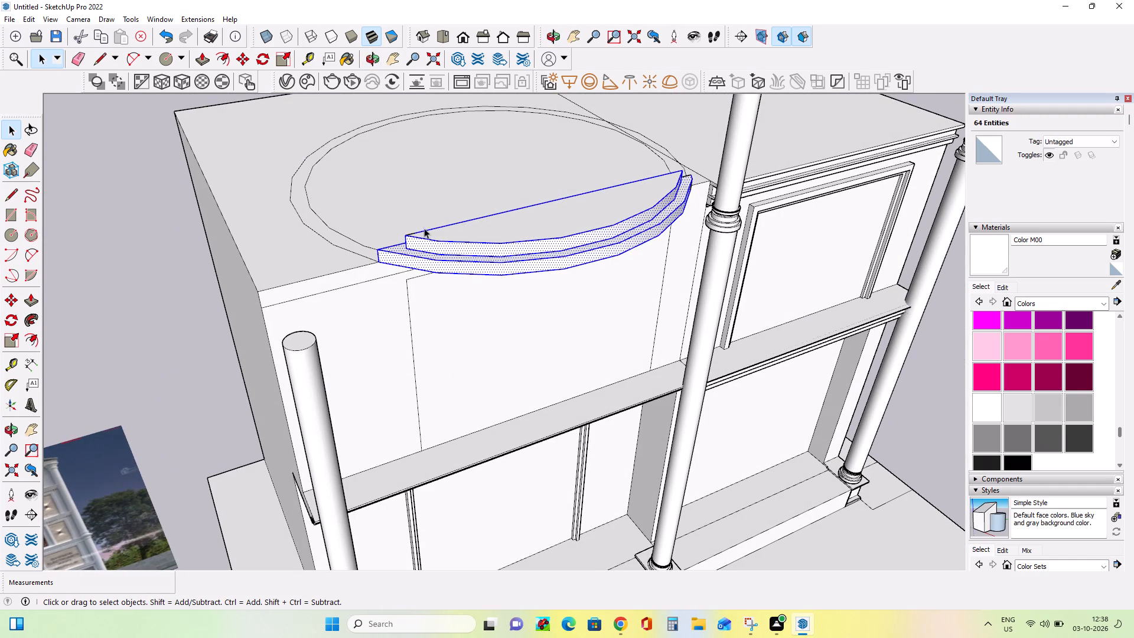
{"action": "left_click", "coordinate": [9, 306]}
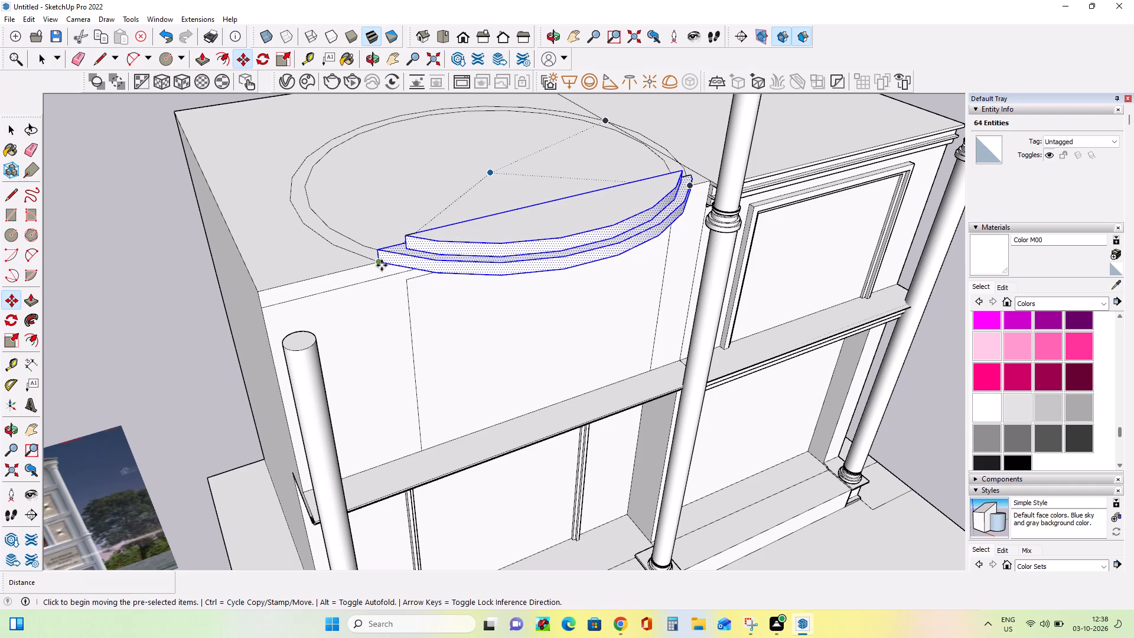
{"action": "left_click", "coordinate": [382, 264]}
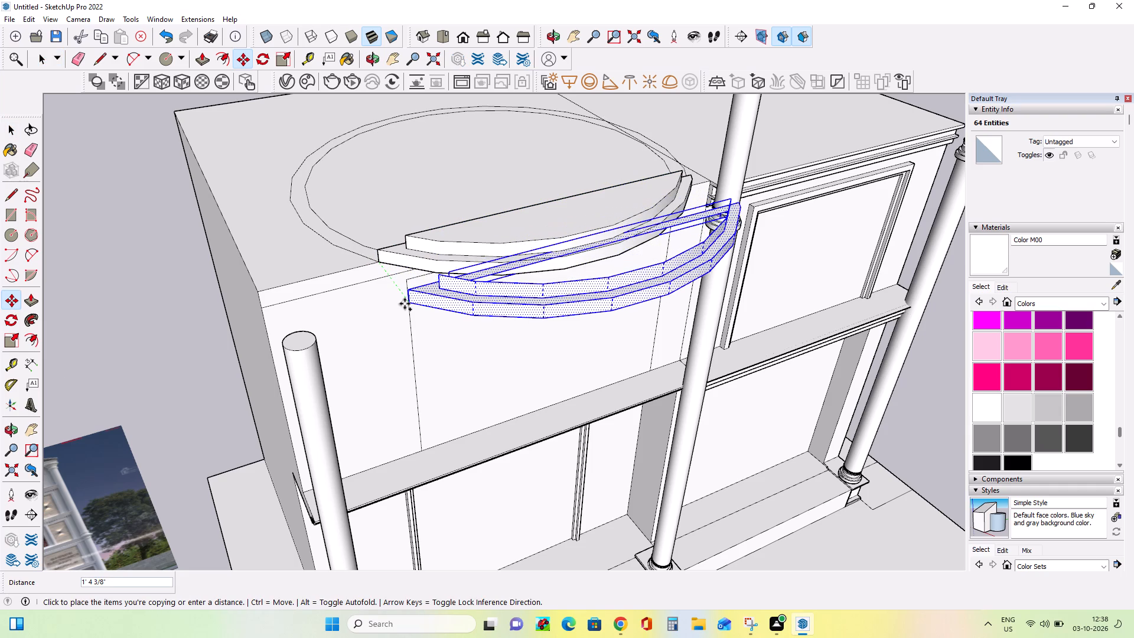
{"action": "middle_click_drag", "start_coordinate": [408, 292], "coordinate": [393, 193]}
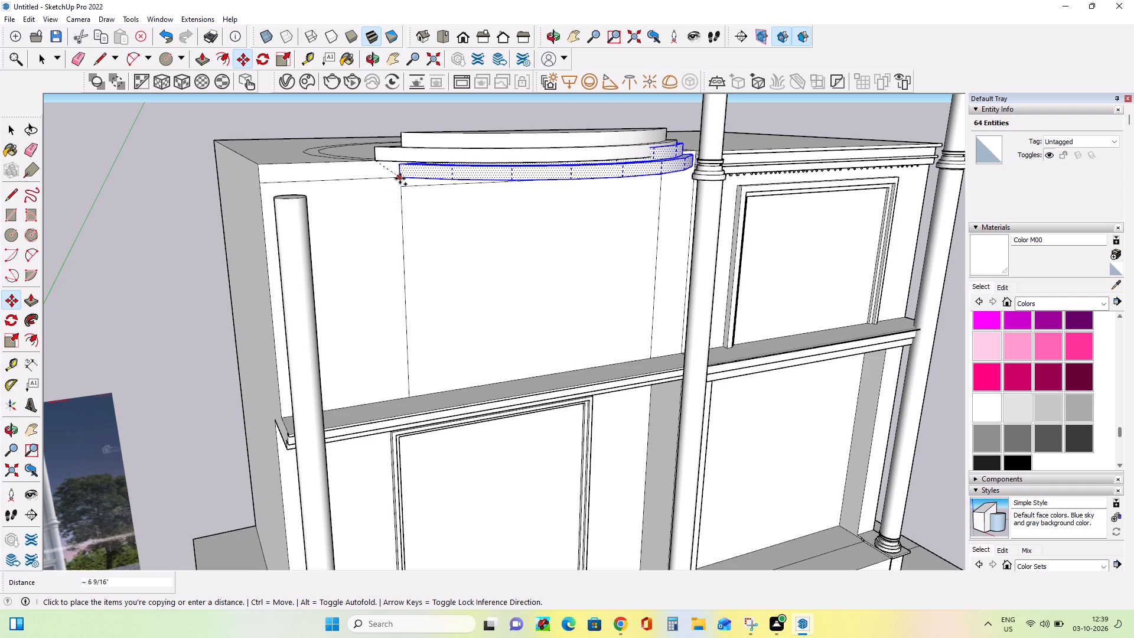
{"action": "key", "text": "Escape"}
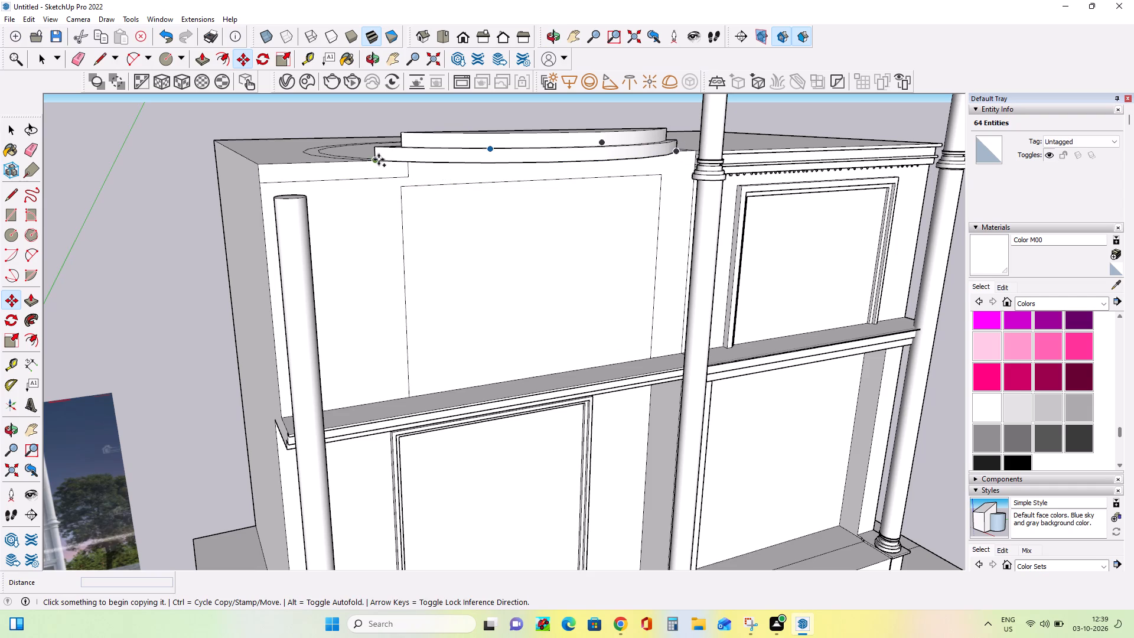
Select the upper tier's top face, the ledge and both curved fronts, with their curved edges and the upper tier's straight back edge.
{"action": "middle_click_drag", "start_coordinate": [428, 148], "coordinate": [452, 318]}
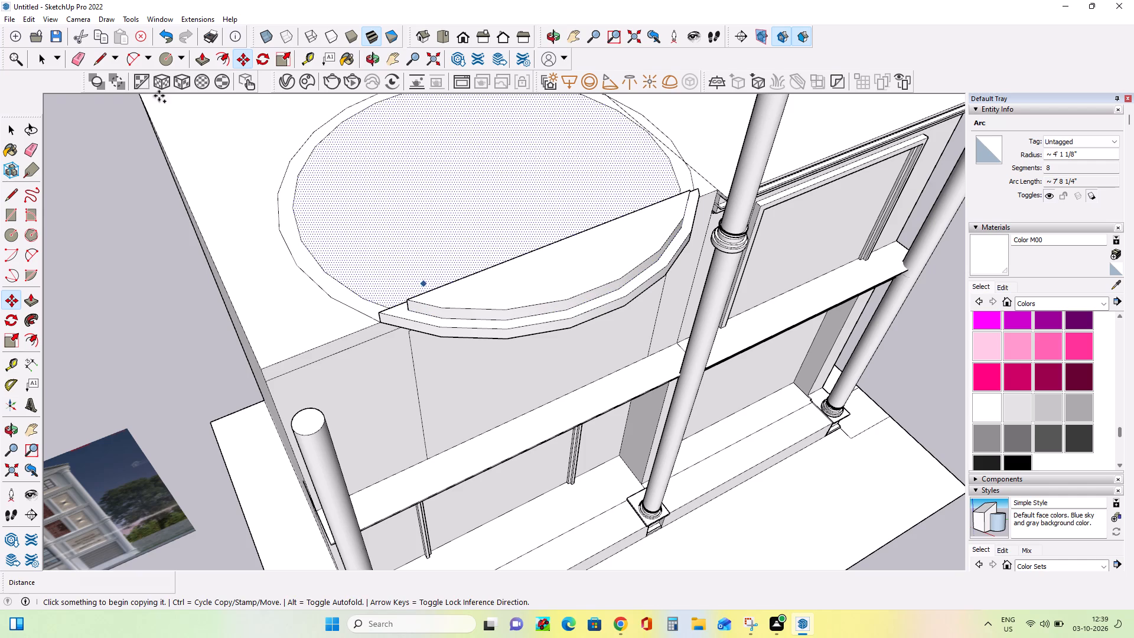
{"action": "left_click", "coordinate": [12, 125]}
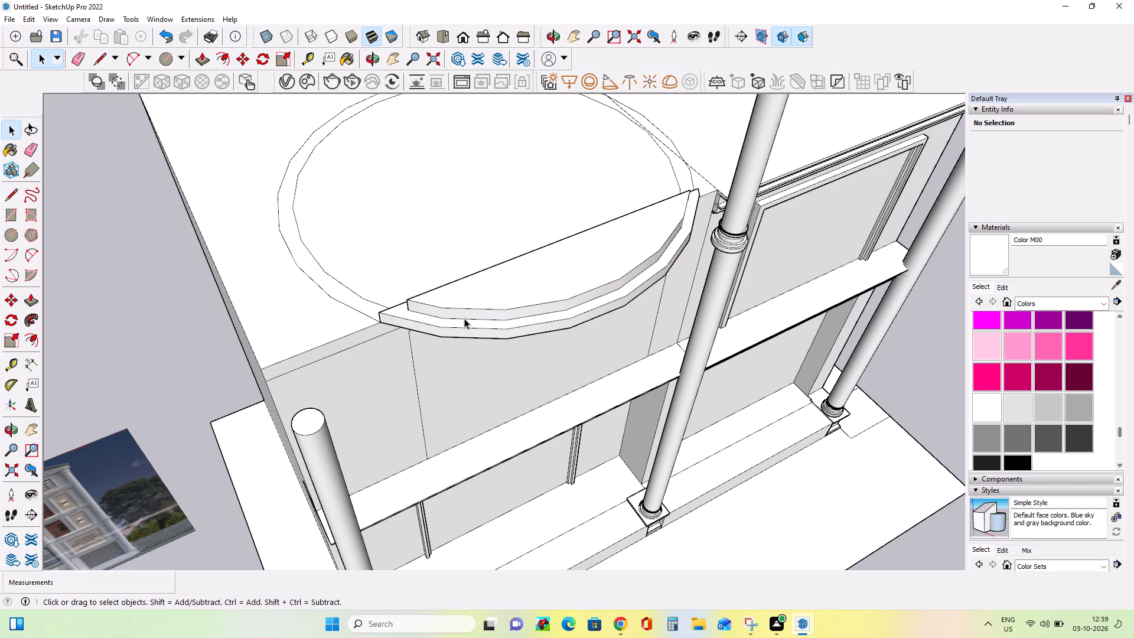
{"action": "left_click", "coordinate": [473, 305], "text": "ctrl"}
{"action": "left_click", "coordinate": [472, 318], "text": "ctrl"}
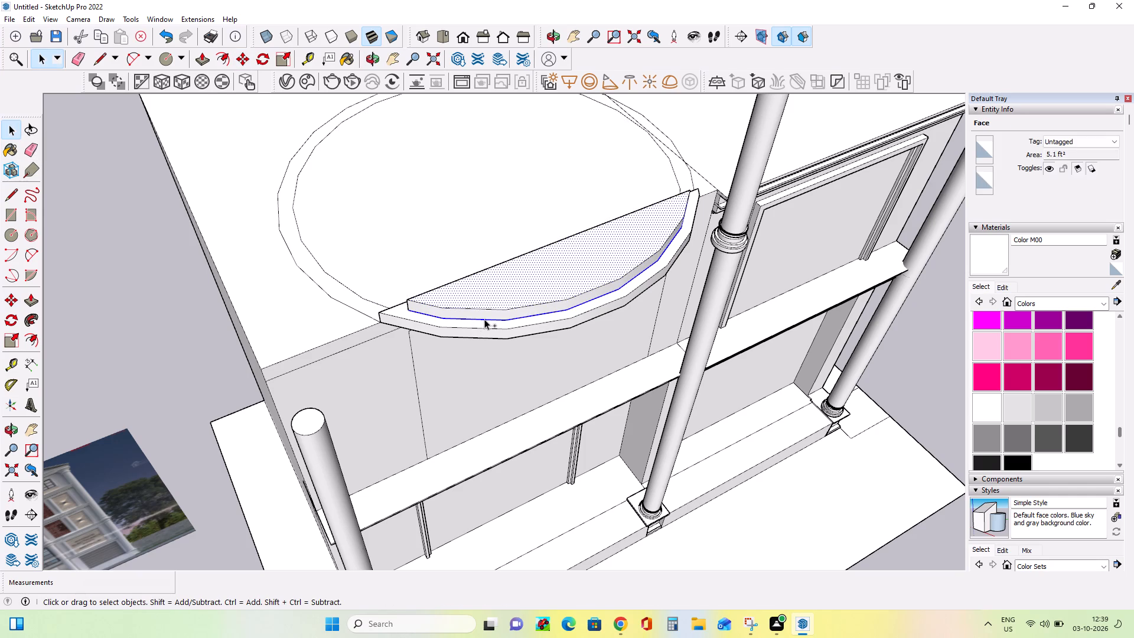
{"action": "scroll", "coordinate": [487, 305], "scroll_direction": "up", "scroll_amount": 6, "text": "ctrl"}
{"action": "left_click", "coordinate": [490, 309], "text": "ctrl"}
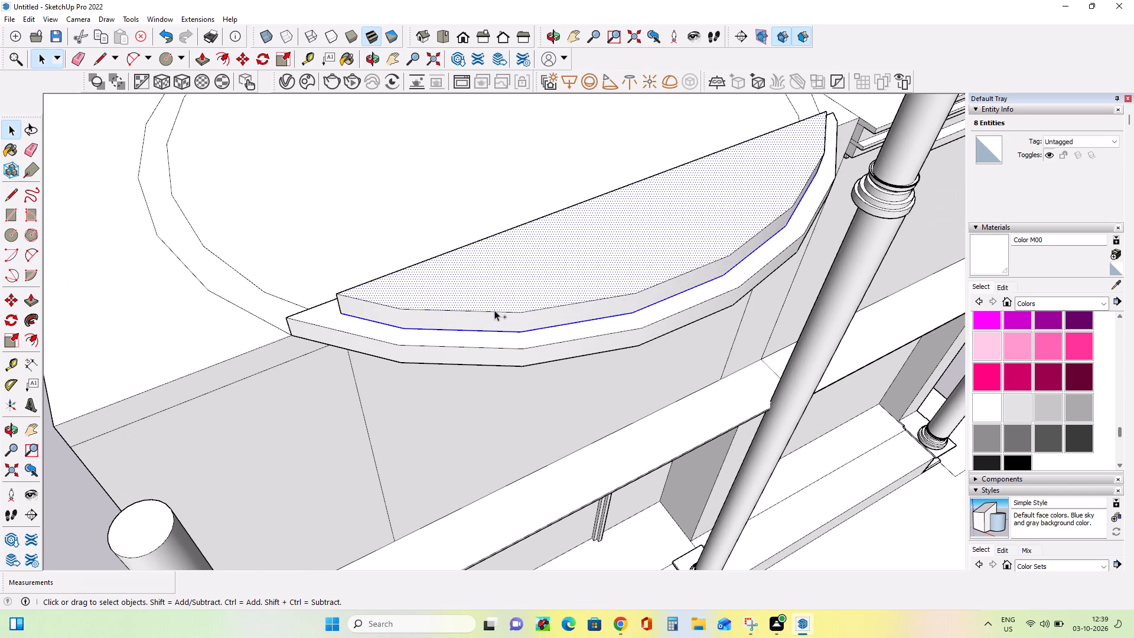
{"action": "left_click", "coordinate": [494, 310], "text": "ctrl"}
{"action": "left_click", "coordinate": [496, 320], "text": "ctrl"}
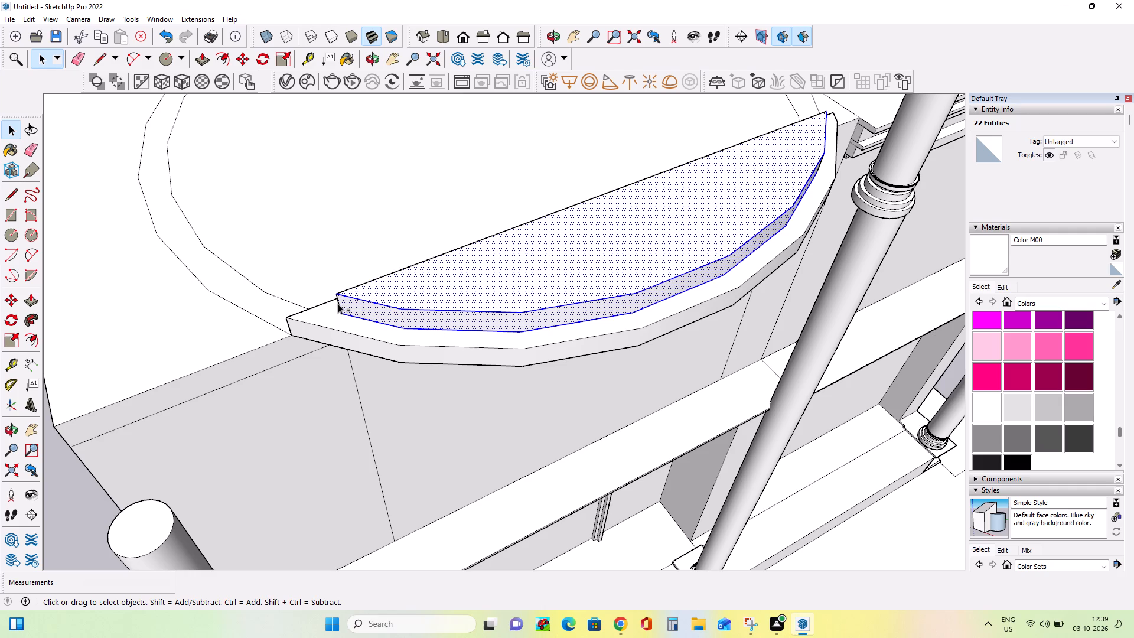
{"action": "left_click", "coordinate": [339, 304], "text": "ctrl"}
{"action": "left_click", "coordinate": [374, 278], "text": "ctrl"}
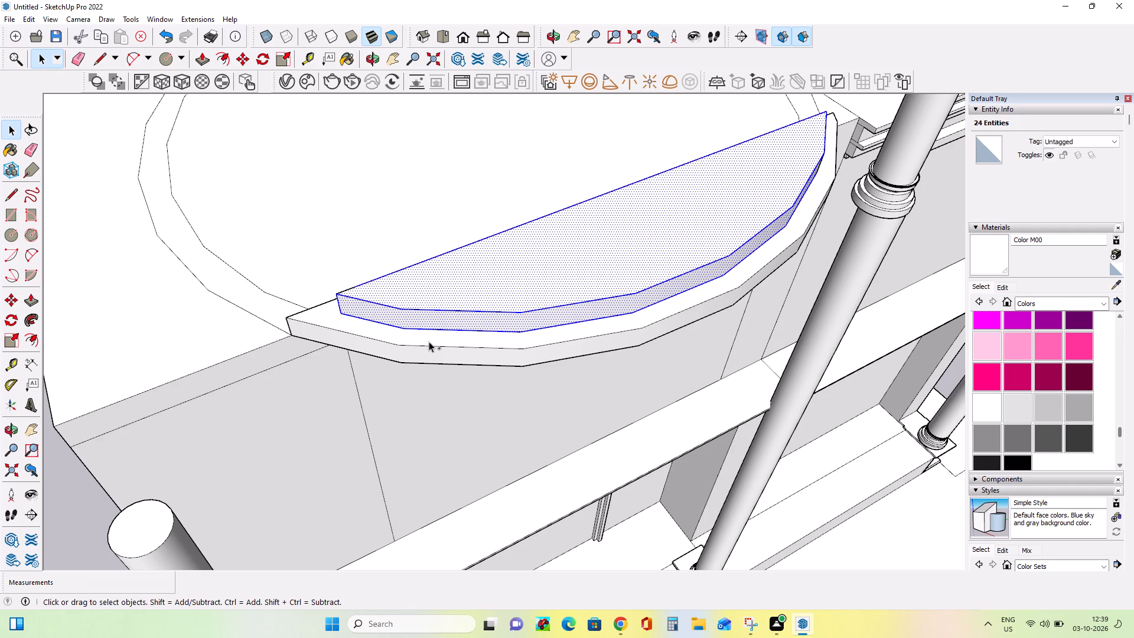
{"action": "left_click", "coordinate": [429, 344], "text": "ctrl"}
{"action": "left_click", "coordinate": [434, 346], "text": "ctrl"}
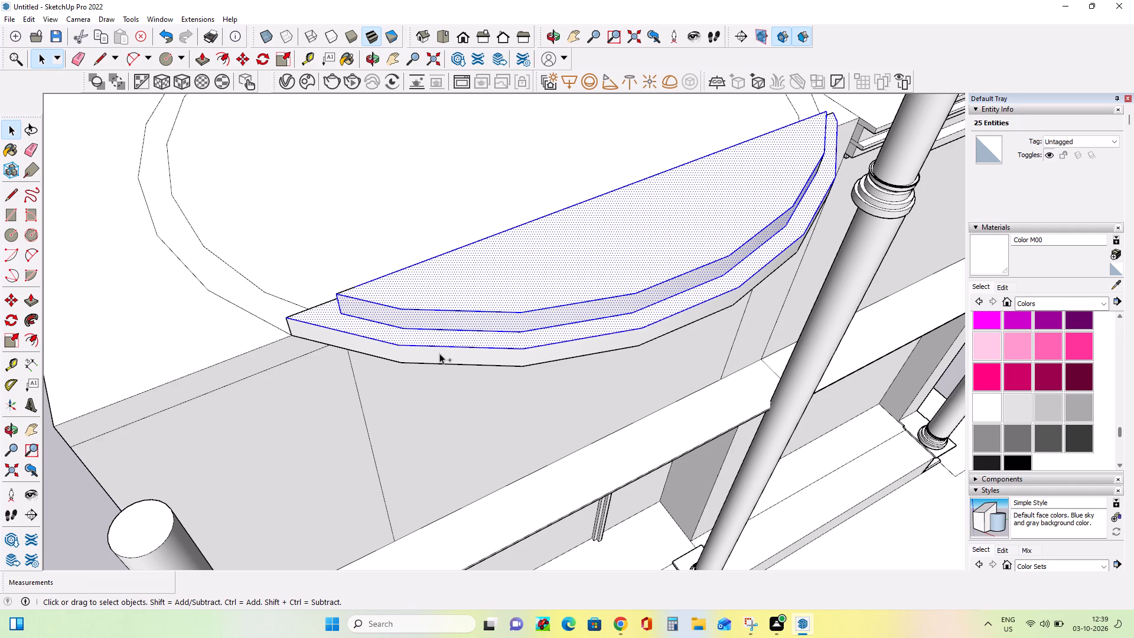
{"action": "left_click", "coordinate": [440, 354], "text": "ctrl"}
{"action": "left_click", "coordinate": [447, 363], "text": "ctrl"}
Add the rear faces of both cornice tiers and the short dividing edges at their left end to the selection.
{"action": "middle_click_drag", "start_coordinate": [532, 365], "coordinate": [547, 360], "text": "ctrl"}
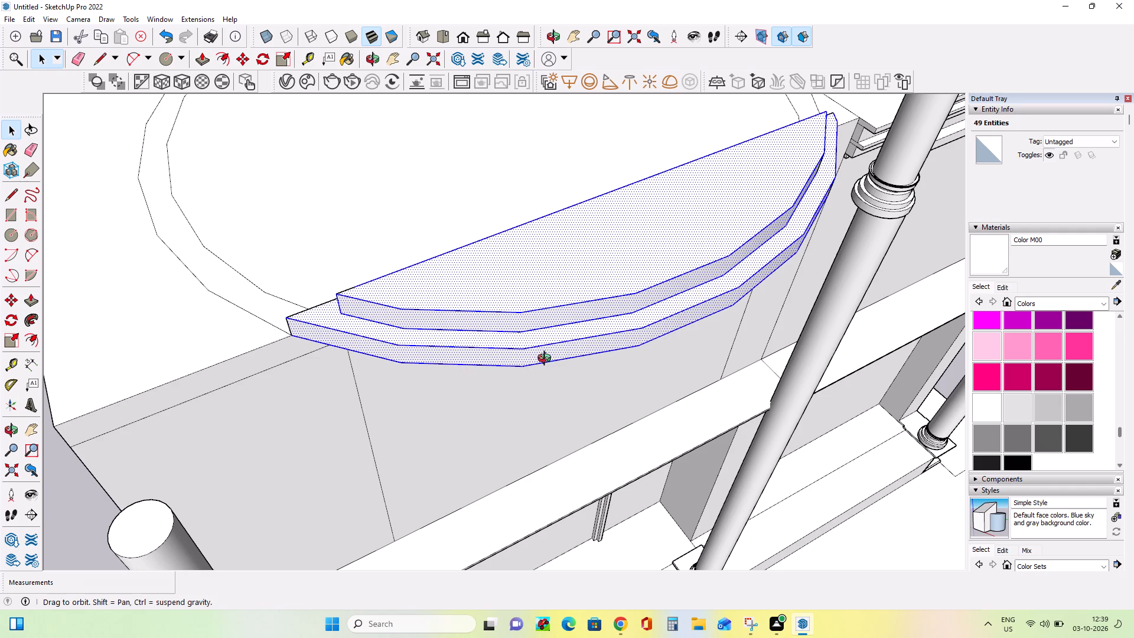
{"action": "middle_click_drag", "start_coordinate": [547, 360], "coordinate": [838, 340], "text": "ctrl"}
{"action": "middle_click_drag", "start_coordinate": [535, 320], "coordinate": [640, 391], "text": "ctrl"}
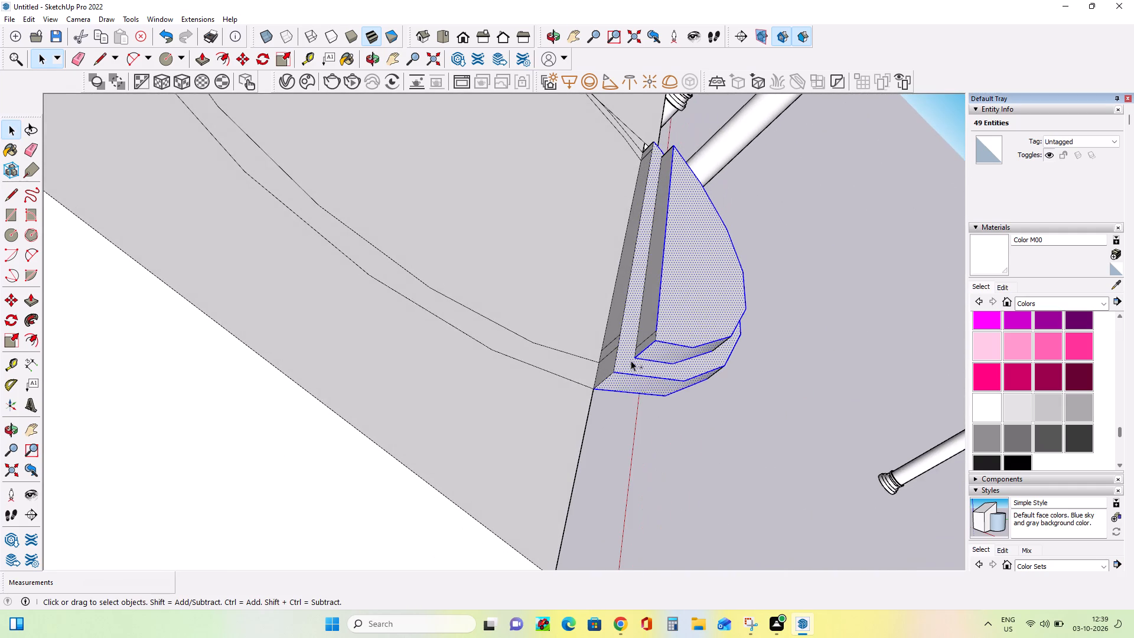
{"action": "scroll", "coordinate": [628, 357], "scroll_direction": "up", "scroll_amount": 8, "text": "ctrl"}
{"action": "left_click", "coordinate": [599, 362], "text": "ctrl"}
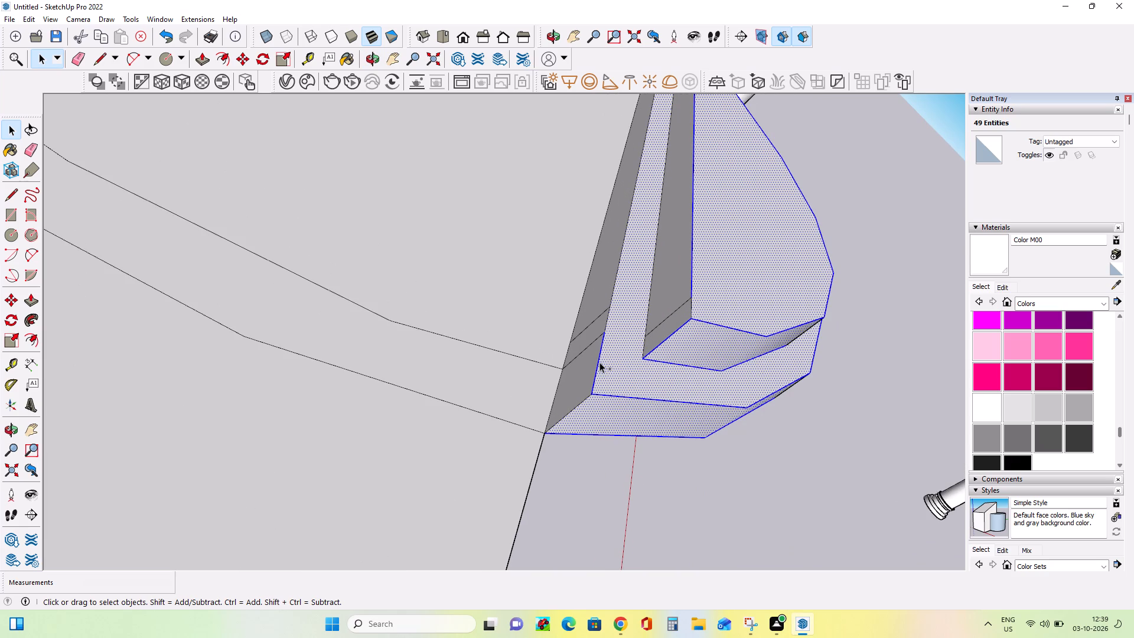
{"action": "left_click", "coordinate": [683, 302], "text": "ctrl"}
{"action": "middle_click_drag", "start_coordinate": [617, 323], "coordinate": [696, 366], "text": "ctrl"}
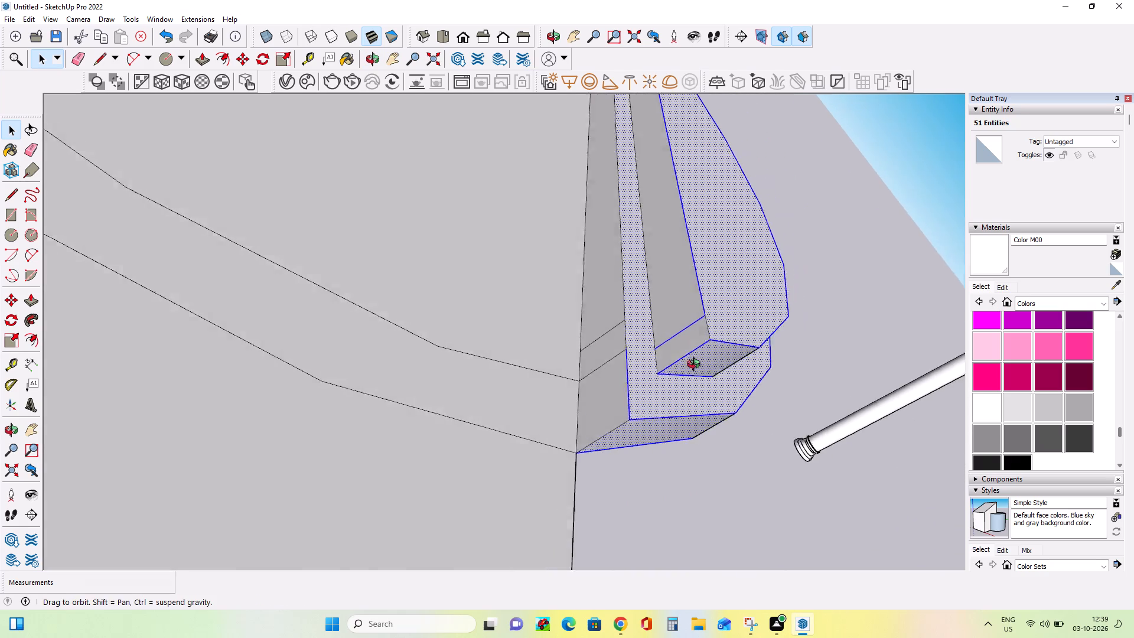
{"action": "middle_click_drag", "start_coordinate": [696, 366], "coordinate": [736, 366], "text": "ctrl"}
{"action": "left_click", "coordinate": [631, 357], "text": "ctrl"}
{"action": "left_click", "coordinate": [630, 378], "text": "ctrl"}
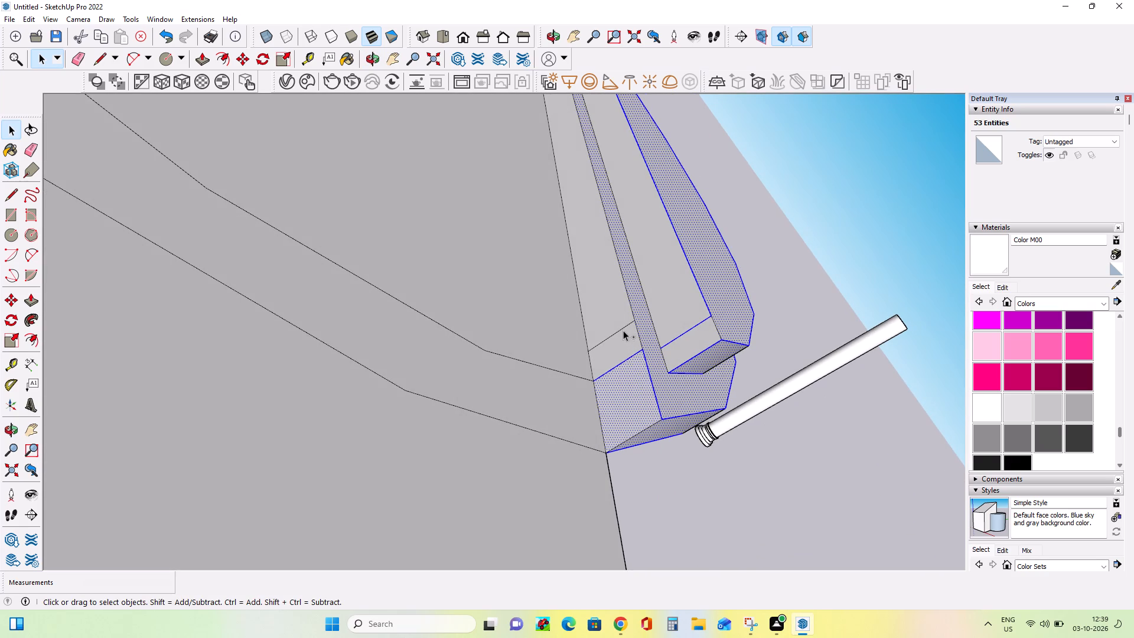
{"action": "left_click", "coordinate": [623, 330], "text": "ctrl"}
{"action": "left_click", "coordinate": [625, 341], "text": "ctrl"}
{"action": "left_click", "coordinate": [624, 295], "text": "ctrl"}
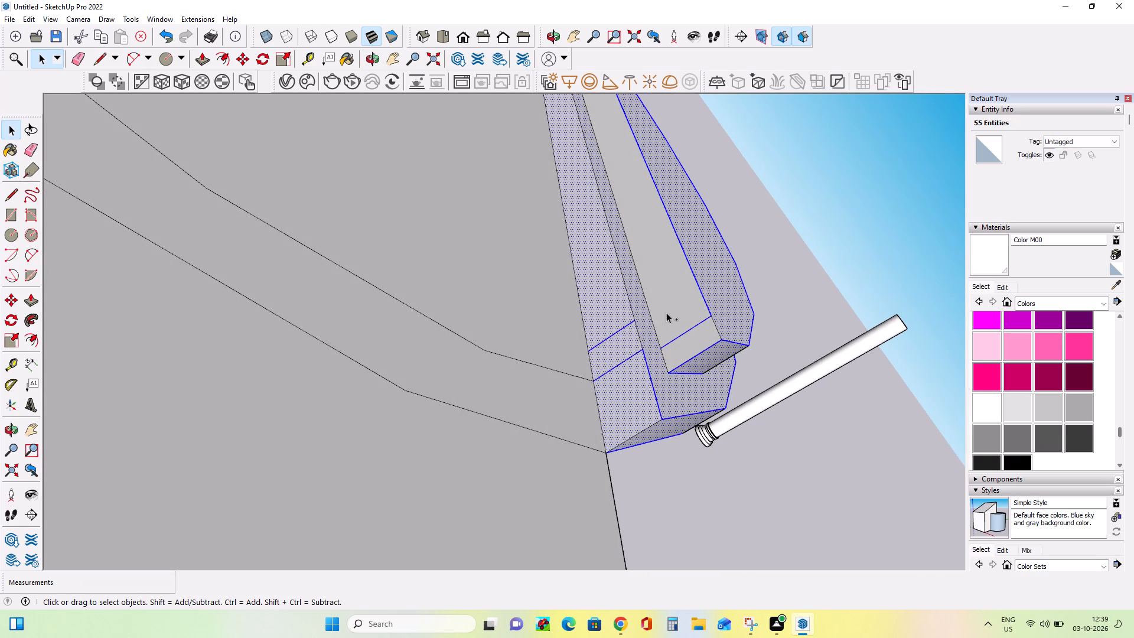
{"action": "left_click", "coordinate": [666, 313], "text": "ctrl"}
{"action": "left_click", "coordinate": [699, 344], "text": "ctrl"}
Add the lower tier's small rear face at the right end, its dividing edge and the straight top and bottom back edges to the selection.
{"action": "middle_click_drag", "start_coordinate": [724, 365], "coordinate": [652, 383], "text": "ctrl"}
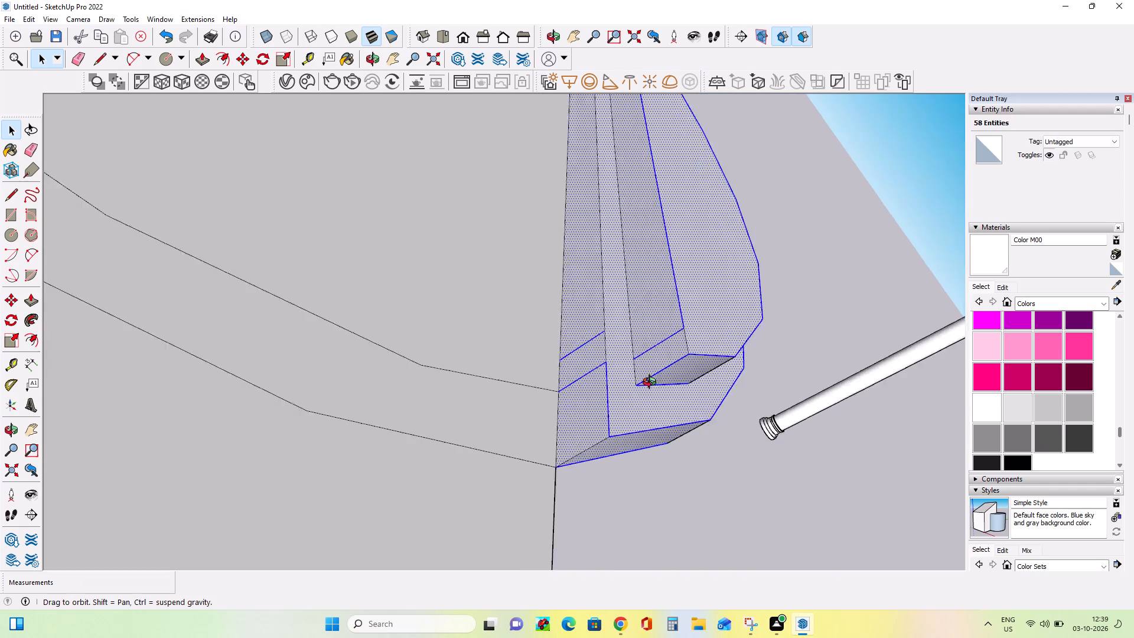
{"action": "middle_click_drag", "start_coordinate": [652, 383], "coordinate": [356, 415], "text": "ctrl"}
{"action": "middle_click_drag", "start_coordinate": [598, 372], "coordinate": [227, 353], "text": "ctrl"}
{"action": "middle_click_drag", "start_coordinate": [683, 355], "coordinate": [651, 364], "text": "ctrl"}
{"action": "scroll", "coordinate": [657, 362], "scroll_direction": "down", "scroll_amount": 3, "text": "ctrl"}
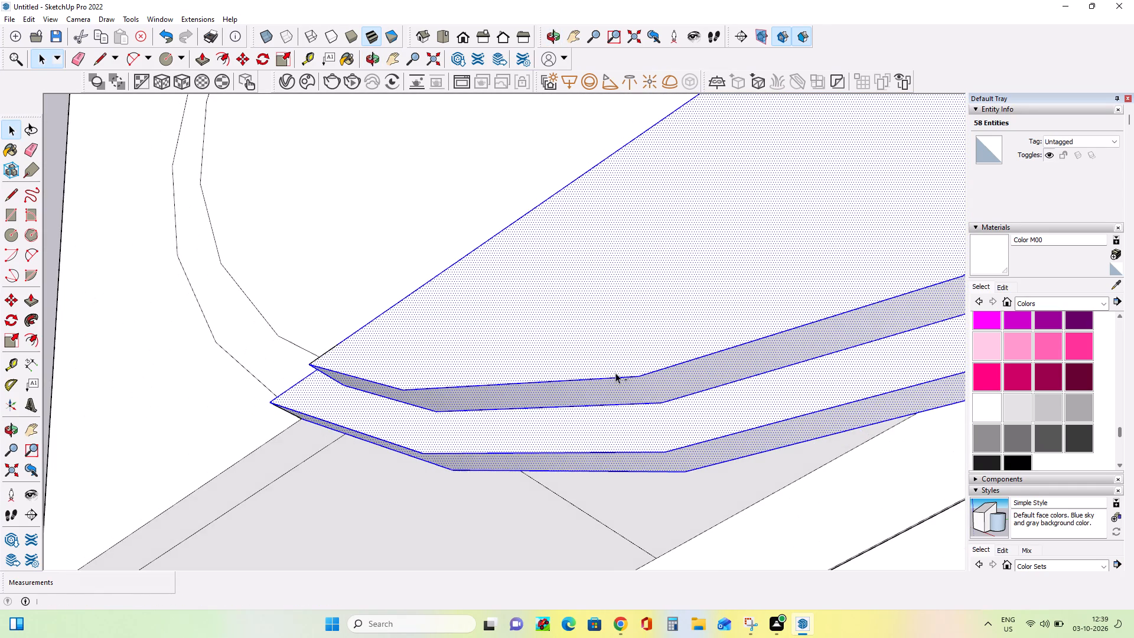
{"action": "scroll", "coordinate": [615, 373], "scroll_direction": "down", "scroll_amount": 15, "text": "ctrl"}
{"action": "middle_click_drag", "start_coordinate": [696, 398], "coordinate": [447, 302]}
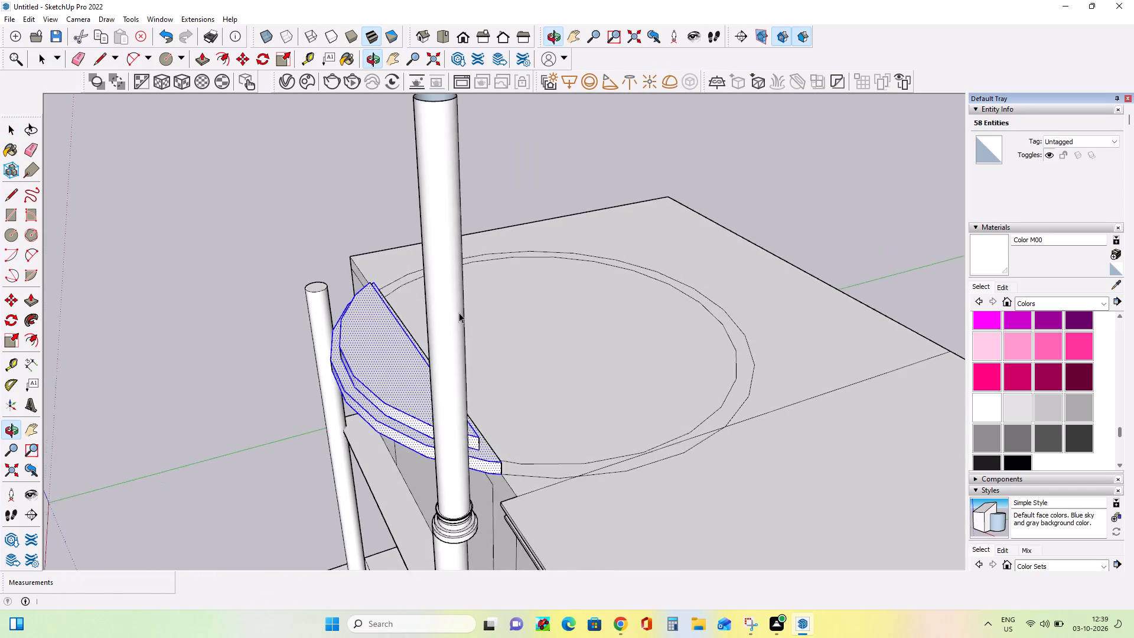
{"action": "middle_click_drag", "start_coordinate": [672, 417], "coordinate": [432, 422]}
{"action": "scroll", "coordinate": [316, 425], "scroll_direction": "up", "scroll_amount": 3}
{"action": "scroll", "coordinate": [373, 416], "scroll_direction": "up", "scroll_amount": 4}
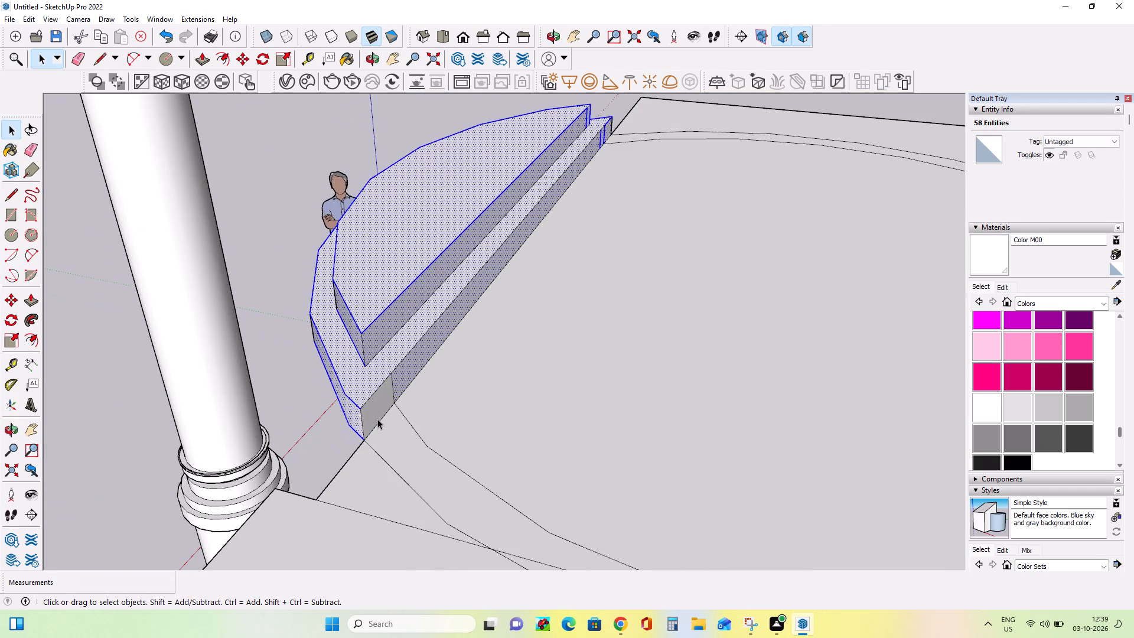
{"action": "left_click", "coordinate": [360, 431], "text": "ctrl"}
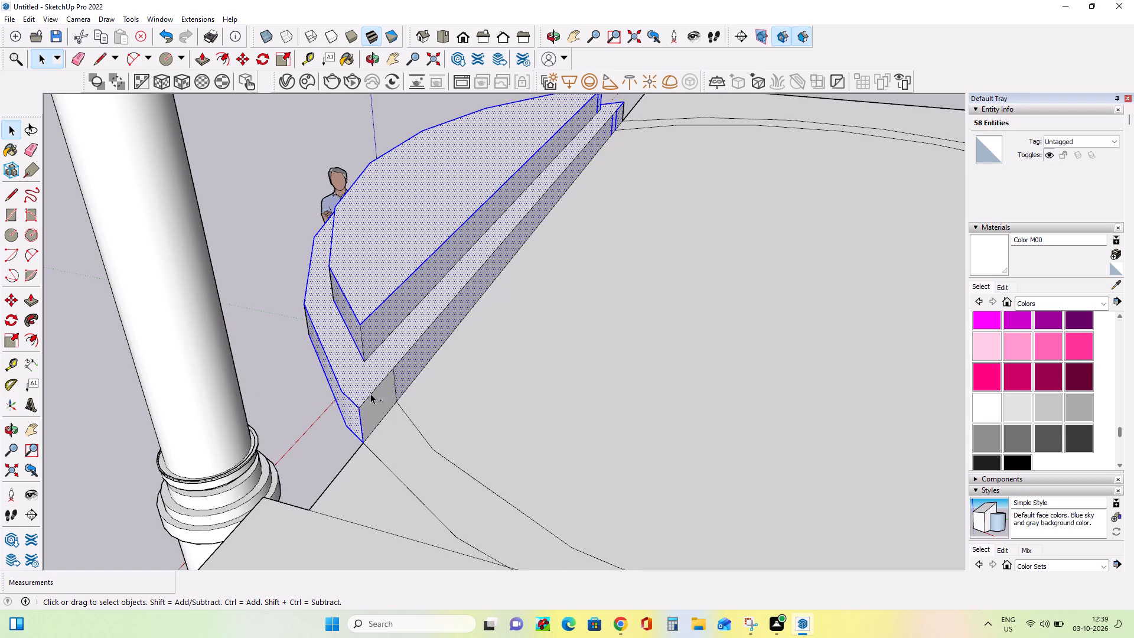
{"action": "left_click", "coordinate": [370, 392], "text": "ctrl"}
{"action": "left_click", "coordinate": [405, 357], "text": "ctrl"}
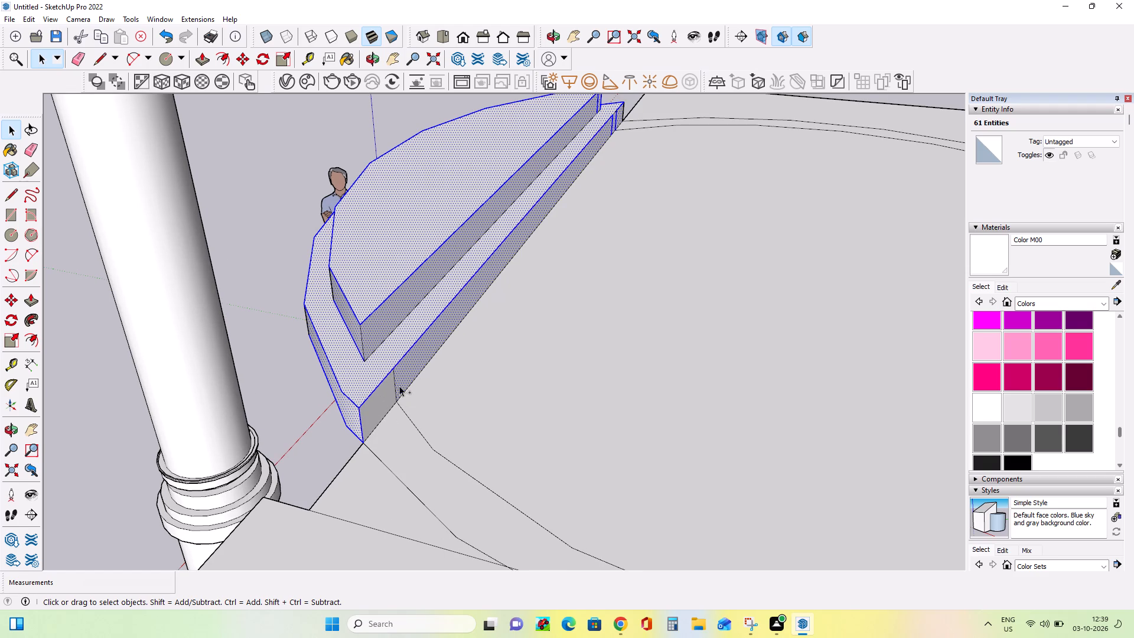
{"action": "left_click", "coordinate": [399, 389], "text": "ctrl"}
{"action": "left_click", "coordinate": [387, 403], "text": "ctrl"}
{"action": "left_click", "coordinate": [396, 396], "text": "ctrl"}
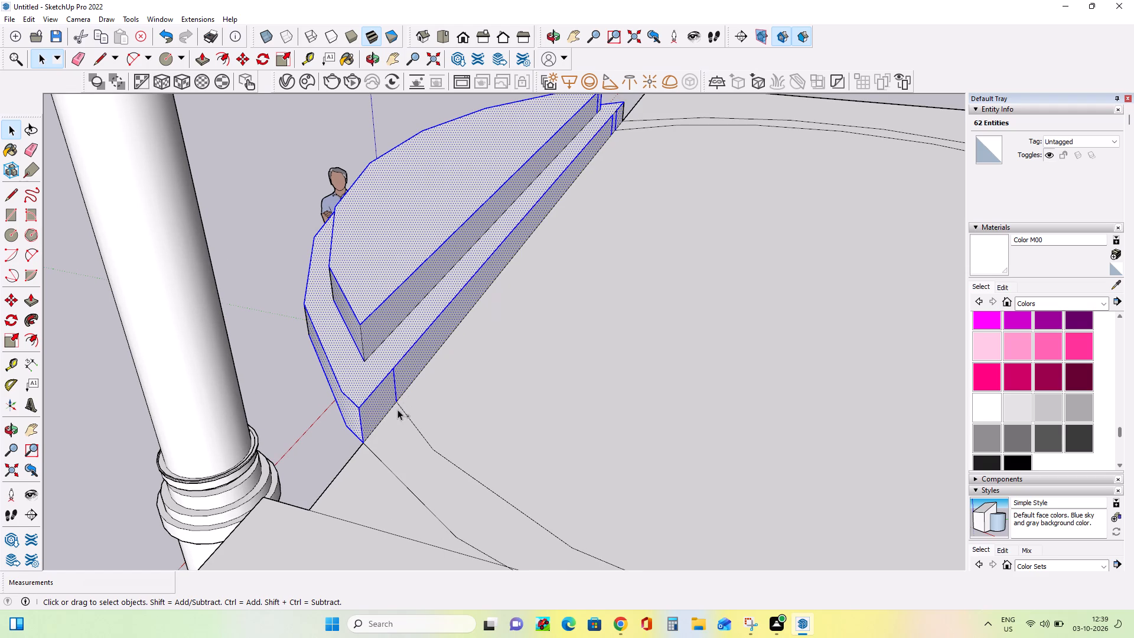
{"action": "left_click", "coordinate": [390, 411], "text": "ctrl"}
{"action": "left_click", "coordinate": [408, 387], "text": "ctrl"}
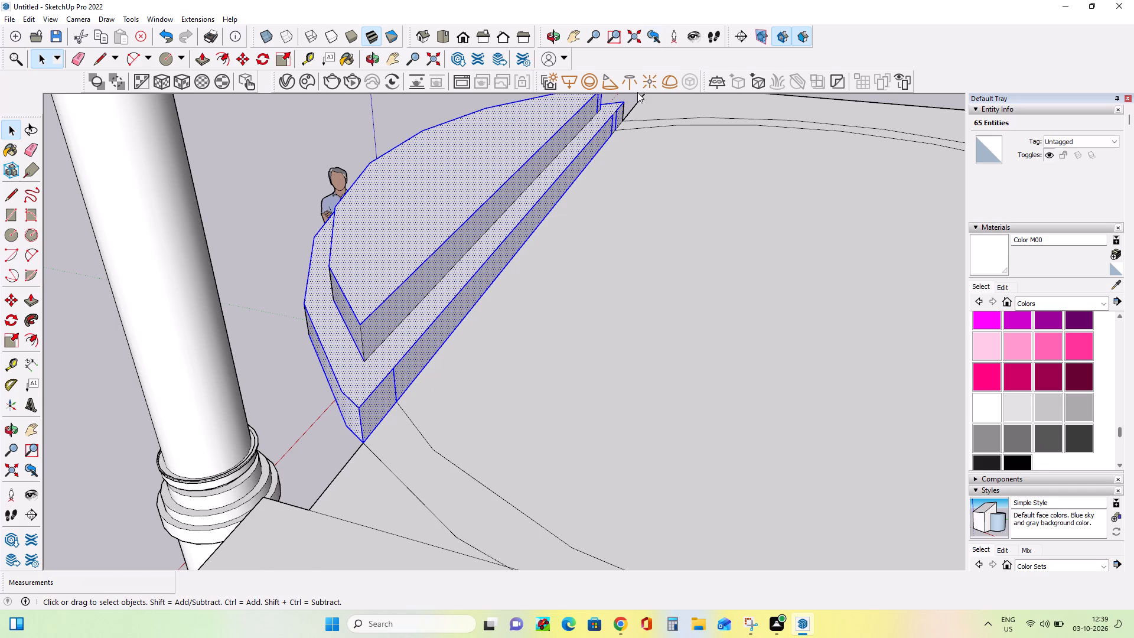
Add the short outer corner edge at the lower tier's left end to the selection.
{"action": "scroll", "coordinate": [634, 115], "scroll_direction": "up", "scroll_amount": 6, "text": "ctrl"}
{"action": "left_click", "coordinate": [625, 115], "text": "ctrl"}
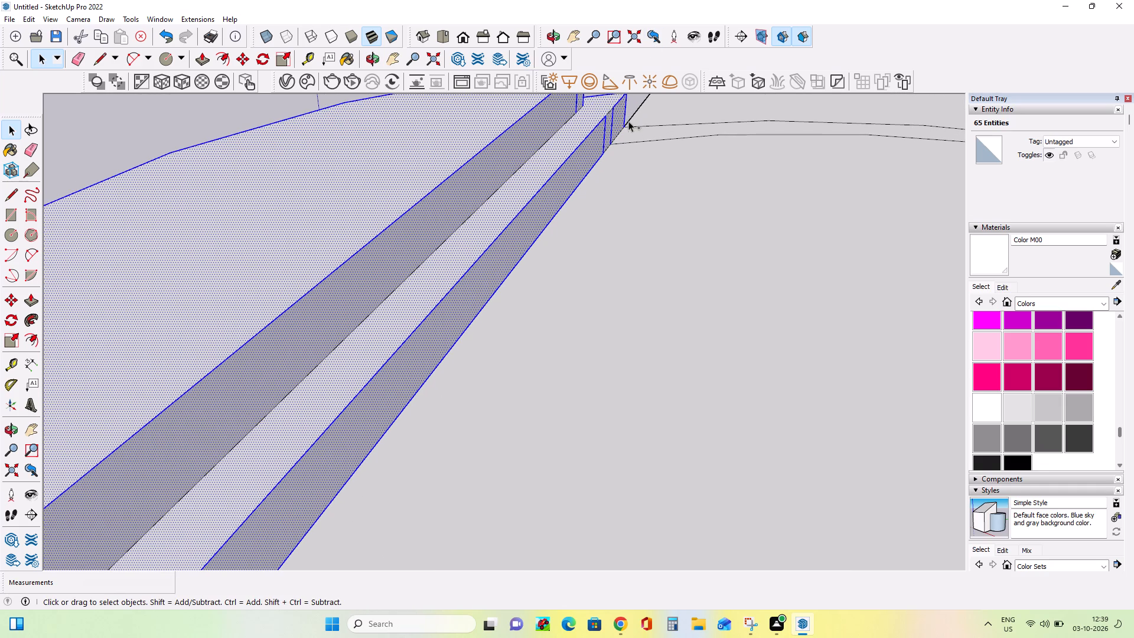
Move the selected cornice 3 1/2" along the wall toward the left column.
{"action": "scroll", "coordinate": [680, 133], "scroll_direction": "down", "scroll_amount": 12}
{"action": "scroll", "coordinate": [516, 321], "scroll_direction": "down", "scroll_amount": 1}
{"action": "middle_click_drag", "start_coordinate": [517, 321], "coordinate": [746, 304]}
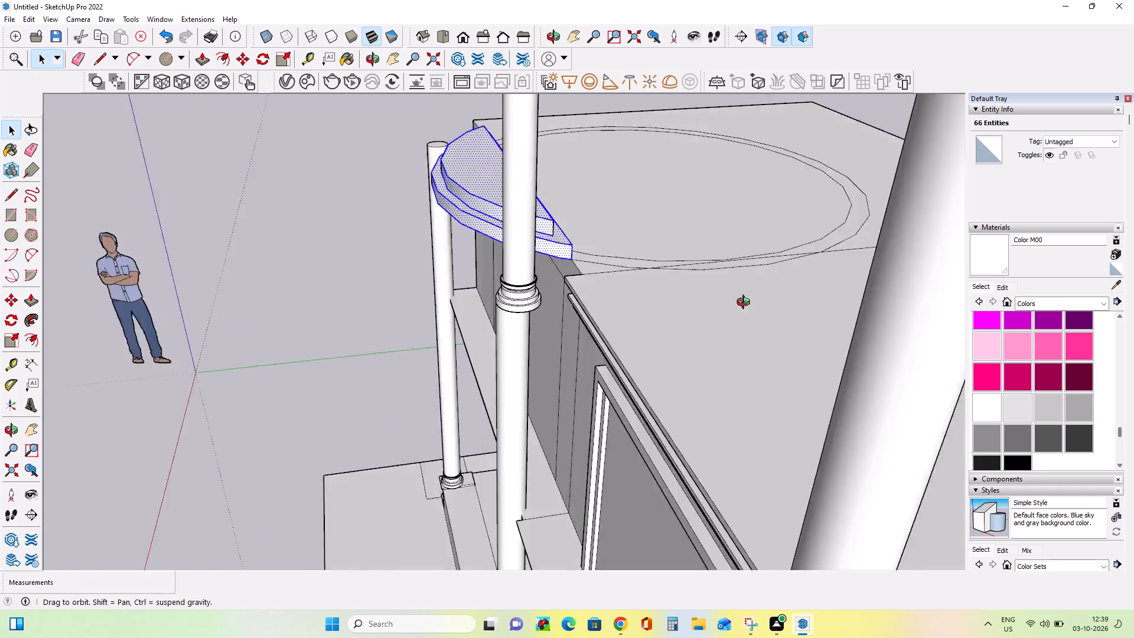
{"action": "middle_click_drag", "start_coordinate": [746, 304], "coordinate": [777, 292]}
{"action": "middle_click_drag", "start_coordinate": [488, 271], "coordinate": [904, 308]}
{"action": "middle_click_drag", "start_coordinate": [521, 266], "coordinate": [620, 262]}
{"action": "left_click", "coordinate": [17, 300]}
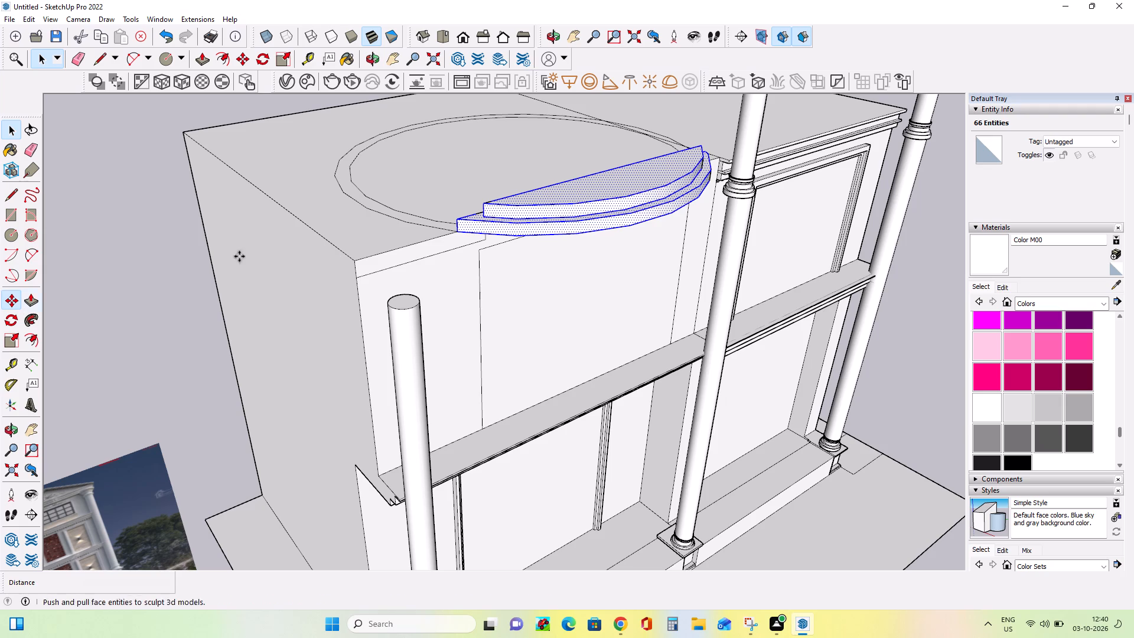
{"action": "left_click", "coordinate": [459, 230]}
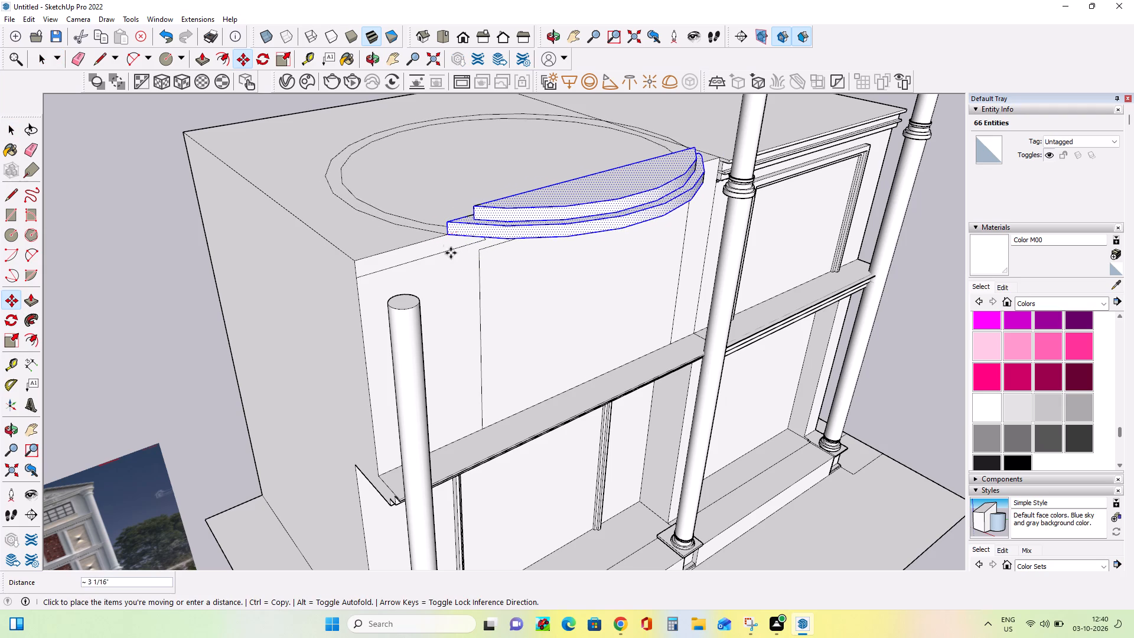
{"action": "left_click", "coordinate": [444, 235]}
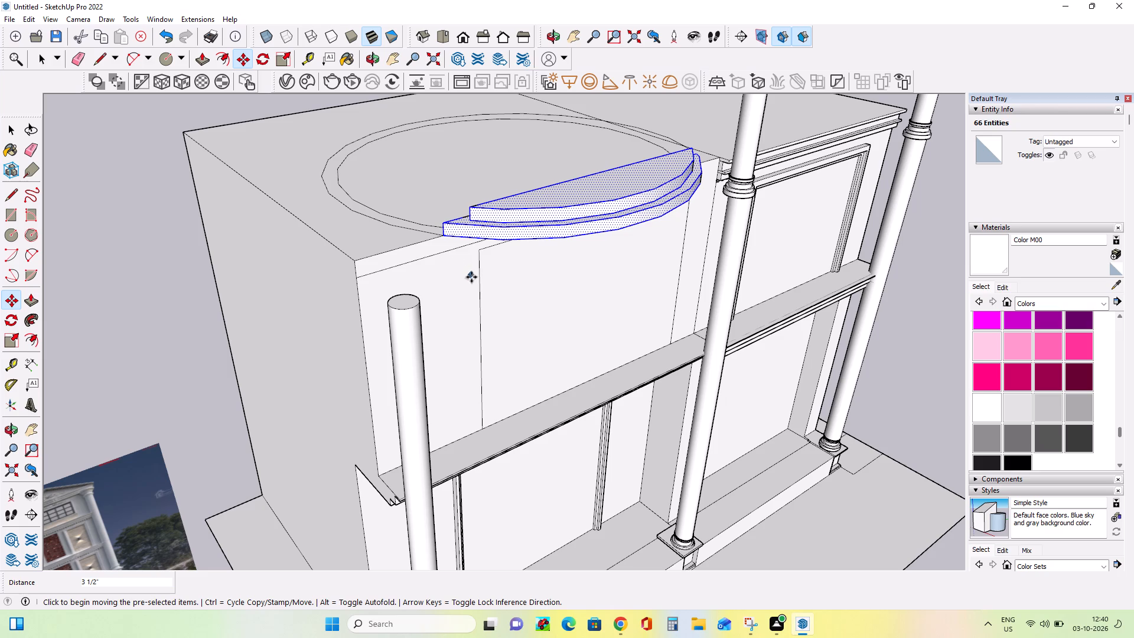
Make the selected two-tier curved cornice geometry into a group.
{"action": "left_click", "coordinate": [444, 237]}
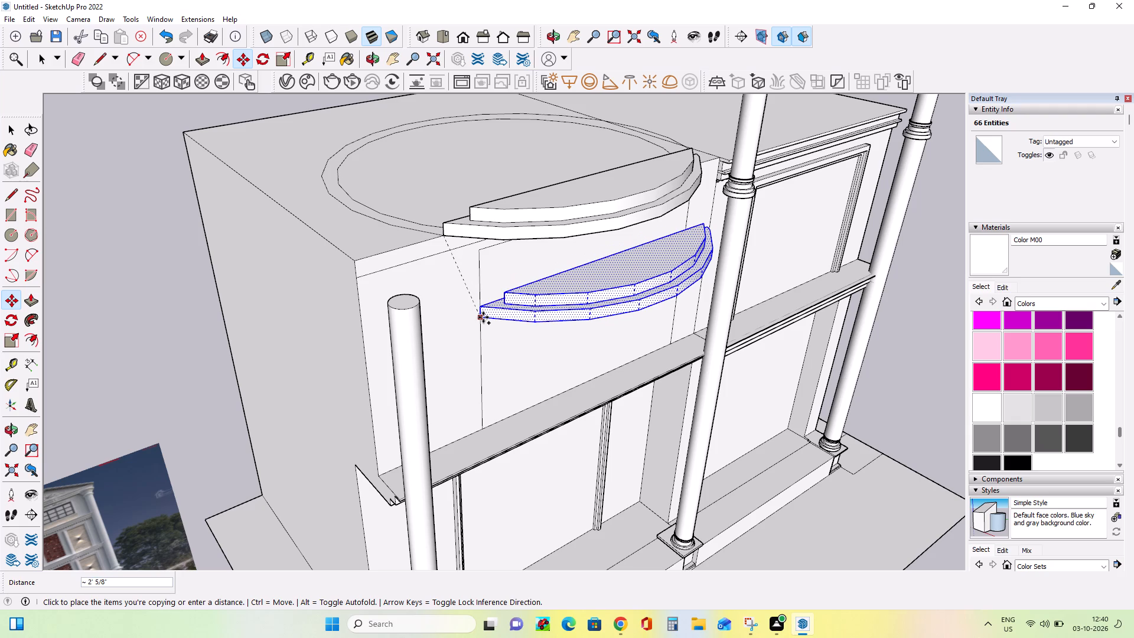
{"action": "left_click", "coordinate": [14, 131]}
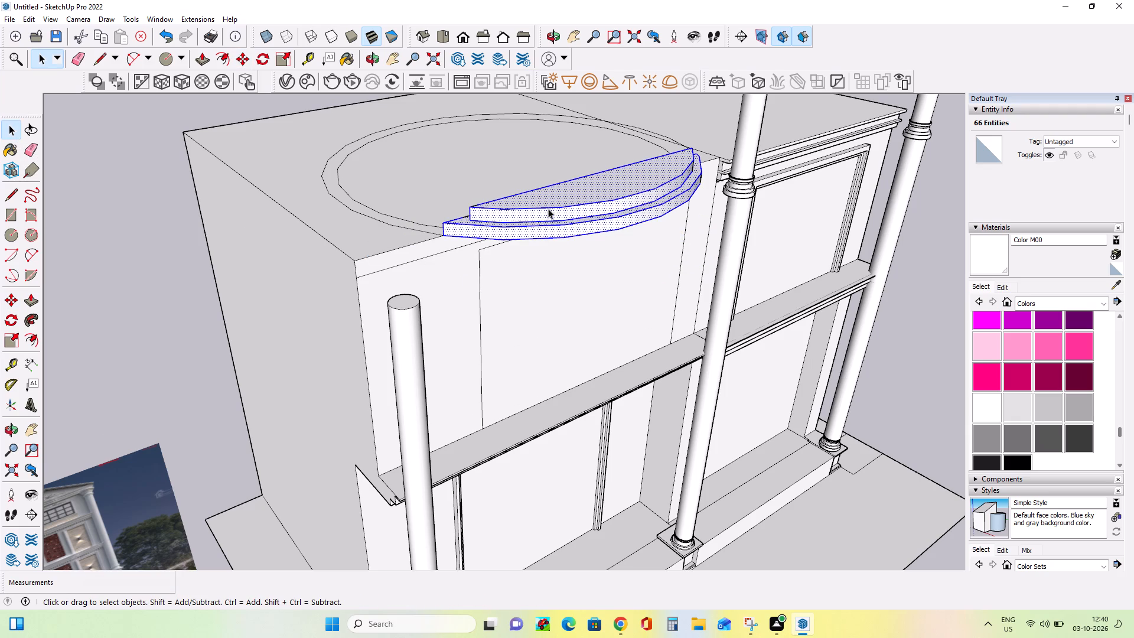
{"action": "right_click", "coordinate": [548, 211]}
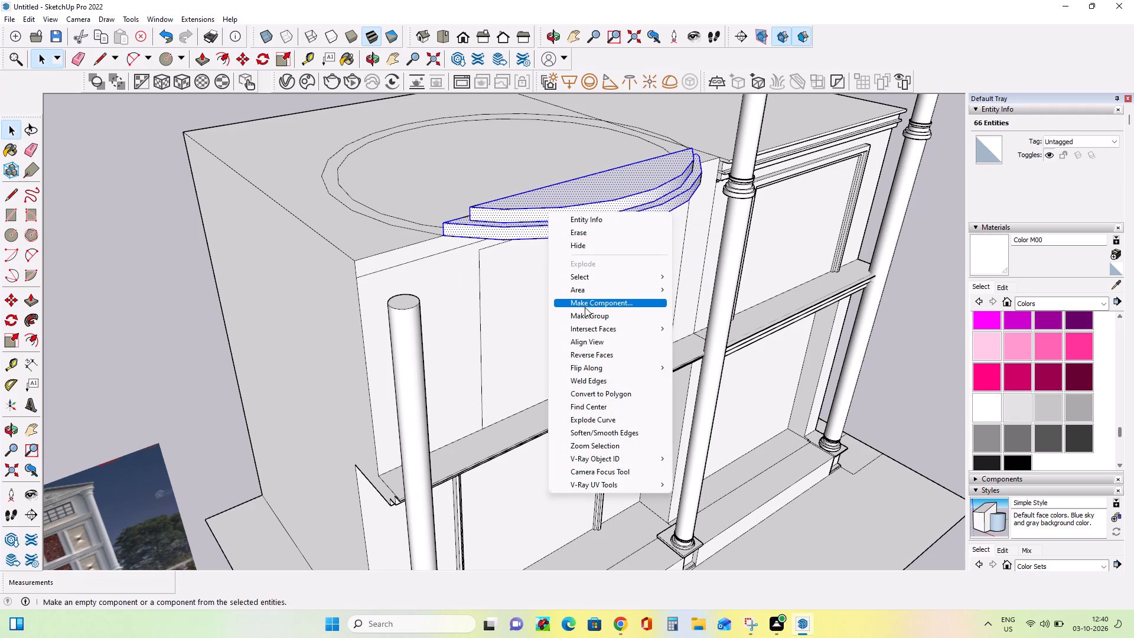
{"action": "left_click", "coordinate": [586, 318]}
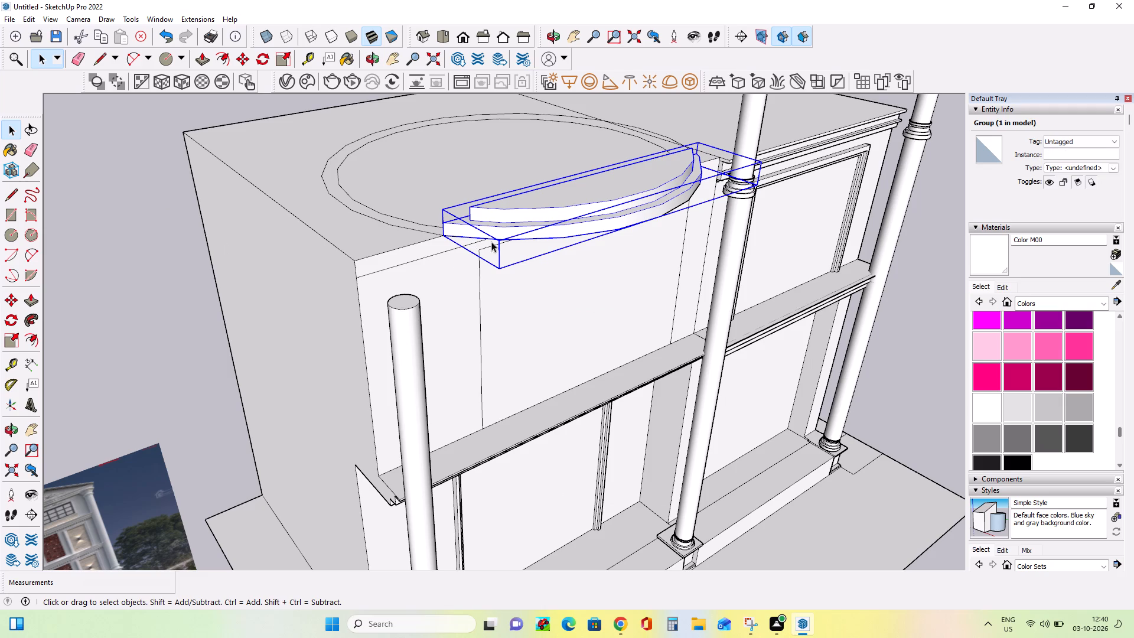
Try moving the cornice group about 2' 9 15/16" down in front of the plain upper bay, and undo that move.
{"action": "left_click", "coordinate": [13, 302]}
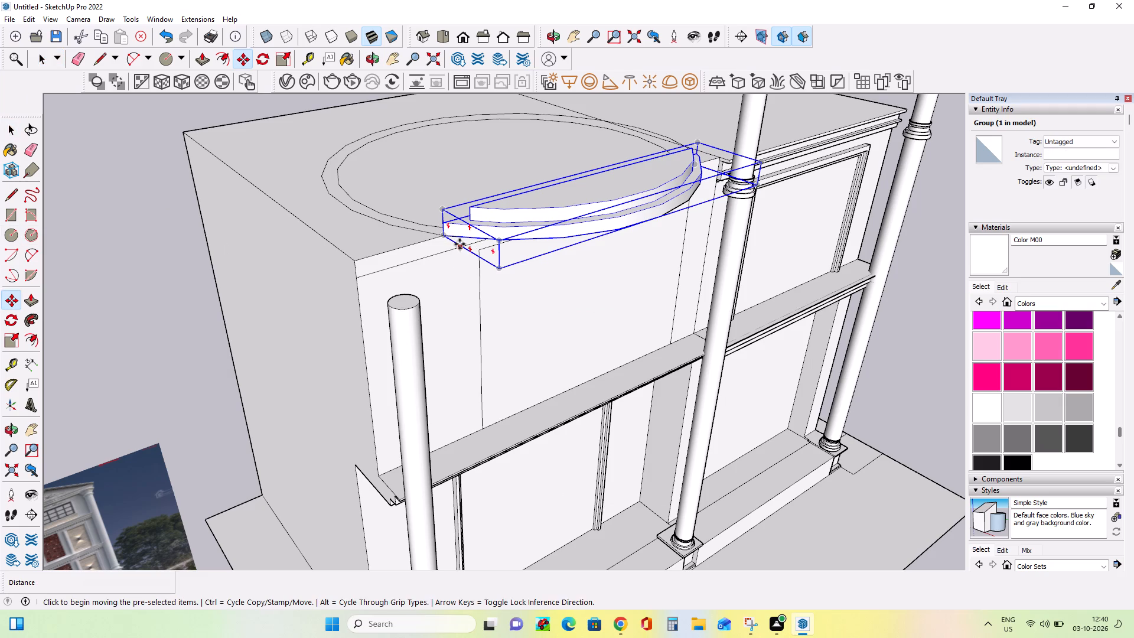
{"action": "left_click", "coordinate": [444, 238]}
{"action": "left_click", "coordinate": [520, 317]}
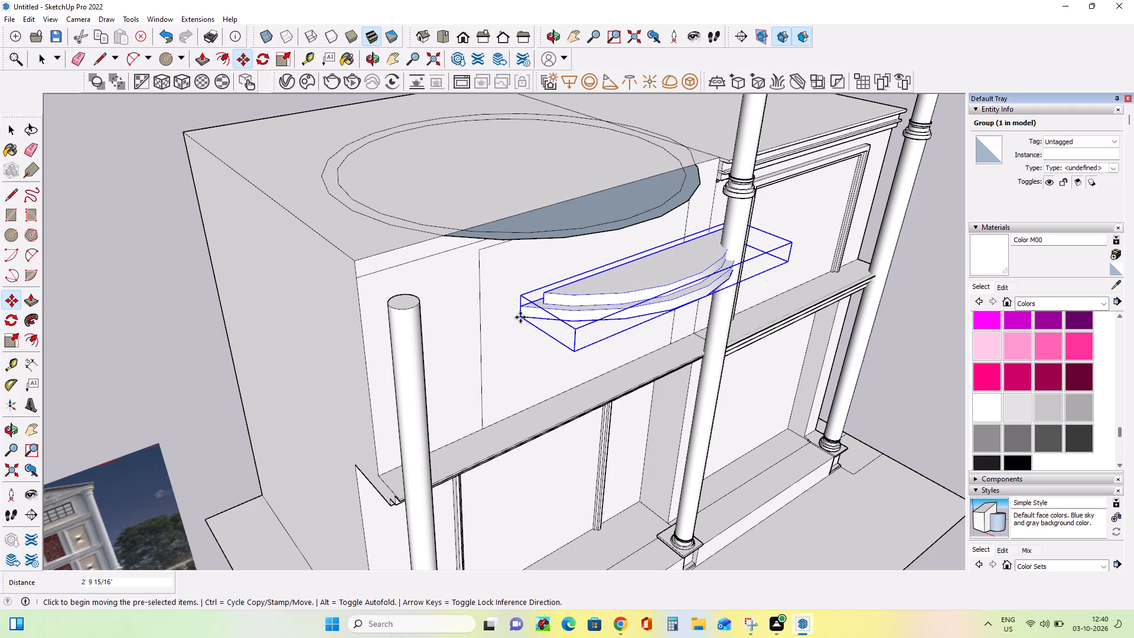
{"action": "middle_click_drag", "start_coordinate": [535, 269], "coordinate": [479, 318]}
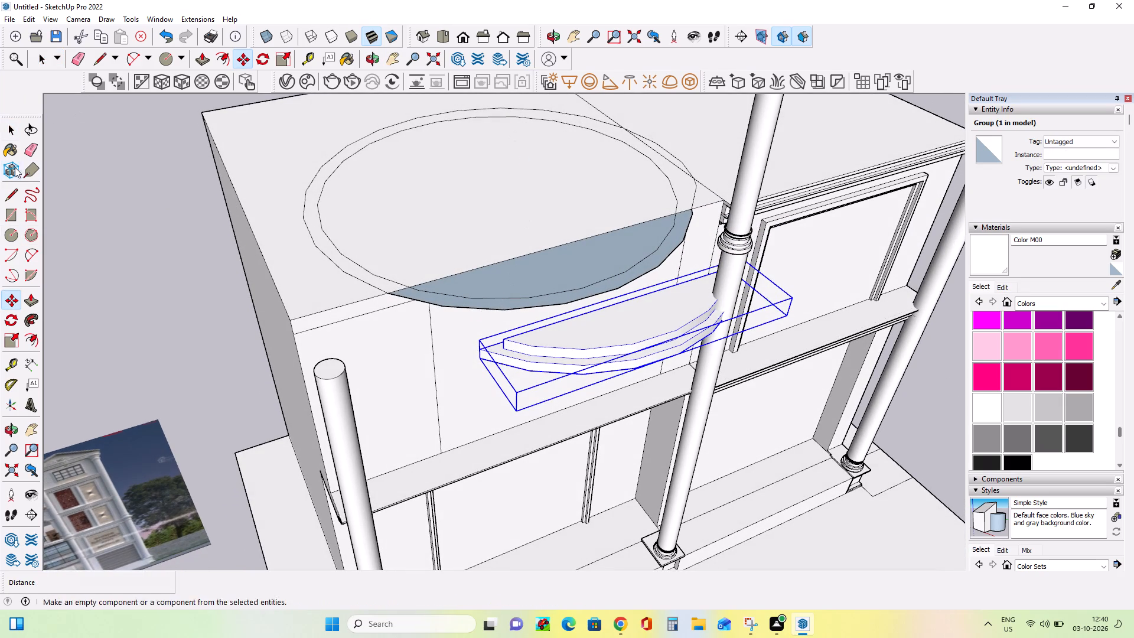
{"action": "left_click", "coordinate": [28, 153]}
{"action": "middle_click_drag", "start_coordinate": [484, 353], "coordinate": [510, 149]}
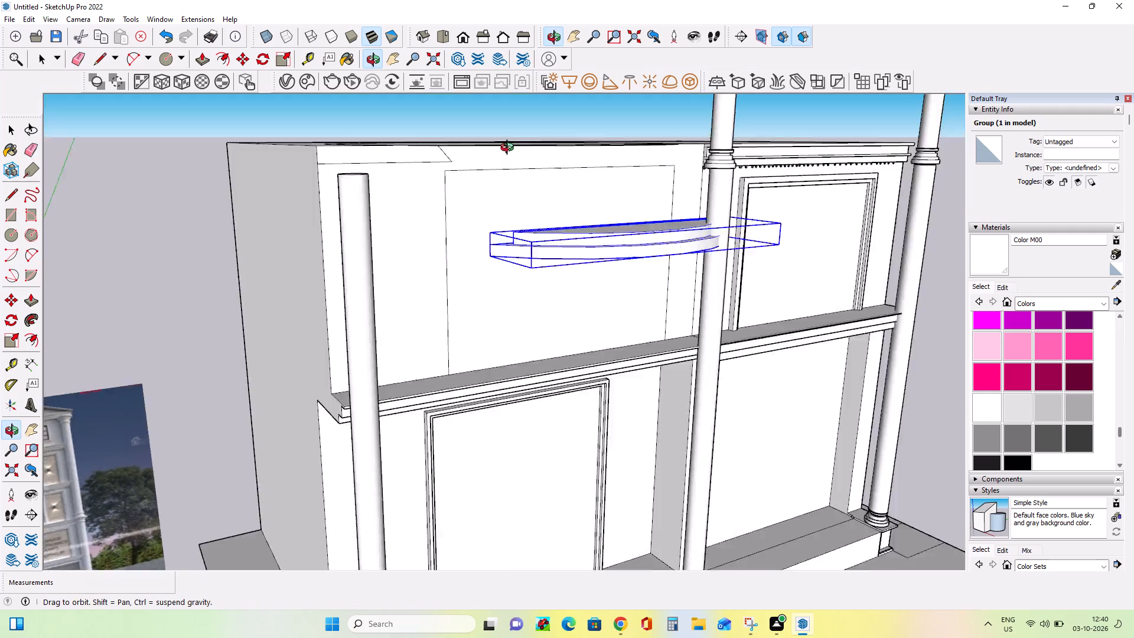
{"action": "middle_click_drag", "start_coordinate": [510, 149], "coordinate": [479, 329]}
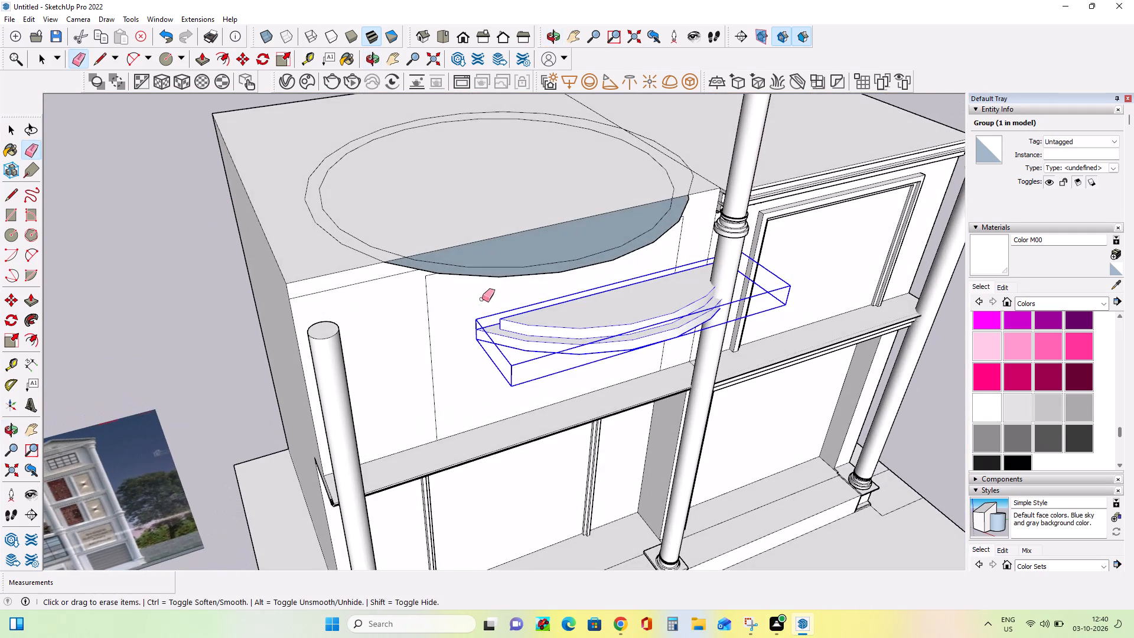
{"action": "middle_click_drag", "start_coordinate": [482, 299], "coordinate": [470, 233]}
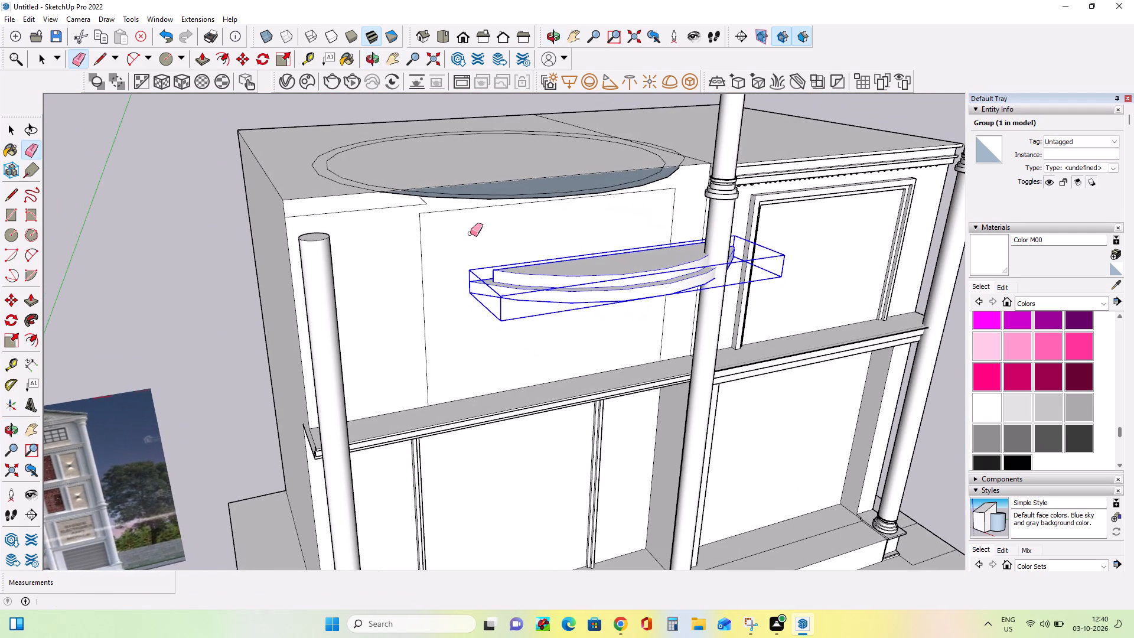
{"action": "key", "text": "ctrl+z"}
Select the cornice group and move it about 2' 10 5/8" off the roof edge, down in front of the plain bay.
{"action": "middle_click_drag", "start_coordinate": [467, 217], "coordinate": [476, 300]}
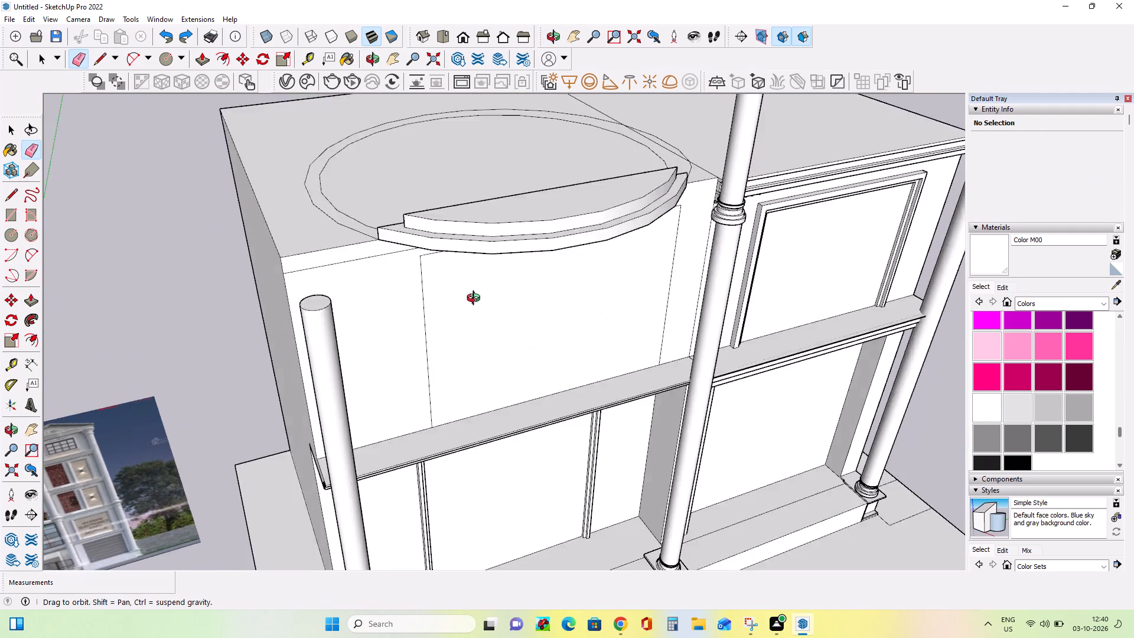
{"action": "middle_click_drag", "start_coordinate": [476, 300], "coordinate": [485, 328]}
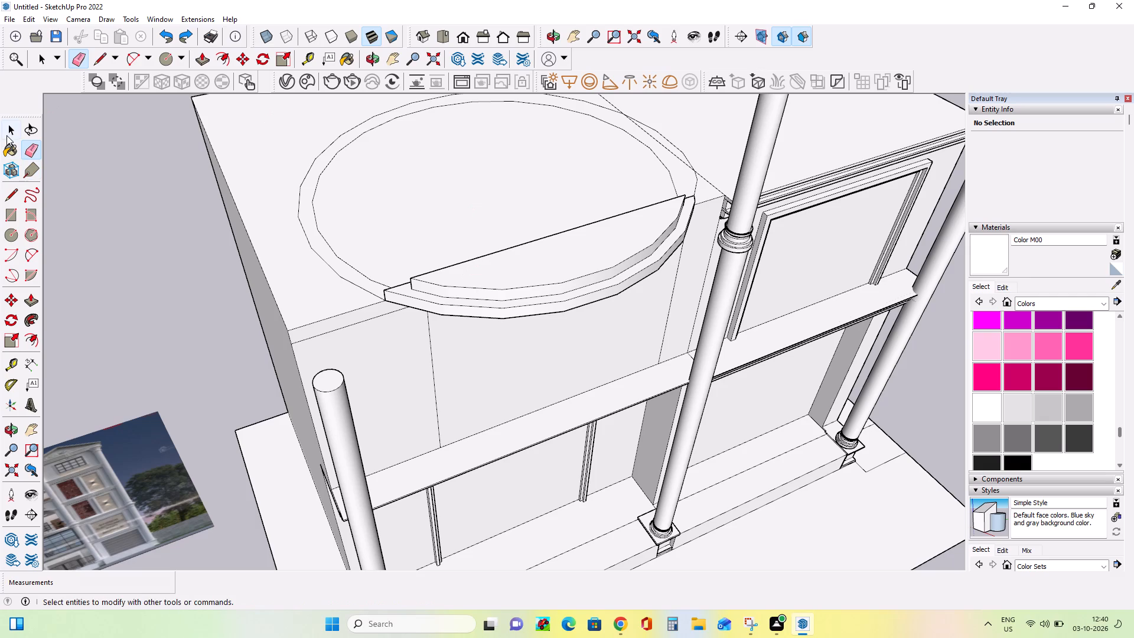
{"action": "left_click", "coordinate": [6, 135]}
{"action": "left_click", "coordinate": [513, 276], "text": "ctrl"}
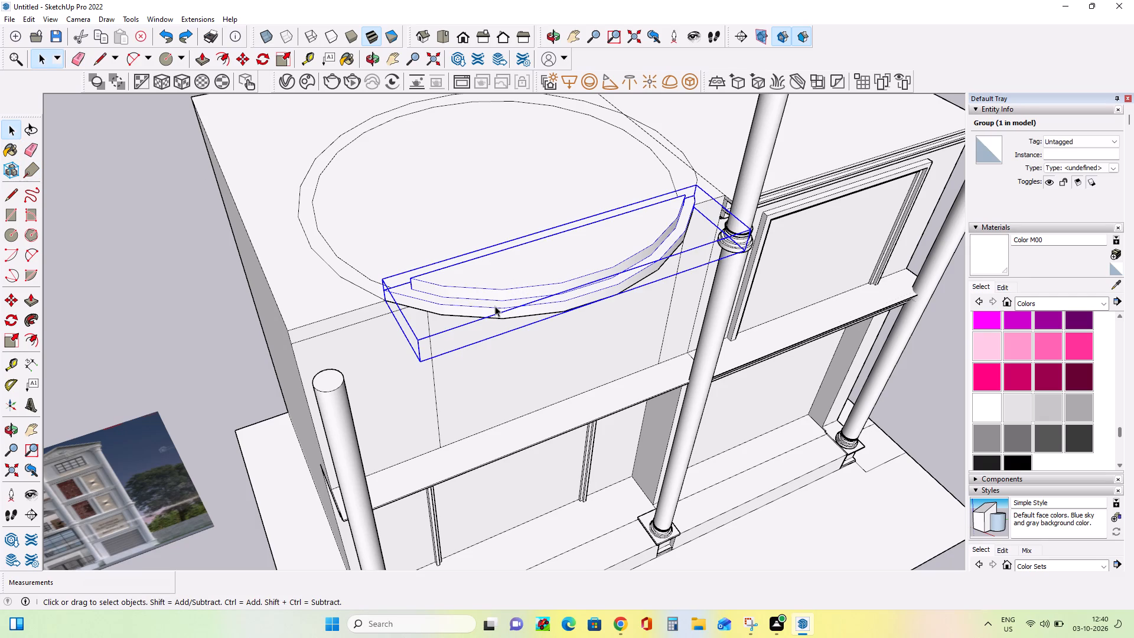
{"action": "middle_click_drag", "start_coordinate": [497, 322], "coordinate": [505, 238]}
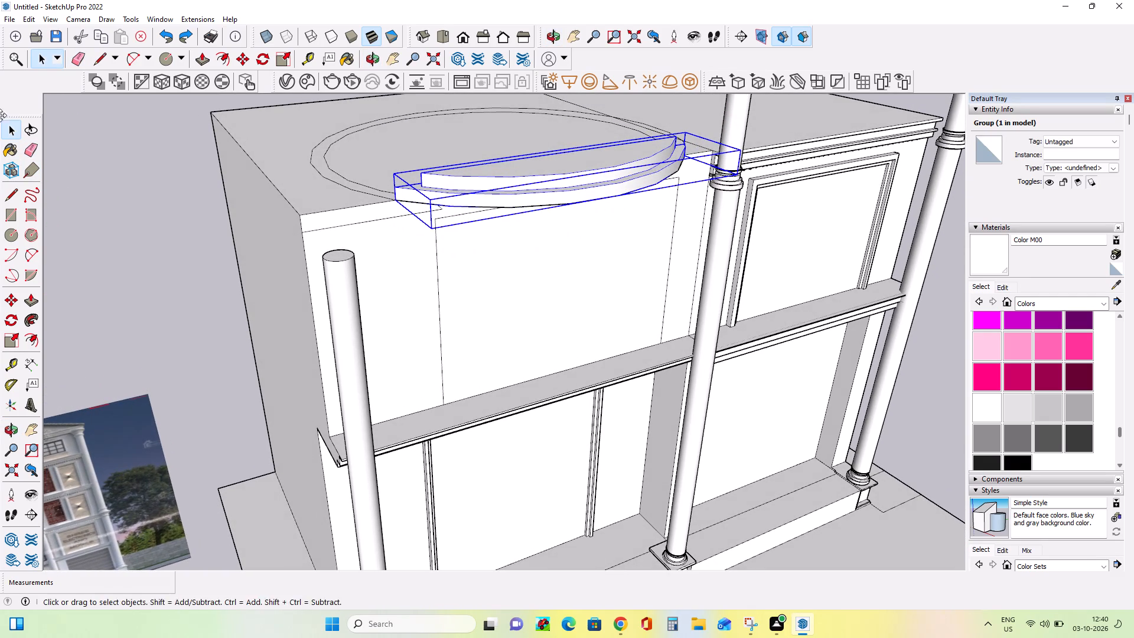
{"action": "left_click", "coordinate": [14, 129]}
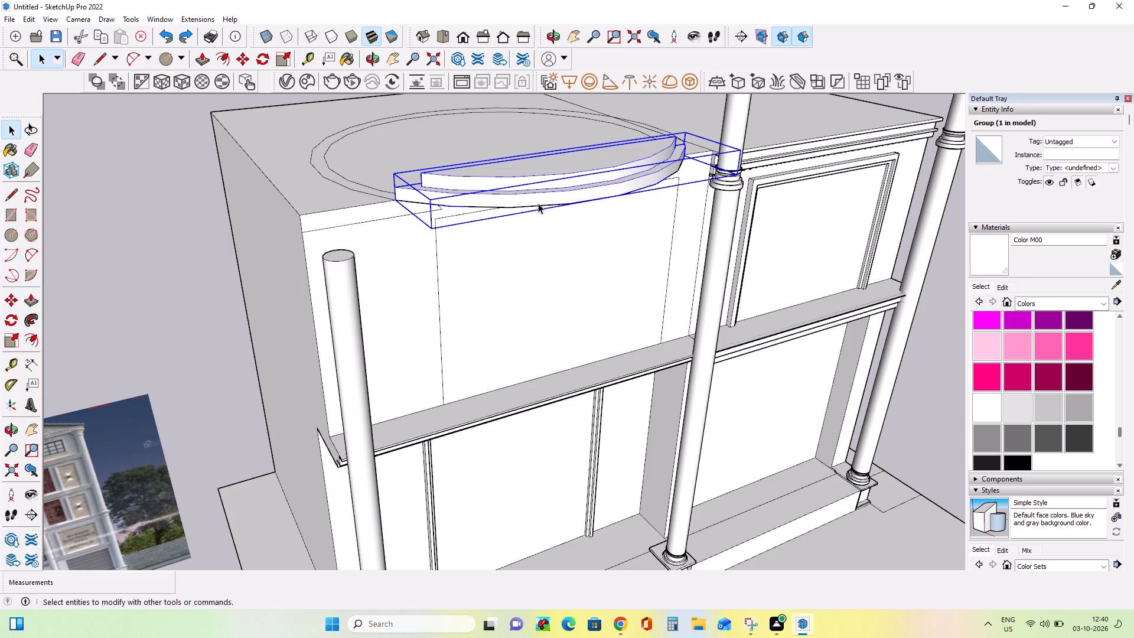
{"action": "middle_click_drag", "start_coordinate": [538, 203], "coordinate": [545, 237]}
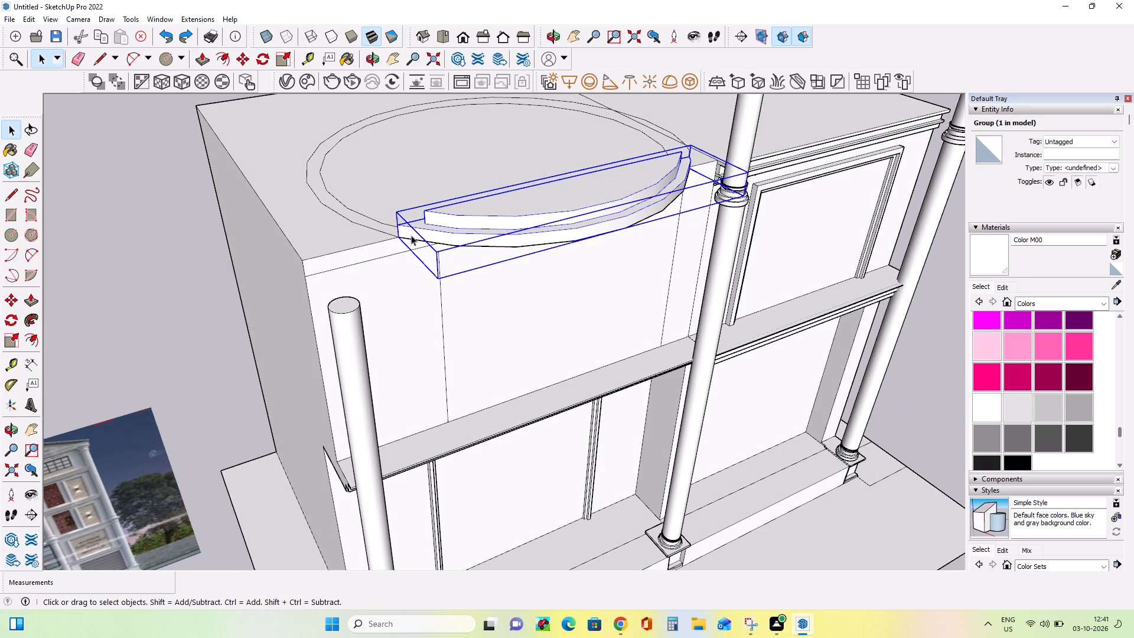
{"action": "left_click", "coordinate": [14, 303]}
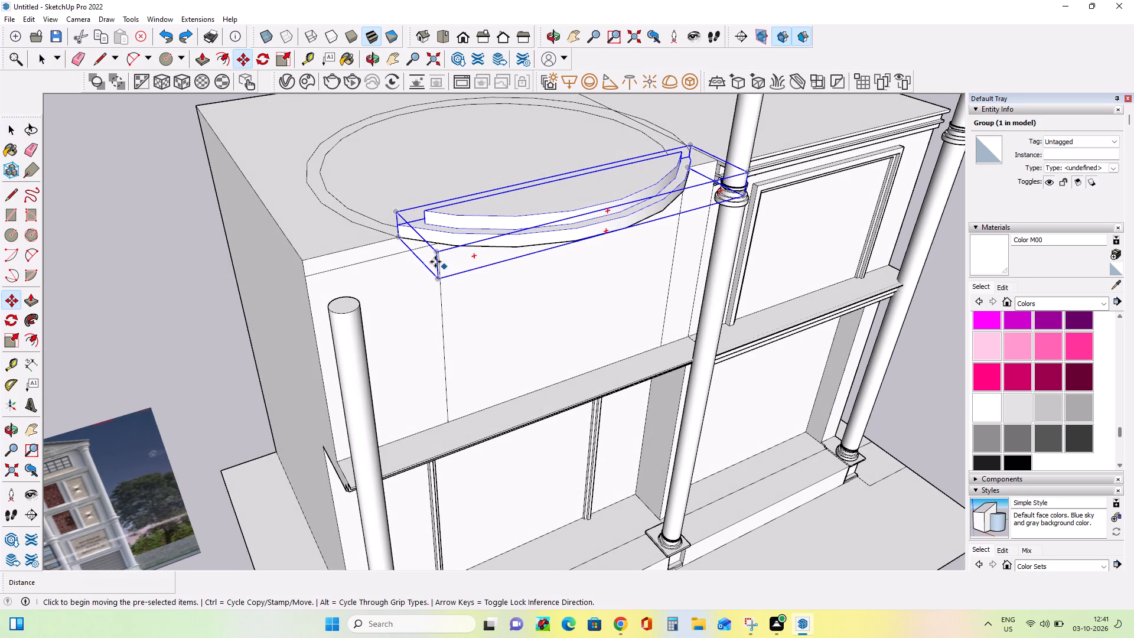
{"action": "left_click", "coordinate": [400, 239]}
{"action": "left_click", "coordinate": [457, 344]}
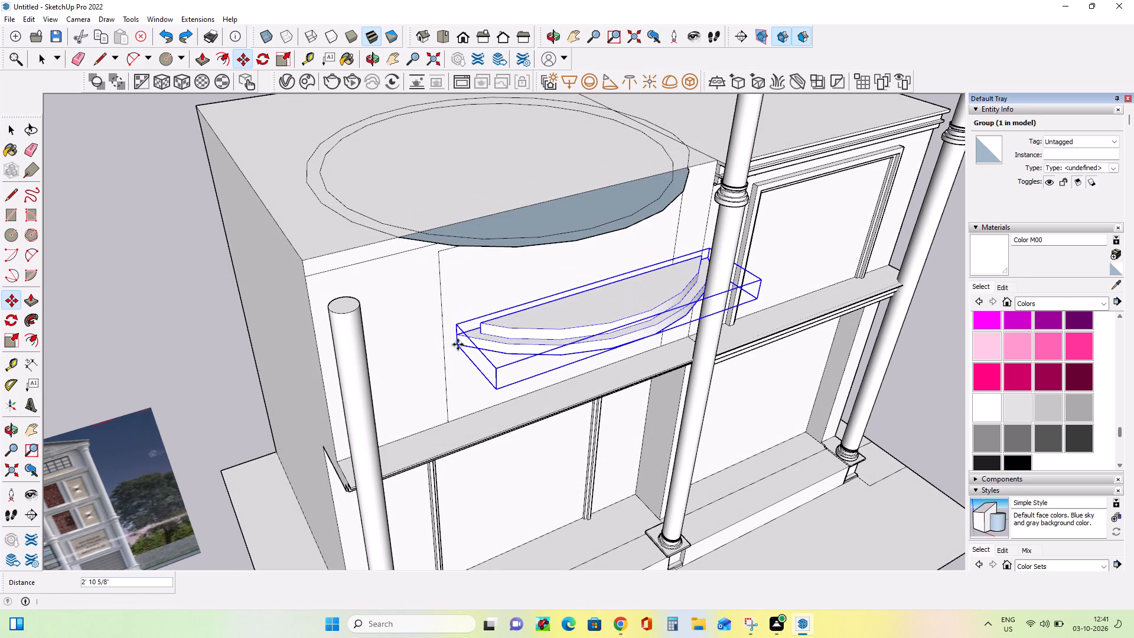
Erase the leftover curved outlines and exposed face at the roof edge, along with the two concentric circle lines on the roof.
{"action": "middle_click_drag", "start_coordinate": [473, 232], "coordinate": [493, 311]}
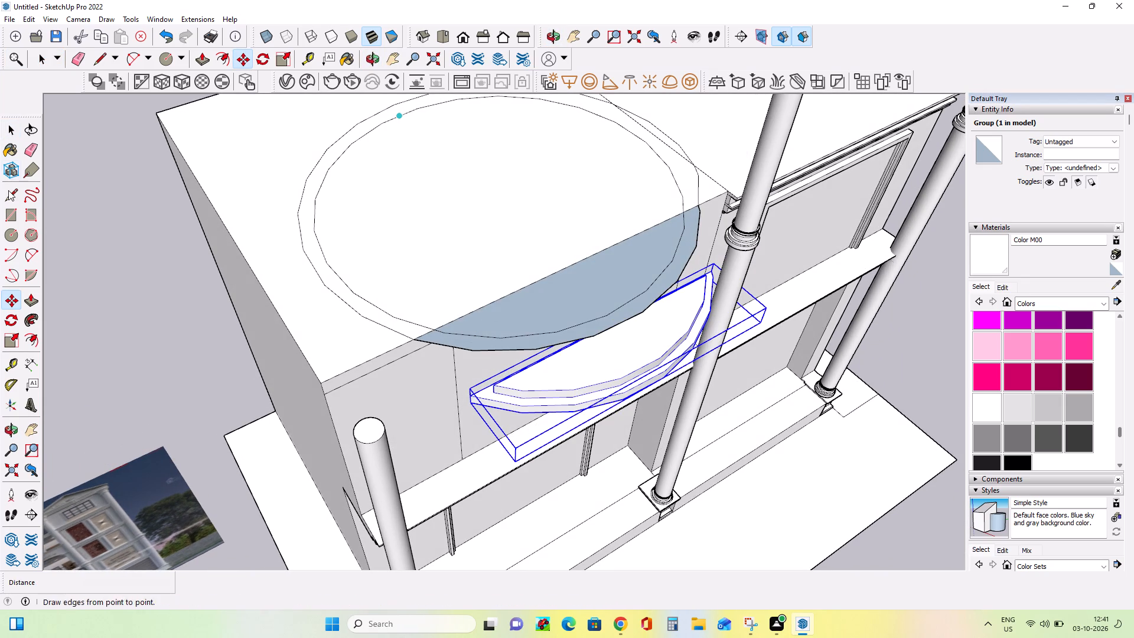
{"action": "left_click", "coordinate": [27, 149]}
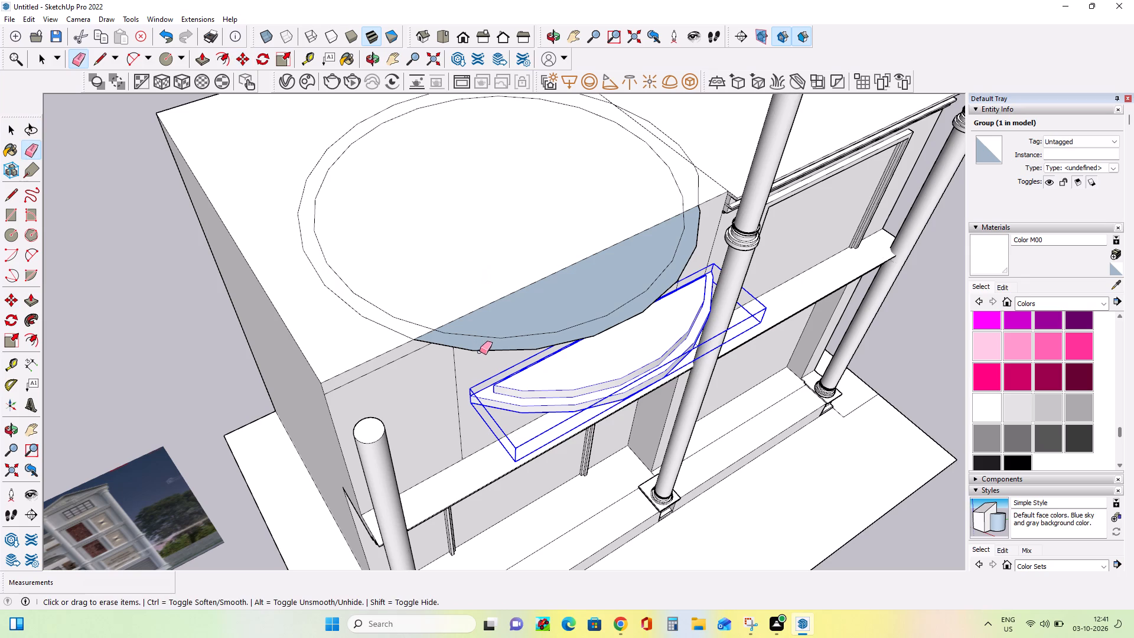
{"action": "left_click", "coordinate": [480, 352]}
{"action": "left_click", "coordinate": [484, 351]}
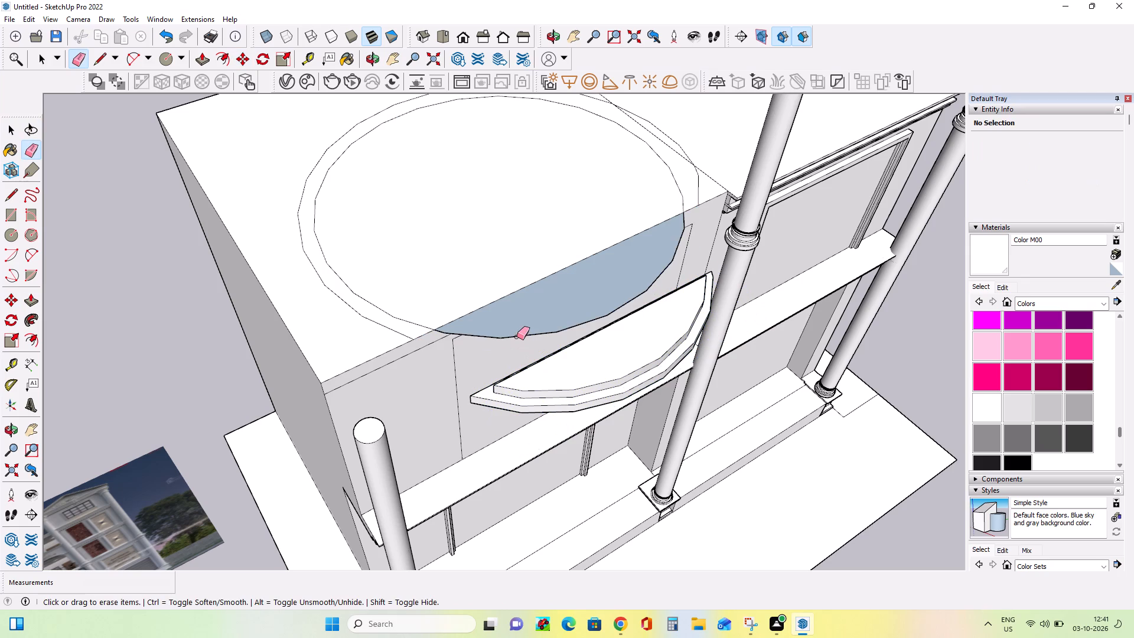
{"action": "left_click", "coordinate": [517, 337]}
{"action": "left_click", "coordinate": [699, 199]}
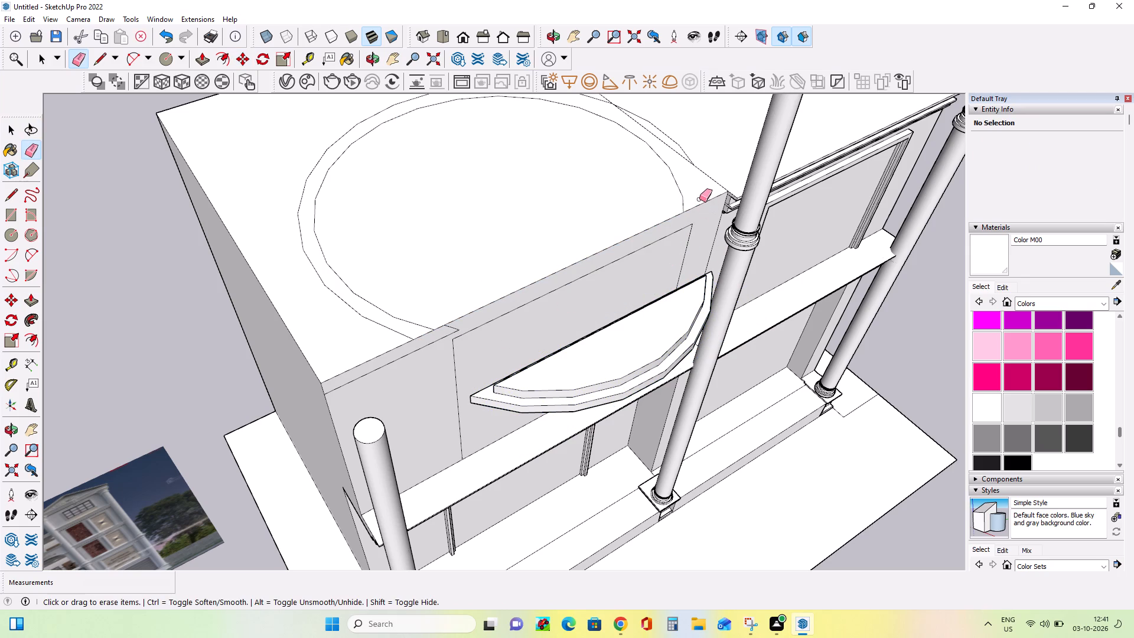
{"action": "left_click", "coordinate": [681, 197]}
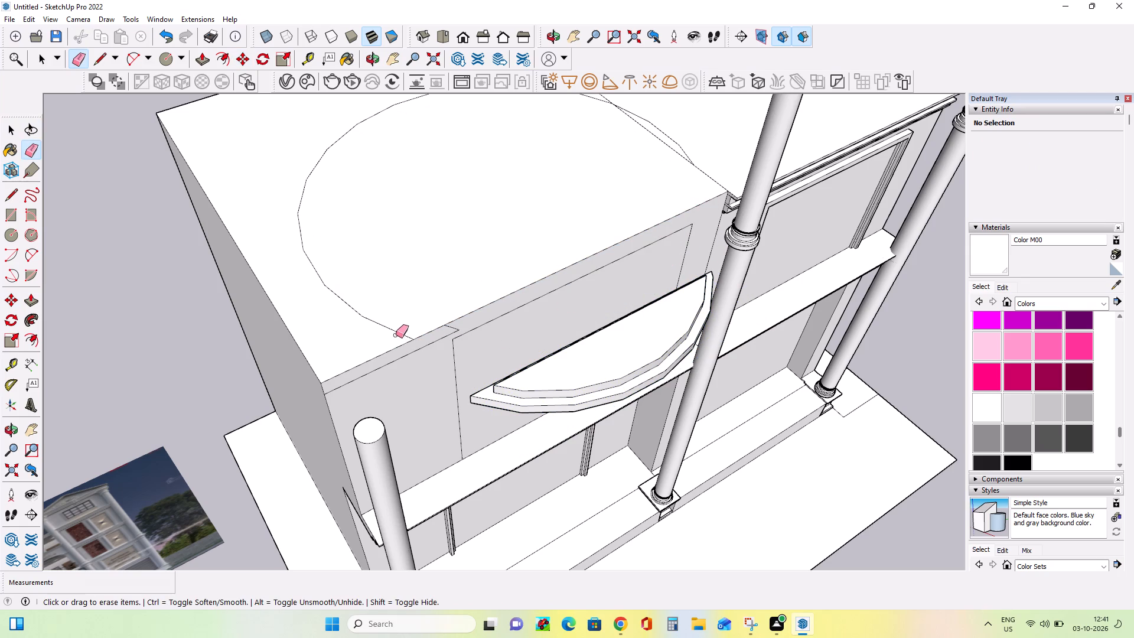
{"action": "left_click", "coordinate": [397, 333]}
Erase the short stray edge at the roof's front and the horizontal line along the wall above the short left column.
{"action": "middle_click_drag", "start_coordinate": [458, 334], "coordinate": [418, 242]}
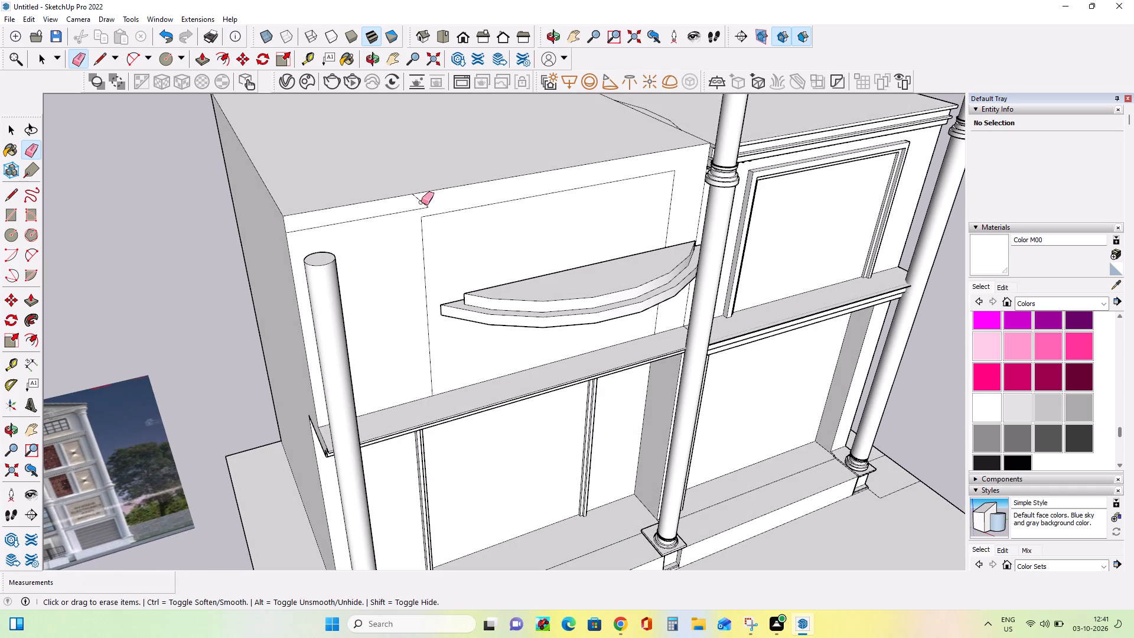
{"action": "left_click", "coordinate": [421, 202]}
{"action": "middle_click_drag", "start_coordinate": [472, 227], "coordinate": [425, 229]}
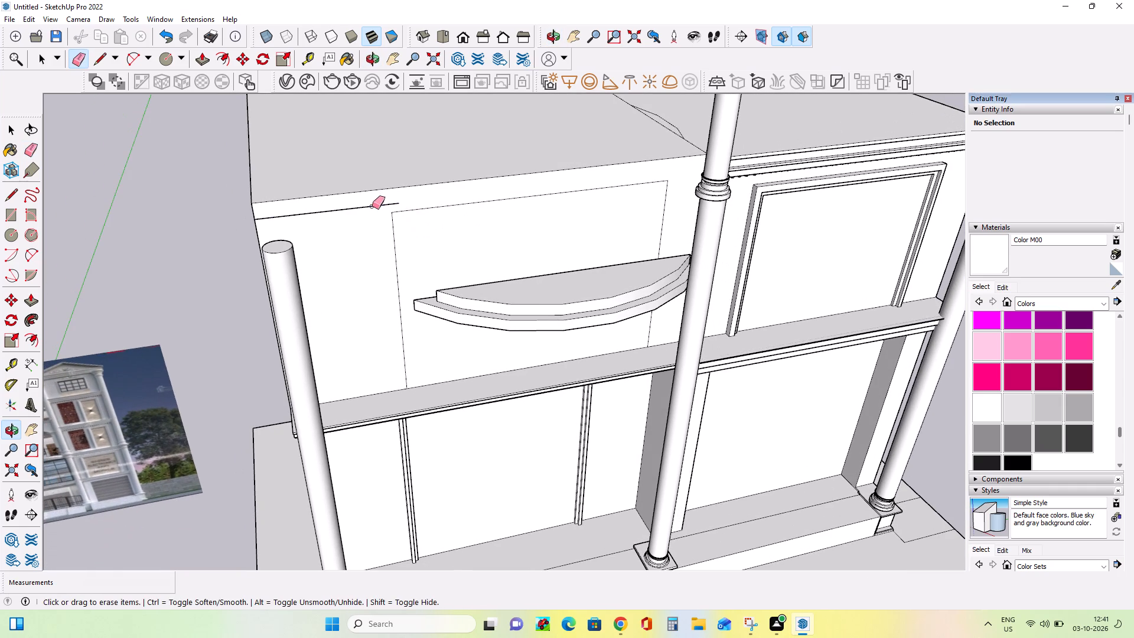
{"action": "left_click", "coordinate": [372, 206]}
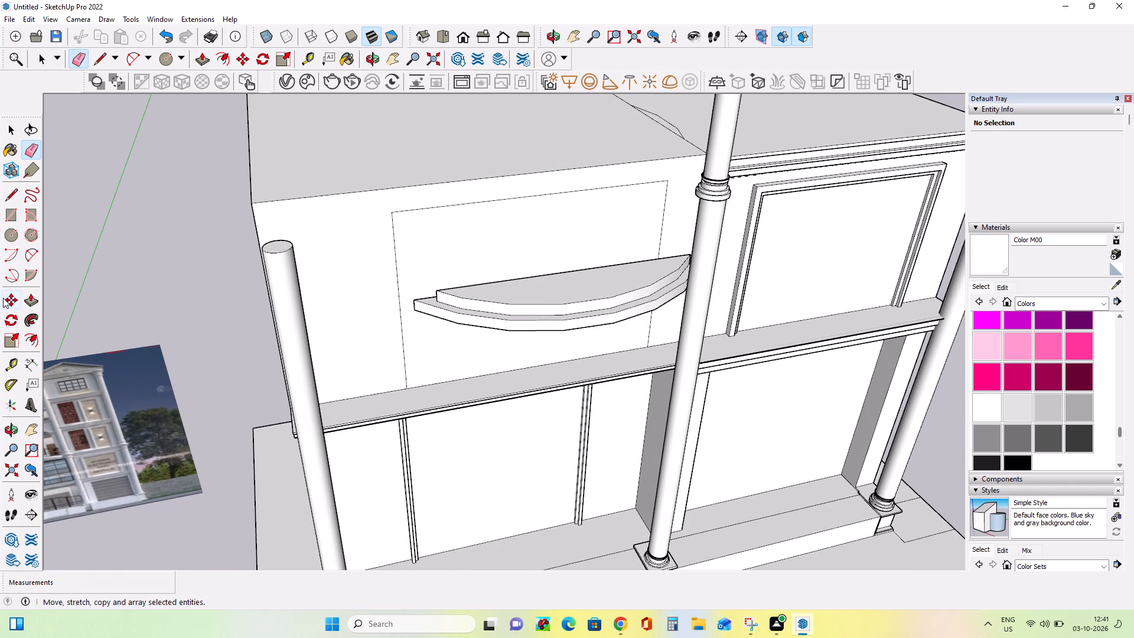
Move the cornice group about 2' 2 3/4" up to the upper-left corner of the plain bay's panel outline.
{"action": "left_click", "coordinate": [5, 300]}
{"action": "left_click", "coordinate": [417, 310]}
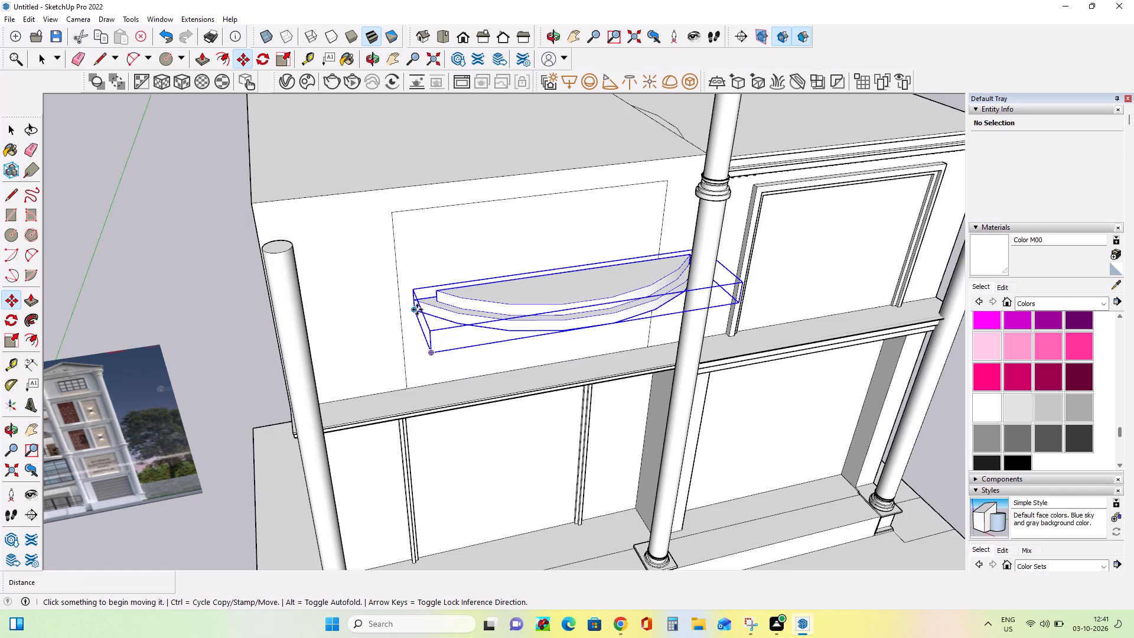
{"action": "left_click", "coordinate": [387, 208]}
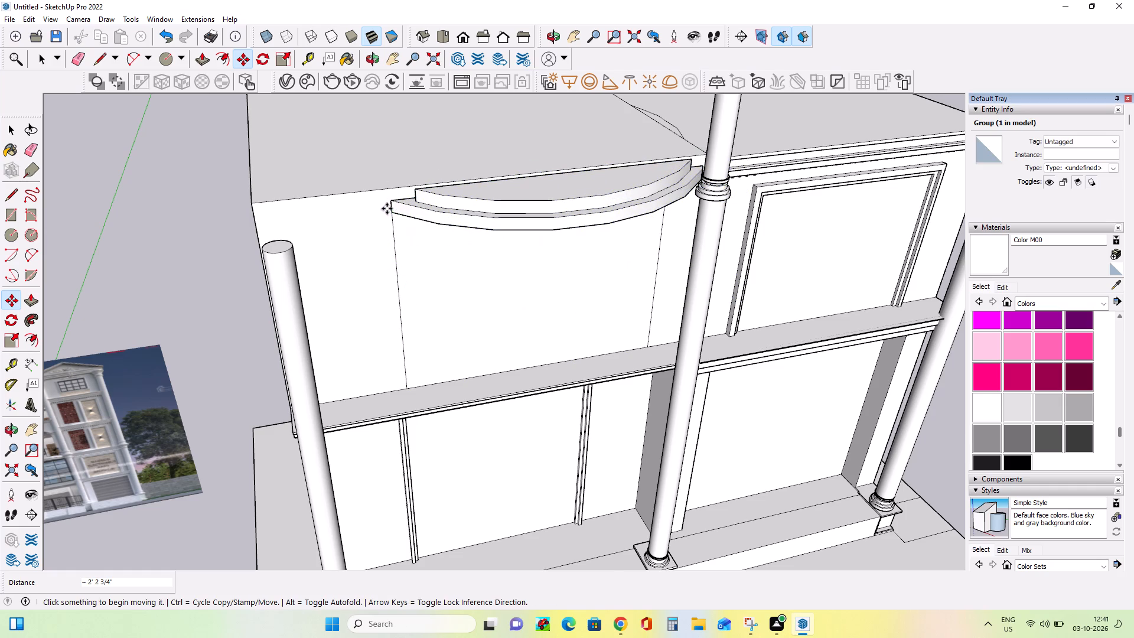
Move the cornice group about 2 5/8" so the upper tier's left end corner meets the roof's front edge.
{"action": "scroll", "coordinate": [386, 209], "scroll_direction": "up", "scroll_amount": 4}
{"action": "middle_click_drag", "start_coordinate": [386, 209], "coordinate": [608, 295]}
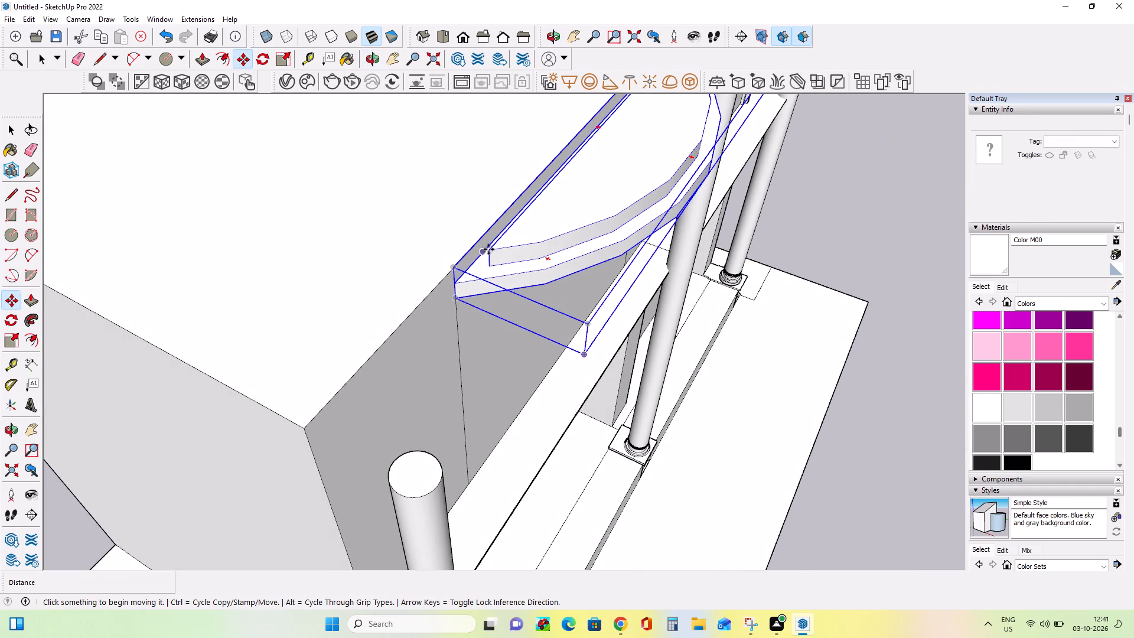
{"action": "left_click", "coordinate": [490, 250]}
{"action": "left_click", "coordinate": [471, 252]}
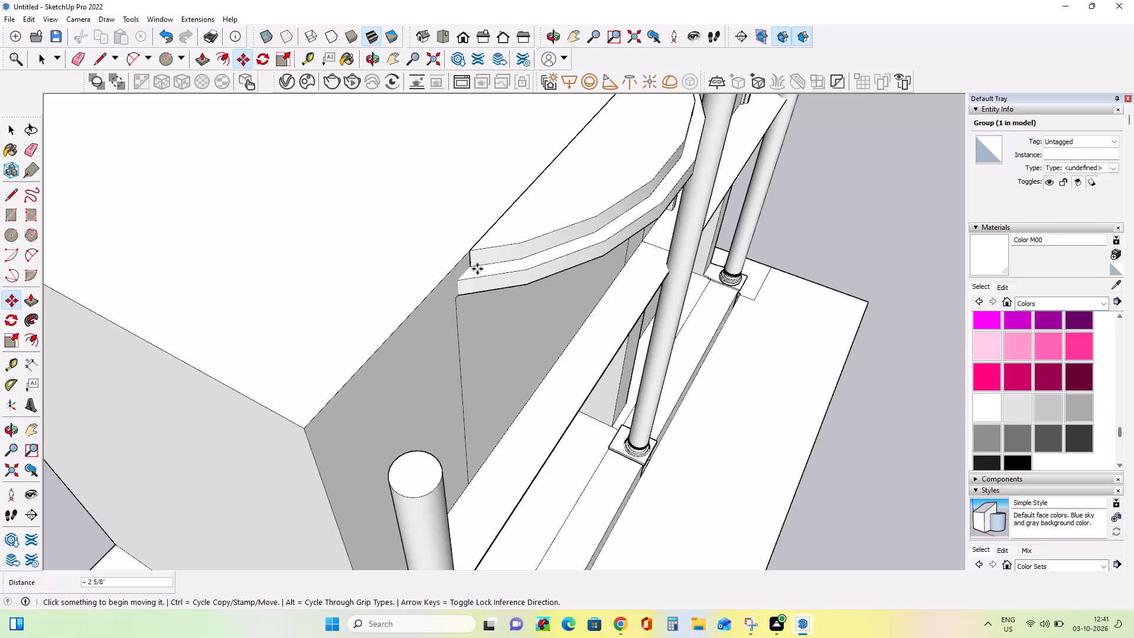
Examine the repositioned cornice on the upper bay, up close and against the whole facade from several angles.
{"action": "middle_click_drag", "start_coordinate": [553, 317], "coordinate": [395, 266]}
{"action": "scroll", "coordinate": [395, 262], "scroll_direction": "down", "scroll_amount": 4}
{"action": "scroll", "coordinate": [439, 281], "scroll_direction": "down", "scroll_amount": 9}
{"action": "middle_click_drag", "start_coordinate": [465, 291], "coordinate": [452, 274]}
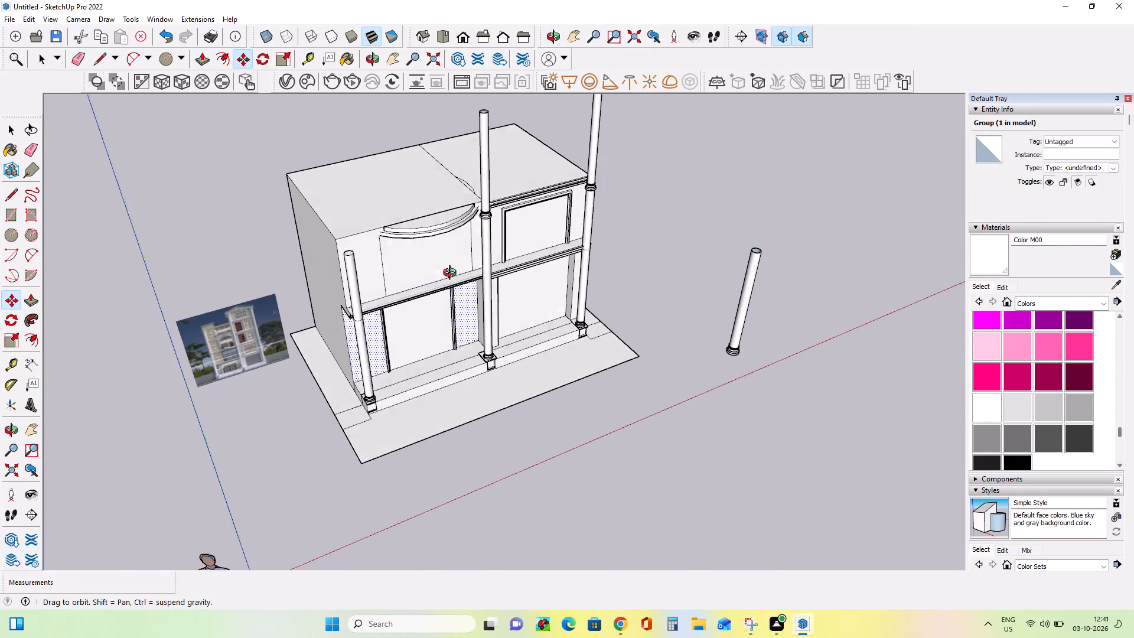
{"action": "middle_click_drag", "start_coordinate": [452, 274], "coordinate": [368, 212]}
{"action": "scroll", "coordinate": [385, 193], "scroll_direction": "up", "scroll_amount": 6}
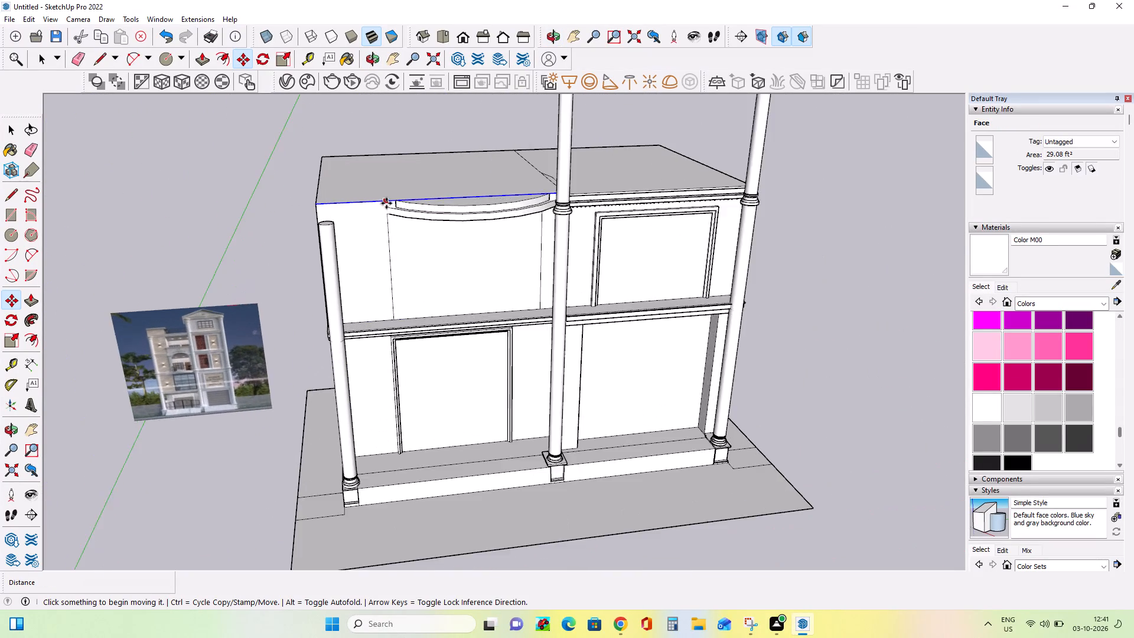
{"action": "middle_click_drag", "start_coordinate": [392, 220], "coordinate": [404, 233]}
{"action": "scroll", "coordinate": [389, 232], "scroll_direction": "up", "scroll_amount": 6}
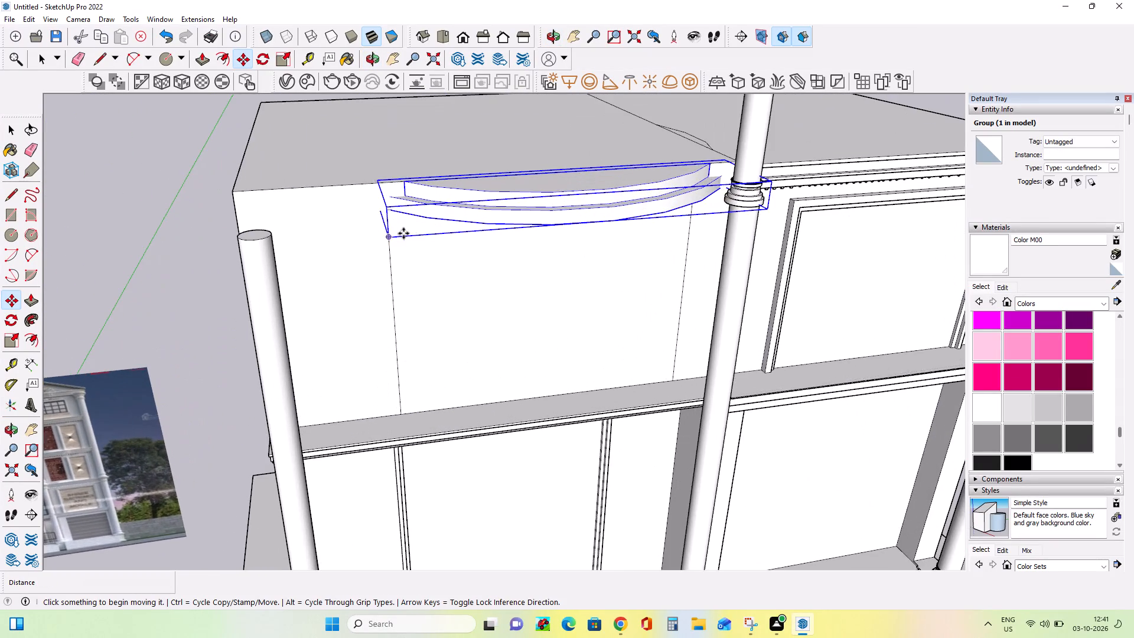
{"action": "scroll", "coordinate": [410, 233], "scroll_direction": "down", "scroll_amount": 6}
{"action": "middle_click_drag", "start_coordinate": [425, 252], "coordinate": [382, 218]}
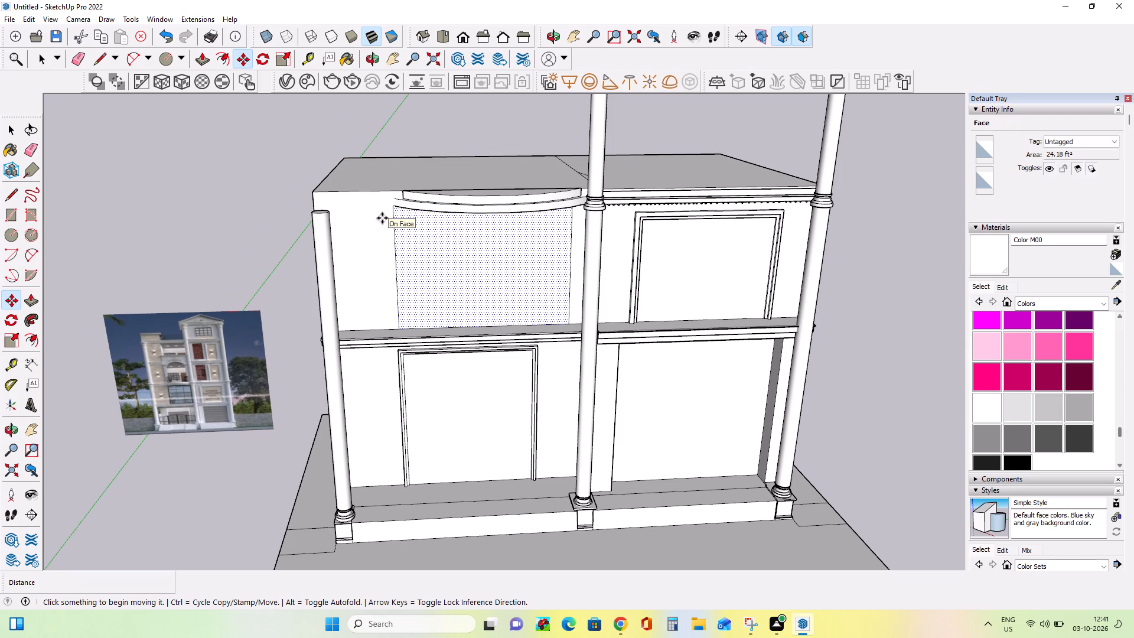
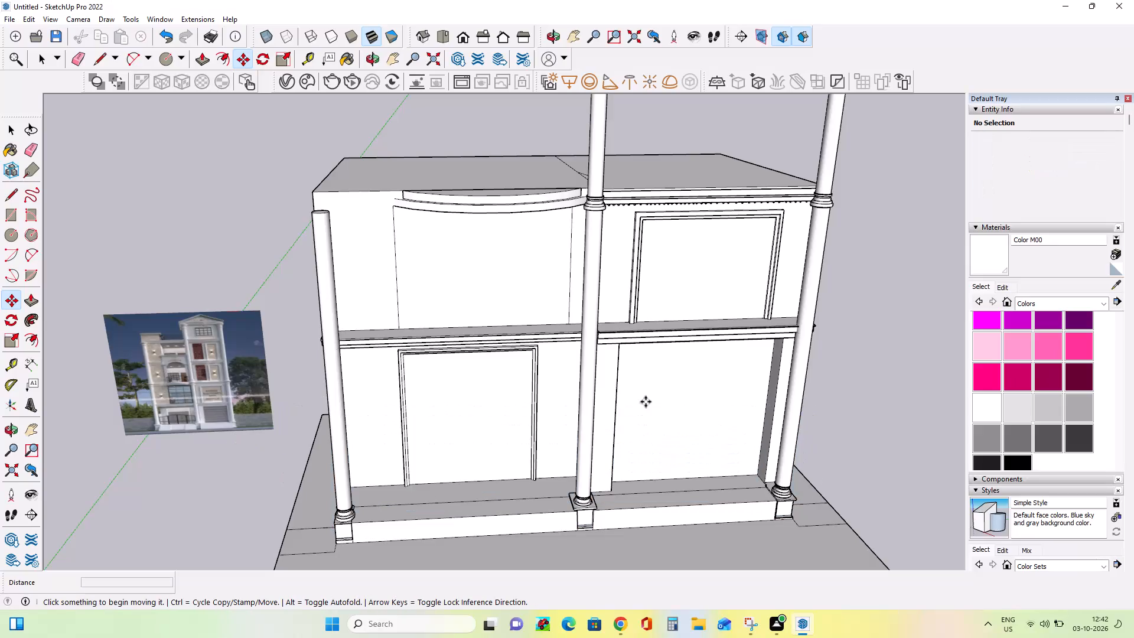
Draw a rectangle about 2' 5 7/8" by 5 3/4" on the upper wall, between the building's outer edge and the curved ledge.
{"action": "scroll", "coordinate": [660, 424], "scroll_direction": "down", "scroll_amount": 1}
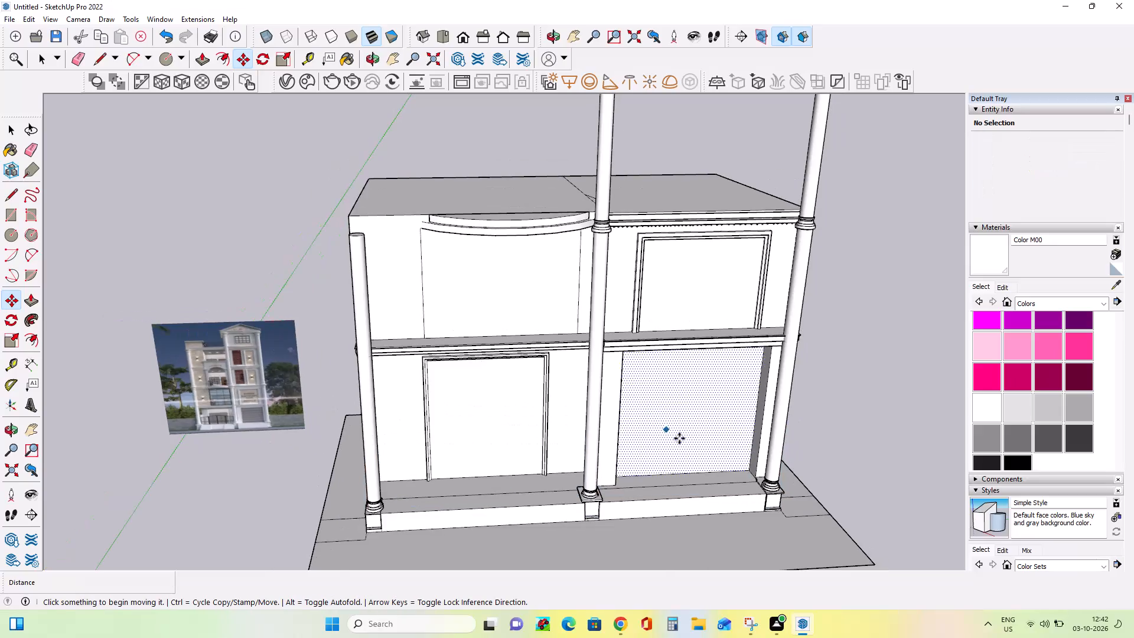
{"action": "scroll", "coordinate": [679, 438], "scroll_direction": "down", "scroll_amount": 1}
{"action": "scroll", "coordinate": [728, 449], "scroll_direction": "down", "scroll_amount": 3}
{"action": "middle_click_drag", "start_coordinate": [695, 445], "coordinate": [683, 393]}
{"action": "scroll", "coordinate": [483, 318], "scroll_direction": "up", "scroll_amount": 4}
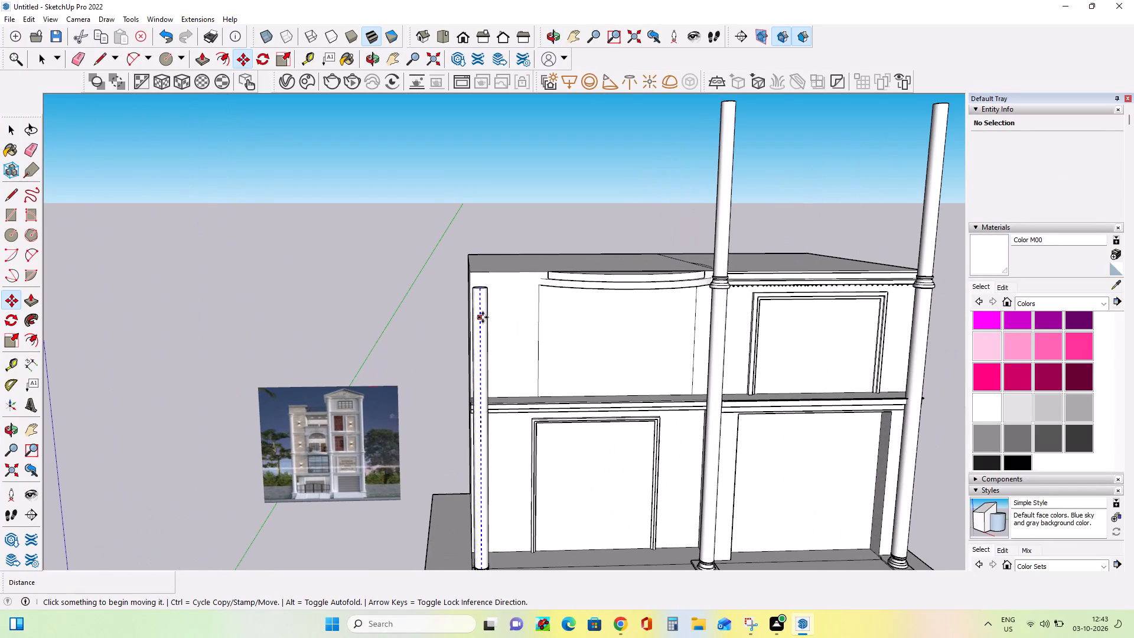
{"action": "left_click", "coordinate": [11, 215]}
{"action": "scroll", "coordinate": [475, 284], "scroll_direction": "up", "scroll_amount": 7}
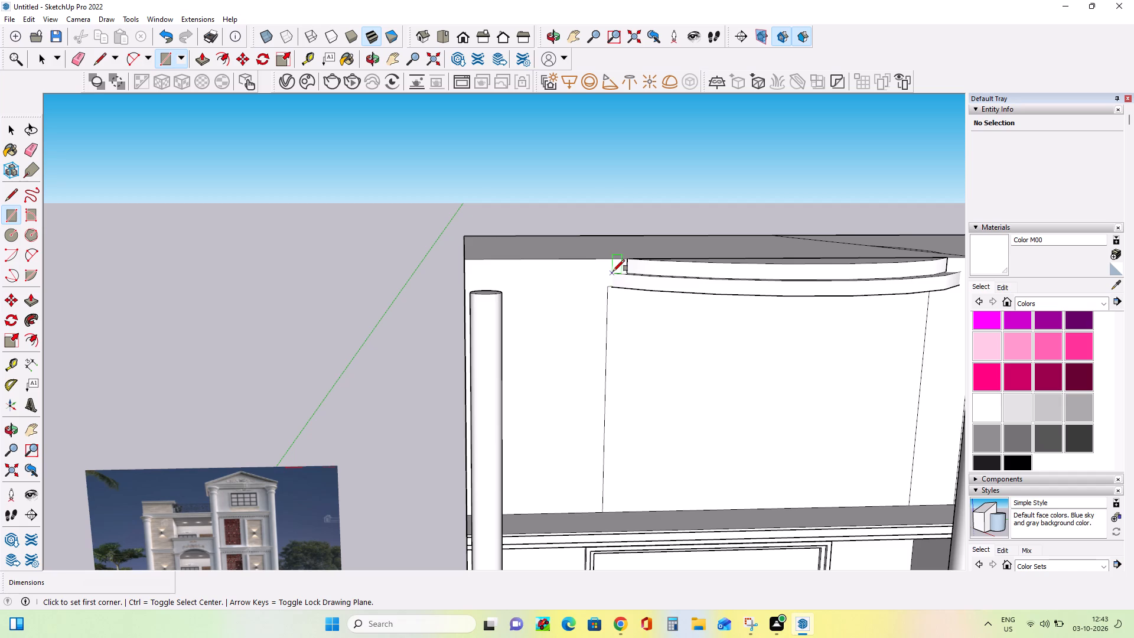
{"action": "left_click", "coordinate": [613, 271]}
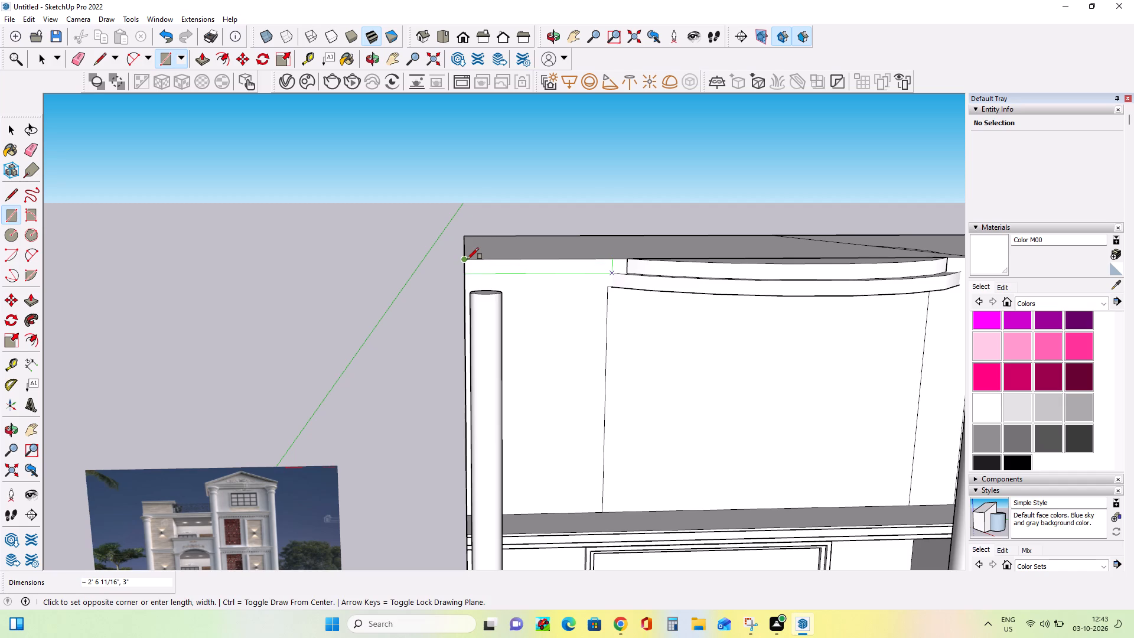
{"action": "key", "text": "Escape"}
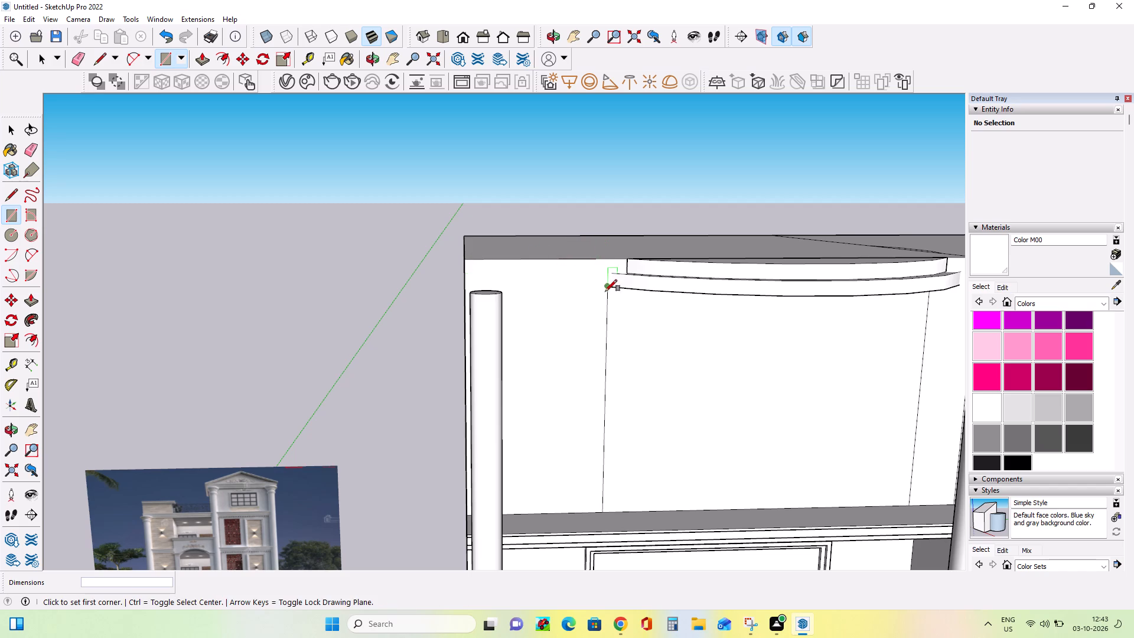
{"action": "left_click", "coordinate": [608, 286]}
{"action": "left_click", "coordinate": [465, 263]}
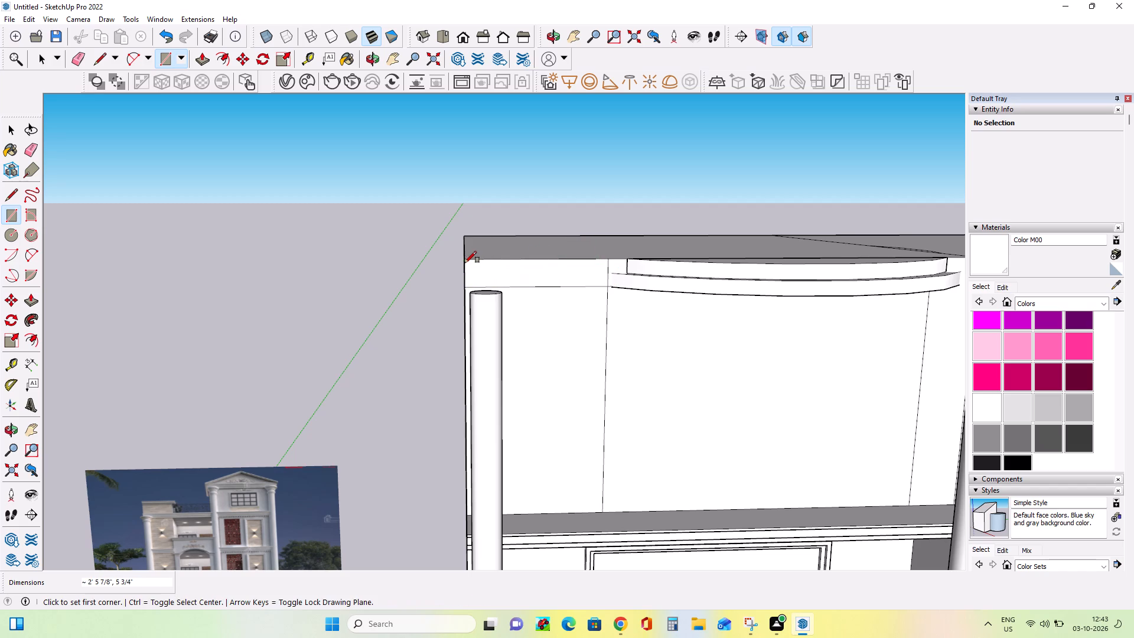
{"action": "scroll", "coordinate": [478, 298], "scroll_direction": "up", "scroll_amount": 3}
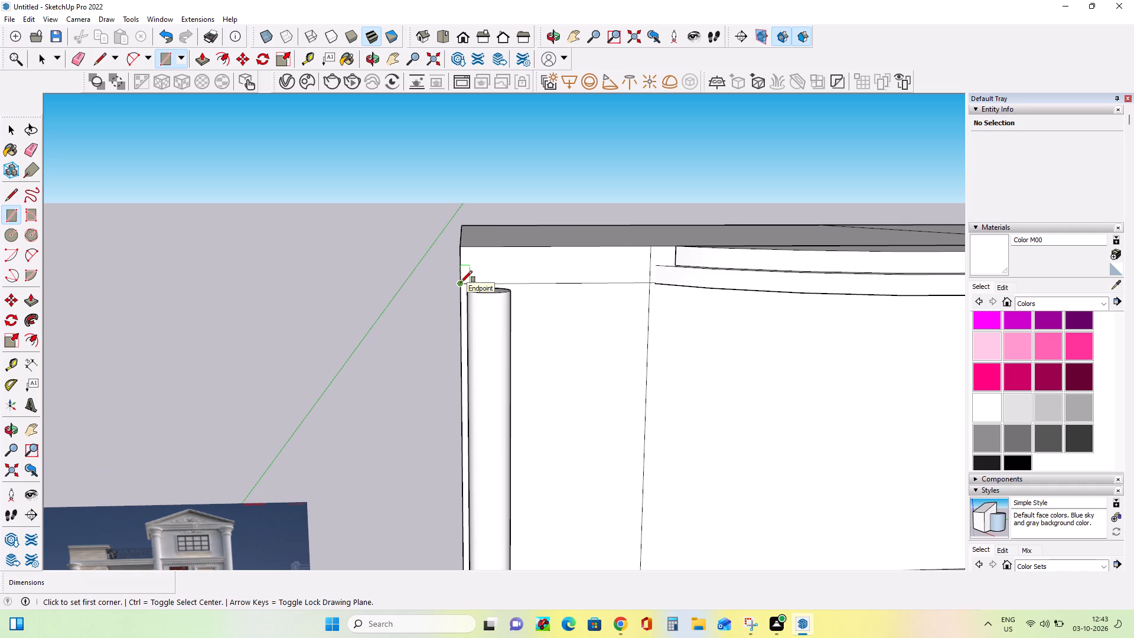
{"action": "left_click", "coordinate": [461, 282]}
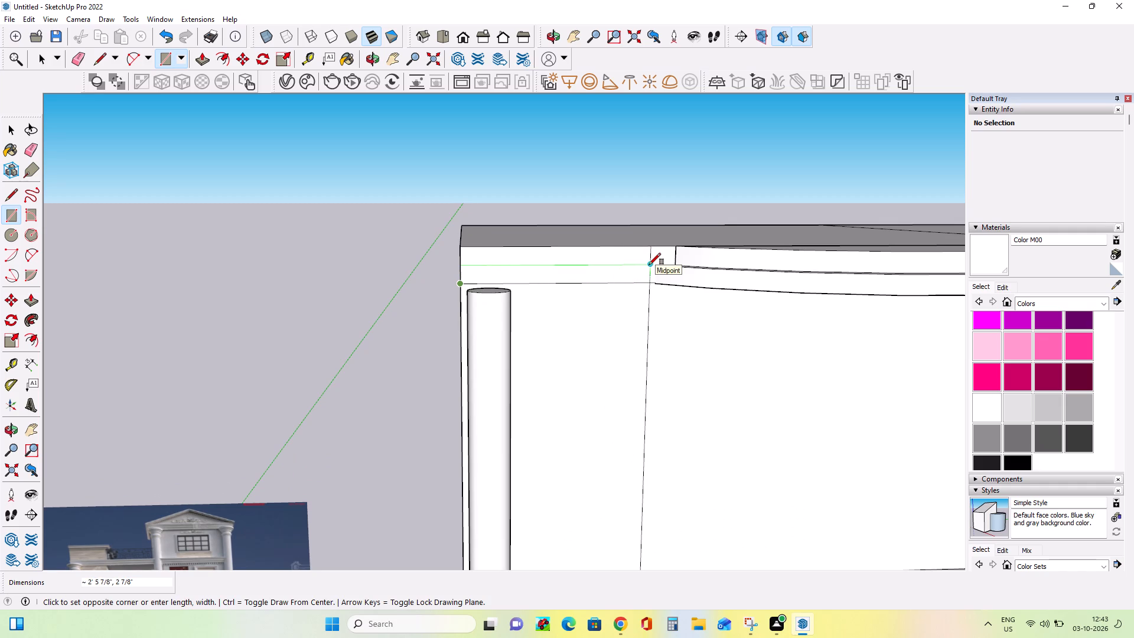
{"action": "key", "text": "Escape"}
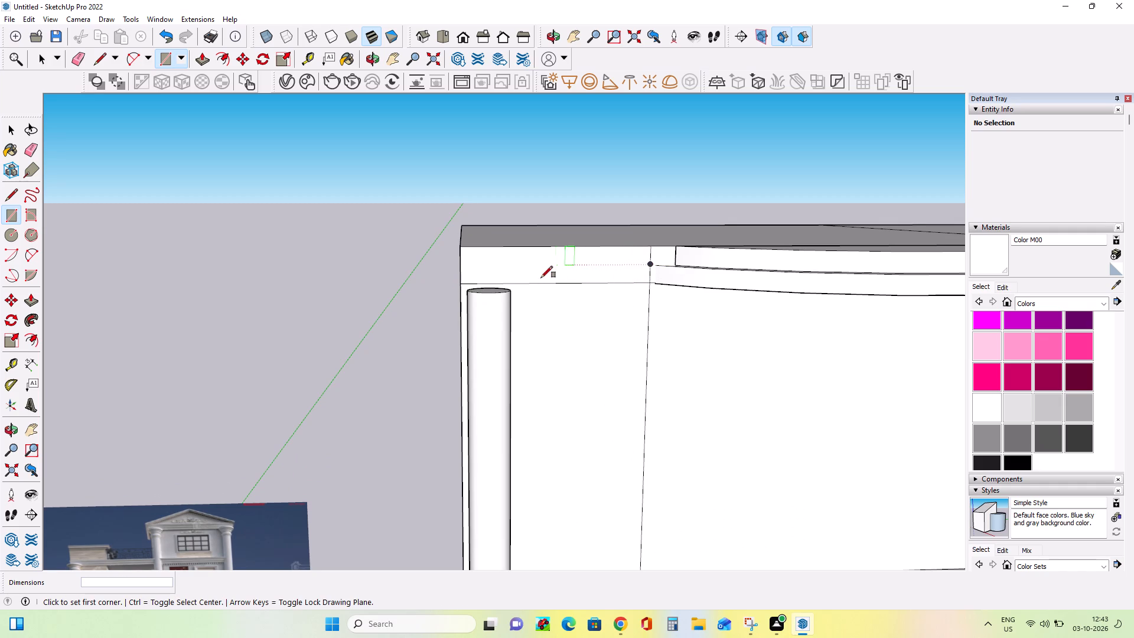
Draw four stacked strips about 1' 9 1/2" long inside that rectangle, from bottom to top about 1 3/4", 7/8", 13/16" and 1 13/16" high.
{"action": "left_click", "coordinate": [514, 282]}
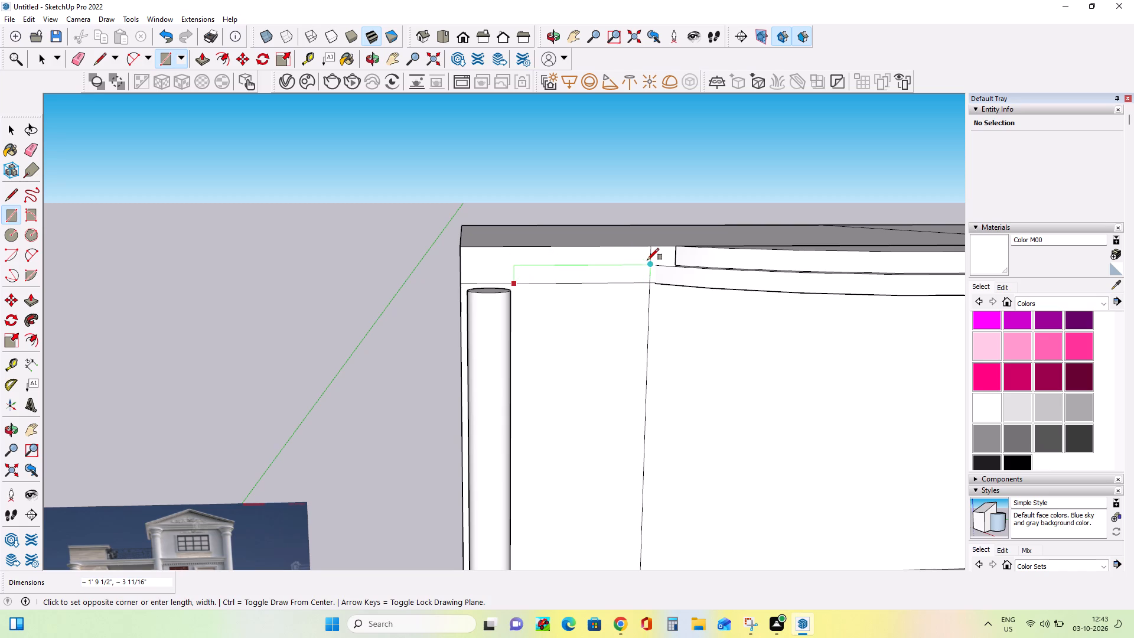
{"action": "scroll", "coordinate": [647, 272], "scroll_direction": "up", "scroll_amount": 2}
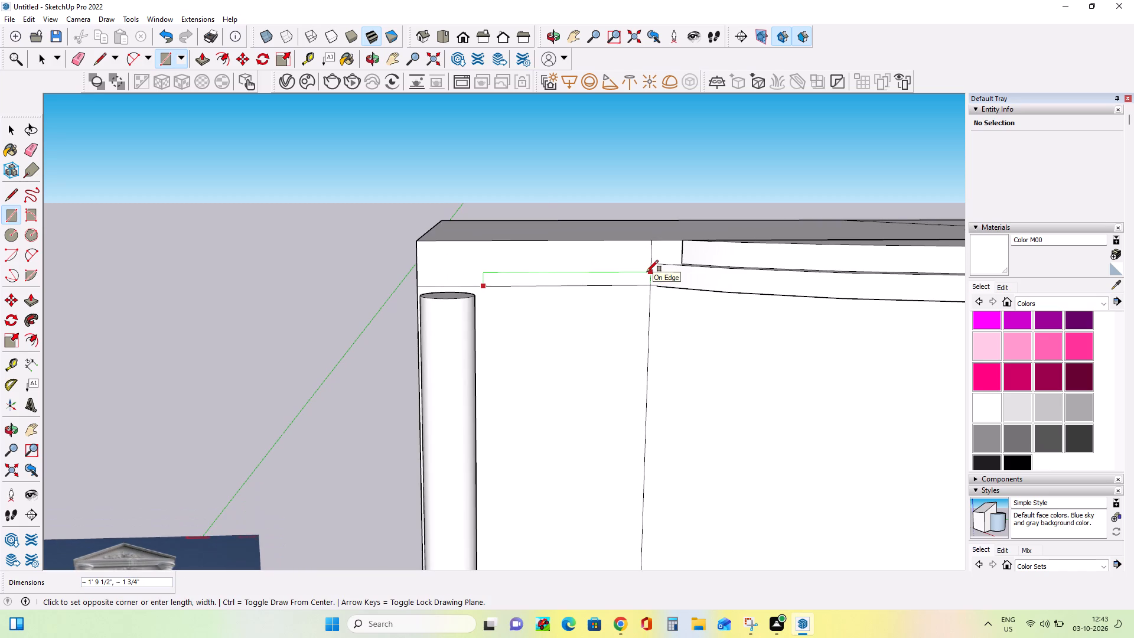
{"action": "double_click", "coordinate": [647, 272]}
{"action": "left_click", "coordinate": [650, 272]}
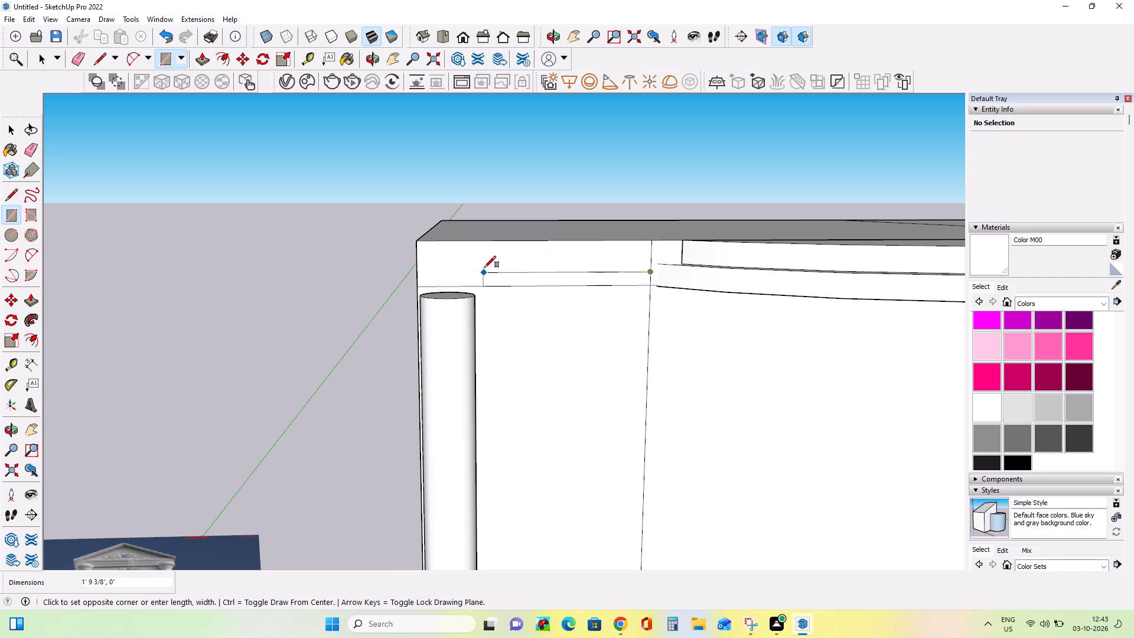
{"action": "scroll", "coordinate": [484, 268], "scroll_direction": "up", "scroll_amount": 8}
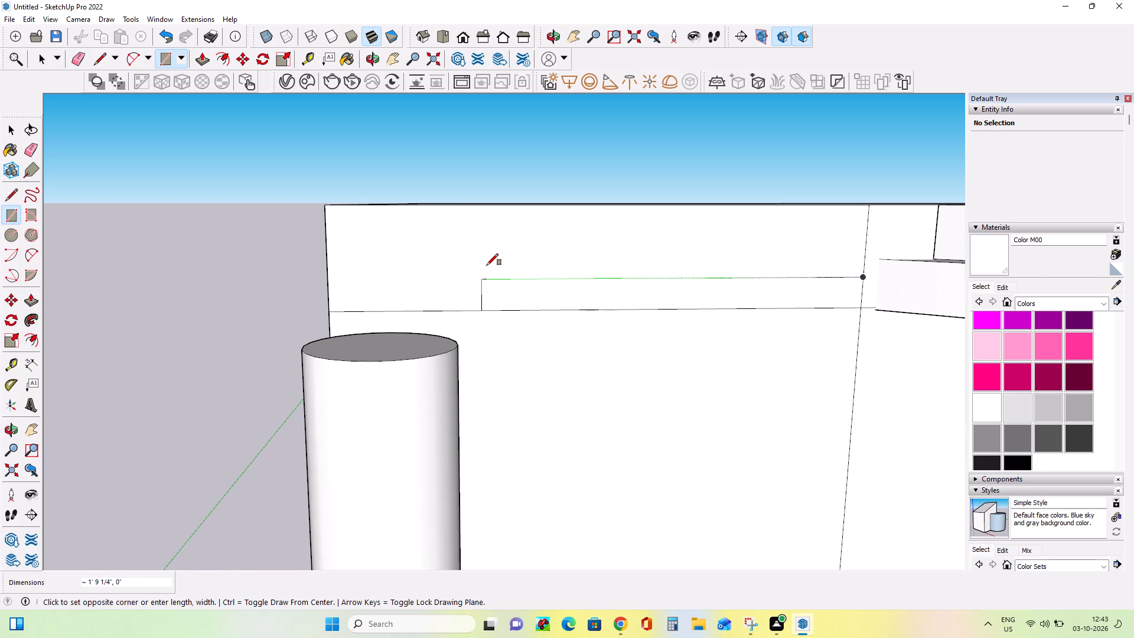
{"action": "left_click", "coordinate": [483, 263]}
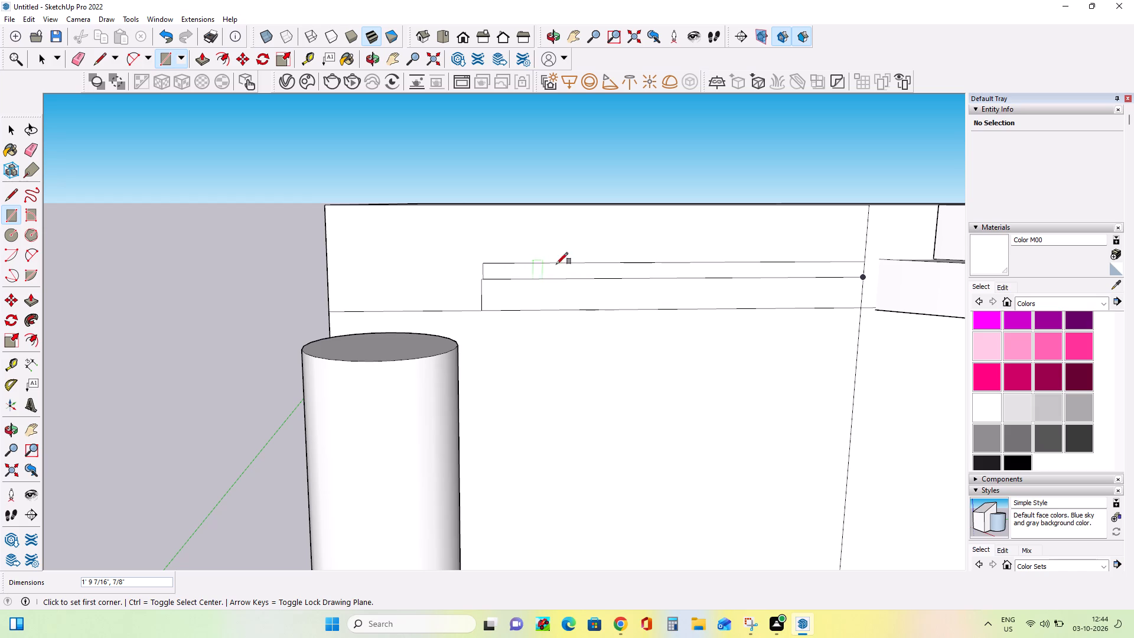
{"action": "left_click_drag", "start_coordinate": [860, 259], "coordinate": [851, 259]}
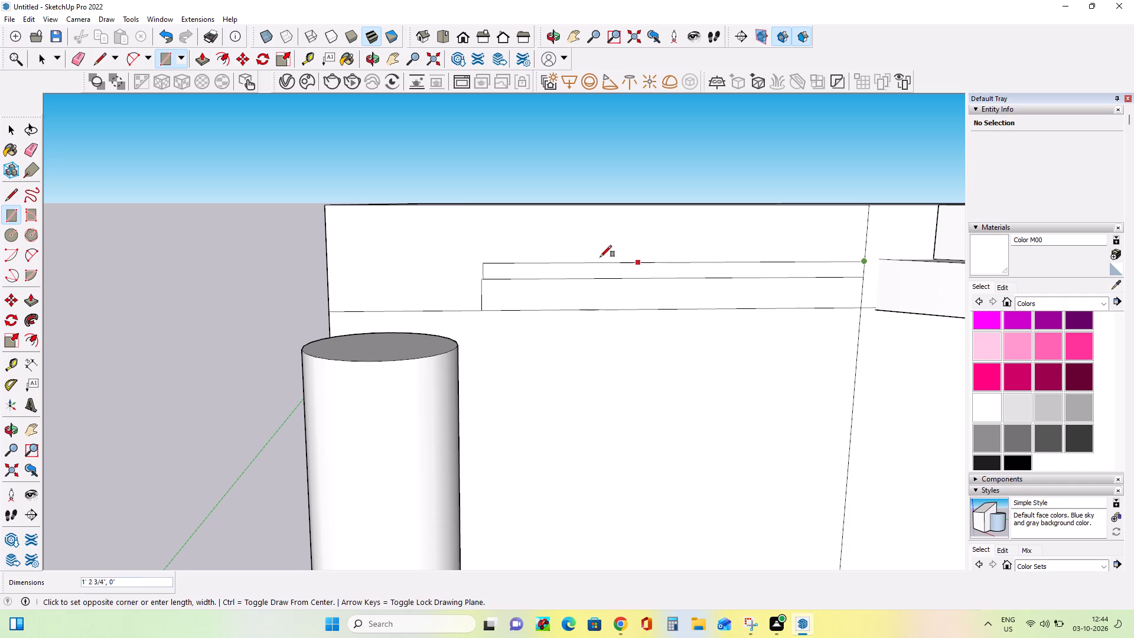
{"action": "left_click", "coordinate": [483, 249]}
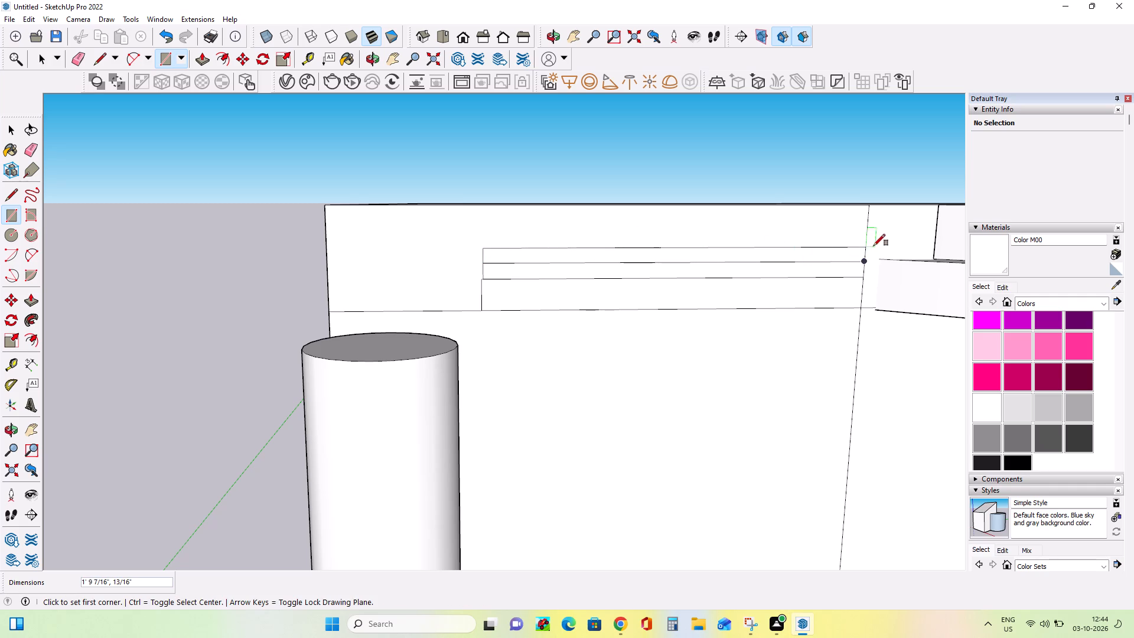
{"action": "left_click", "coordinate": [862, 243]}
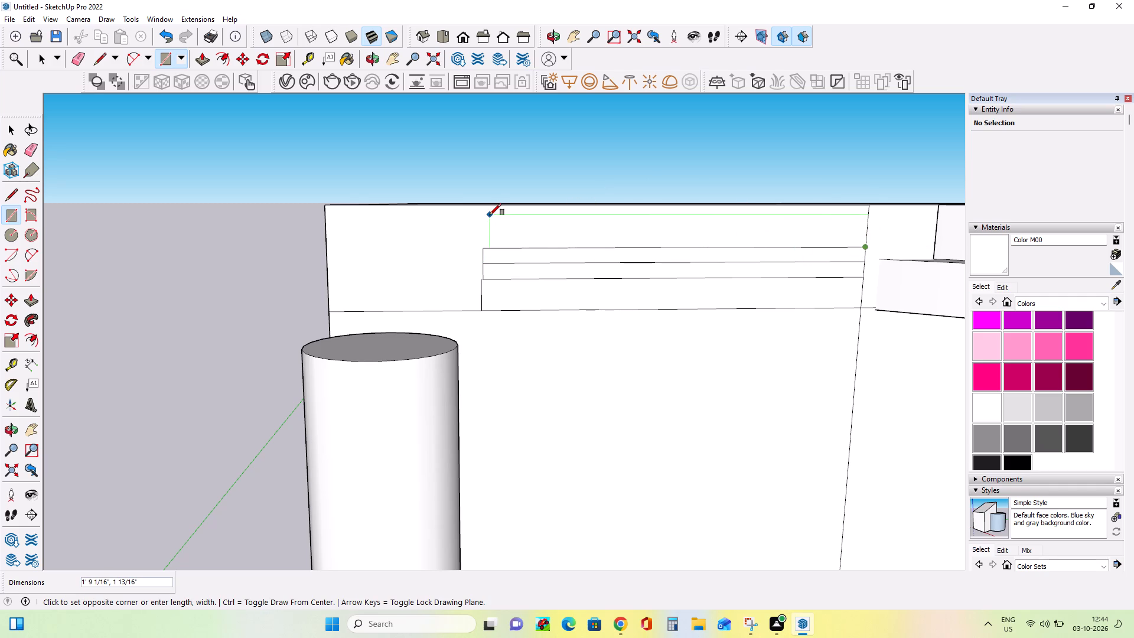
{"action": "left_click", "coordinate": [481, 215]}
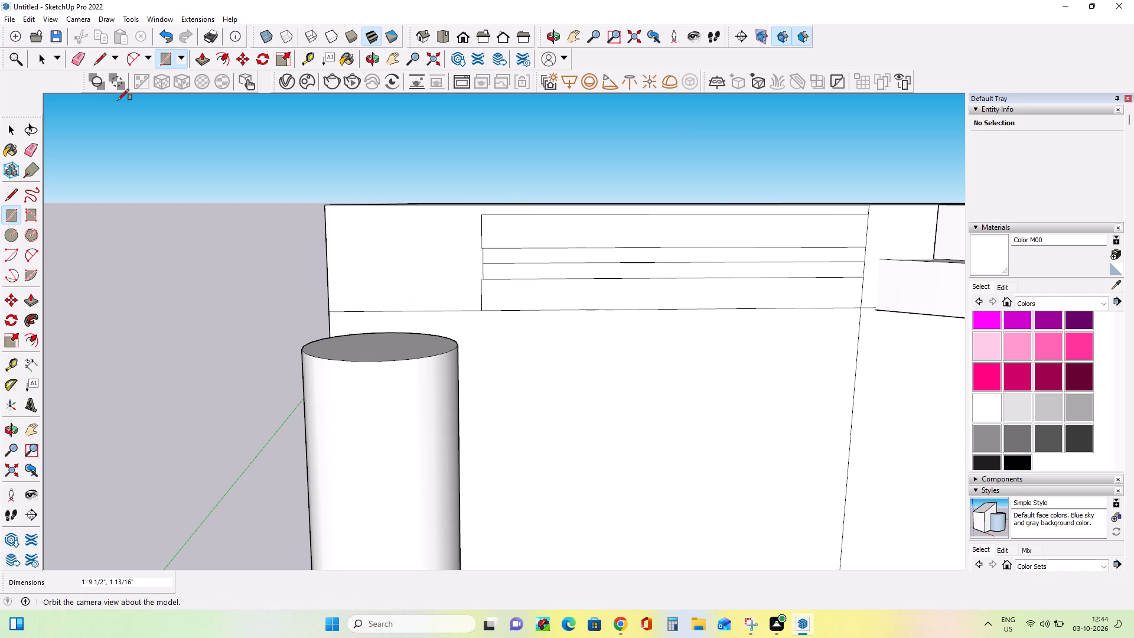
Extrude the lowest strip about 11/16" from the wall and pull the second strip out about 1 1/4" past it.
{"action": "left_click", "coordinate": [26, 302]}
{"action": "left_click", "coordinate": [547, 294]}
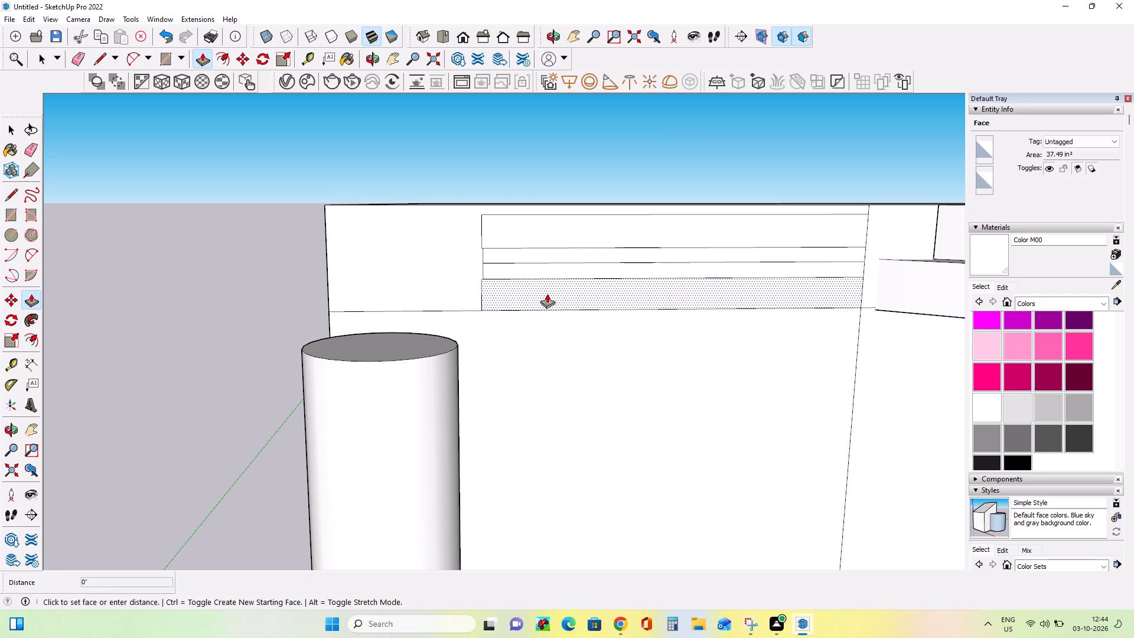
{"action": "left_click", "coordinate": [550, 294]}
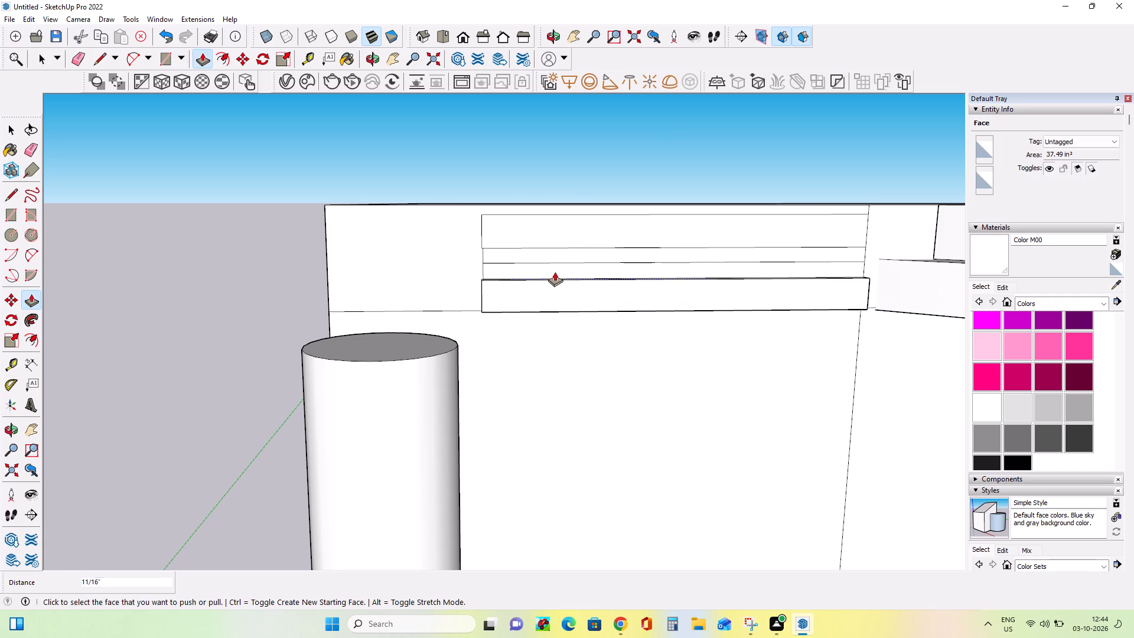
{"action": "left_click", "coordinate": [556, 268]}
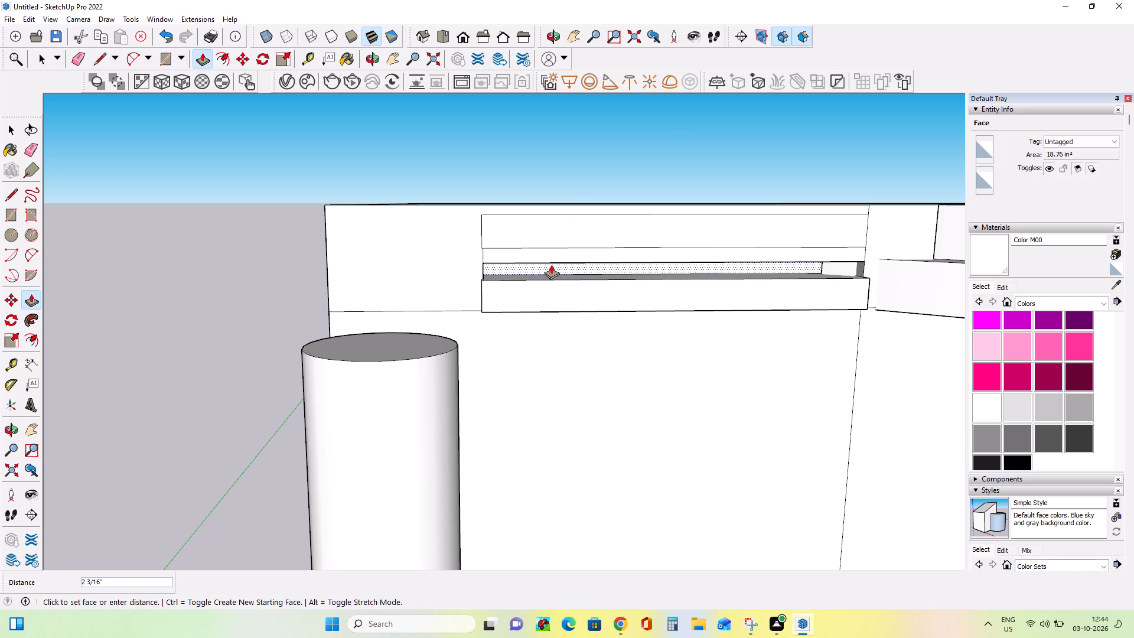
{"action": "left_click", "coordinate": [551, 265]}
{"action": "left_click", "coordinate": [547, 265]}
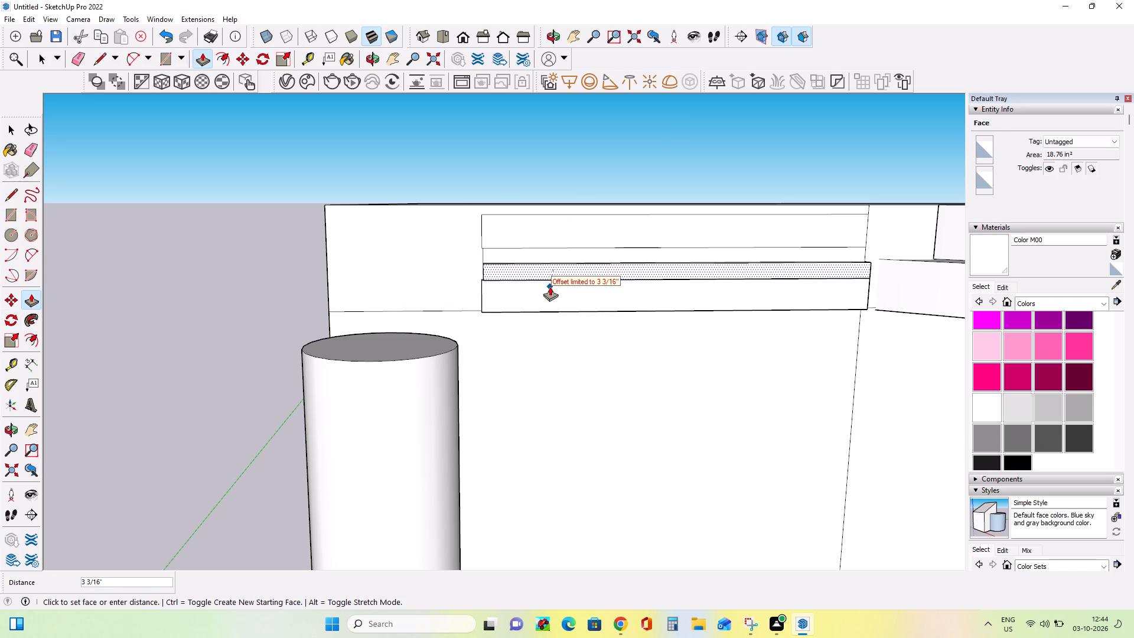
{"action": "left_click", "coordinate": [550, 287]}
{"action": "left_click", "coordinate": [555, 268]}
{"action": "left_click", "coordinate": [554, 275]}
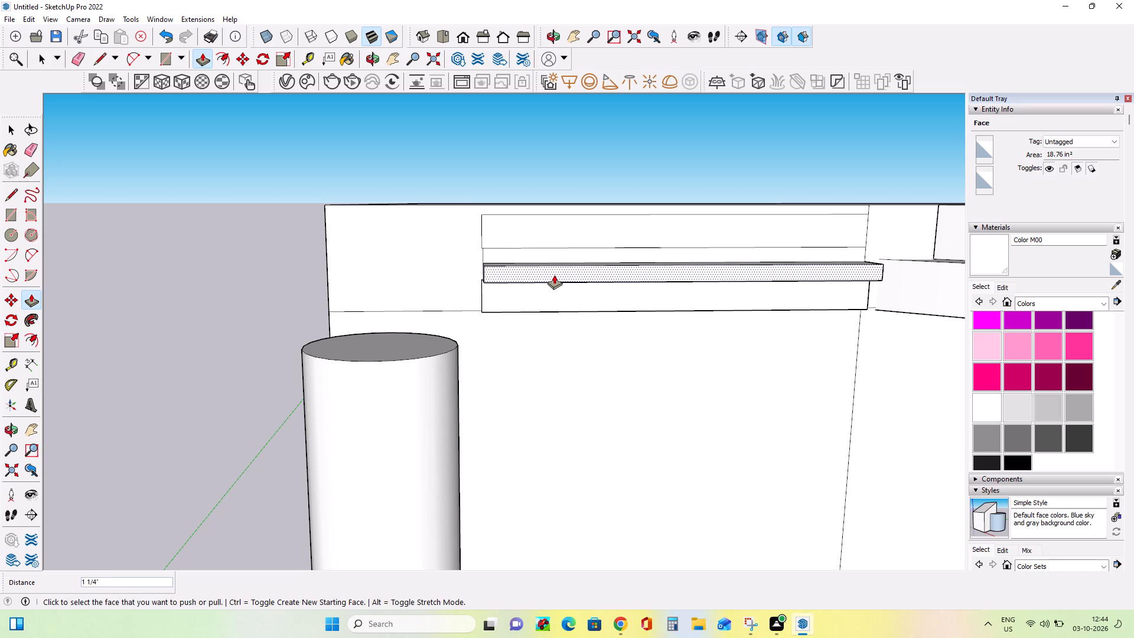
Extrude the third strip from the bottom about 1 11/16" and the top strip about 1 7/16".
{"action": "middle_click_drag", "start_coordinate": [542, 282], "coordinate": [651, 288]}
{"action": "left_click", "coordinate": [497, 254]}
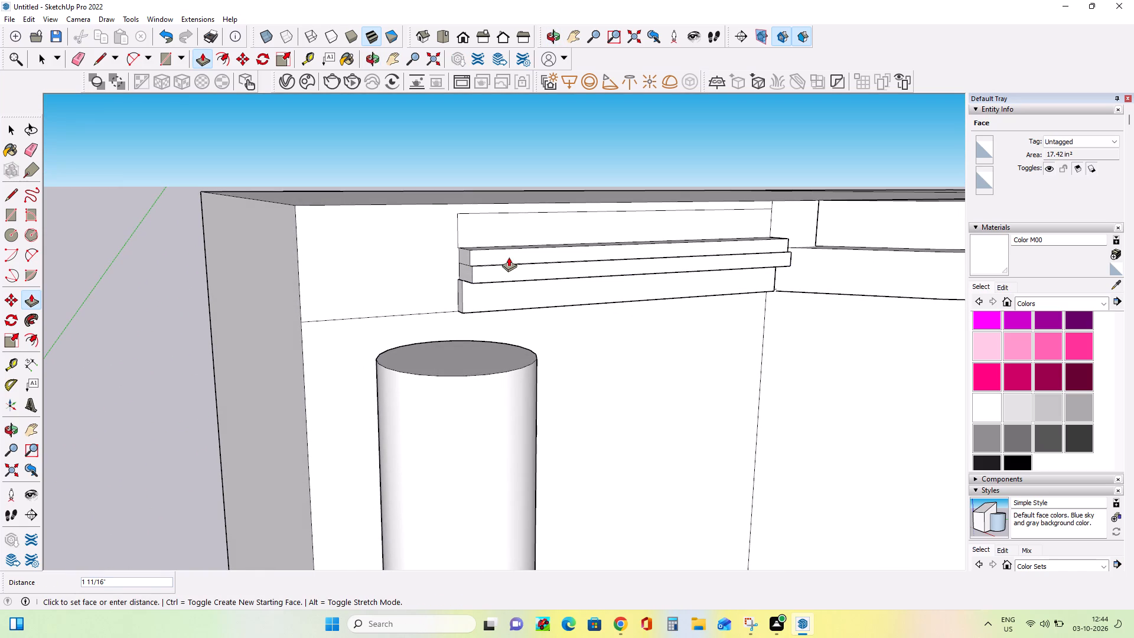
{"action": "left_click", "coordinate": [509, 257]}
{"action": "left_click", "coordinate": [491, 220]}
{"action": "left_click", "coordinate": [520, 233]}
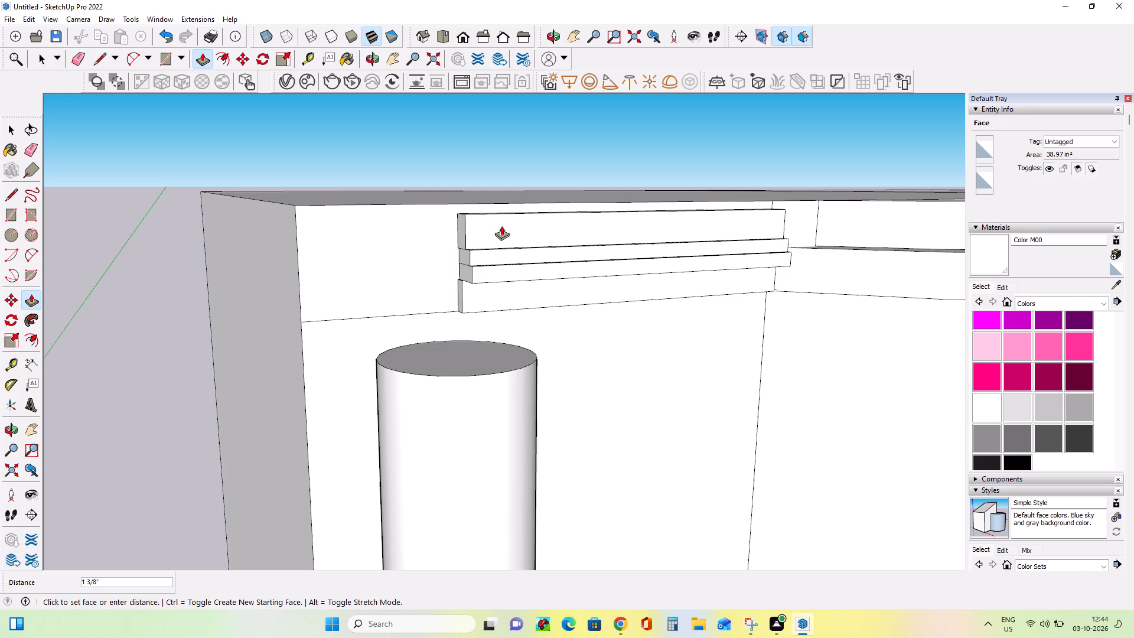
{"action": "left_click", "coordinate": [501, 226]}
Push the narrow top ledge of the second strip from the bottom down about 1/4".
{"action": "middle_click_drag", "start_coordinate": [524, 223], "coordinate": [530, 294]}
{"action": "scroll", "coordinate": [481, 210], "scroll_direction": "up", "scroll_amount": 2}
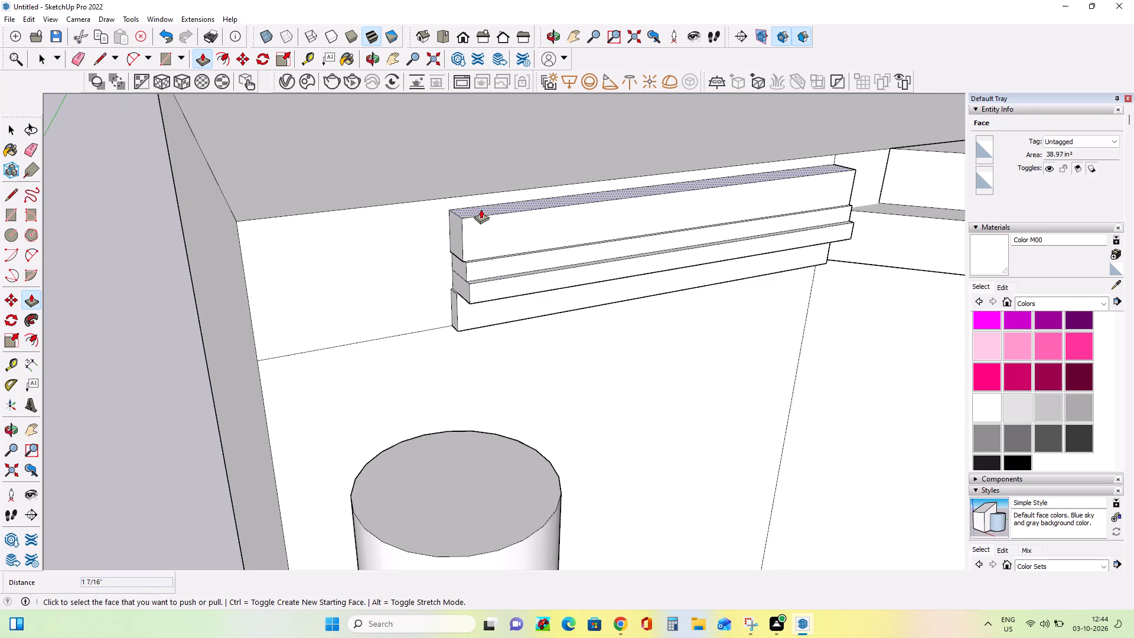
{"action": "scroll", "coordinate": [481, 209], "scroll_direction": "up", "scroll_amount": 1}
{"action": "middle_click_drag", "start_coordinate": [481, 209], "coordinate": [483, 219]}
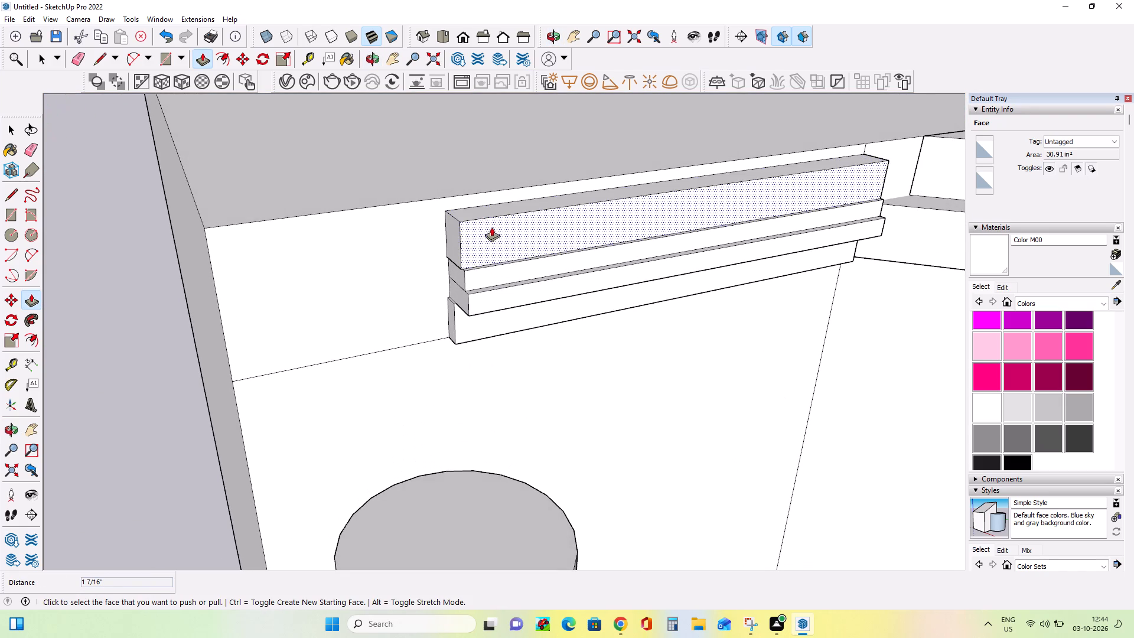
{"action": "middle_click_drag", "start_coordinate": [508, 284], "coordinate": [532, 299]}
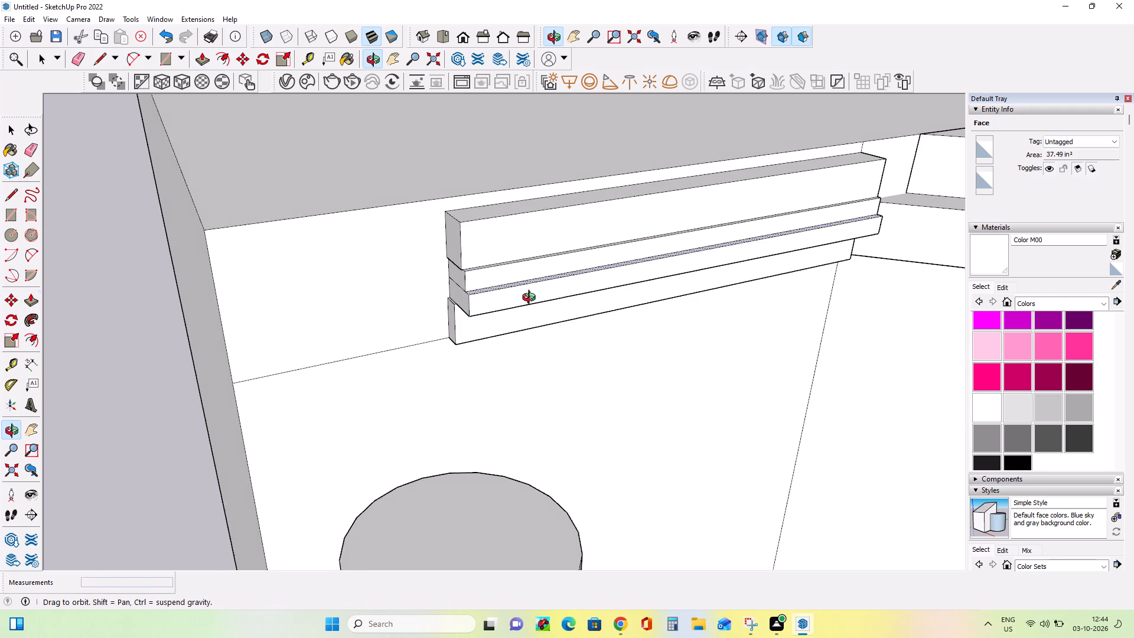
{"action": "middle_click_drag", "start_coordinate": [532, 299], "coordinate": [586, 313]}
{"action": "scroll", "coordinate": [533, 282], "scroll_direction": "up", "scroll_amount": 2}
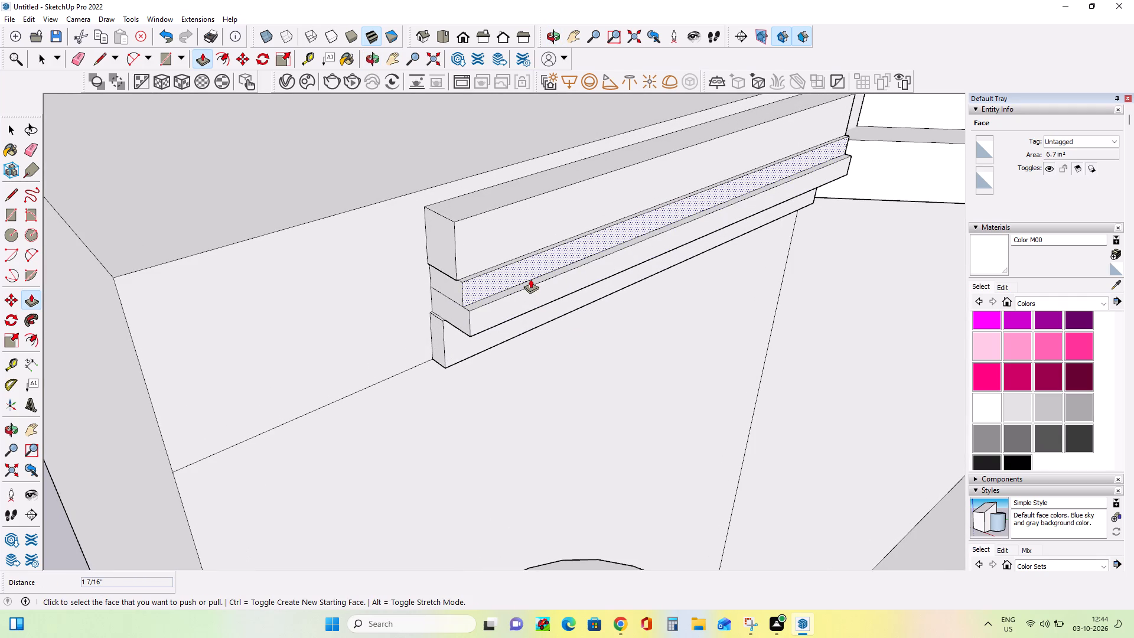
{"action": "left_click", "coordinate": [531, 281]}
{"action": "left_click", "coordinate": [533, 288]}
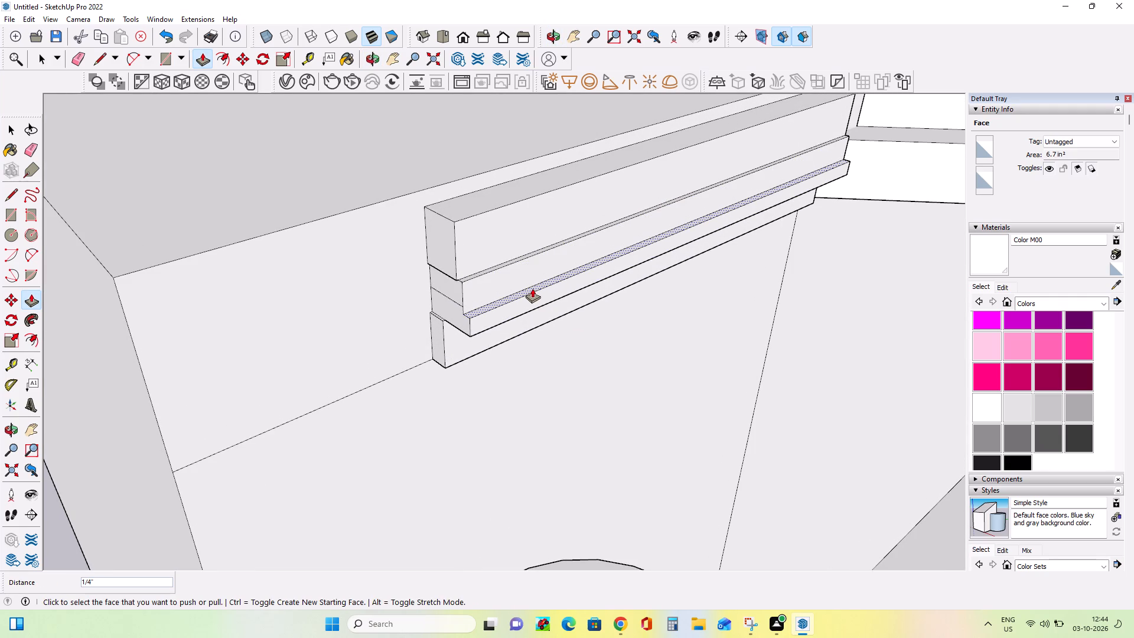
Pull the third strip's front face out about 1/4" and push its exposed top ledge down slightly.
{"action": "left_click", "coordinate": [500, 268]}
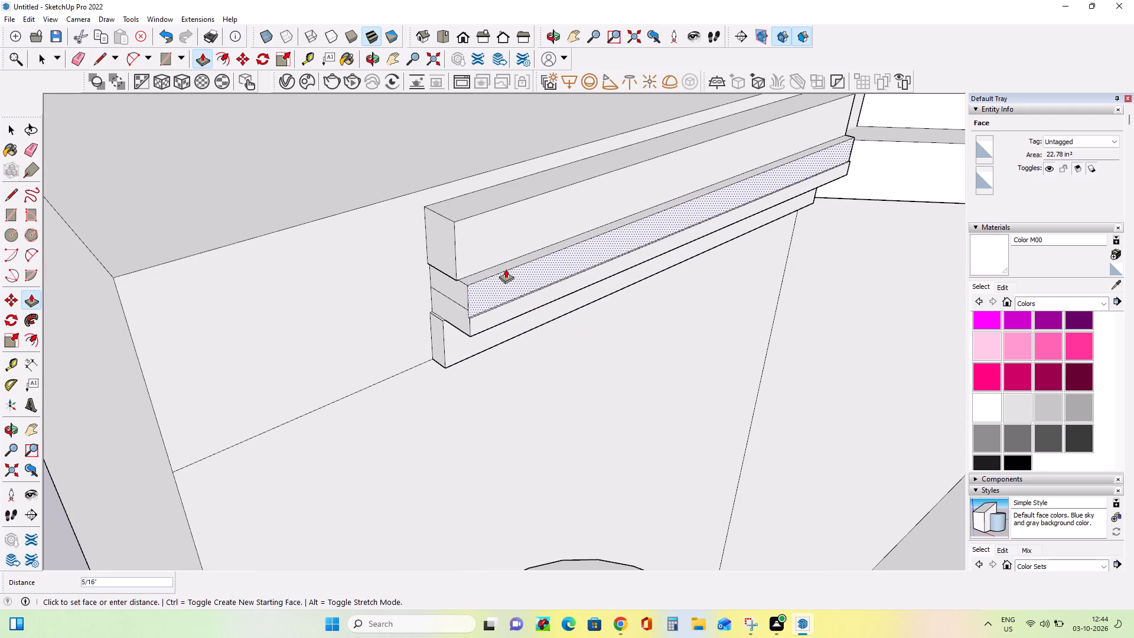
{"action": "left_click", "coordinate": [506, 269]}
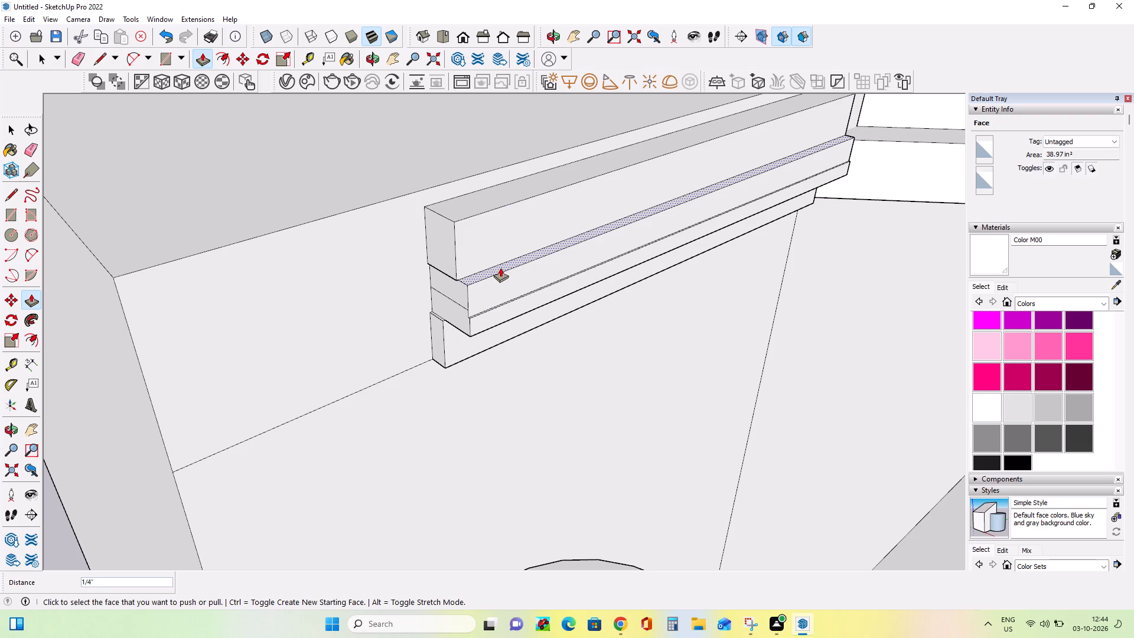
{"action": "left_click", "coordinate": [500, 268]}
{"action": "left_click", "coordinate": [501, 277]}
Pull the lowest strip's front face out a further 3/4" or so.
{"action": "middle_click_drag", "start_coordinate": [533, 328], "coordinate": [493, 275]}
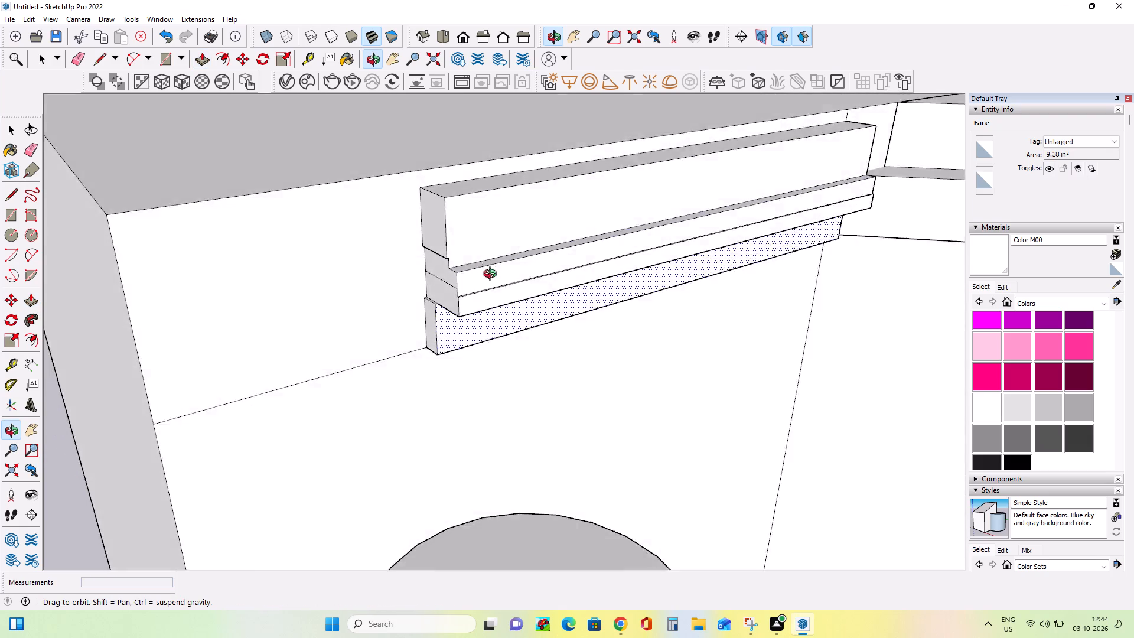
{"action": "middle_click_drag", "start_coordinate": [493, 275], "coordinate": [472, 213]}
{"action": "left_click", "coordinate": [539, 300]}
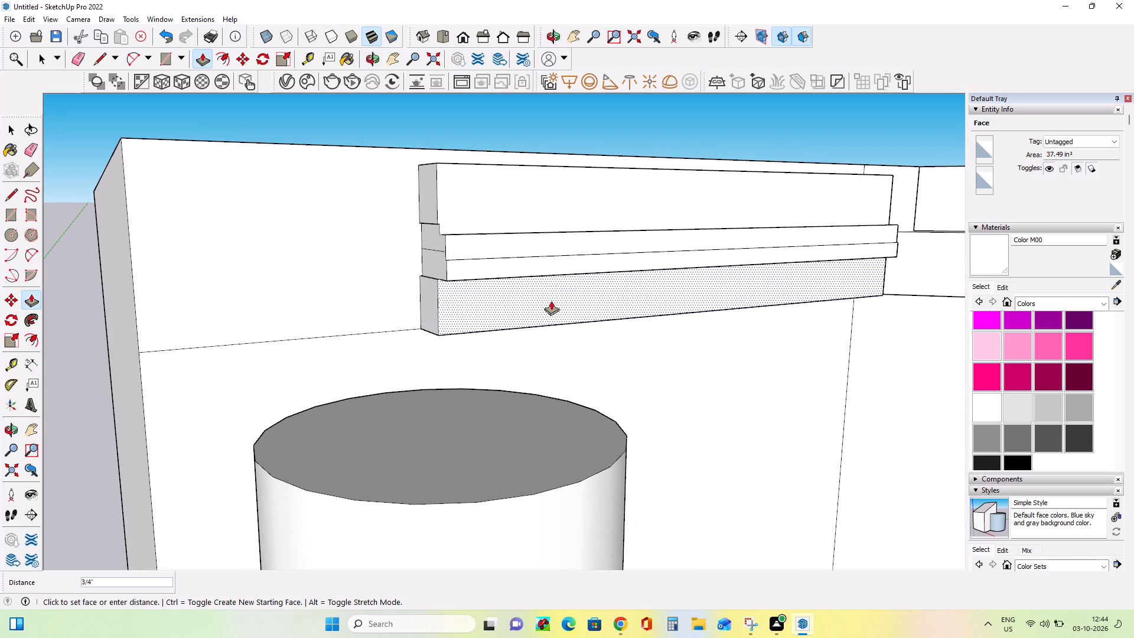
{"action": "left_click", "coordinate": [551, 301]}
{"action": "middle_click_drag", "start_coordinate": [542, 250], "coordinate": [452, 373]}
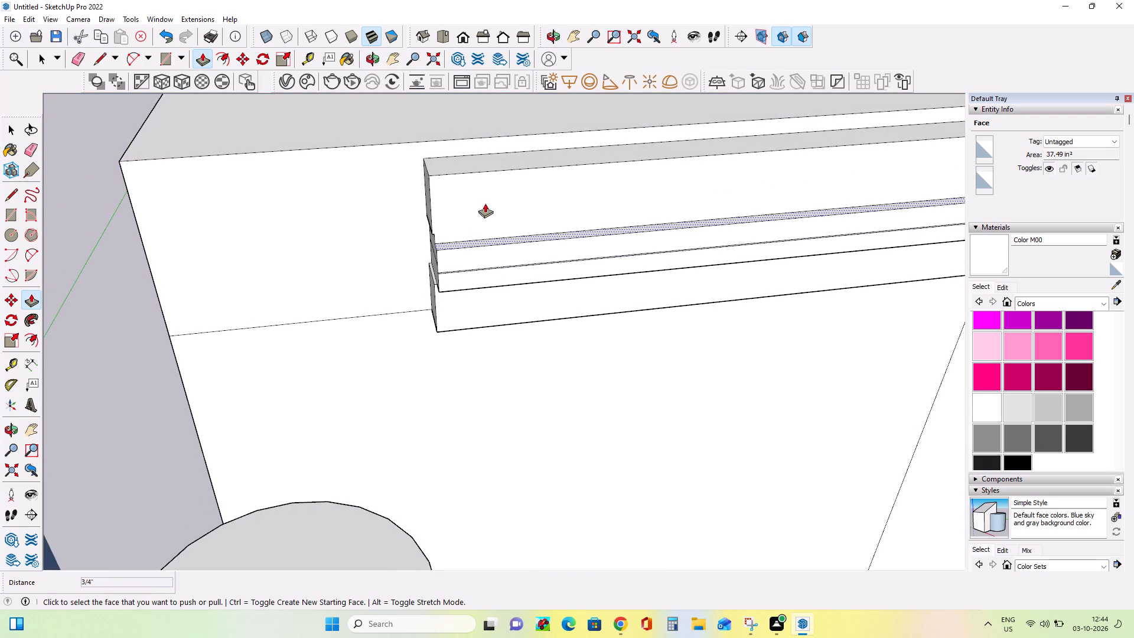
Lower the top face of the moulding's uppermost strip and pull its front face out about 3/8".
{"action": "middle_click_drag", "start_coordinate": [506, 175], "coordinate": [519, 216]}
{"action": "scroll", "coordinate": [520, 219], "scroll_direction": "down", "scroll_amount": 7}
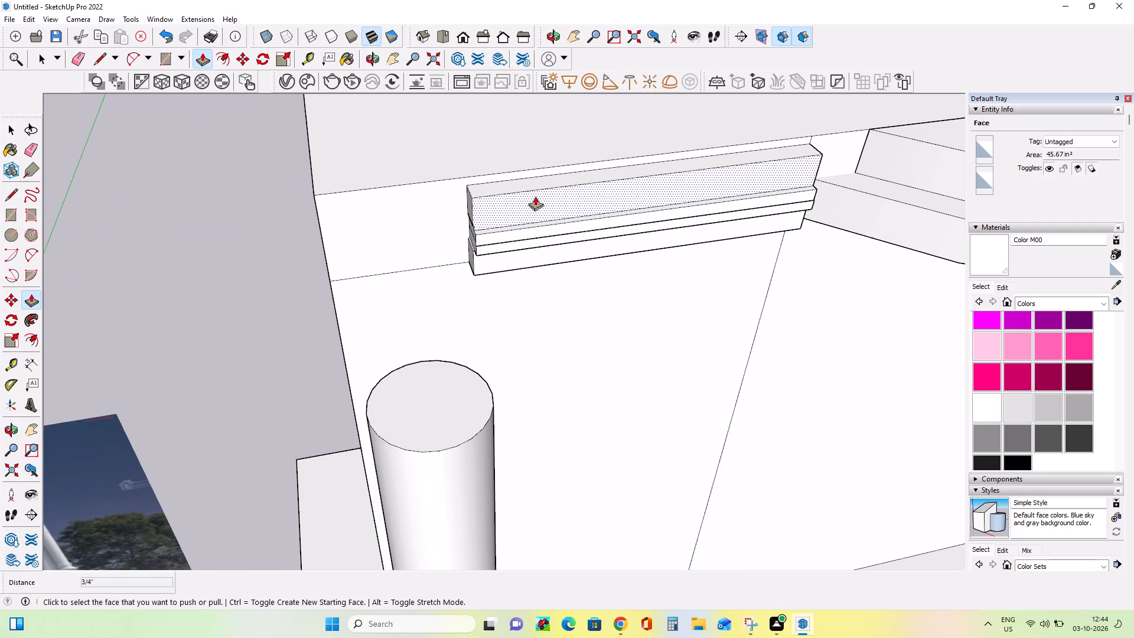
{"action": "left_click", "coordinate": [568, 178]}
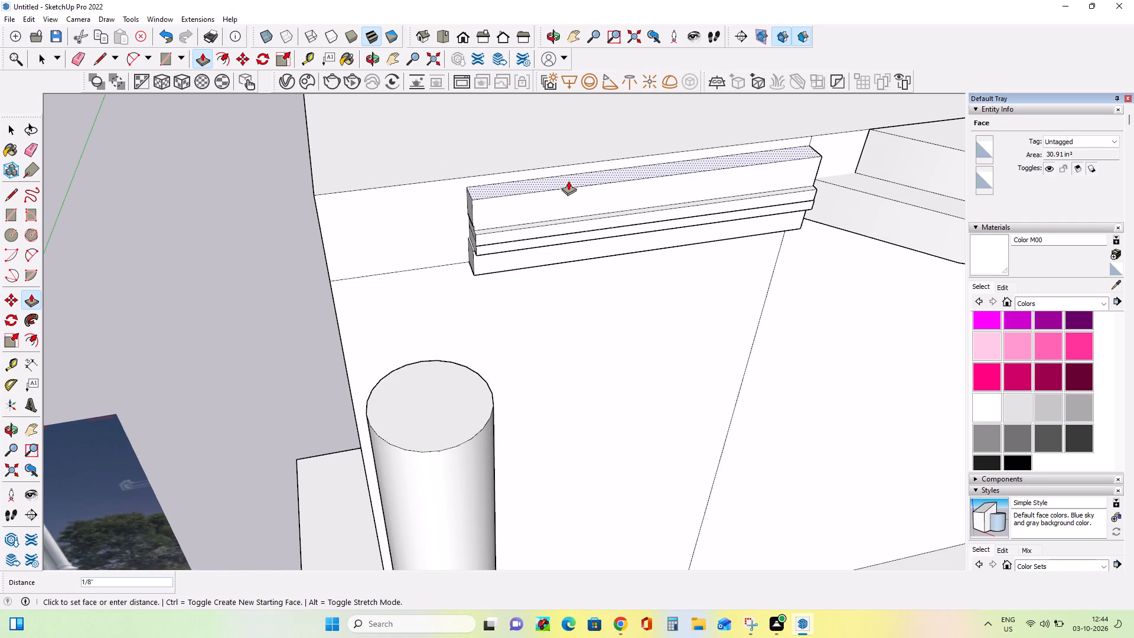
{"action": "left_click", "coordinate": [568, 188]}
{"action": "left_click", "coordinate": [570, 206]}
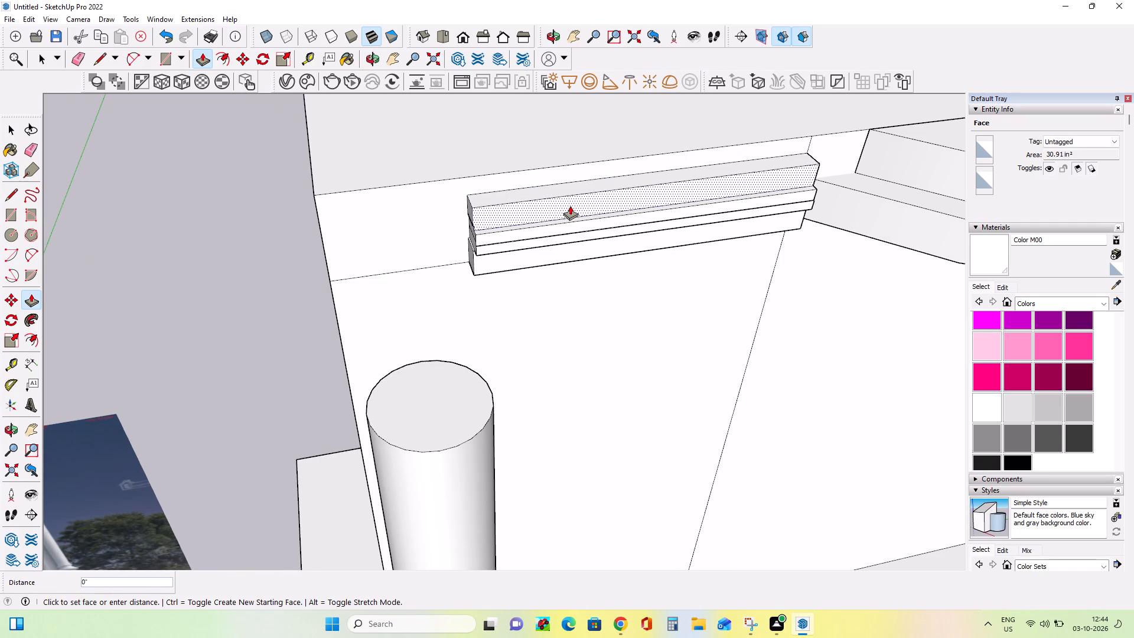
{"action": "left_click", "coordinate": [573, 208]}
Draw a rectangle about 2' 5 7/8" by 1 1/8" along the wall's top edge above the moulding and extrude it about 2 7/8".
{"action": "middle_click_drag", "start_coordinate": [588, 261], "coordinate": [547, 165]}
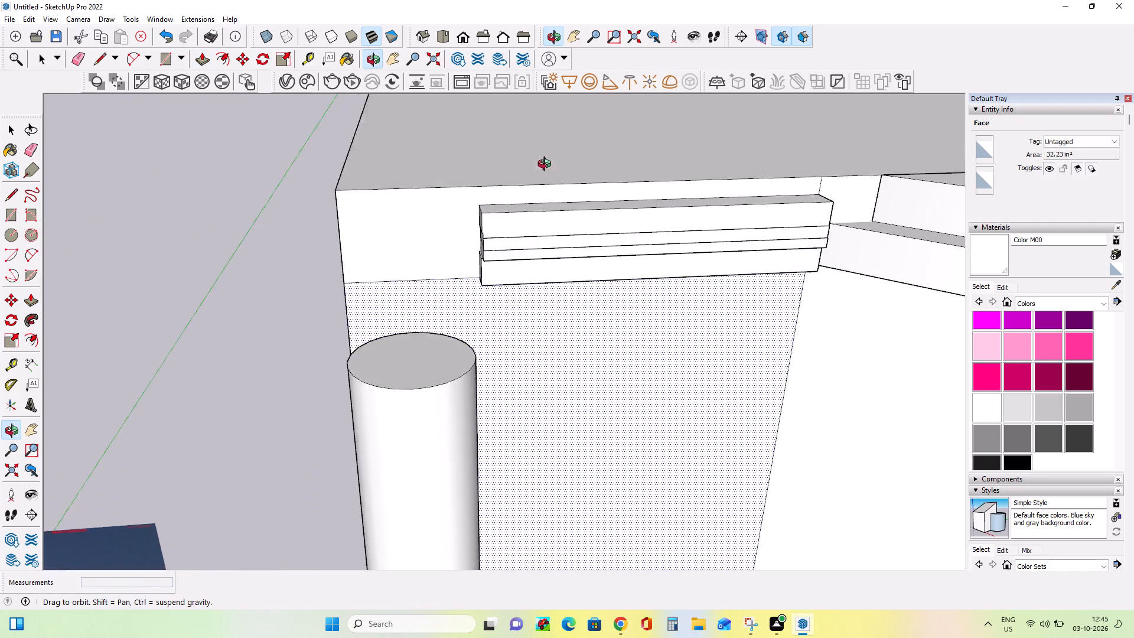
{"action": "middle_click_drag", "start_coordinate": [547, 165], "coordinate": [546, 164]}
{"action": "scroll", "coordinate": [545, 162], "scroll_direction": "down", "scroll_amount": 3}
{"action": "scroll", "coordinate": [534, 217], "scroll_direction": "down", "scroll_amount": 8}
{"action": "scroll", "coordinate": [603, 236], "scroll_direction": "down", "scroll_amount": 4}
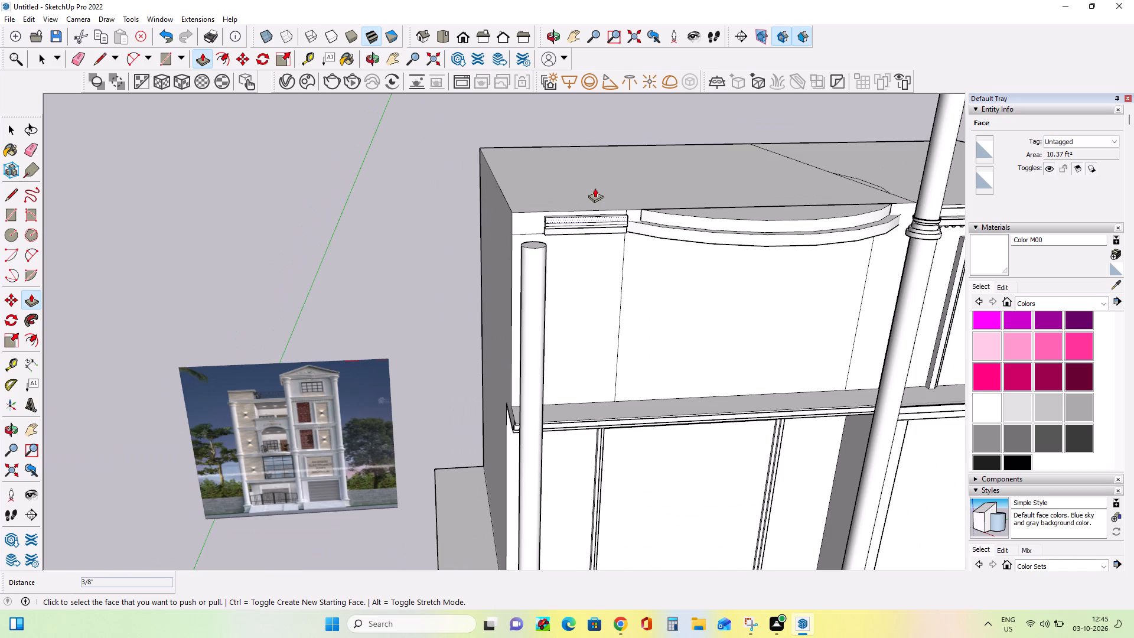
{"action": "scroll", "coordinate": [594, 190], "scroll_direction": "up", "scroll_amount": 8}
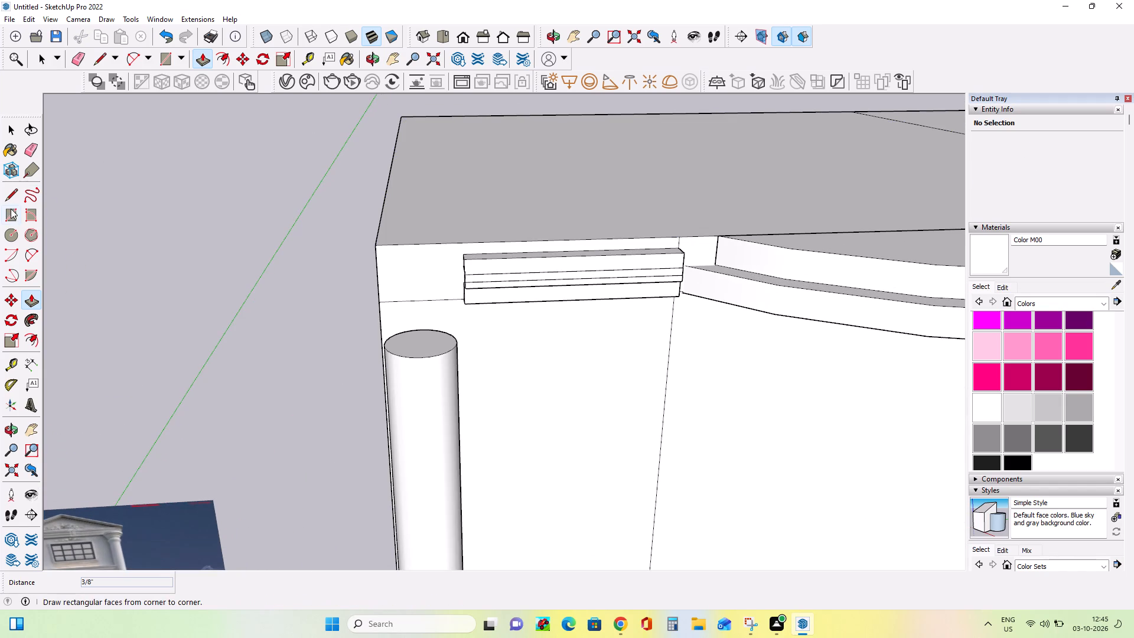
{"action": "left_click", "coordinate": [11, 209]}
{"action": "left_click", "coordinate": [677, 248]}
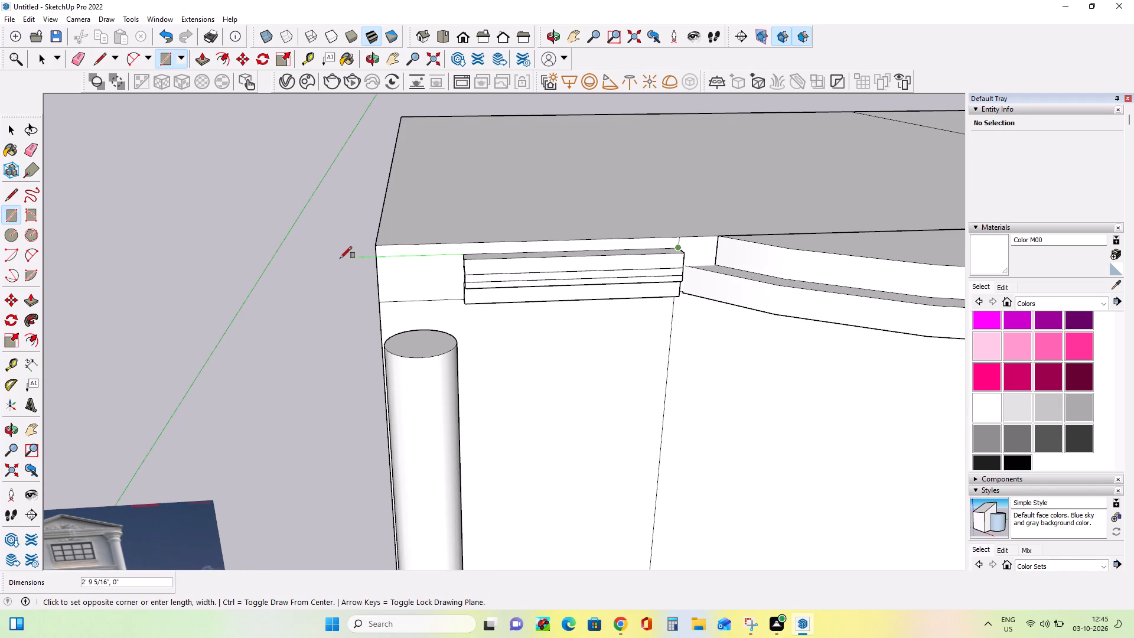
{"action": "left_click", "coordinate": [377, 246]}
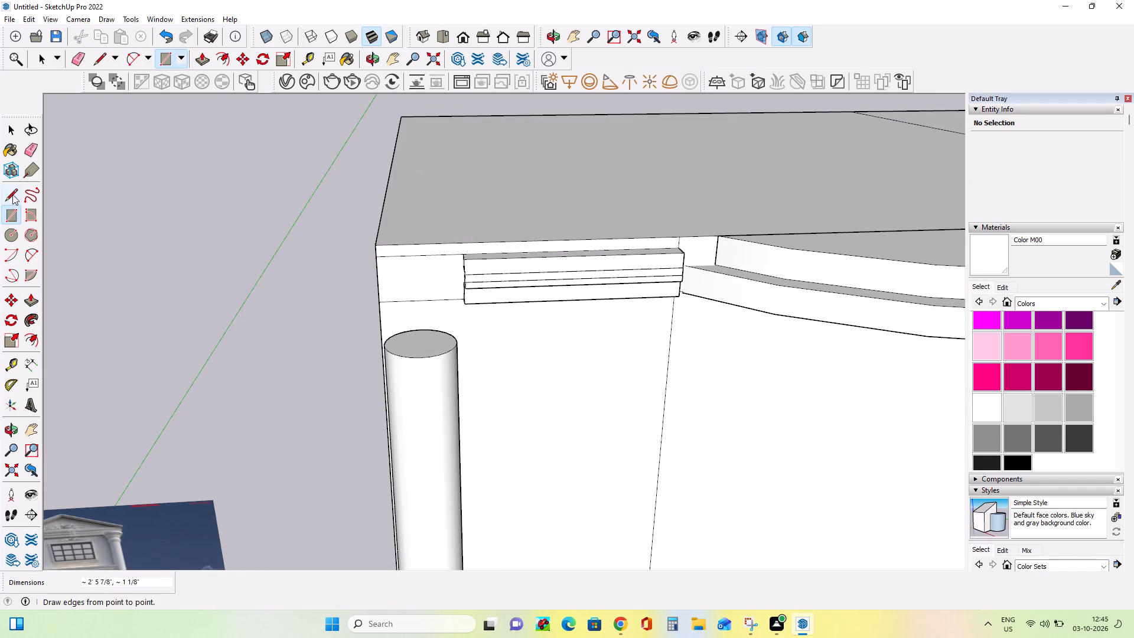
{"action": "left_click", "coordinate": [27, 303]}
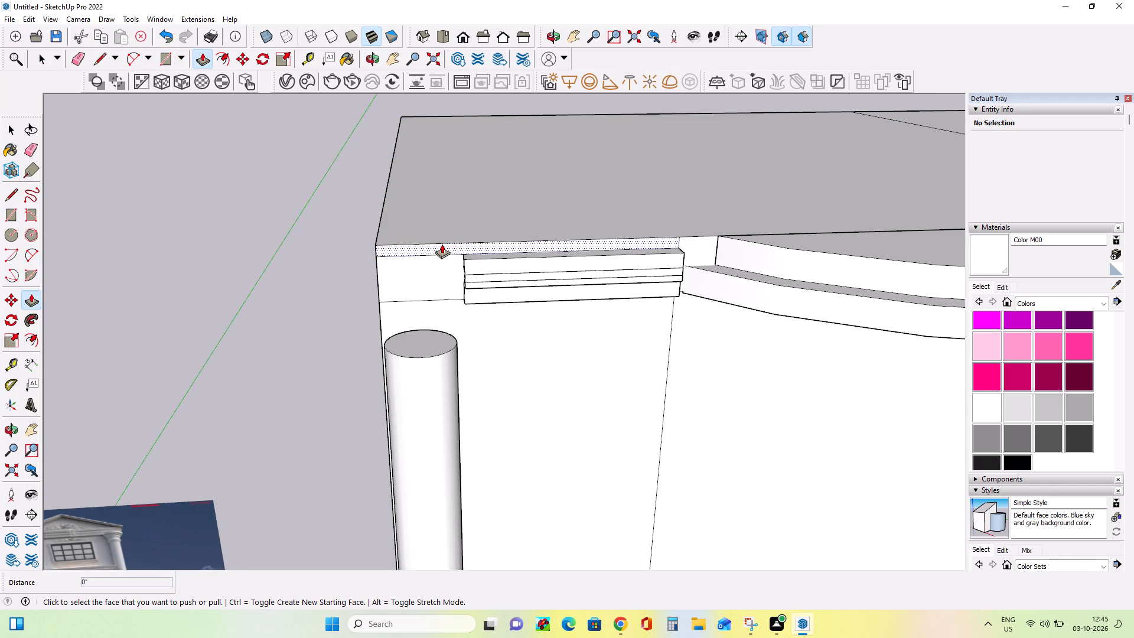
{"action": "left_click", "coordinate": [442, 244]}
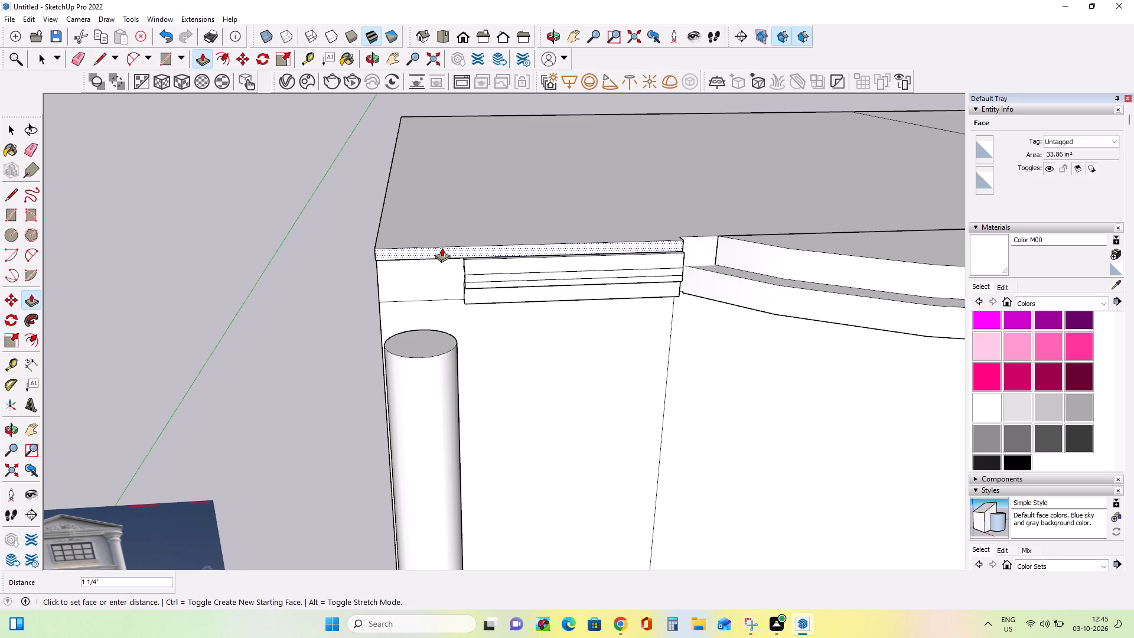
{"action": "left_click", "coordinate": [441, 252]}
Raise the underside of the projecting top slab about 3/8", both beside the moulding and directly above it.
{"action": "scroll", "coordinate": [468, 318], "scroll_direction": "up", "scroll_amount": 1}
{"action": "middle_click_drag", "start_coordinate": [468, 318], "coordinate": [524, 222]}
{"action": "scroll", "coordinate": [426, 258], "scroll_direction": "up", "scroll_amount": 3}
{"action": "middle_click_drag", "start_coordinate": [426, 258], "coordinate": [452, 196]}
{"action": "scroll", "coordinate": [447, 208], "scroll_direction": "up", "scroll_amount": 1}
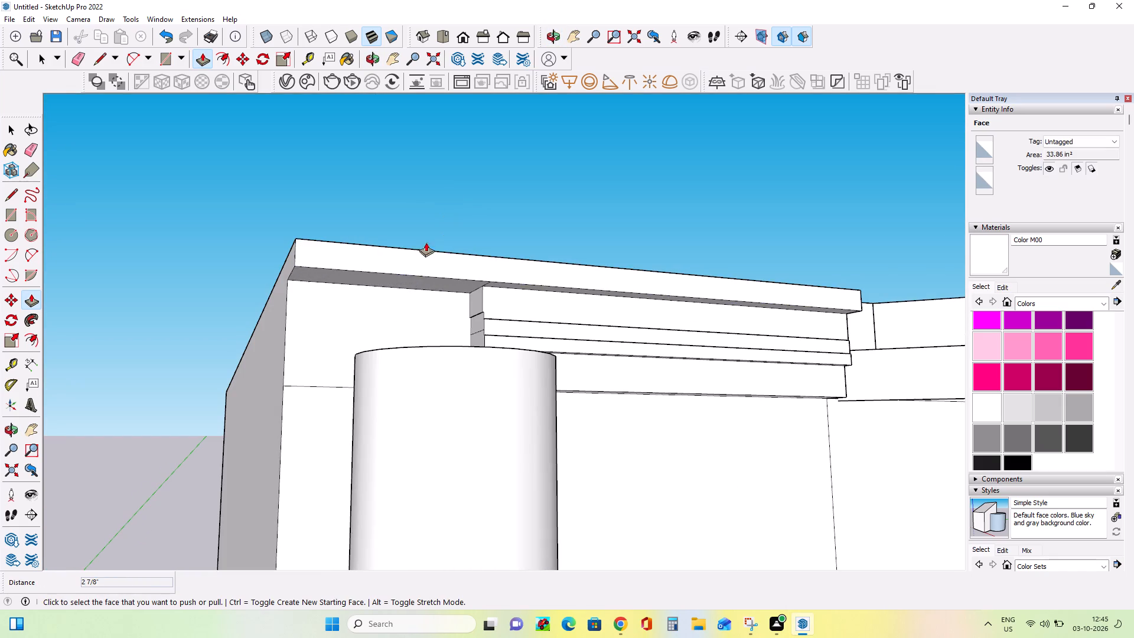
{"action": "left_click", "coordinate": [410, 279]}
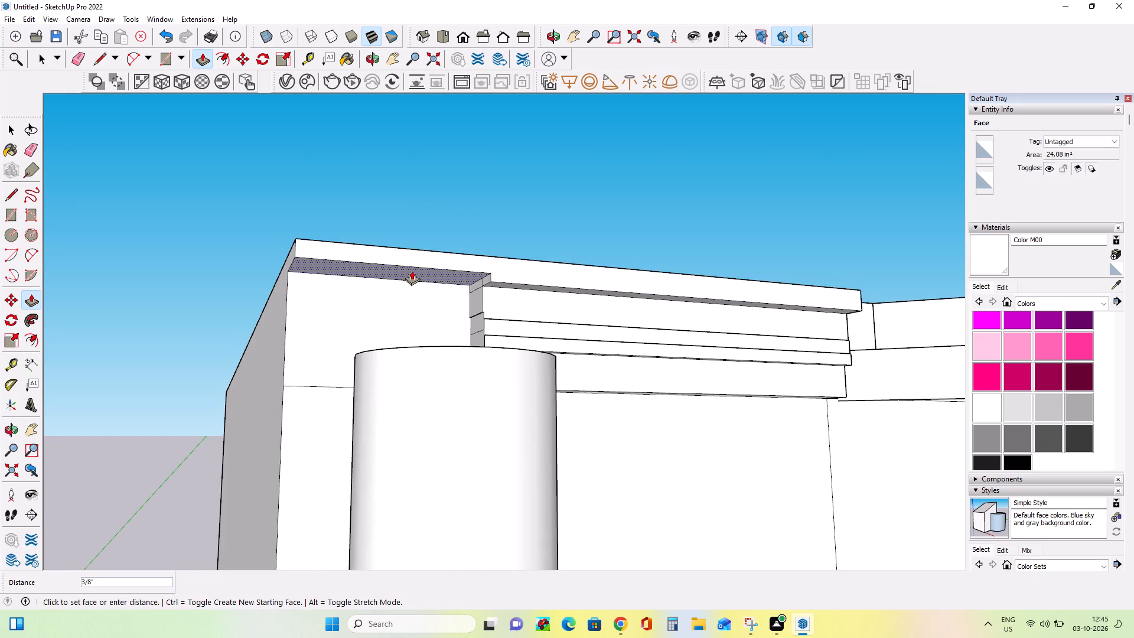
{"action": "left_click", "coordinate": [412, 271]}
{"action": "scroll", "coordinate": [536, 282], "scroll_direction": "up", "scroll_amount": 6}
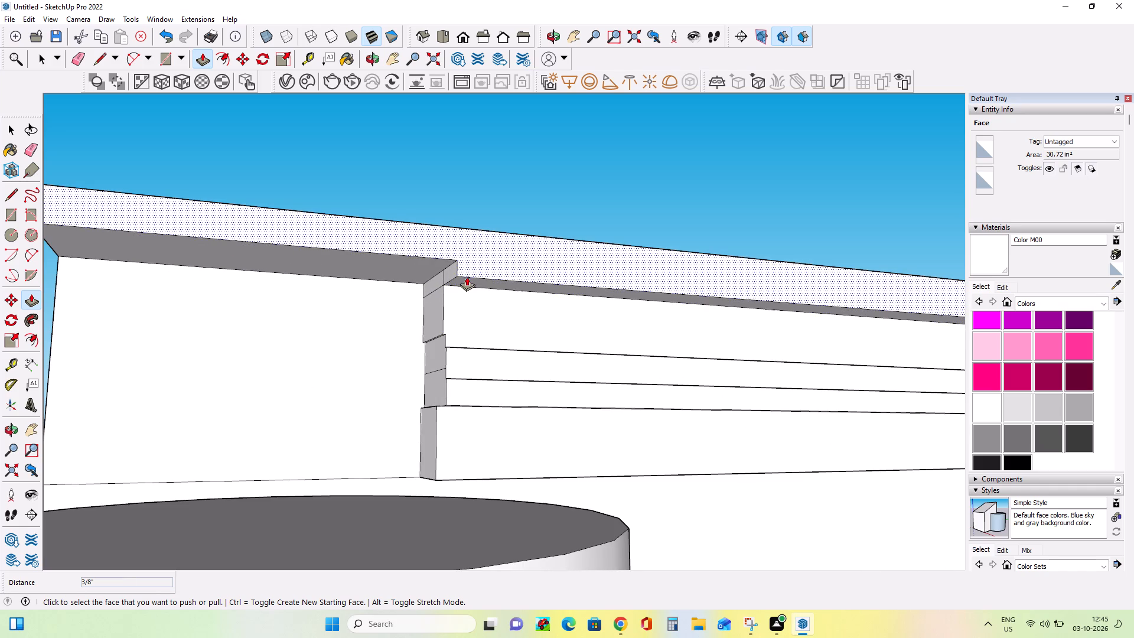
{"action": "left_click", "coordinate": [467, 276]}
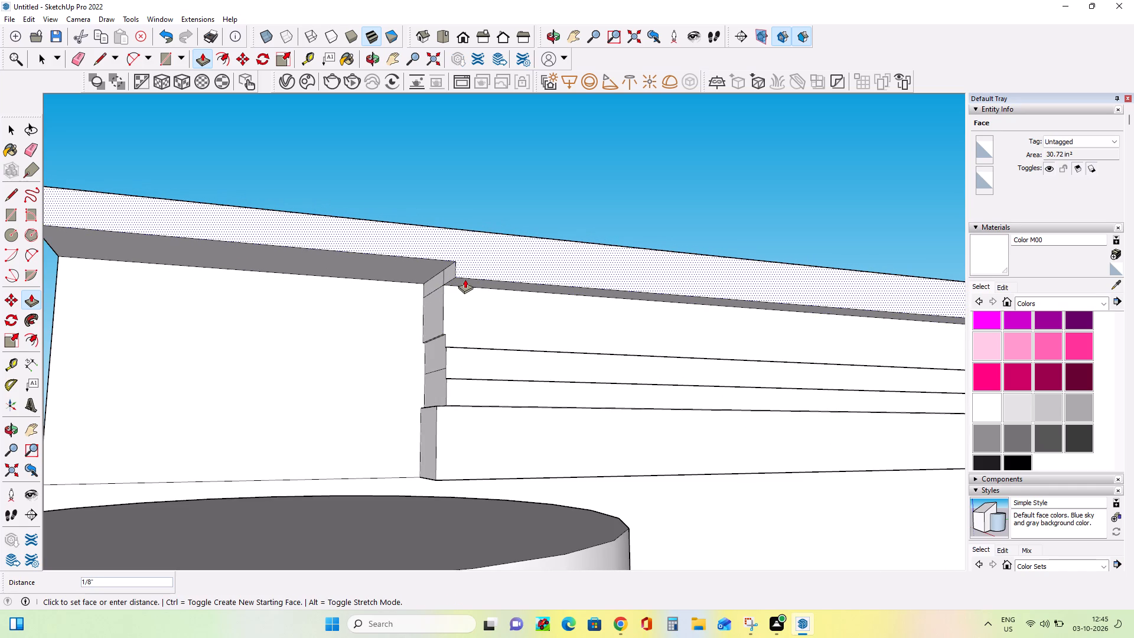
{"action": "key", "text": "Escape"}
{"action": "left_click", "coordinate": [478, 285]}
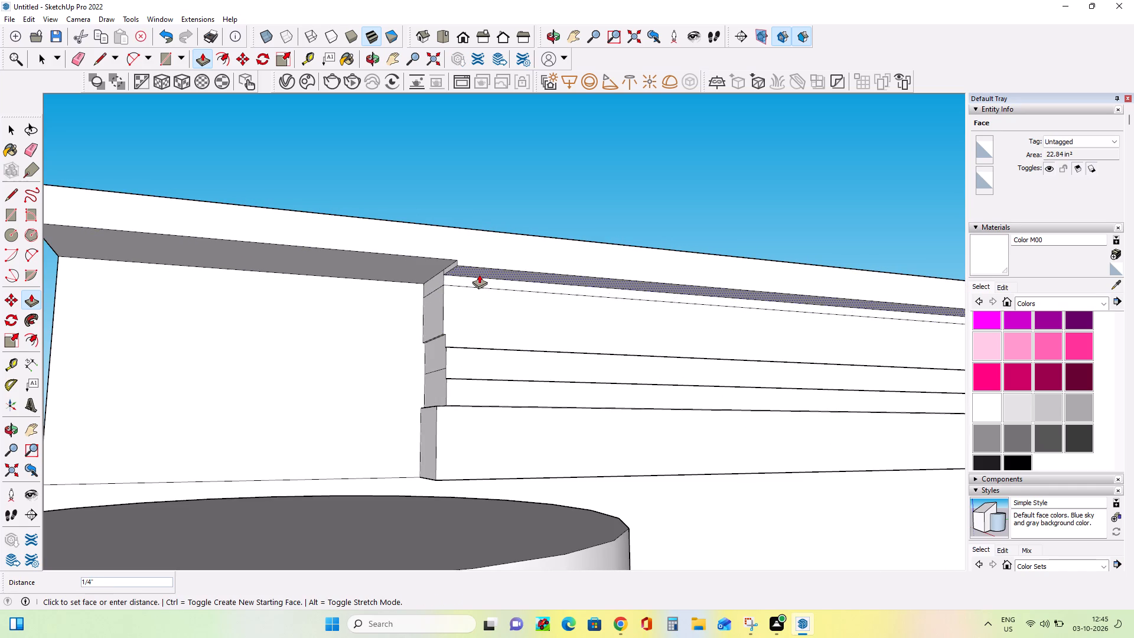
{"action": "left_click", "coordinate": [436, 262]}
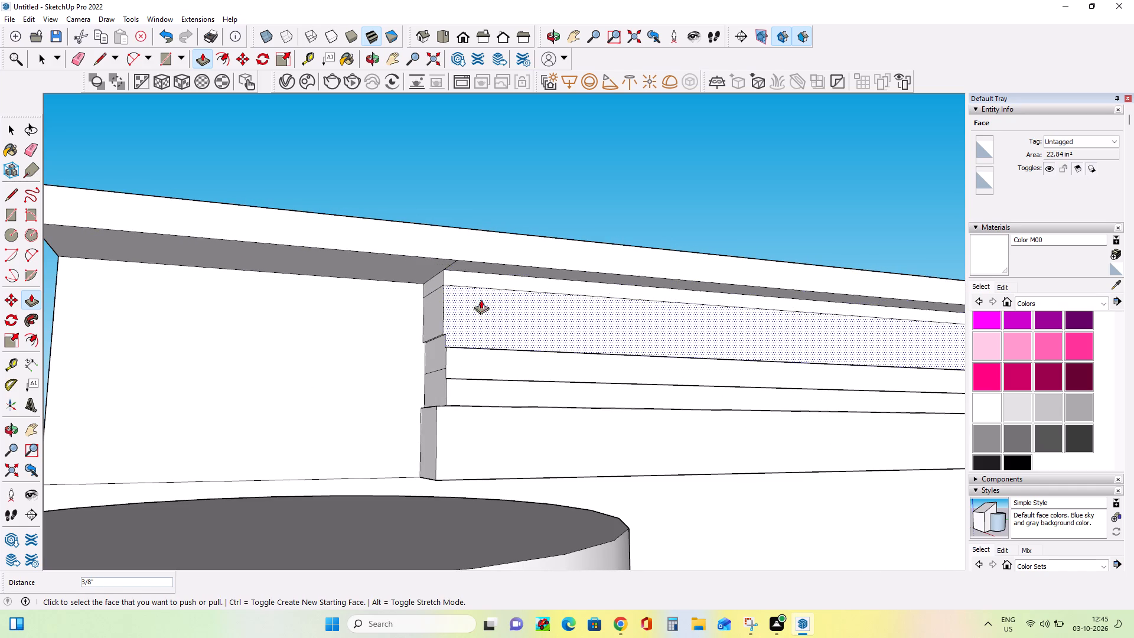
Pull the narrow front face between the top slab and the moulding out about 3/8".
{"action": "left_click", "coordinate": [495, 278]}
{"action": "left_click", "coordinate": [503, 280]}
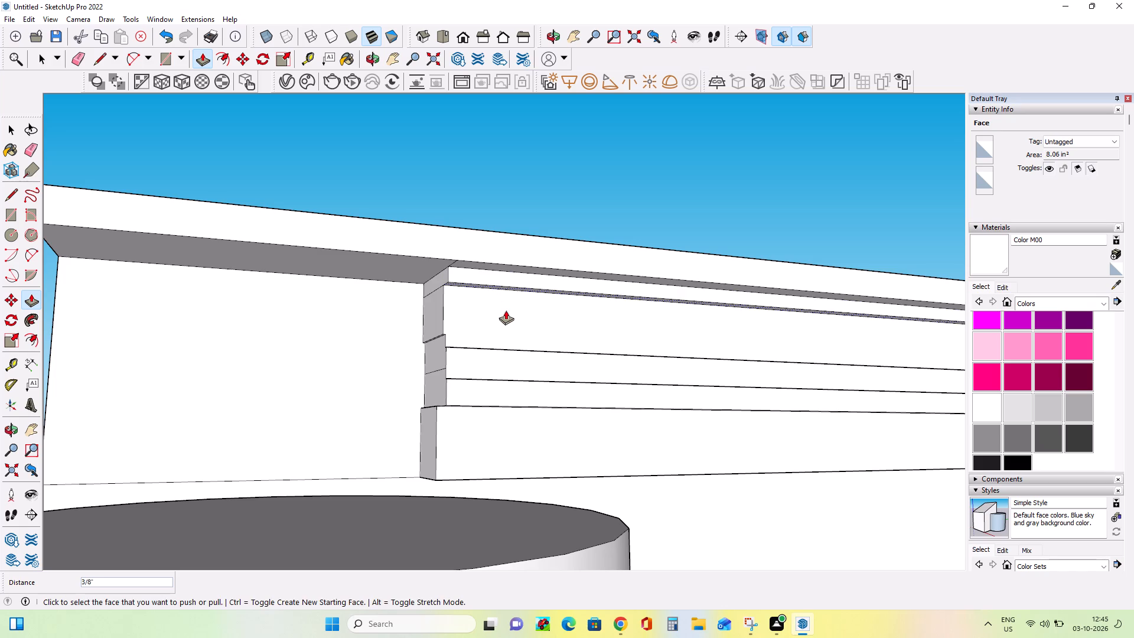
Copy the upper middle column group about 8' 6 15/16" across the facade onto the corner column beside the new moulding.
{"action": "scroll", "coordinate": [506, 310], "scroll_direction": "down", "scroll_amount": 2}
{"action": "scroll", "coordinate": [506, 310], "scroll_direction": "up", "scroll_amount": 1}
{"action": "scroll", "coordinate": [506, 310], "scroll_direction": "down", "scroll_amount": 1}
{"action": "scroll", "coordinate": [506, 310], "scroll_direction": "down", "scroll_amount": 20}
{"action": "scroll", "coordinate": [506, 310], "scroll_direction": "down", "scroll_amount": 5}
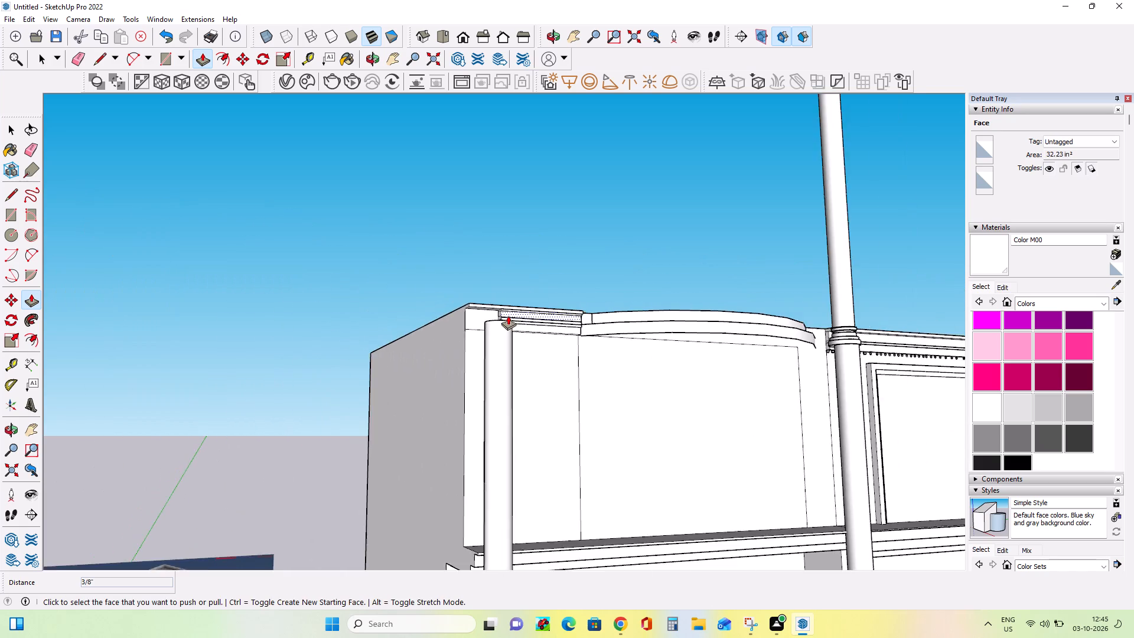
{"action": "scroll", "coordinate": [508, 315], "scroll_direction": "down", "scroll_amount": 3}
{"action": "middle_click_drag", "start_coordinate": [573, 340], "coordinate": [436, 443]}
{"action": "scroll", "coordinate": [503, 369], "scroll_direction": "up", "scroll_amount": 2}
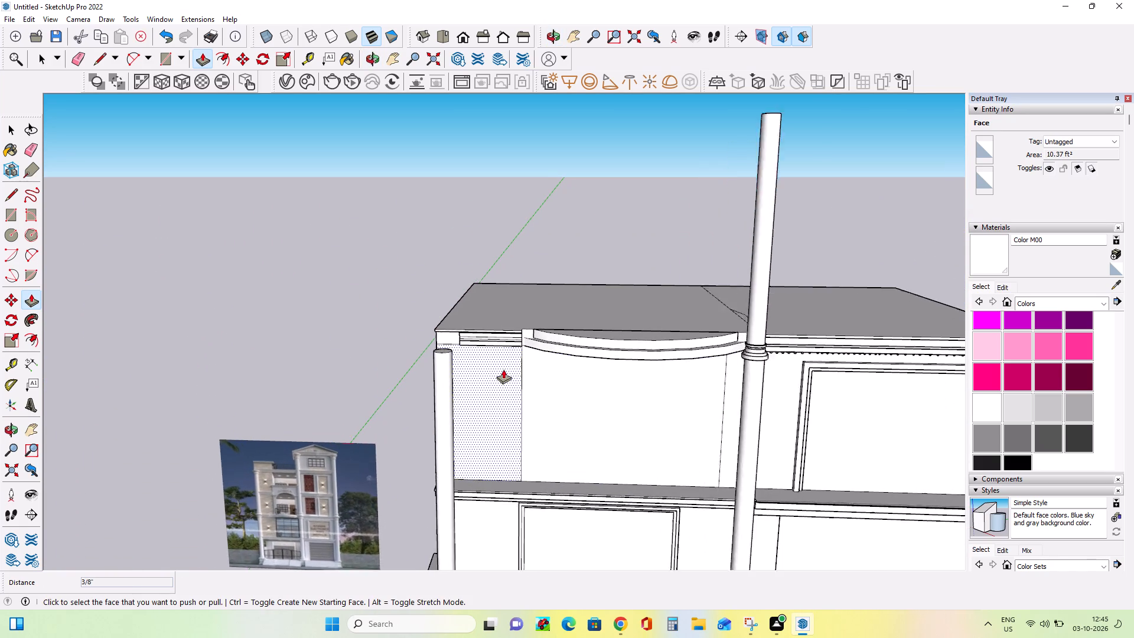
{"action": "scroll", "coordinate": [503, 369], "scroll_direction": "up", "scroll_amount": 1}
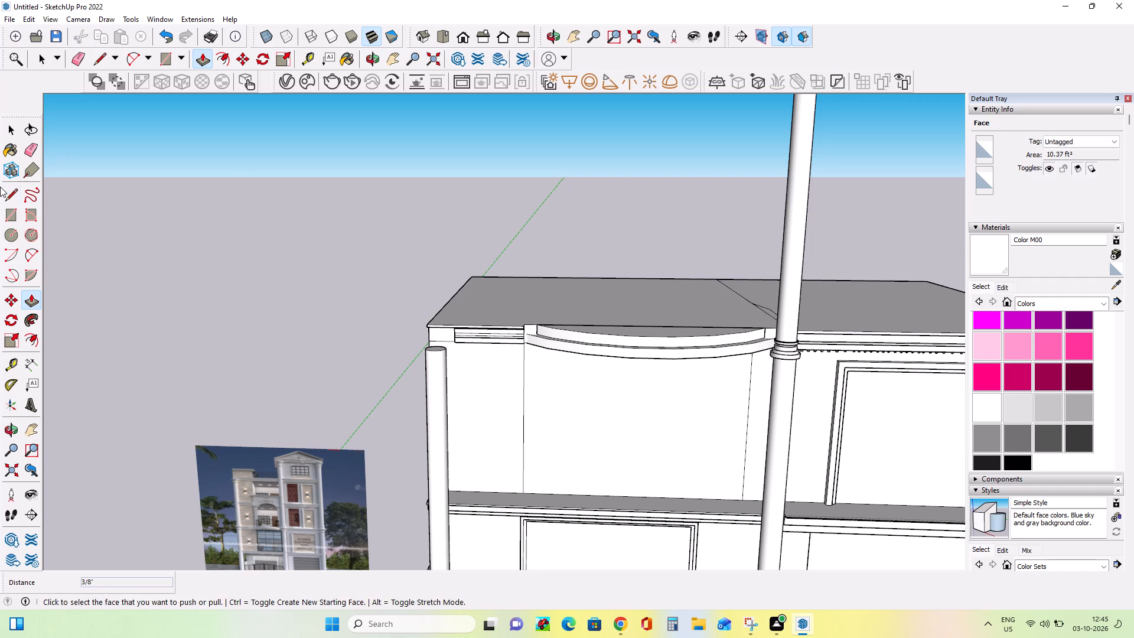
{"action": "left_click", "coordinate": [9, 126]}
{"action": "left_click", "coordinate": [787, 323]}
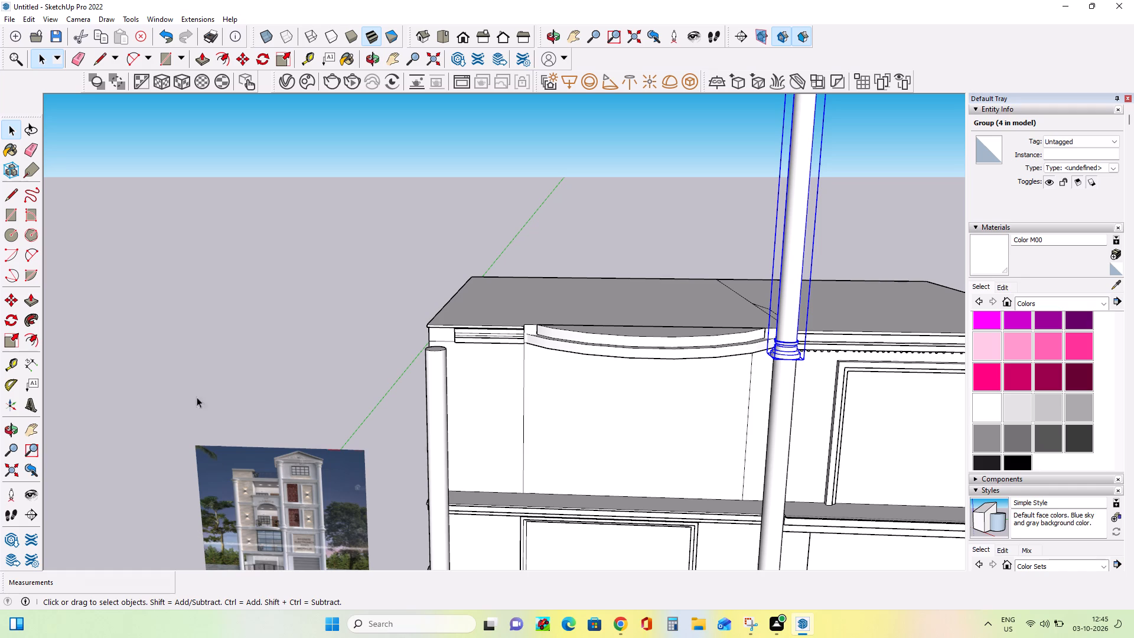
{"action": "left_click", "coordinate": [5, 298]}
{"action": "left_click", "coordinate": [773, 362]}
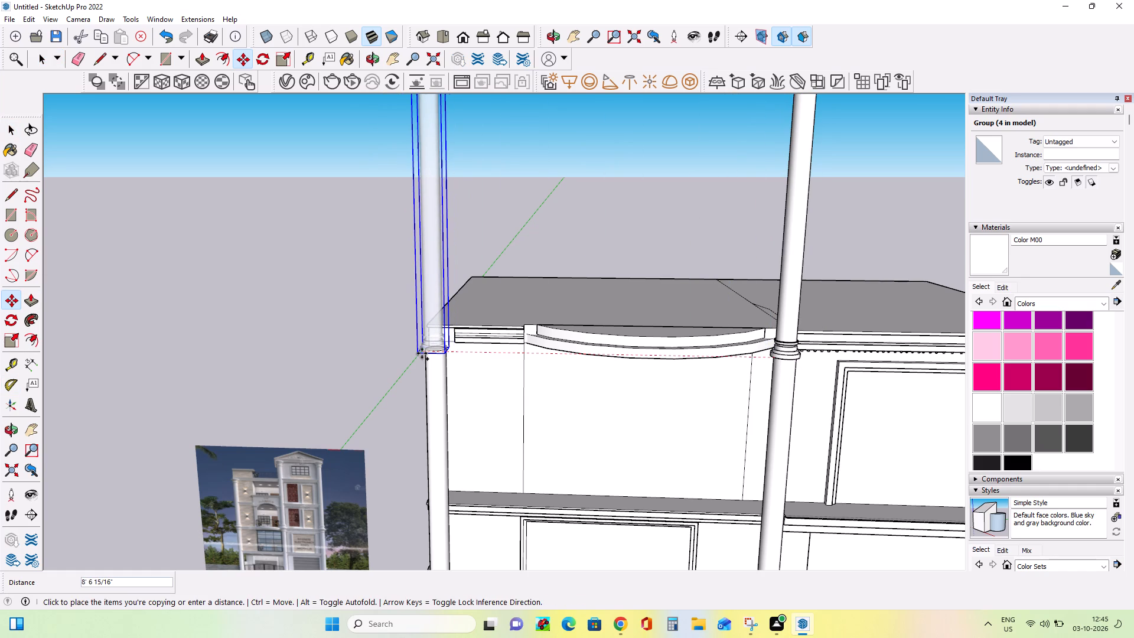
{"action": "left_click", "coordinate": [422, 356]}
Shift the copied upper column about 1 3/8" to align its base with the corner column shaft below.
{"action": "middle_click_drag", "start_coordinate": [454, 379], "coordinate": [527, 390]}
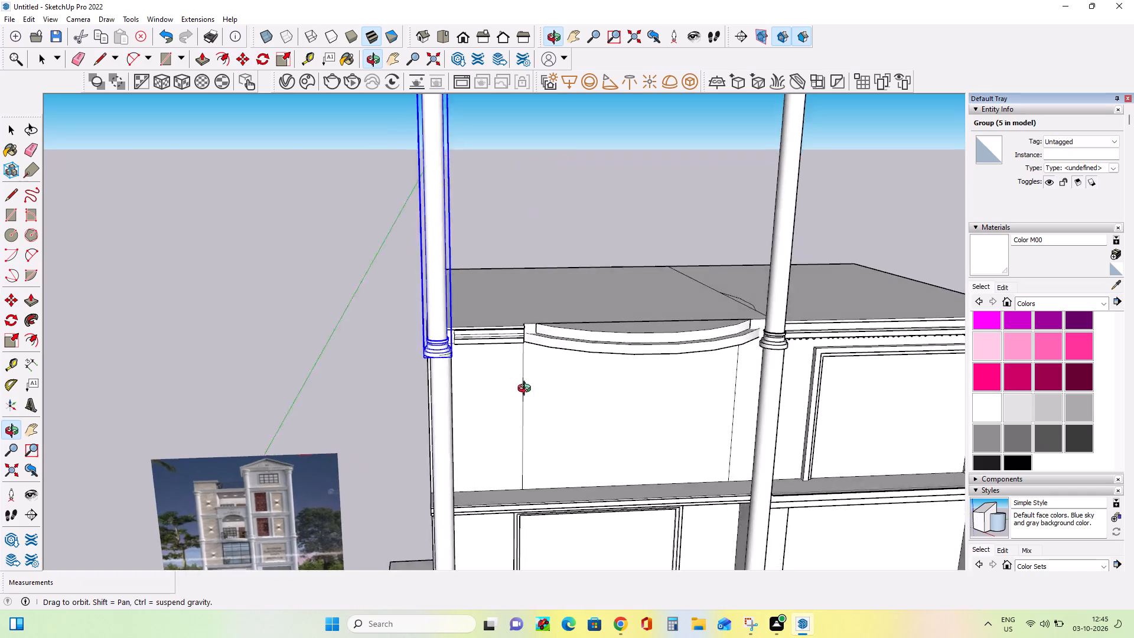
{"action": "middle_click_drag", "start_coordinate": [527, 390], "coordinate": [682, 384]}
{"action": "scroll", "coordinate": [486, 356], "scroll_direction": "up", "scroll_amount": 7}
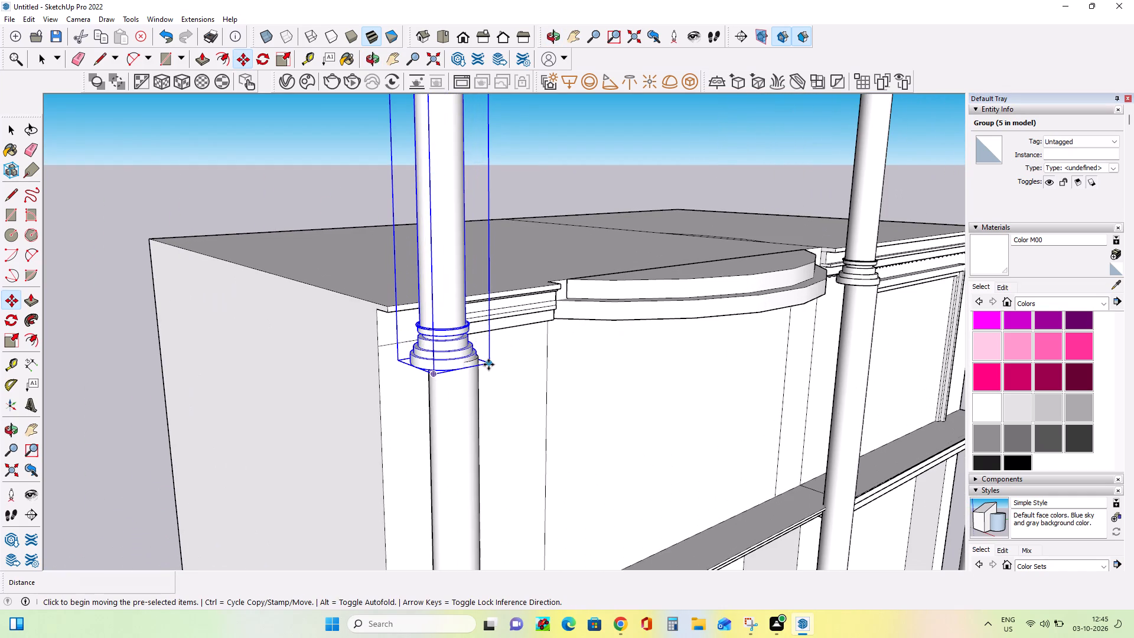
{"action": "left_click", "coordinate": [488, 364]}
{"action": "left_click", "coordinate": [495, 370]}
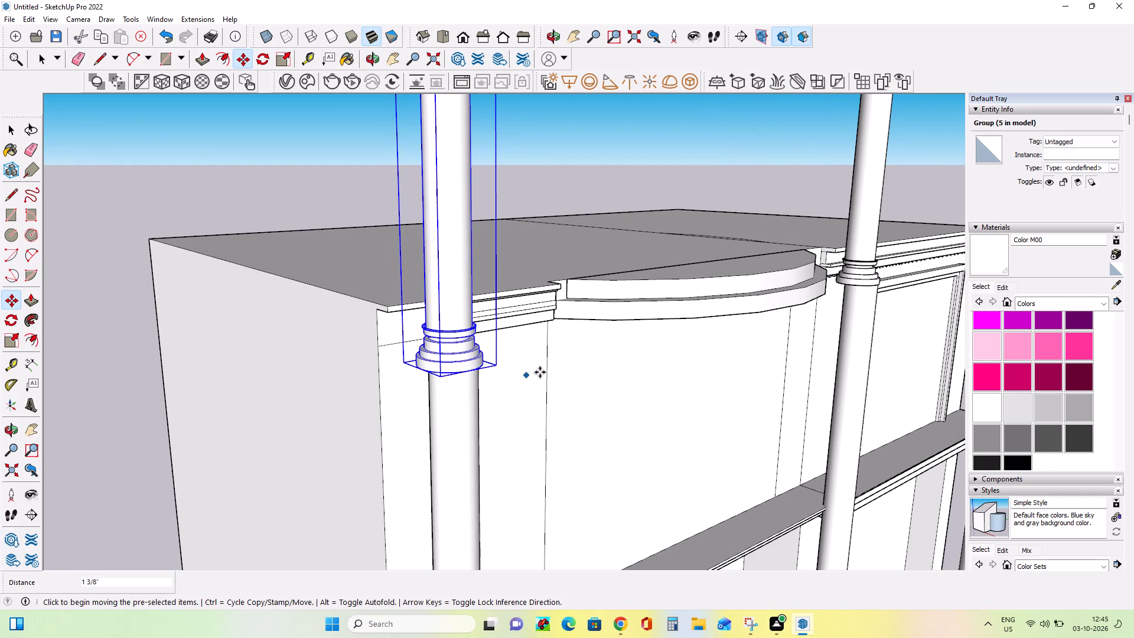
Examine the facade's overall column arrangement and the blank upper wall beneath the curved ledge.
{"action": "scroll", "coordinate": [540, 372], "scroll_direction": "down", "scroll_amount": 18}
{"action": "middle_click_drag", "start_coordinate": [605, 377], "coordinate": [606, 377]}
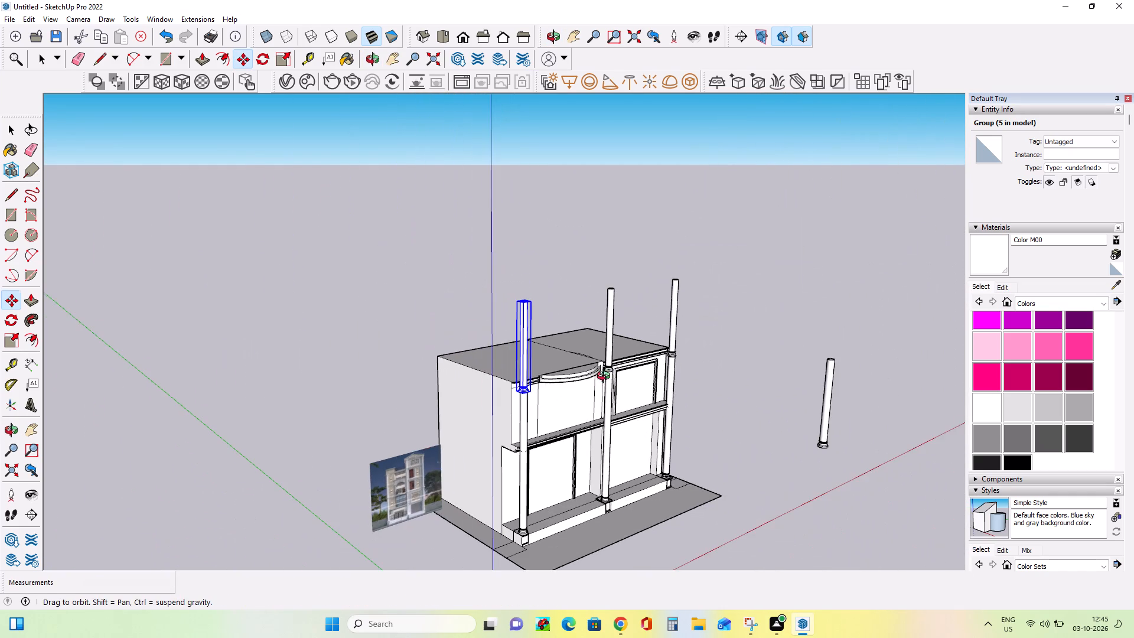
{"action": "middle_click_drag", "start_coordinate": [606, 377], "coordinate": [461, 388]}
{"action": "scroll", "coordinate": [643, 419], "scroll_direction": "up", "scroll_amount": 3}
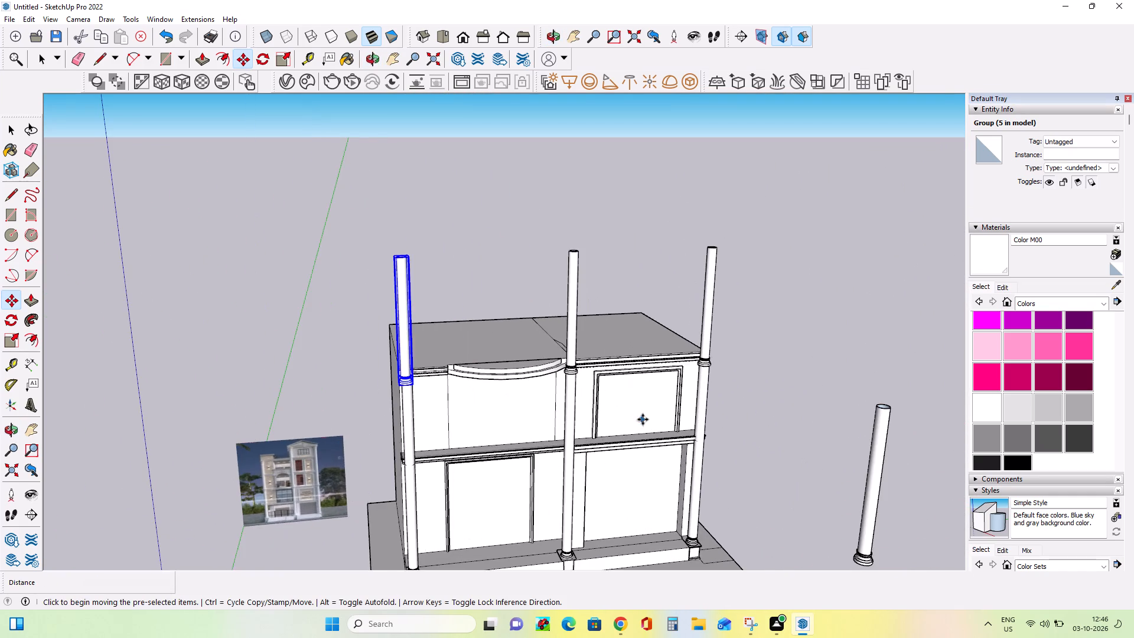
{"action": "scroll", "coordinate": [643, 419], "scroll_direction": "up", "scroll_amount": 3}
{"action": "scroll", "coordinate": [643, 419], "scroll_direction": "down", "scroll_amount": 8}
{"action": "middle_click_drag", "start_coordinate": [638, 451], "coordinate": [611, 422]}
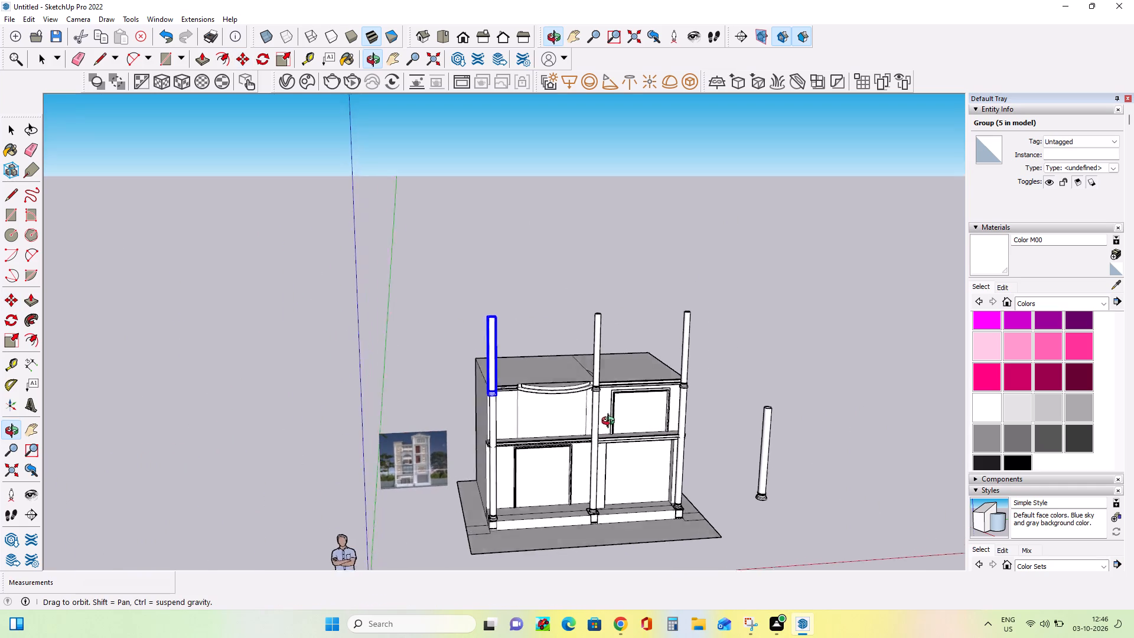
{"action": "middle_click_drag", "start_coordinate": [611, 422], "coordinate": [571, 386]}
{"action": "scroll", "coordinate": [525, 422], "scroll_direction": "up", "scroll_amount": 7}
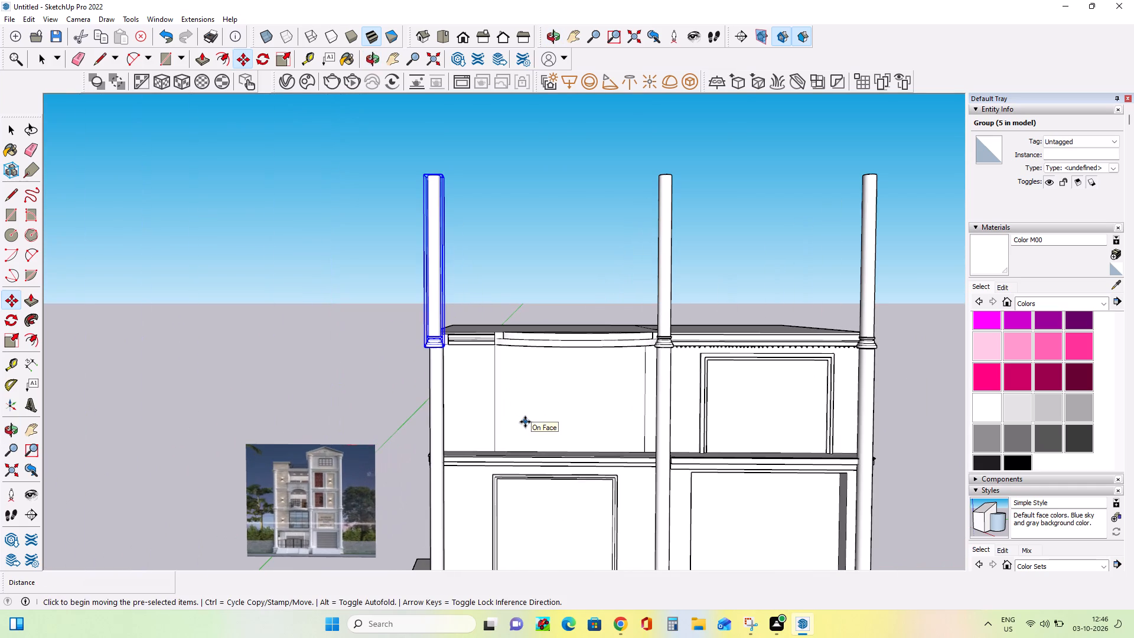
{"action": "middle_click_drag", "start_coordinate": [526, 426], "coordinate": [539, 431]}
{"action": "scroll", "coordinate": [536, 397], "scroll_direction": "up", "scroll_amount": 3}
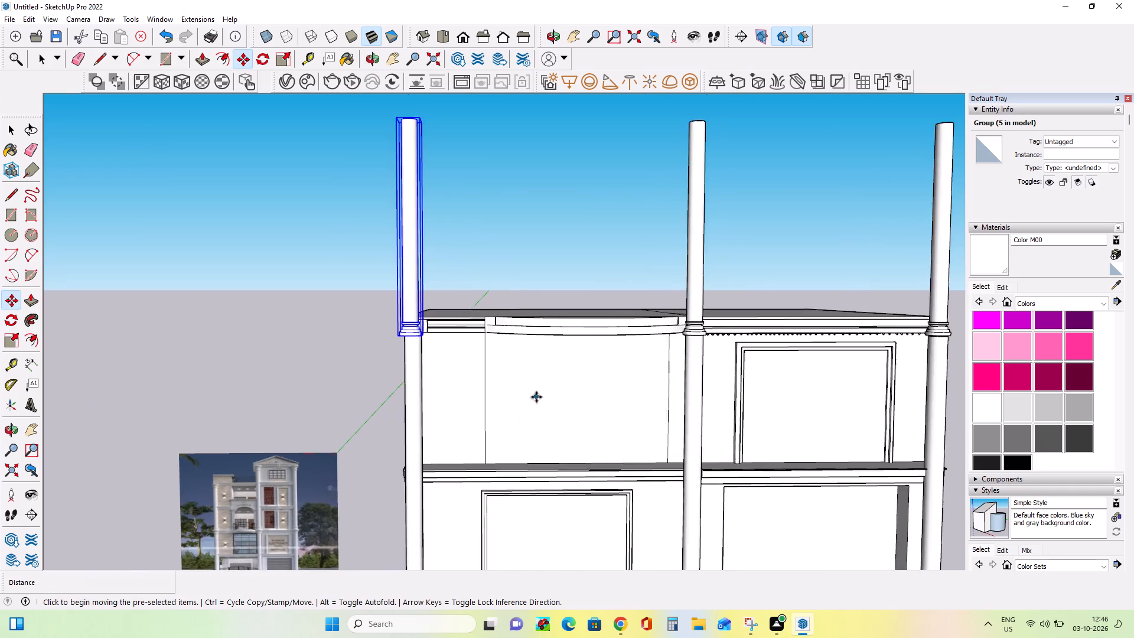
{"action": "middle_click_drag", "start_coordinate": [592, 398], "coordinate": [537, 406]}
{"action": "scroll", "coordinate": [548, 409], "scroll_direction": "up", "scroll_amount": 1}
{"action": "middle_click_drag", "start_coordinate": [695, 424], "coordinate": [728, 442]}
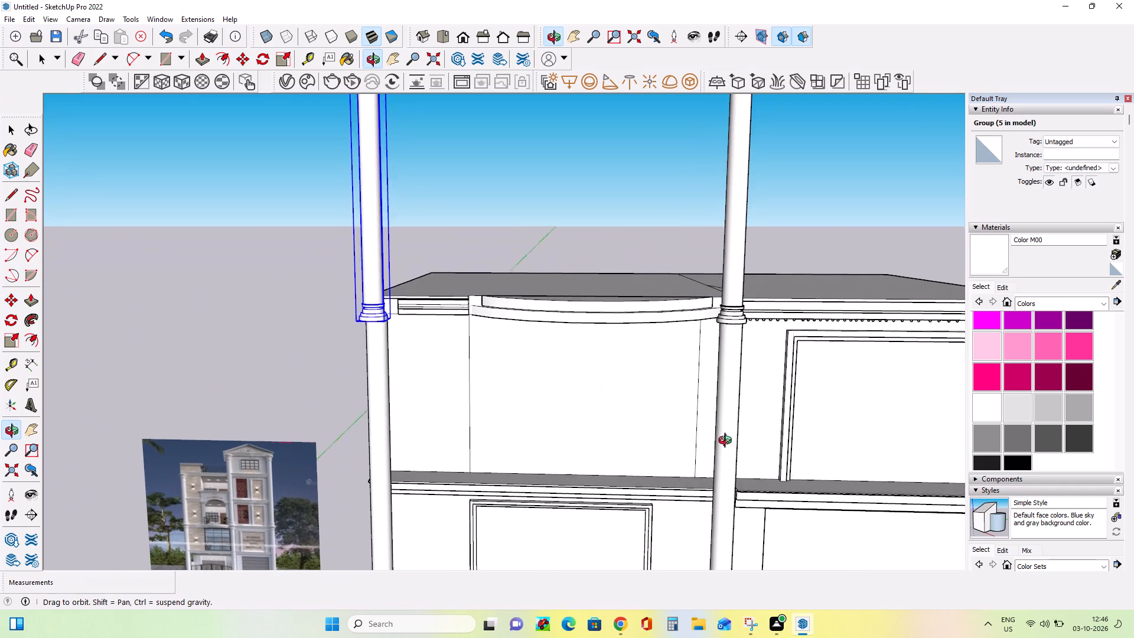
{"action": "middle_click_drag", "start_coordinate": [728, 442], "coordinate": [731, 443]}
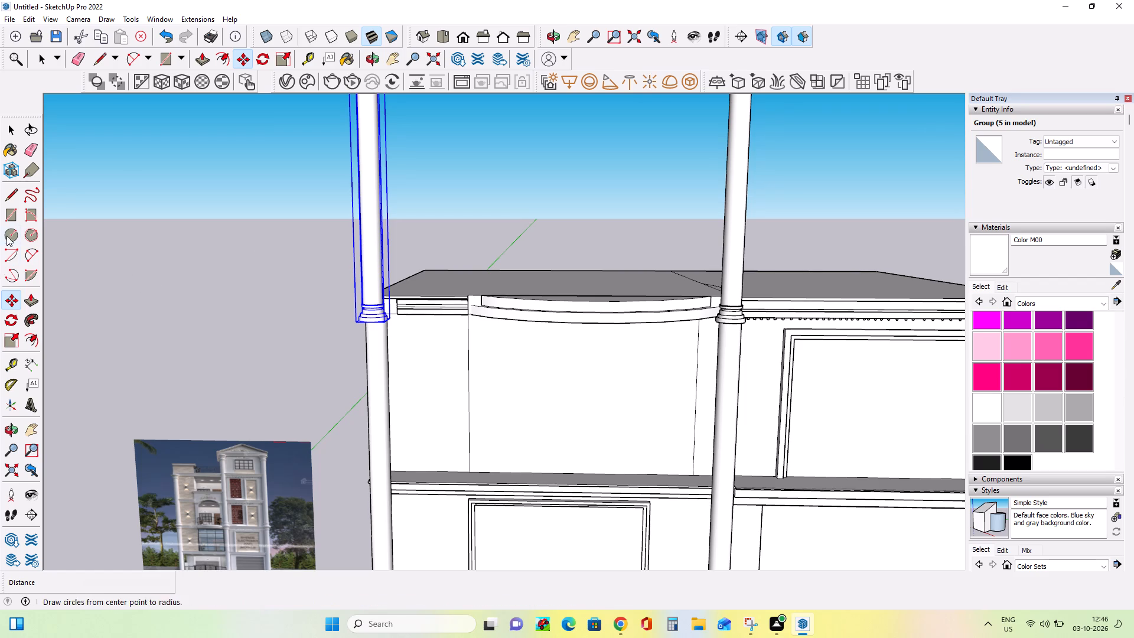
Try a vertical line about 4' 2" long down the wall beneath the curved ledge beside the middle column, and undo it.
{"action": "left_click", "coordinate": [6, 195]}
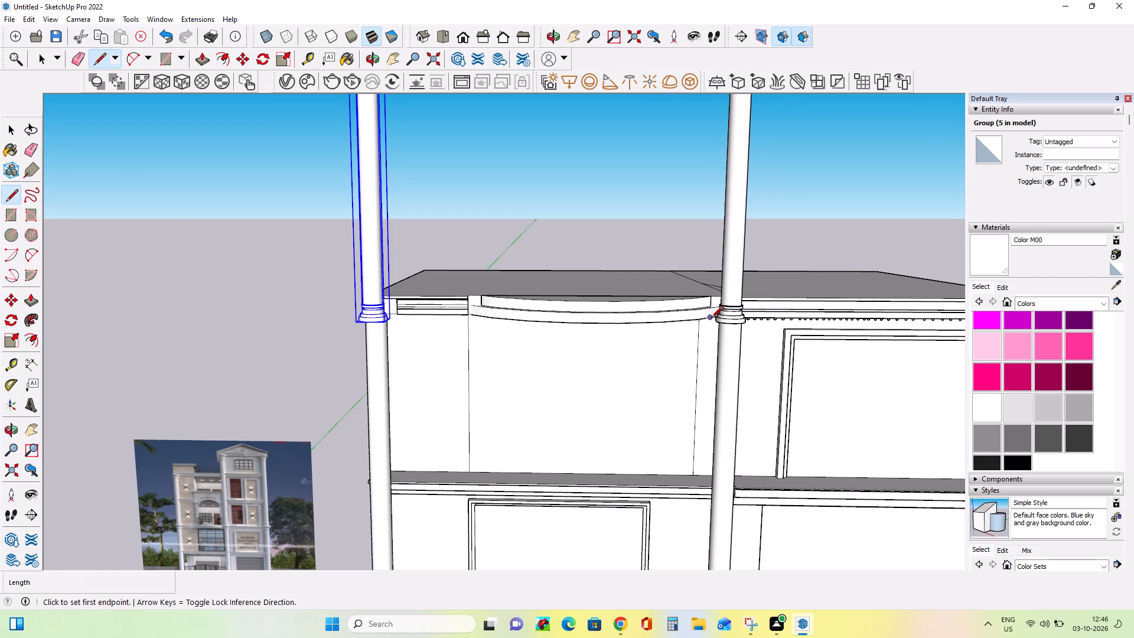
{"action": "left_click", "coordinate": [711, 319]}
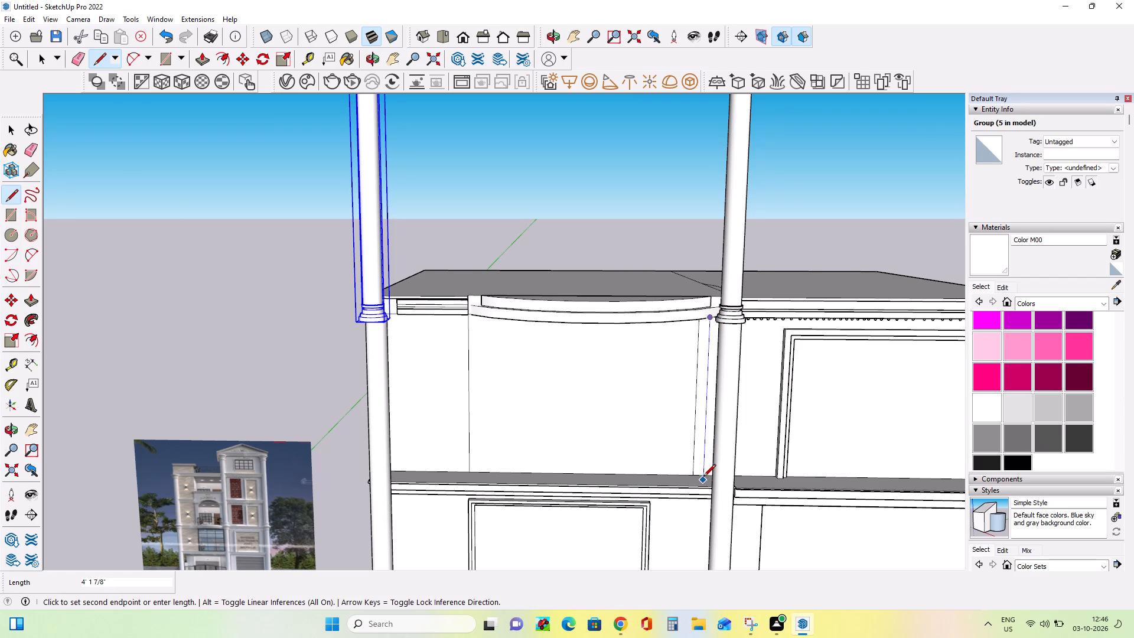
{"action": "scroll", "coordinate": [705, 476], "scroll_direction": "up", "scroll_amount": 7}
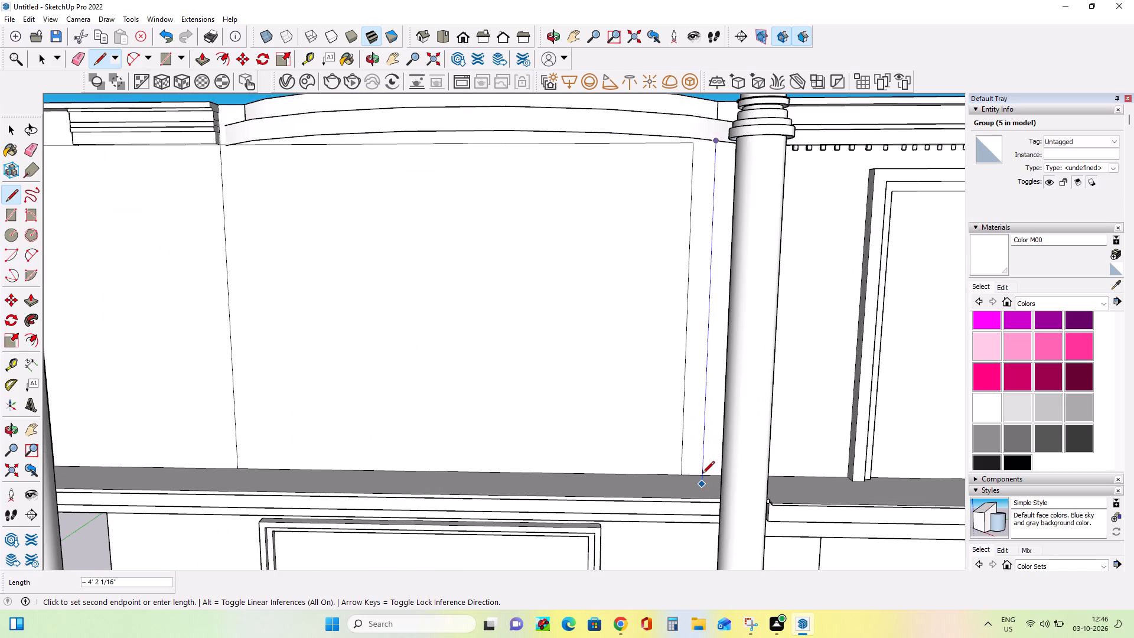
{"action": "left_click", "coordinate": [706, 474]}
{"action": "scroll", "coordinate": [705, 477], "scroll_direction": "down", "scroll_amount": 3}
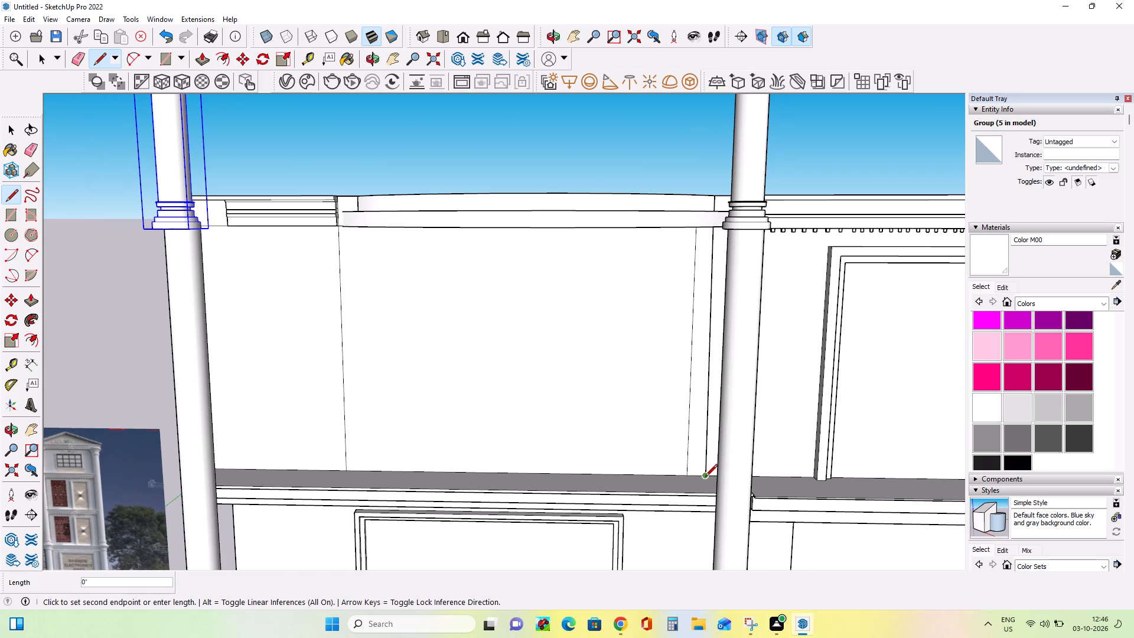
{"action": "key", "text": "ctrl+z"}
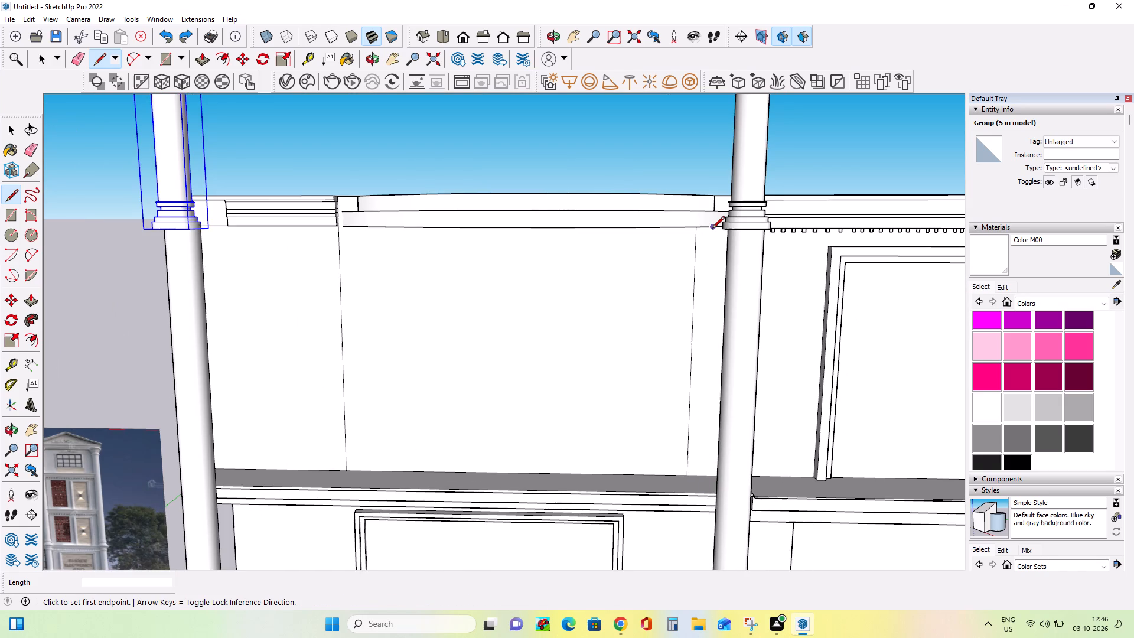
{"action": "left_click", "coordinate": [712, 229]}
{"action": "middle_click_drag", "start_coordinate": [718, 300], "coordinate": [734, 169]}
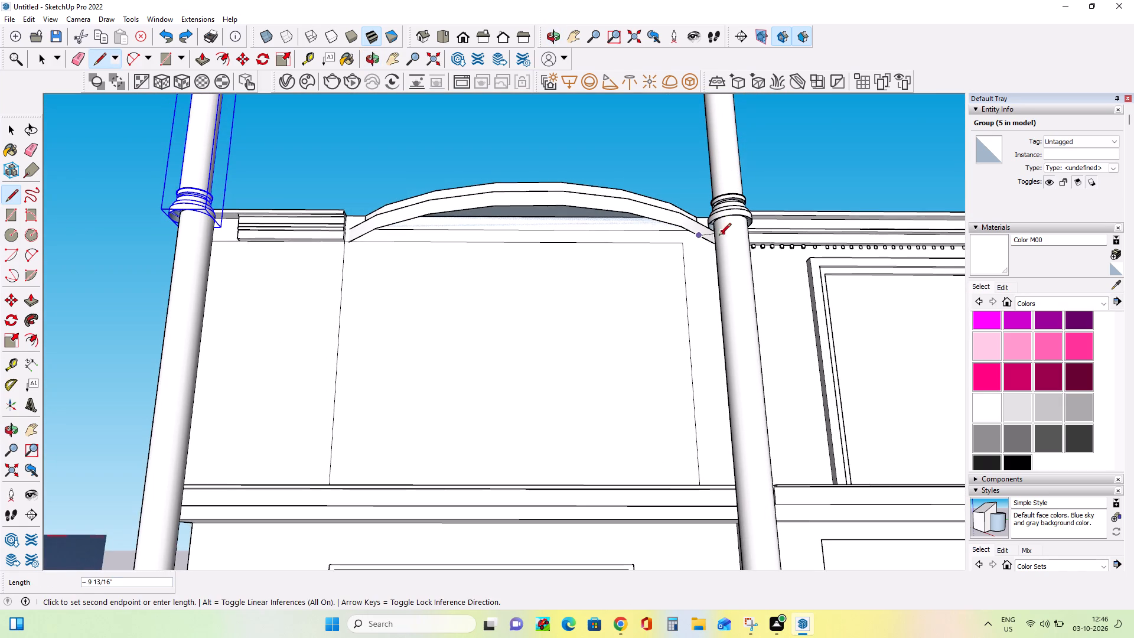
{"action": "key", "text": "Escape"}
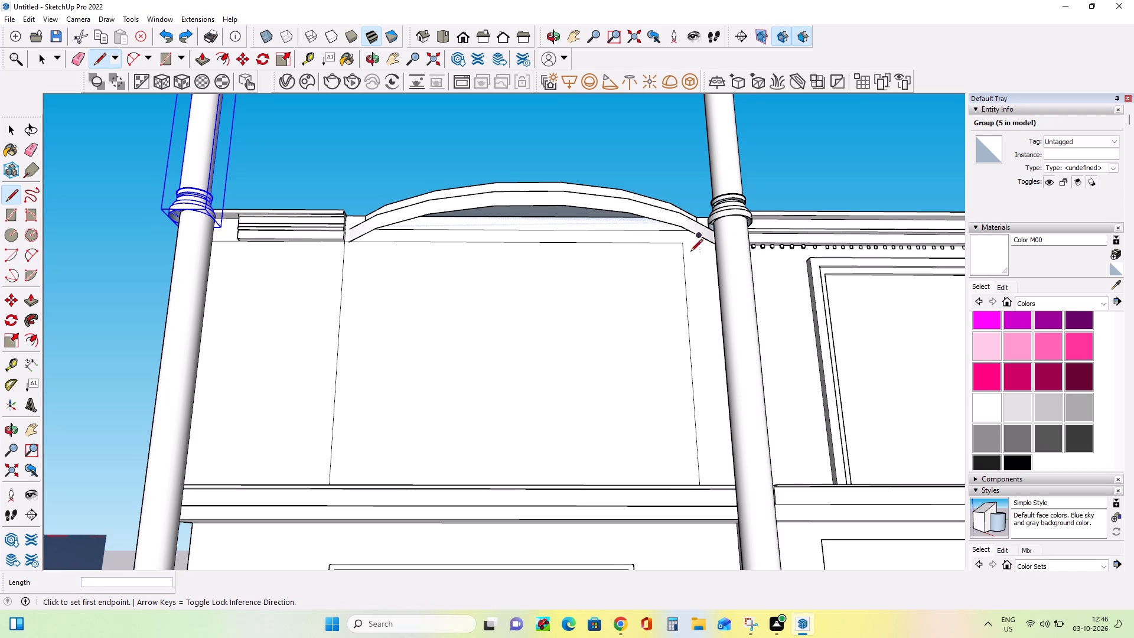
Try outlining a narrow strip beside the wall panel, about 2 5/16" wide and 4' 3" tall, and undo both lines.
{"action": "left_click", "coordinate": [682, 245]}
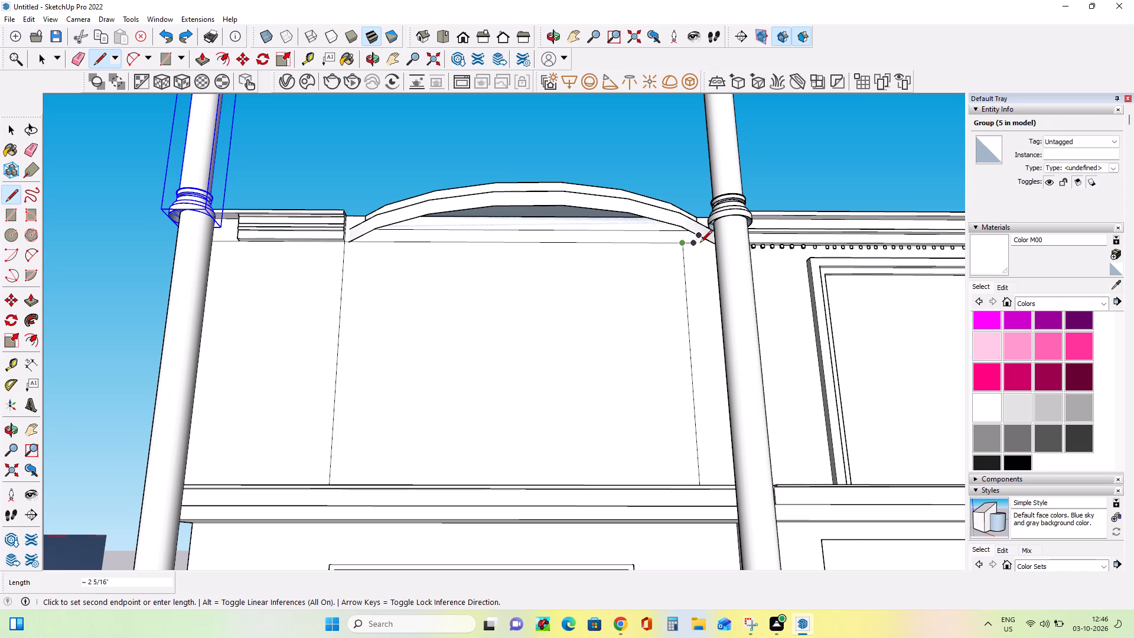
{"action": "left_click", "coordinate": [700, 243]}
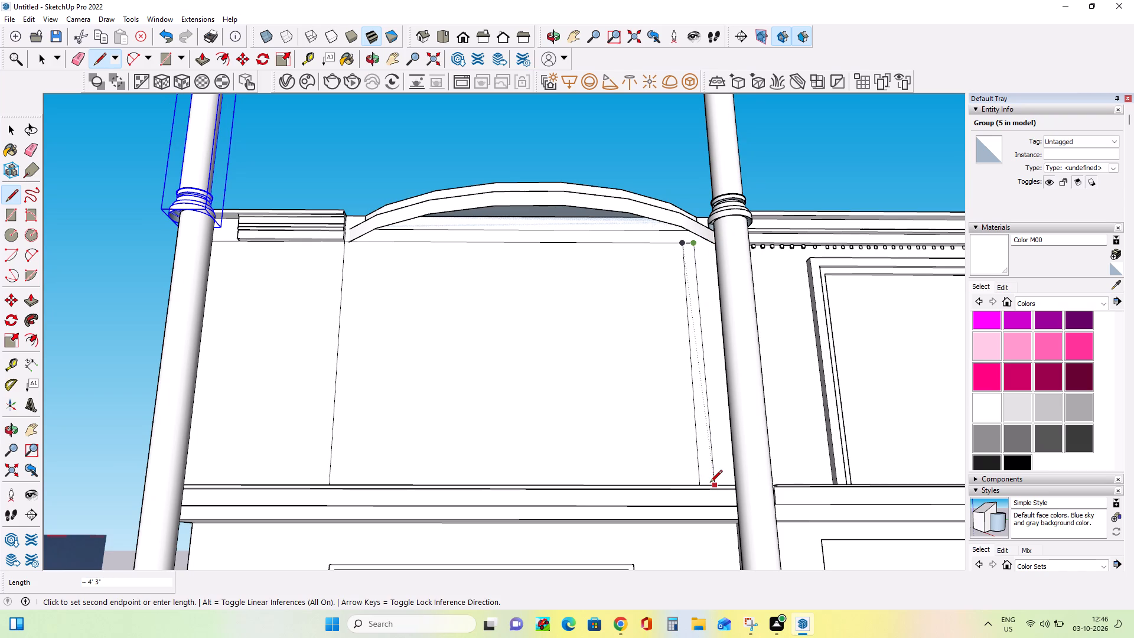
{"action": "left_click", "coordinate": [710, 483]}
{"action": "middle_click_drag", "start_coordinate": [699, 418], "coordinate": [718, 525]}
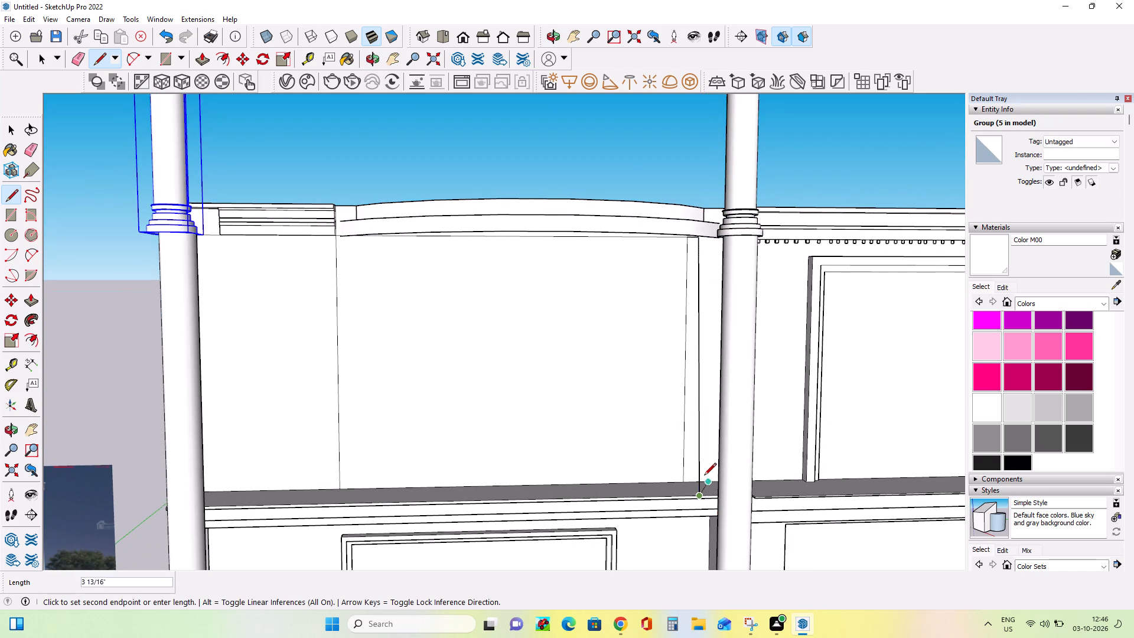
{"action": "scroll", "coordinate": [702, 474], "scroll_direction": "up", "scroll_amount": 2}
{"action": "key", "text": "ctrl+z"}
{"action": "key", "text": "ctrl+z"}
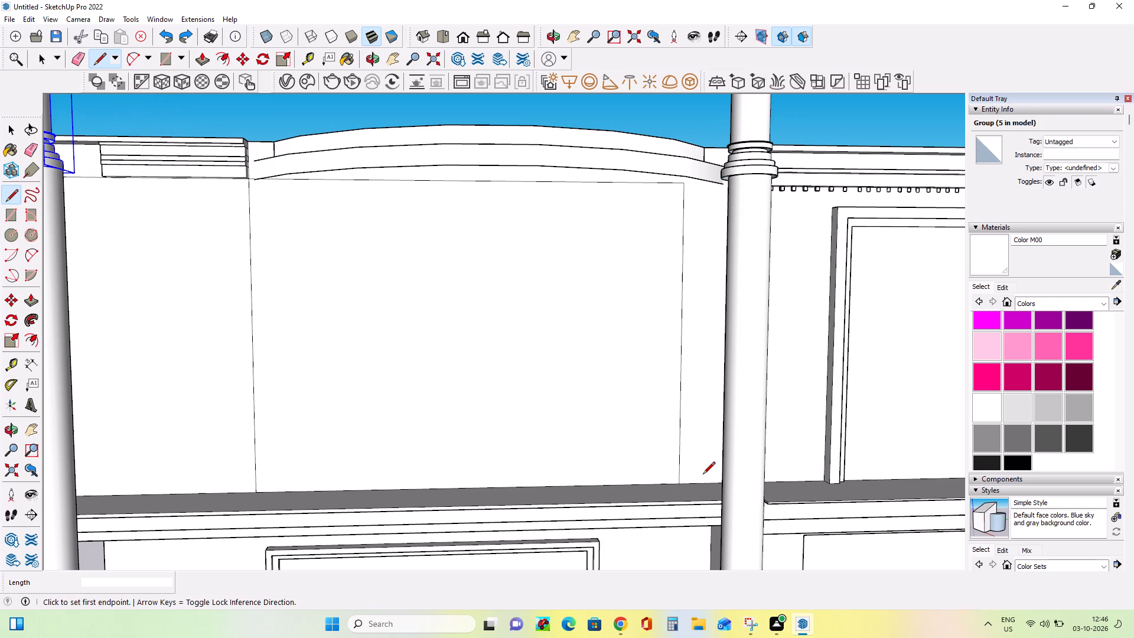
Examine the upper facade, the roof slab and the column tops against the reference image.
{"action": "scroll", "coordinate": [681, 479], "scroll_direction": "down", "scroll_amount": 4}
{"action": "middle_click", "coordinate": [688, 497]}
{"action": "scroll", "coordinate": [680, 490], "scroll_direction": "down", "scroll_amount": 5}
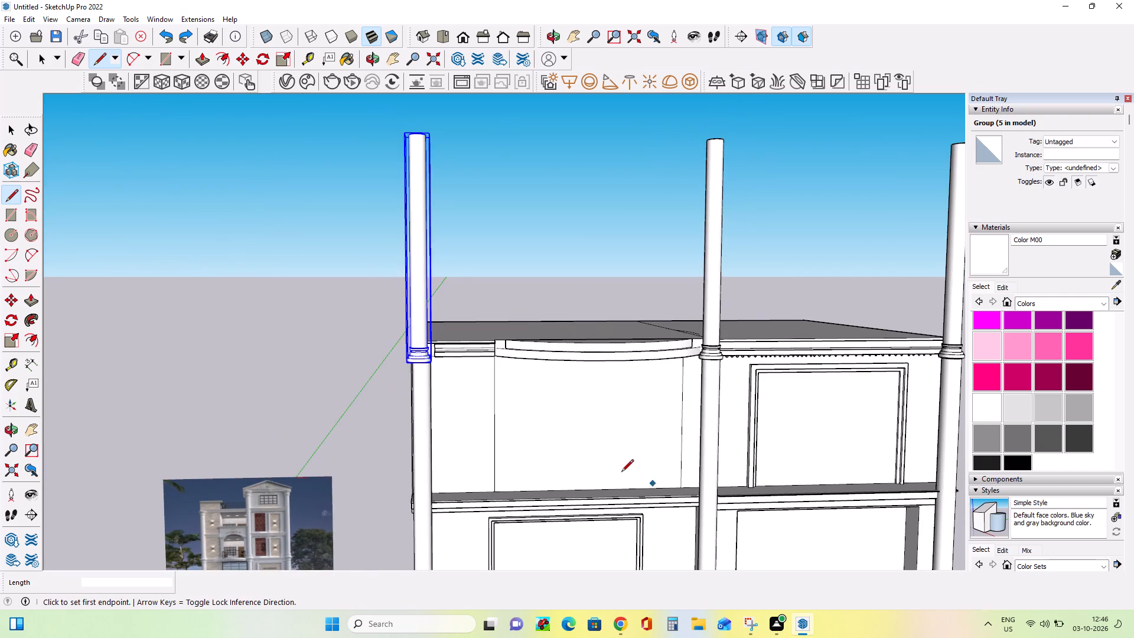
{"action": "middle_click_drag", "start_coordinate": [623, 477], "coordinate": [643, 514]}
{"action": "scroll", "coordinate": [643, 512], "scroll_direction": "down", "scroll_amount": 1}
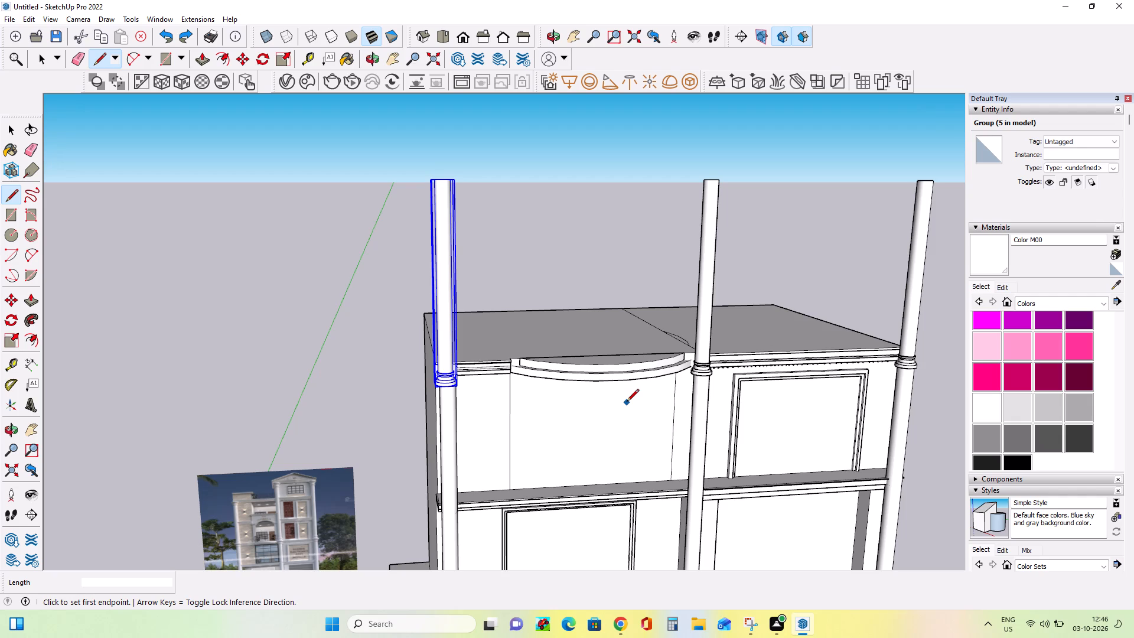
{"action": "middle_click_drag", "start_coordinate": [620, 384], "coordinate": [561, 390]}
{"action": "scroll", "coordinate": [561, 390], "scroll_direction": "down", "scroll_amount": 2}
{"action": "middle_click_drag", "start_coordinate": [571, 437], "coordinate": [599, 443]}
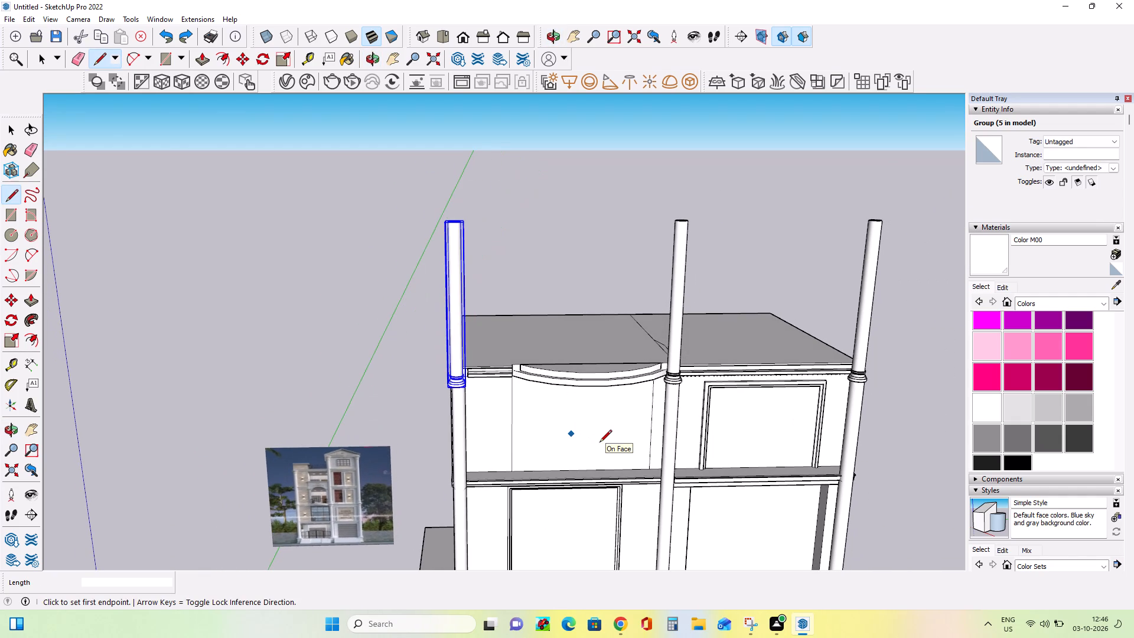
{"action": "scroll", "coordinate": [599, 443], "scroll_direction": "down", "scroll_amount": 1}
{"action": "middle_click_drag", "start_coordinate": [604, 451], "coordinate": [555, 402]}
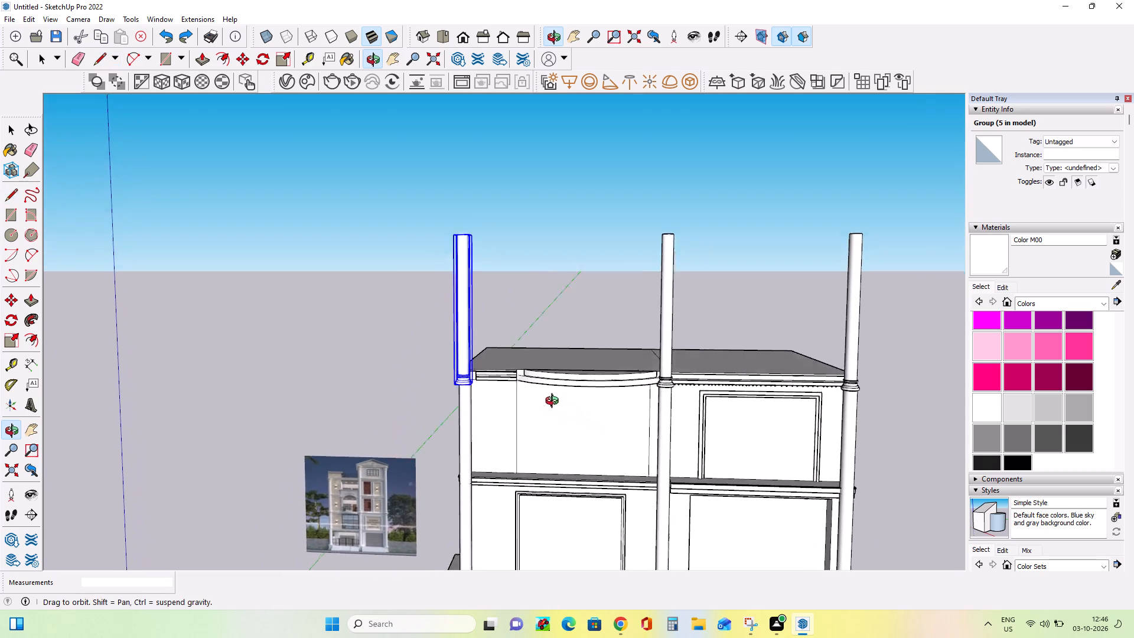
{"action": "middle_click_drag", "start_coordinate": [555, 402], "coordinate": [551, 402]}
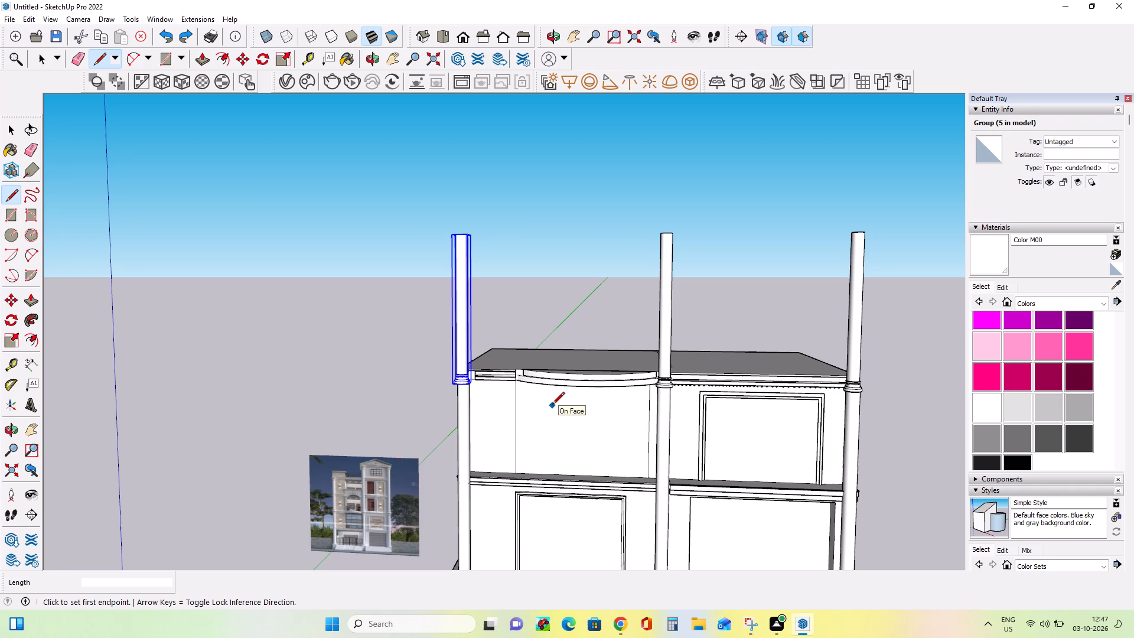
{"action": "scroll", "coordinate": [552, 405], "scroll_direction": "down", "scroll_amount": 2}
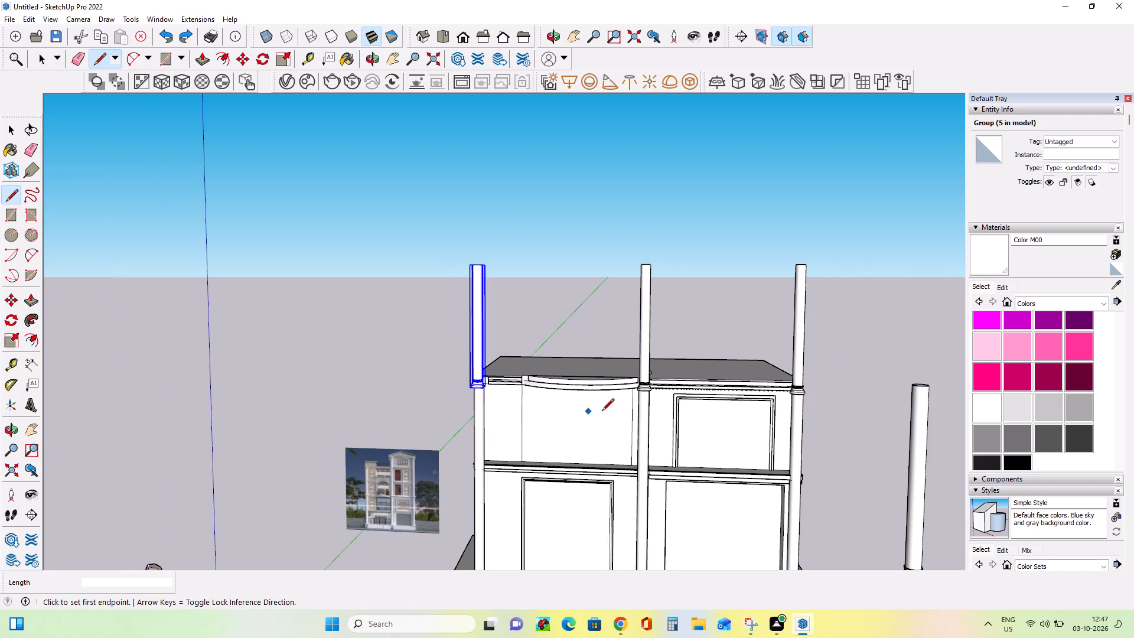
{"action": "middle_click_drag", "start_coordinate": [611, 424], "coordinate": [648, 557]}
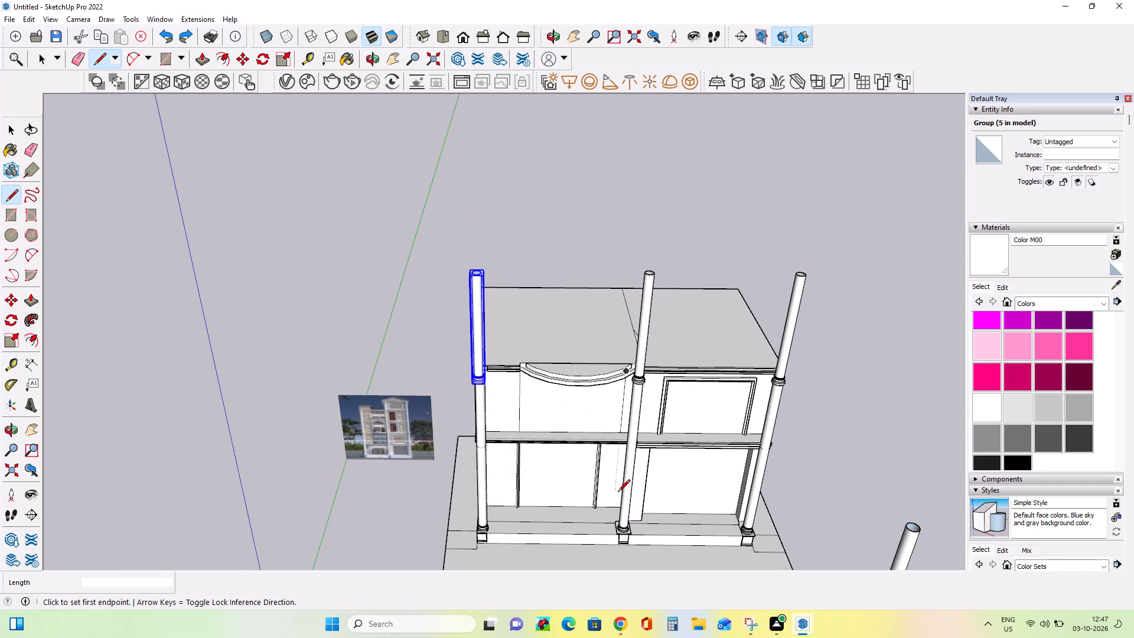
{"action": "middle_click_drag", "start_coordinate": [603, 448], "coordinate": [542, 444]}
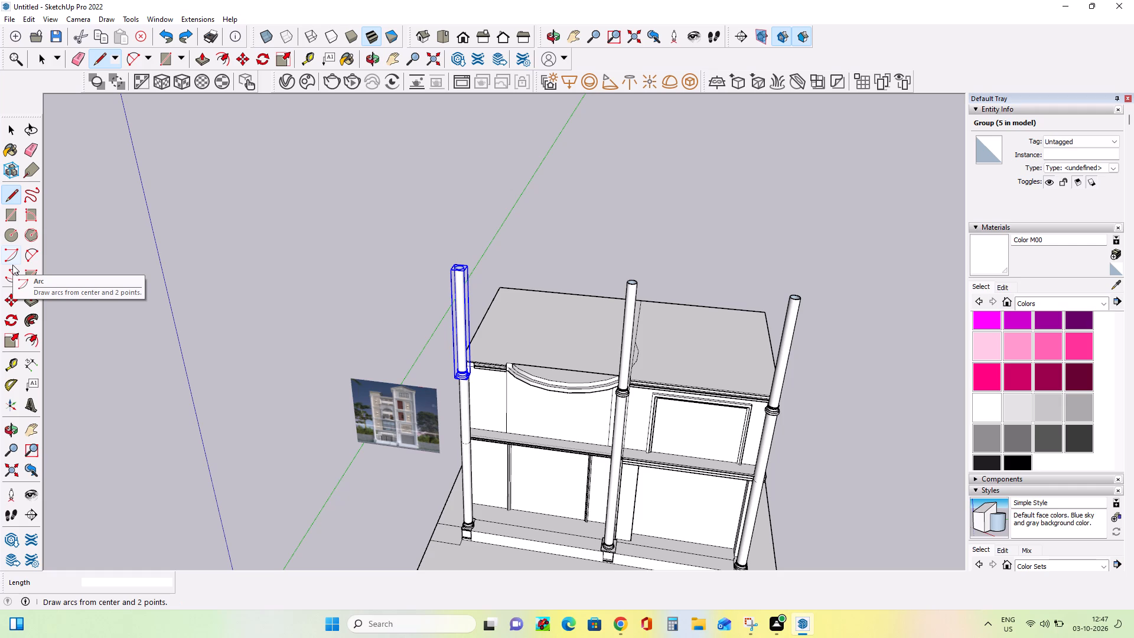
Erase the small curved line beside the dividing seam on the roof slab.
{"action": "left_click", "coordinate": [6, 216]}
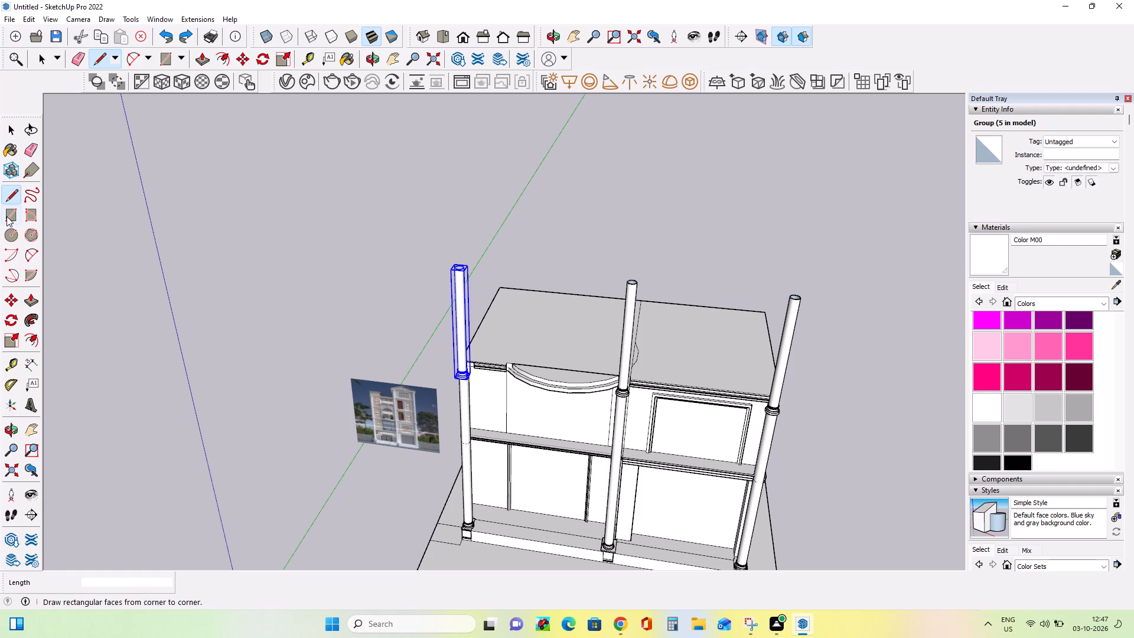
{"action": "middle_click_drag", "start_coordinate": [683, 373], "coordinate": [508, 383]}
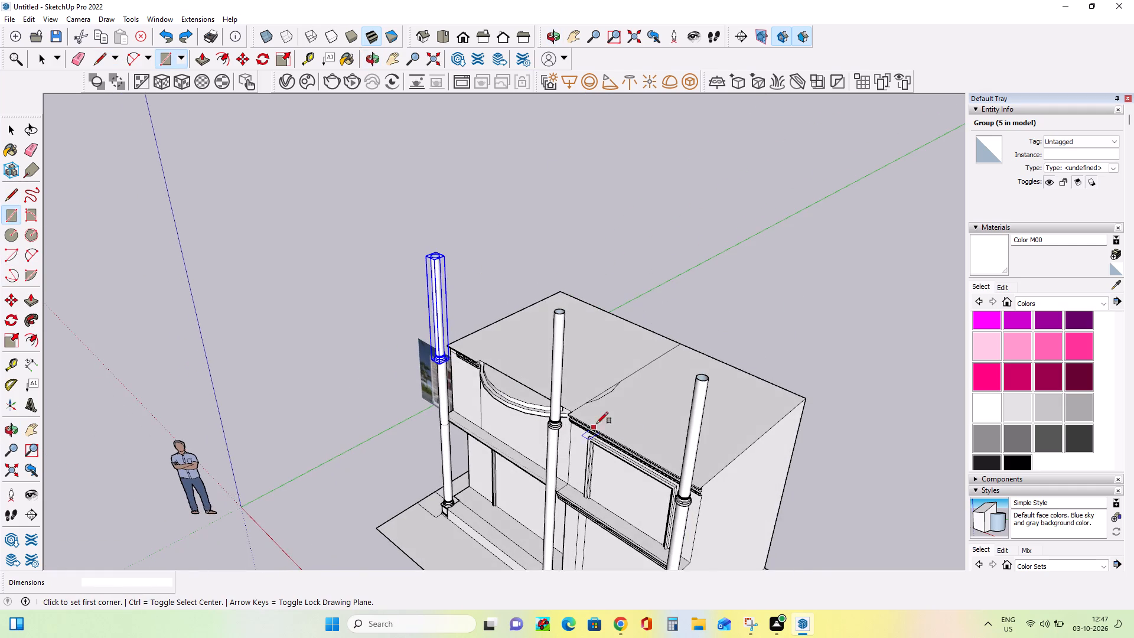
{"action": "scroll", "coordinate": [604, 417], "scroll_direction": "up", "scroll_amount": 3}
{"action": "middle_click_drag", "start_coordinate": [607, 423], "coordinate": [627, 481]}
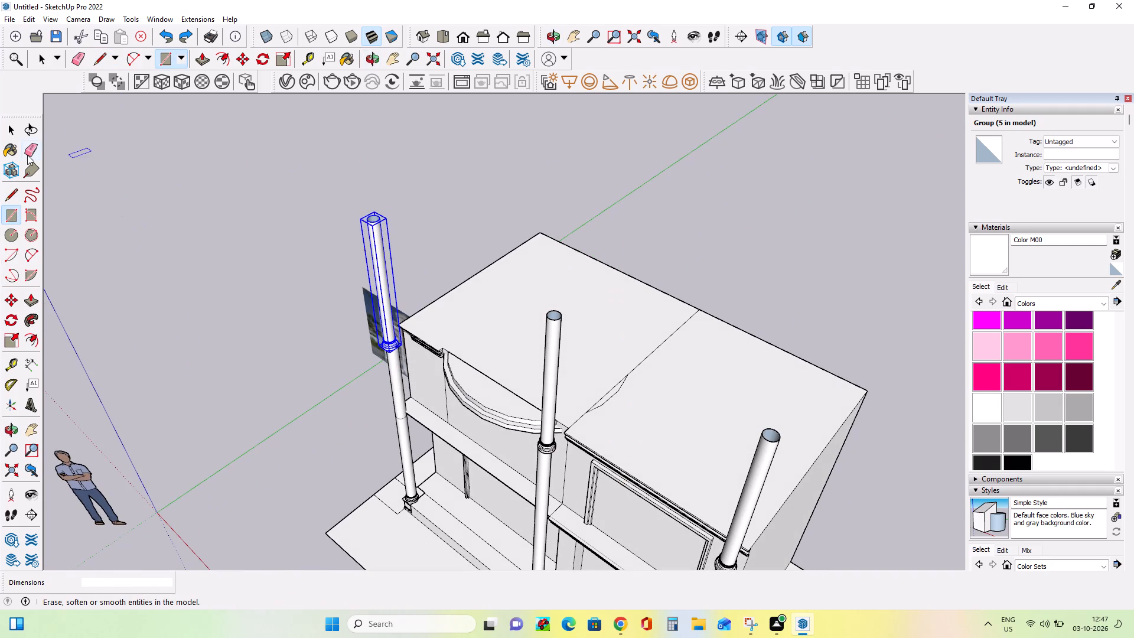
{"action": "left_click", "coordinate": [28, 149]}
{"action": "scroll", "coordinate": [637, 389], "scroll_direction": "up", "scroll_amount": 7}
{"action": "left_click", "coordinate": [610, 389]}
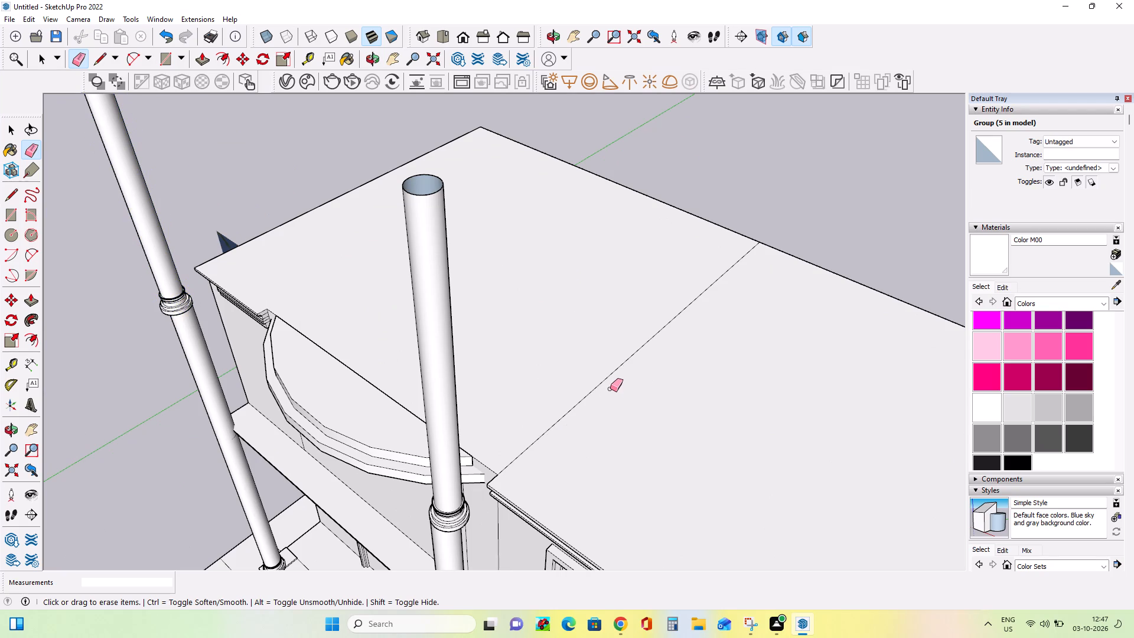
Draw a rectangle about 8' 6 3/8" by 7' 6 5/16" on the right roof half, from the seam to the back corner.
{"action": "scroll", "coordinate": [607, 398], "scroll_direction": "down", "scroll_amount": 11}
{"action": "middle_click_drag", "start_coordinate": [606, 447], "coordinate": [617, 454]}
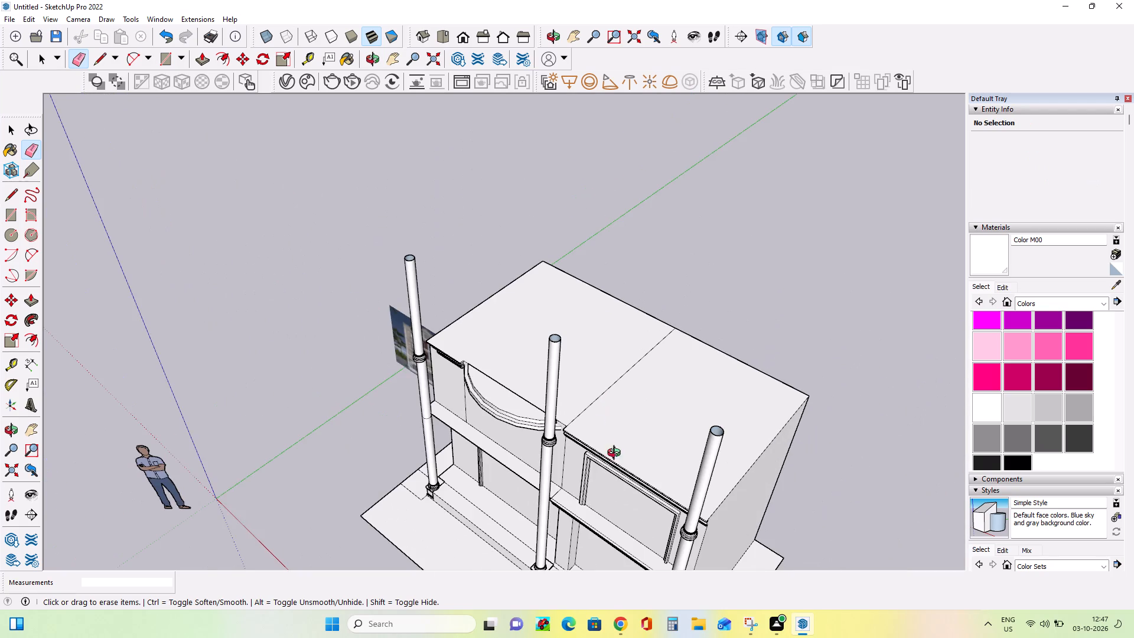
{"action": "middle_click_drag", "start_coordinate": [617, 454], "coordinate": [662, 447]}
{"action": "scroll", "coordinate": [662, 447], "scroll_direction": "down", "scroll_amount": 1}
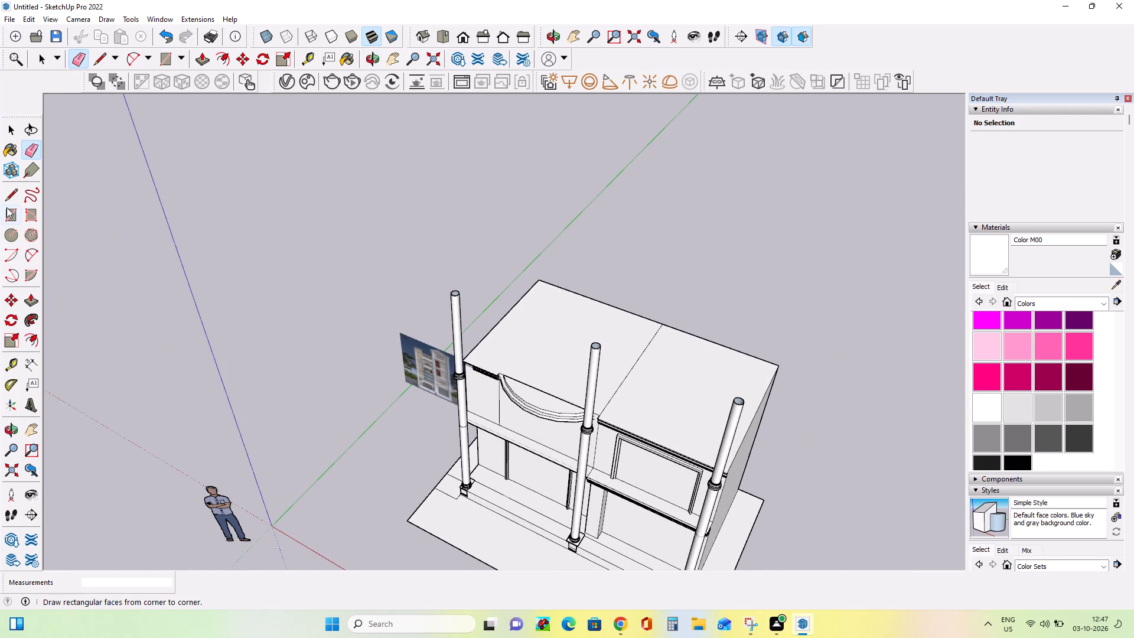
{"action": "left_click", "coordinate": [9, 216]}
{"action": "middle_click_drag", "start_coordinate": [613, 438], "coordinate": [616, 468]}
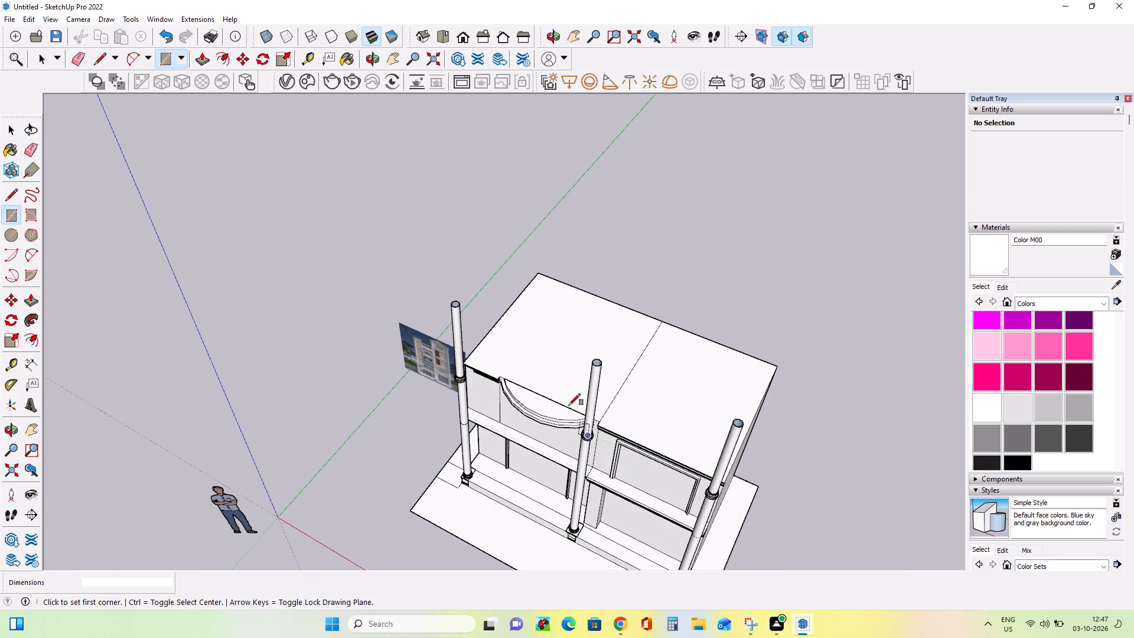
{"action": "left_click", "coordinate": [608, 414]}
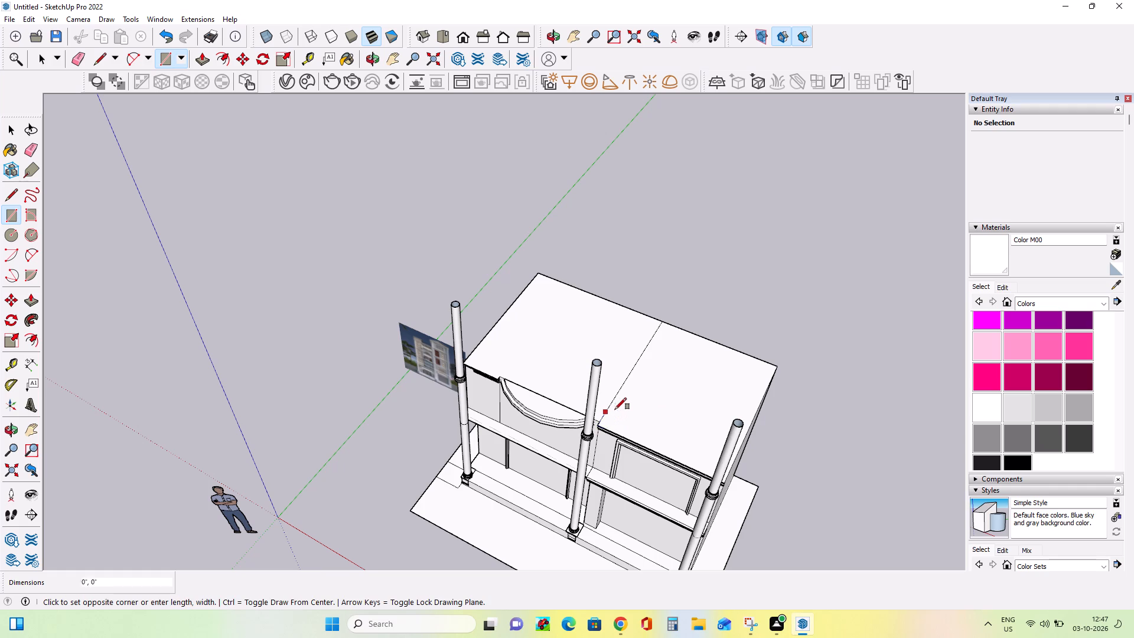
{"action": "left_click", "coordinate": [772, 367]}
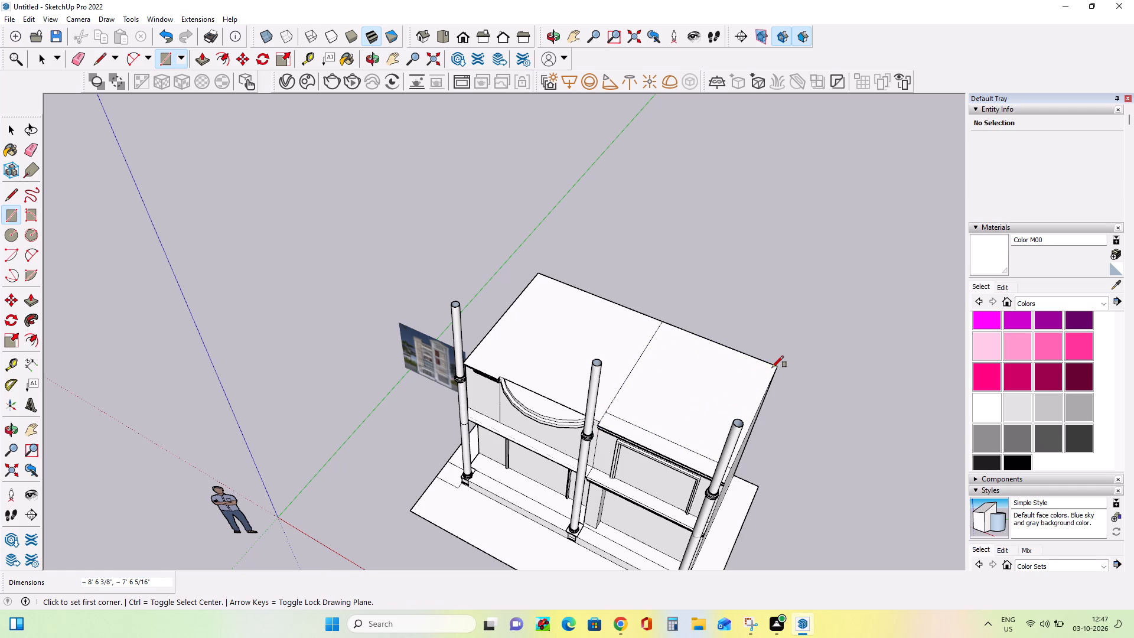
Draw a rectangle about 6' 10 11/16" by 9' 1 15/16" on the left roof half, from the seam to the back corner.
{"action": "left_click", "coordinate": [616, 392]}
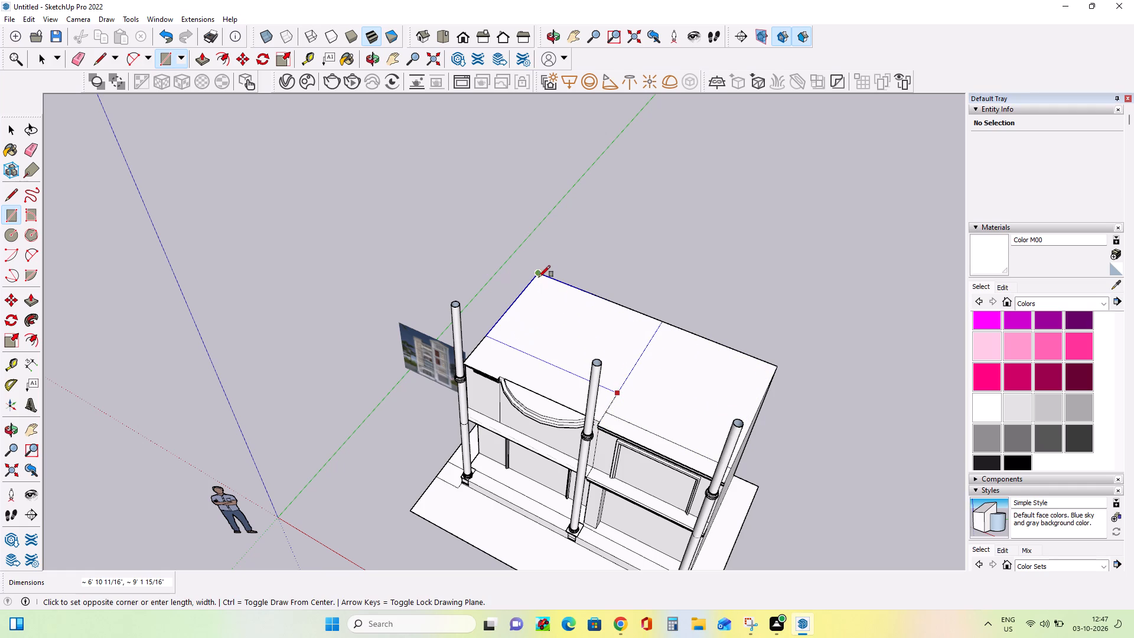
{"action": "left_click", "coordinate": [539, 274]}
Pull the rear face of the right roof half up about 4' 9 9/16", keeping the front strip at slab level.
{"action": "middle_click_drag", "start_coordinate": [546, 428], "coordinate": [687, 288]}
{"action": "scroll", "coordinate": [587, 329], "scroll_direction": "up", "scroll_amount": 4}
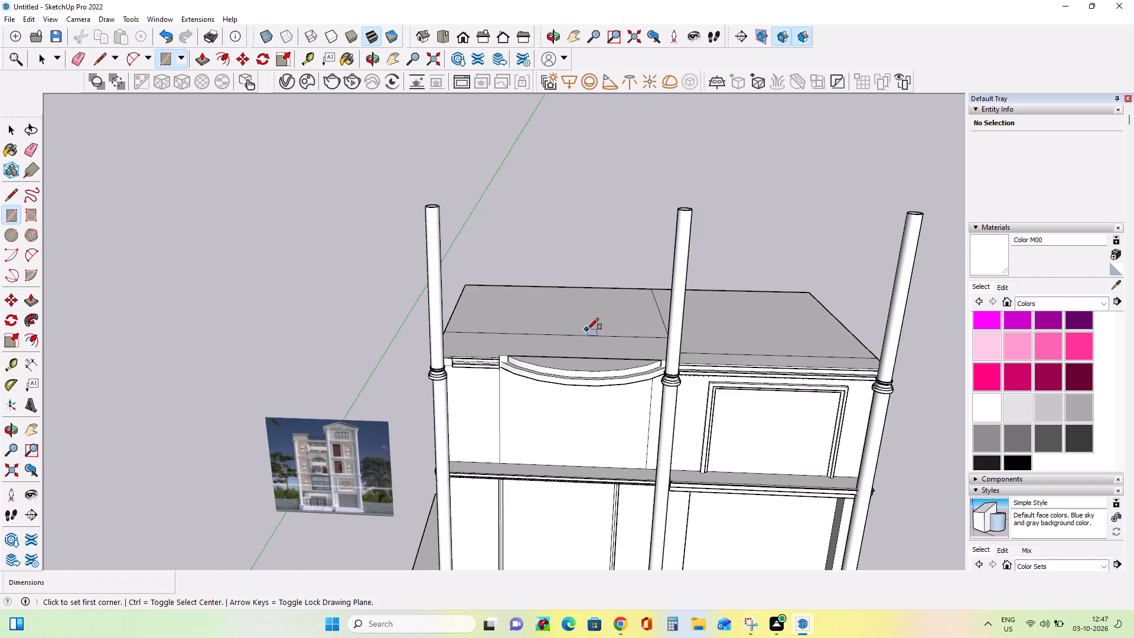
{"action": "middle_click_drag", "start_coordinate": [588, 375], "coordinate": [644, 377]}
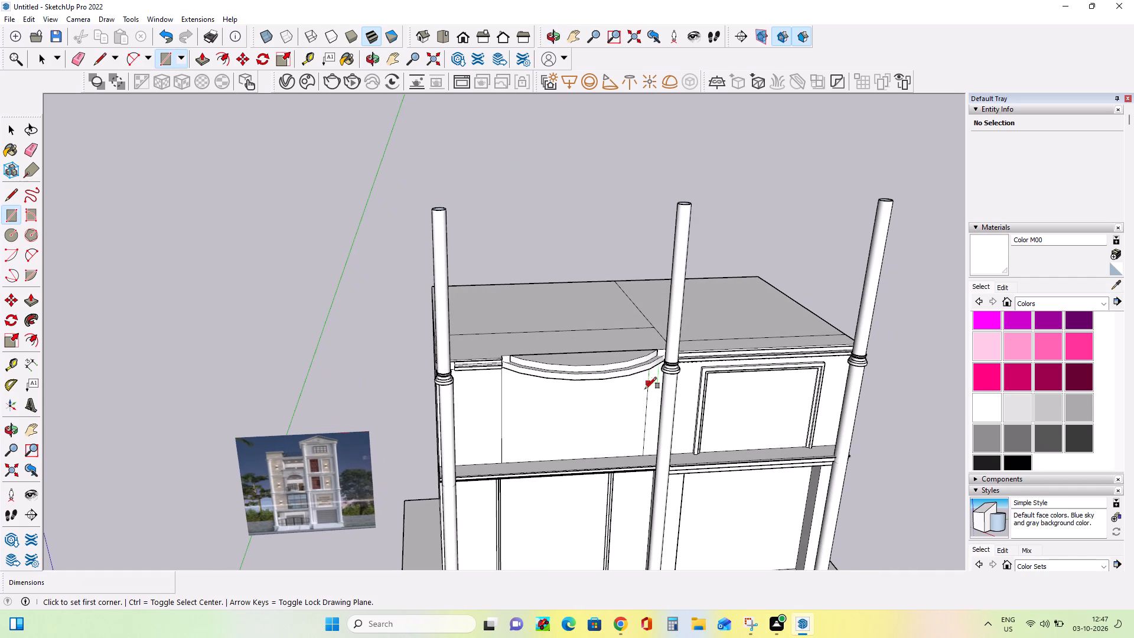
{"action": "middle_click_drag", "start_coordinate": [647, 392], "coordinate": [666, 430]}
{"action": "middle_click_drag", "start_coordinate": [658, 426], "coordinate": [608, 414]}
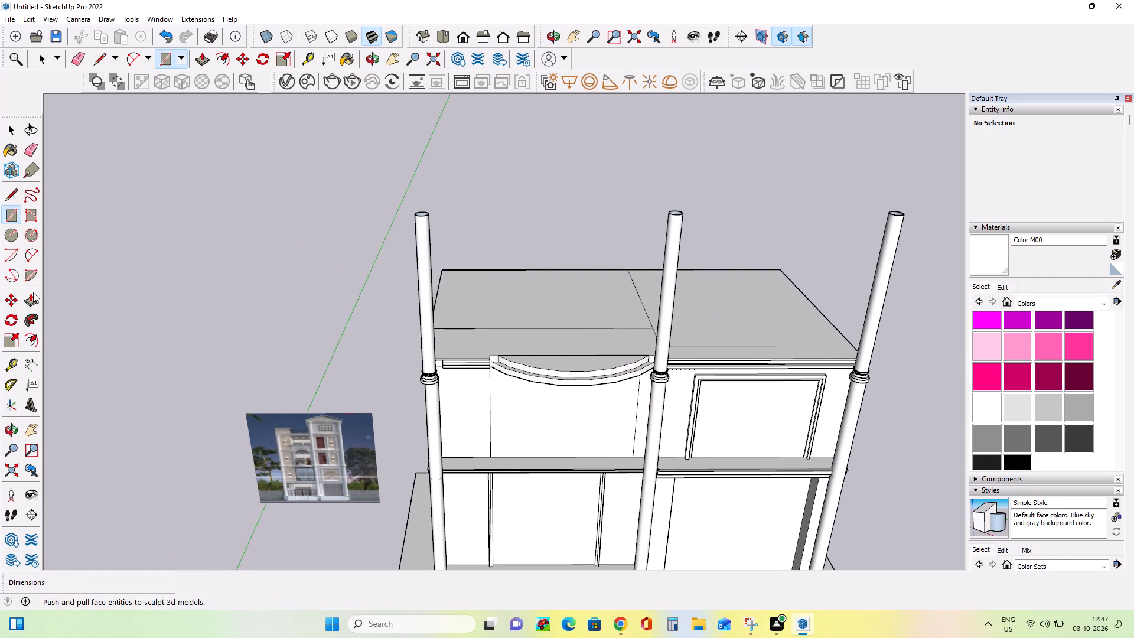
{"action": "left_click", "coordinate": [33, 301]}
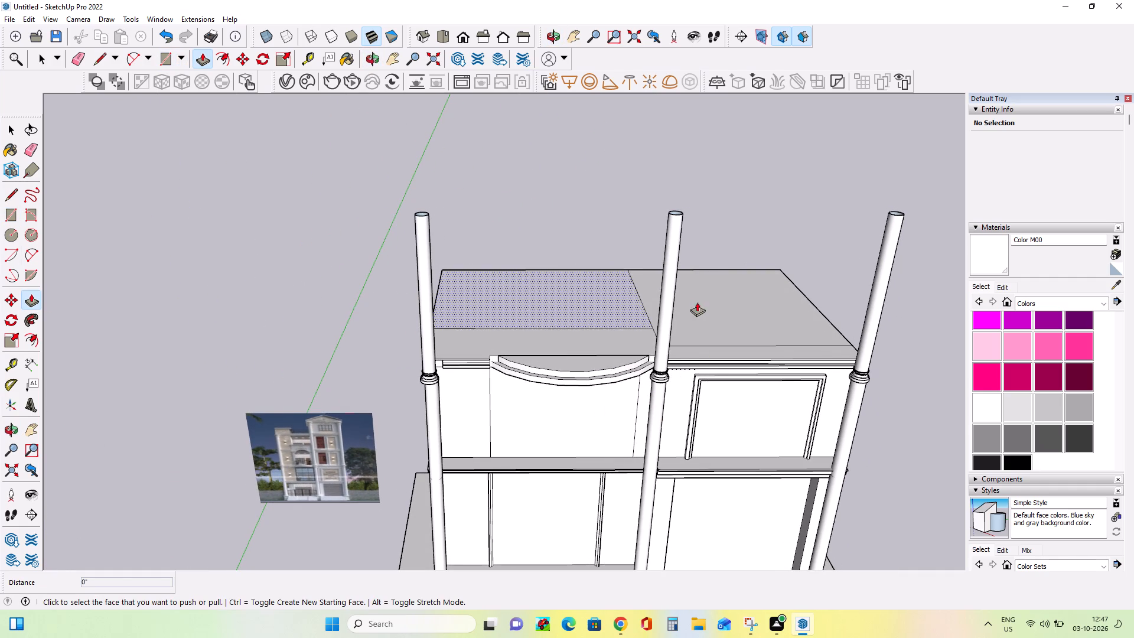
{"action": "left_click", "coordinate": [698, 309]}
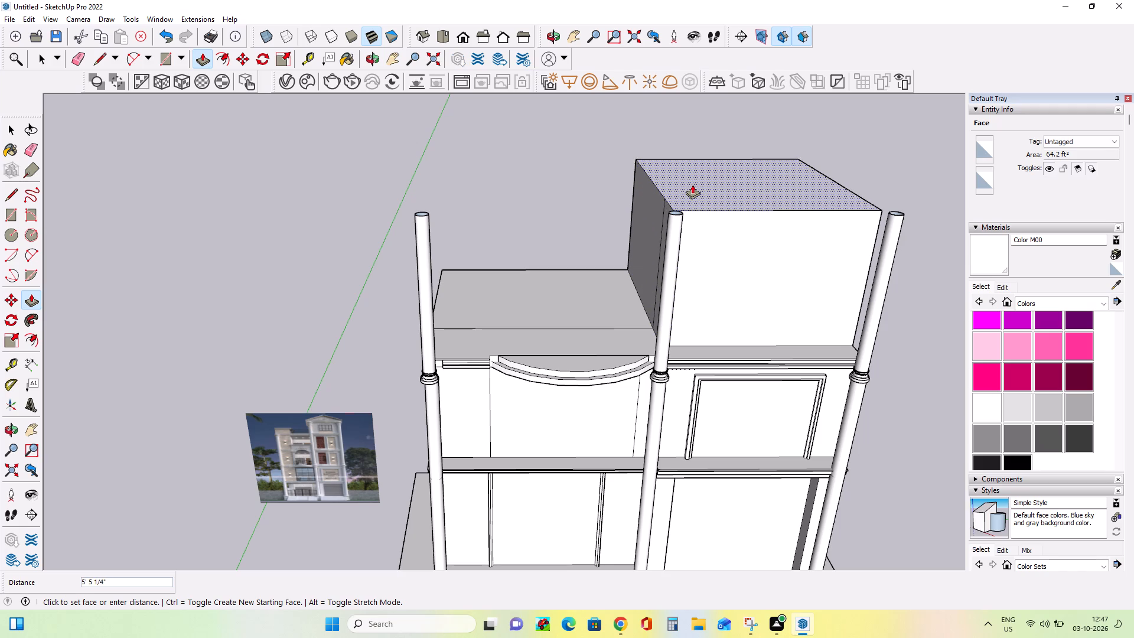
{"action": "left_click", "coordinate": [689, 200]}
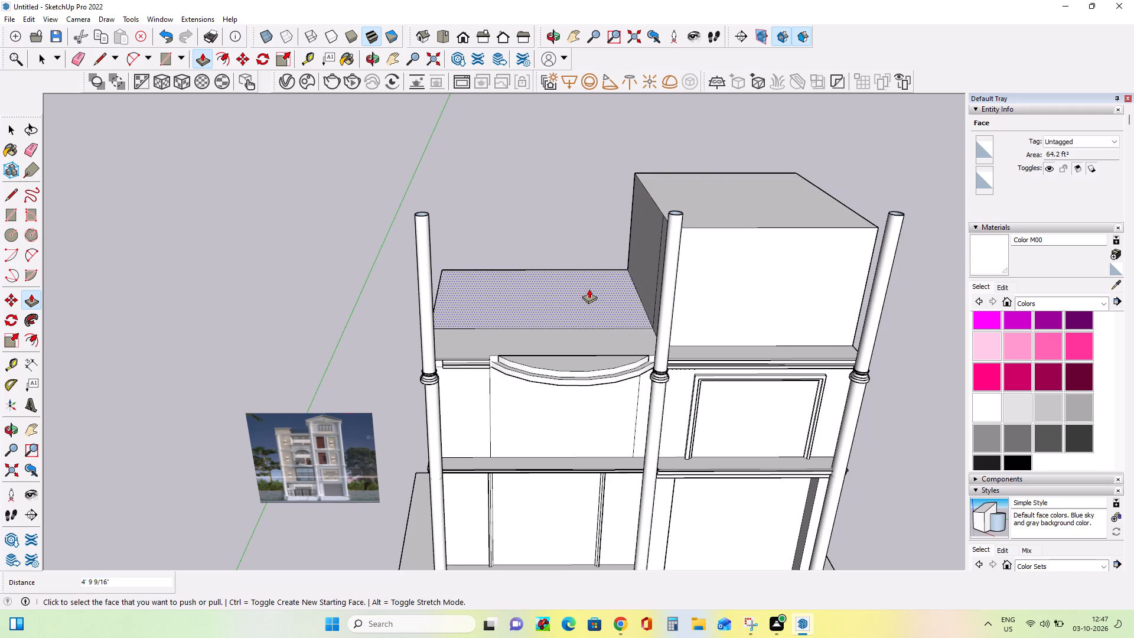
Pull the rear face of the left roof half up about 4' 9 9/16", level with the raised right block.
{"action": "left_click", "coordinate": [589, 293]}
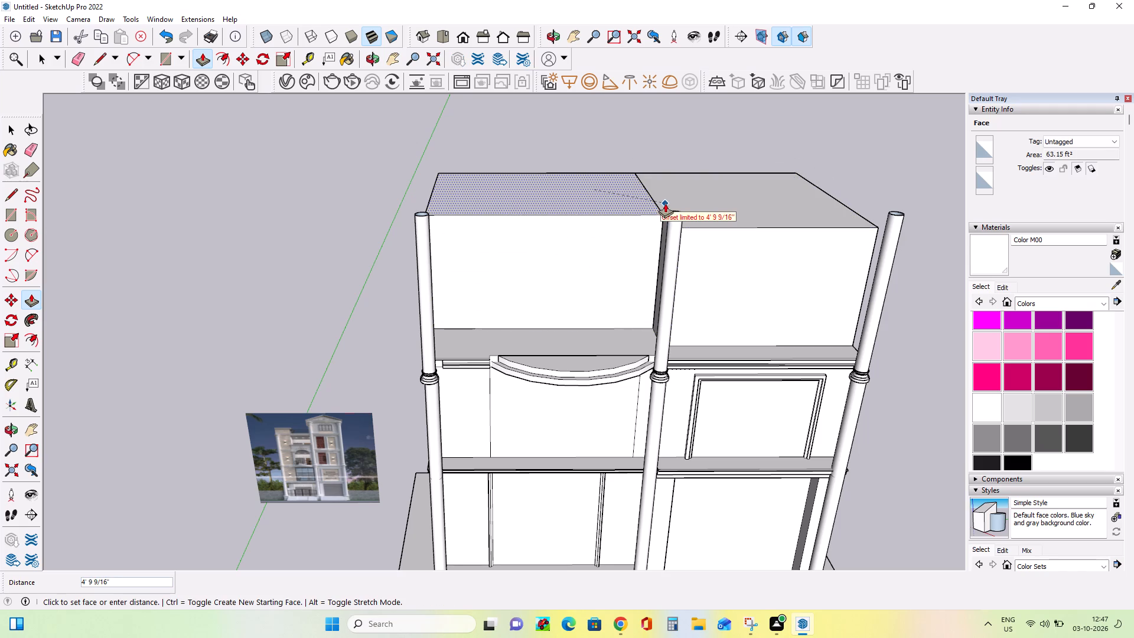
{"action": "left_click", "coordinate": [666, 203]}
Examine the raised storey from several angles, with the whole facade and the reference image in view.
{"action": "middle_click_drag", "start_coordinate": [751, 246], "coordinate": [735, 218]}
{"action": "middle_click", "coordinate": [735, 218]}
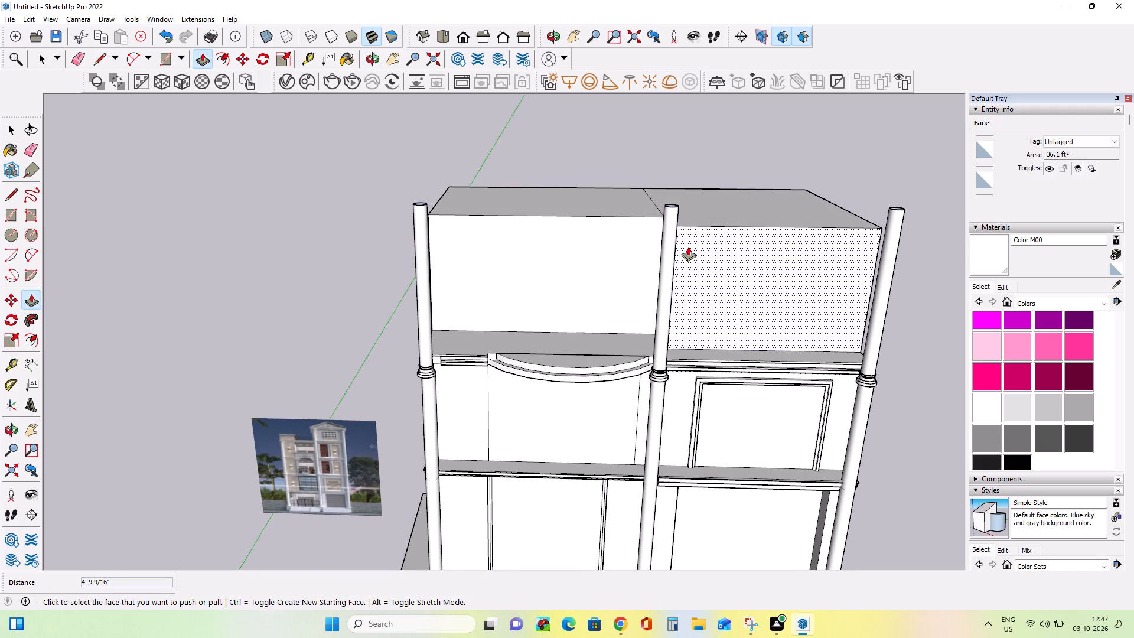
{"action": "middle_click_drag", "start_coordinate": [687, 246], "coordinate": [656, 246]}
{"action": "middle_click_drag", "start_coordinate": [660, 330], "coordinate": [683, 324]}
{"action": "scroll", "coordinate": [688, 351], "scroll_direction": "down", "scroll_amount": 2}
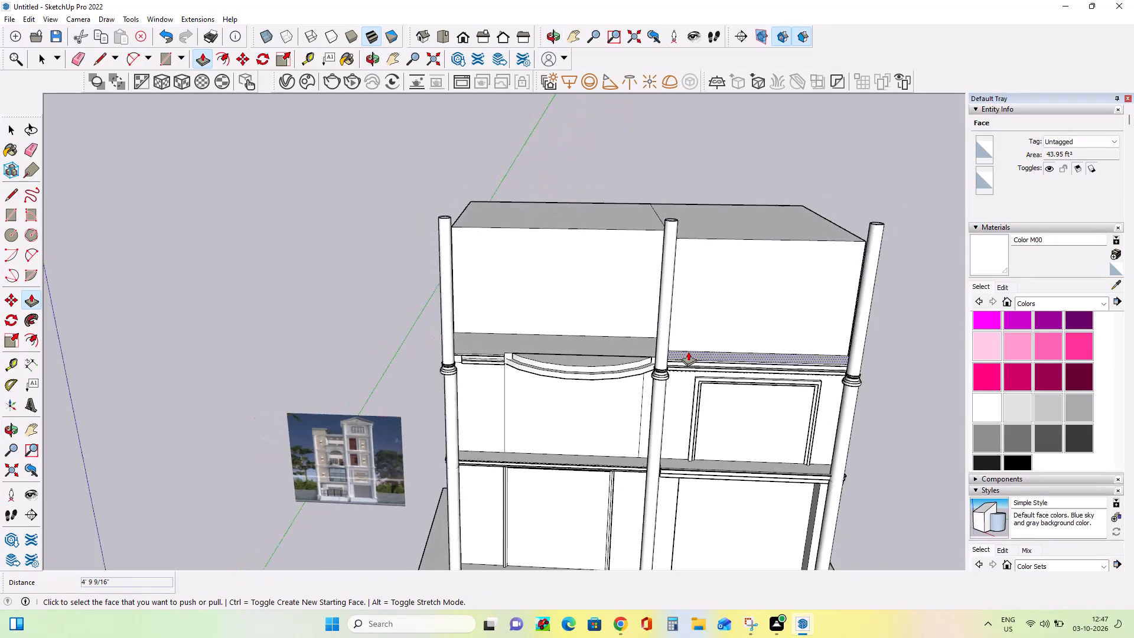
{"action": "scroll", "coordinate": [688, 351], "scroll_direction": "down", "scroll_amount": 7}
{"action": "scroll", "coordinate": [680, 427], "scroll_direction": "up", "scroll_amount": 1}
{"action": "middle_click_drag", "start_coordinate": [680, 427], "coordinate": [659, 373]}
{"action": "scroll", "coordinate": [660, 374], "scroll_direction": "up", "scroll_amount": 2}
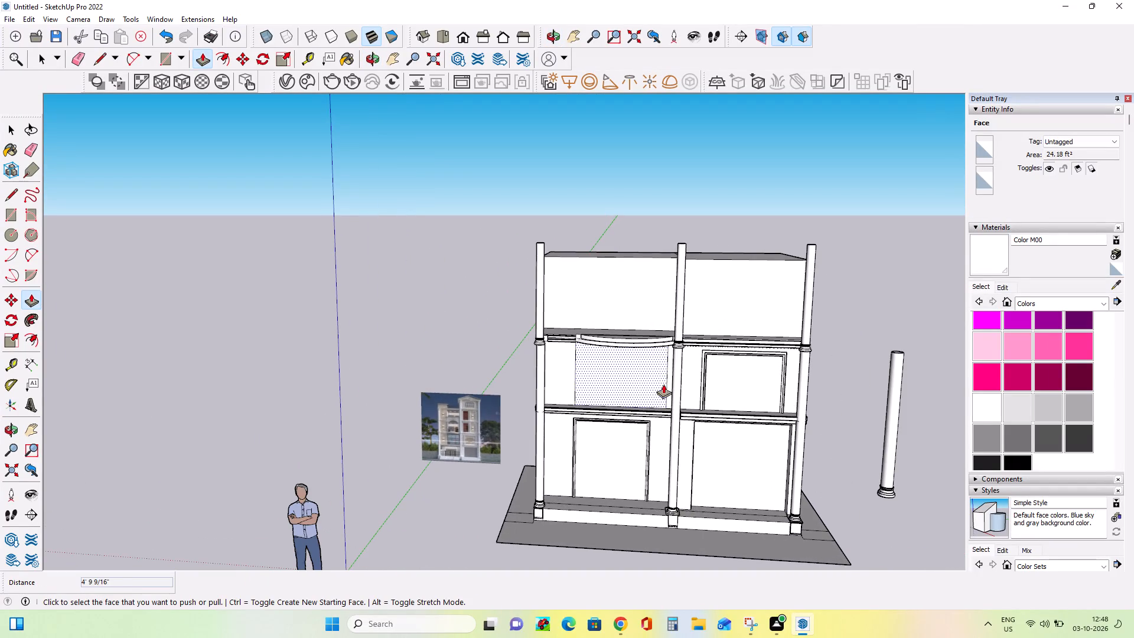
{"action": "middle_click_drag", "start_coordinate": [642, 399], "coordinate": [690, 401]}
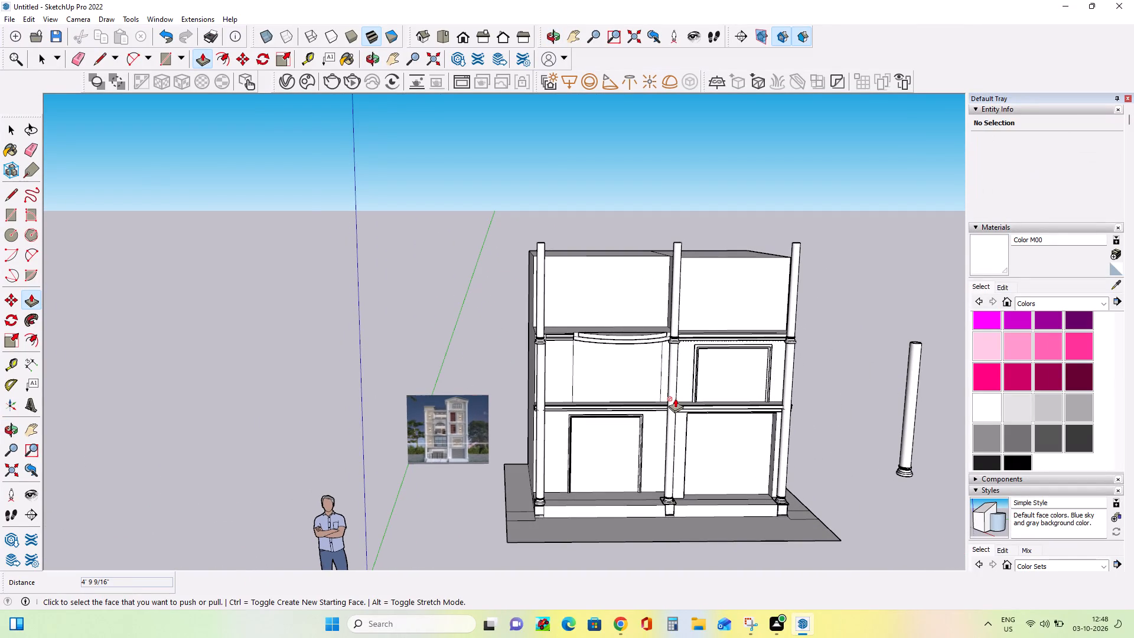
{"action": "scroll", "coordinate": [675, 398], "scroll_direction": "up", "scroll_amount": 1}
{"action": "scroll", "coordinate": [675, 398], "scroll_direction": "down", "scroll_amount": 3}
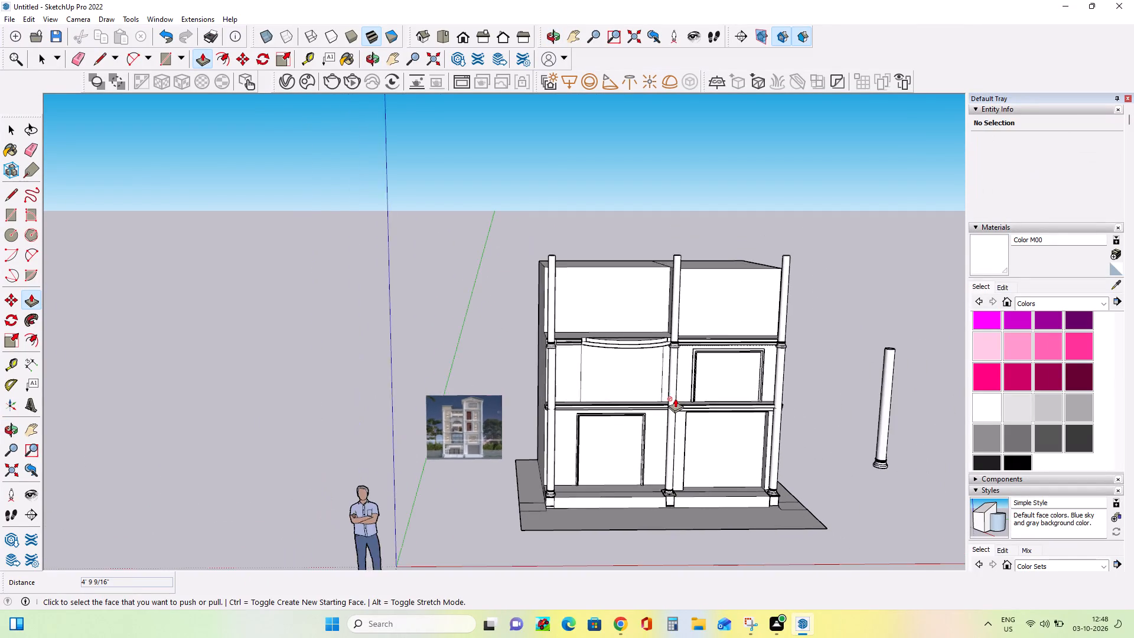
{"action": "middle_click_drag", "start_coordinate": [696, 393], "coordinate": [624, 421]}
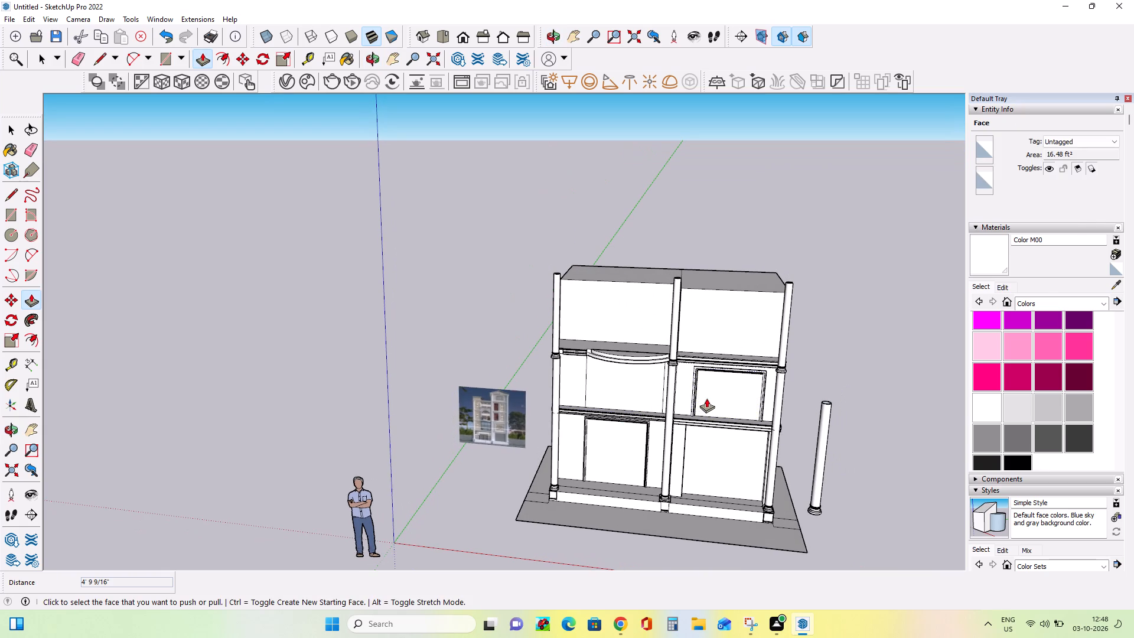
{"action": "scroll", "coordinate": [726, 350], "scroll_direction": "up", "scroll_amount": 3}
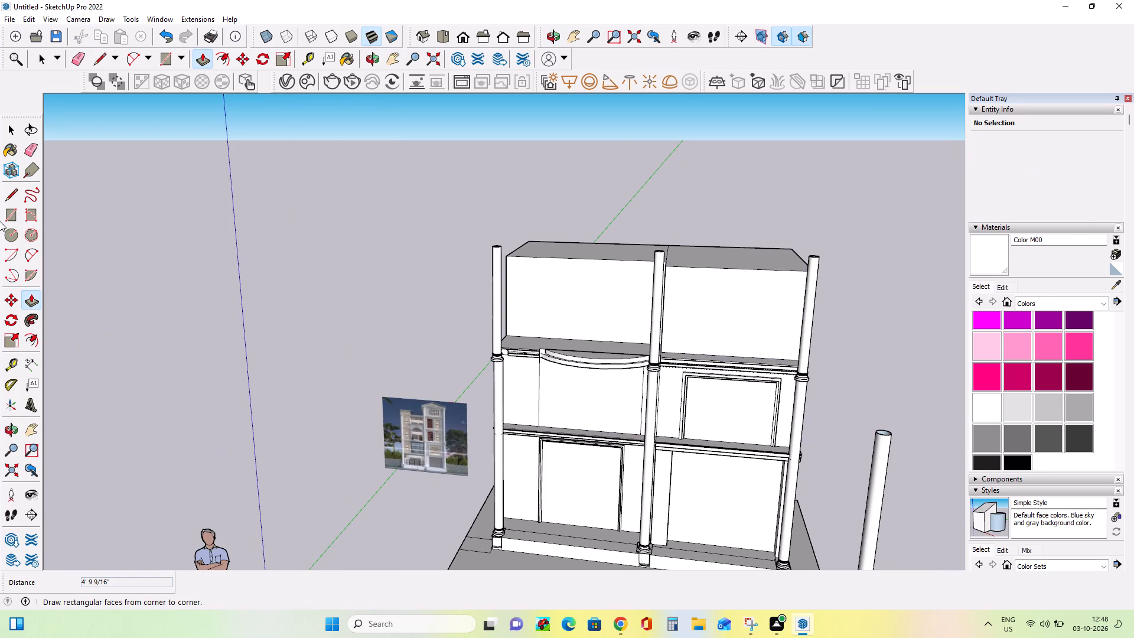
Draw a door rectangle about 2' 3 1/8" by 4' 1 3/4" on the right upper wall, rising from the slab near the outer column.
{"action": "left_click", "coordinate": [14, 215]}
{"action": "scroll", "coordinate": [722, 369], "scroll_direction": "up", "scroll_amount": 2}
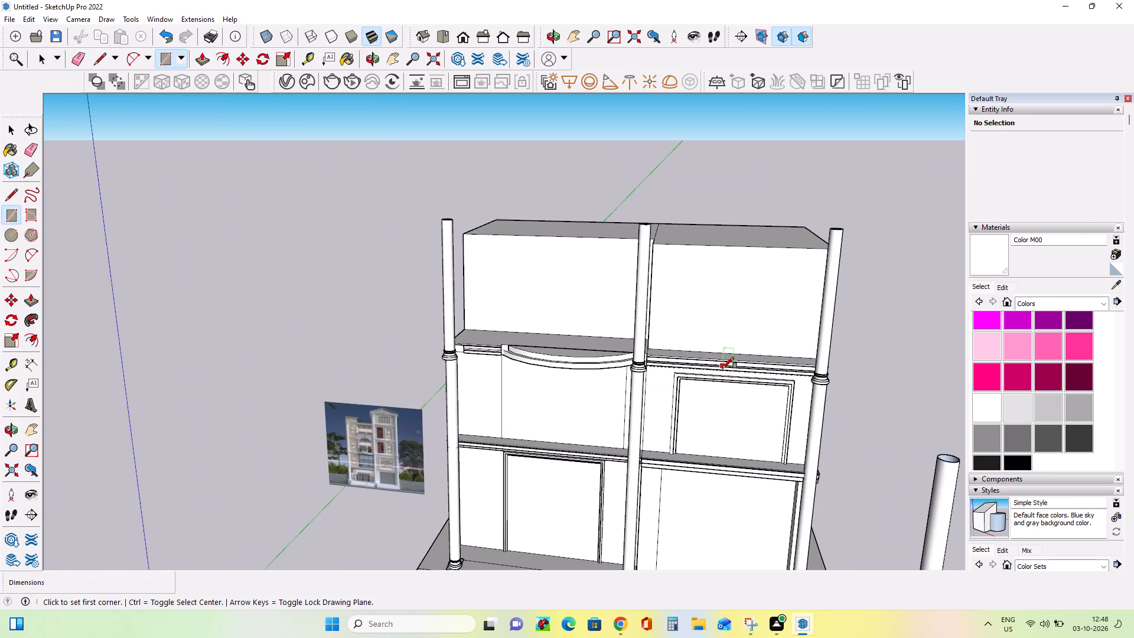
{"action": "scroll", "coordinate": [752, 366], "scroll_direction": "up", "scroll_amount": 3}
{"action": "middle_click_drag", "start_coordinate": [737, 350], "coordinate": [754, 401]}
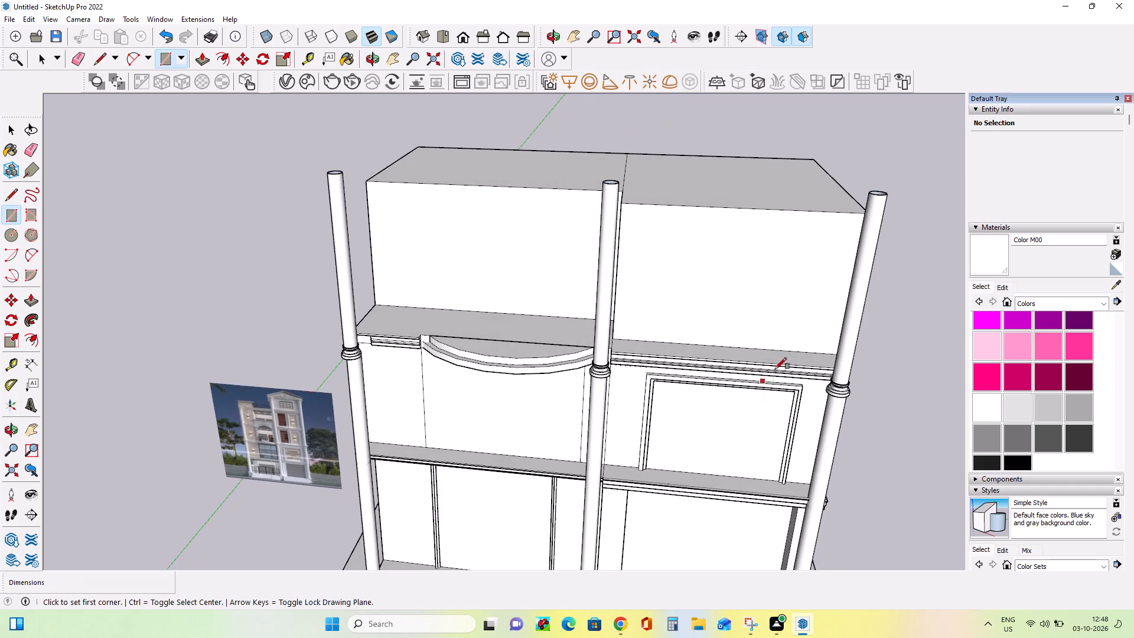
{"action": "scroll", "coordinate": [794, 357], "scroll_direction": "up", "scroll_amount": 4}
{"action": "middle_click_drag", "start_coordinate": [800, 355], "coordinate": [830, 375]}
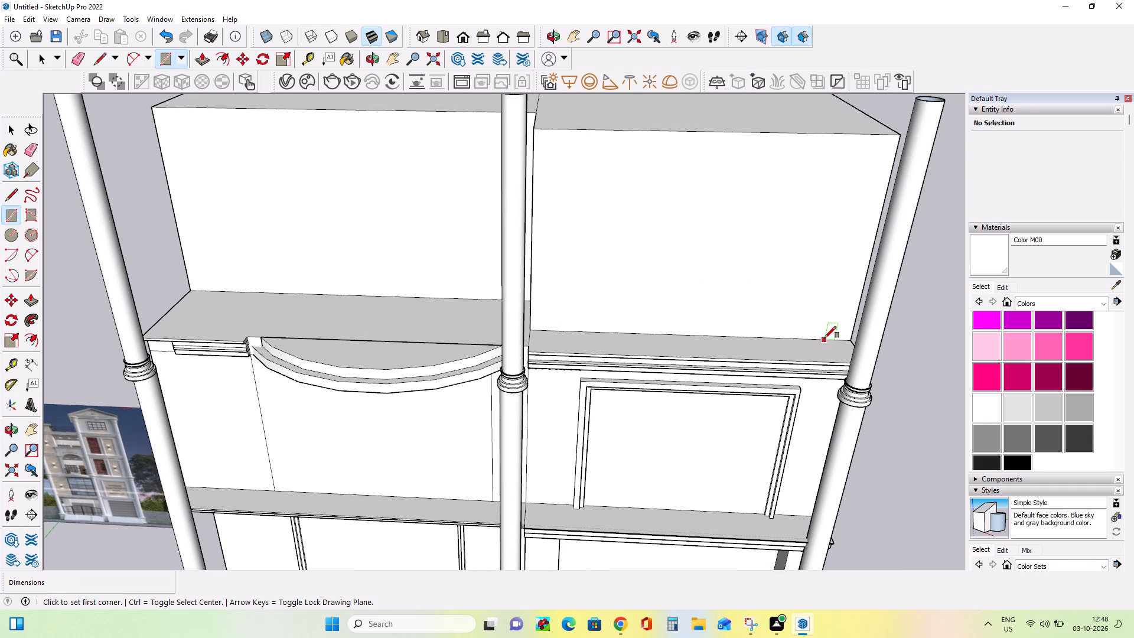
{"action": "left_click", "coordinate": [825, 338]}
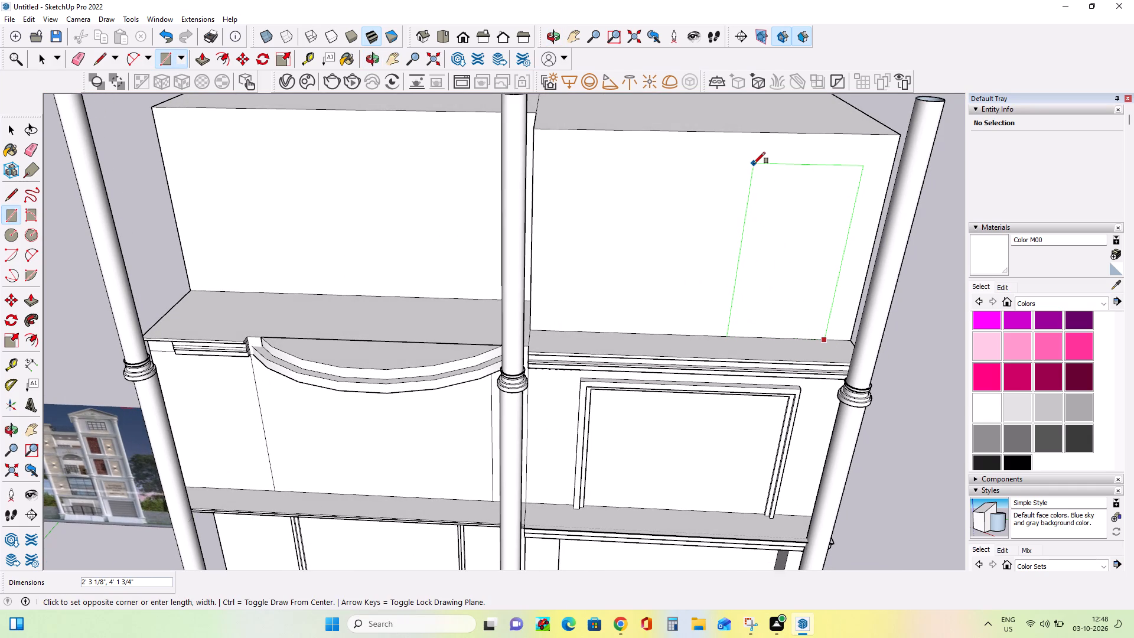
{"action": "left_click", "coordinate": [754, 164]}
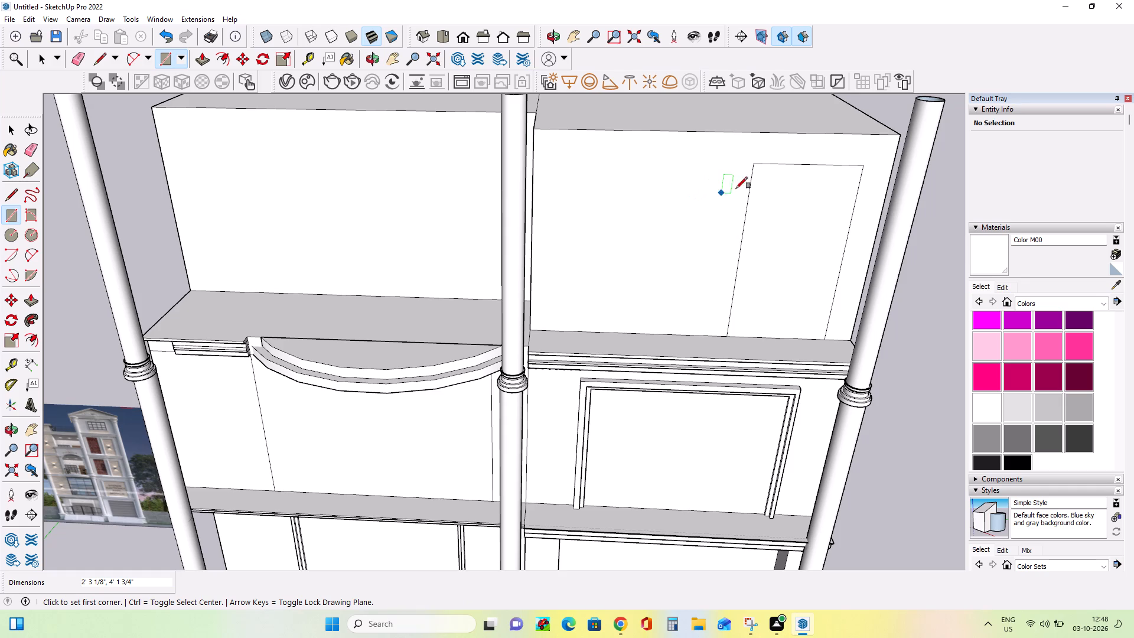
Draw a window rectangle about 3' 3 1/8" by 2' 6" beside the door, with its upper edge level with the door's.
{"action": "left_click", "coordinate": [693, 164]}
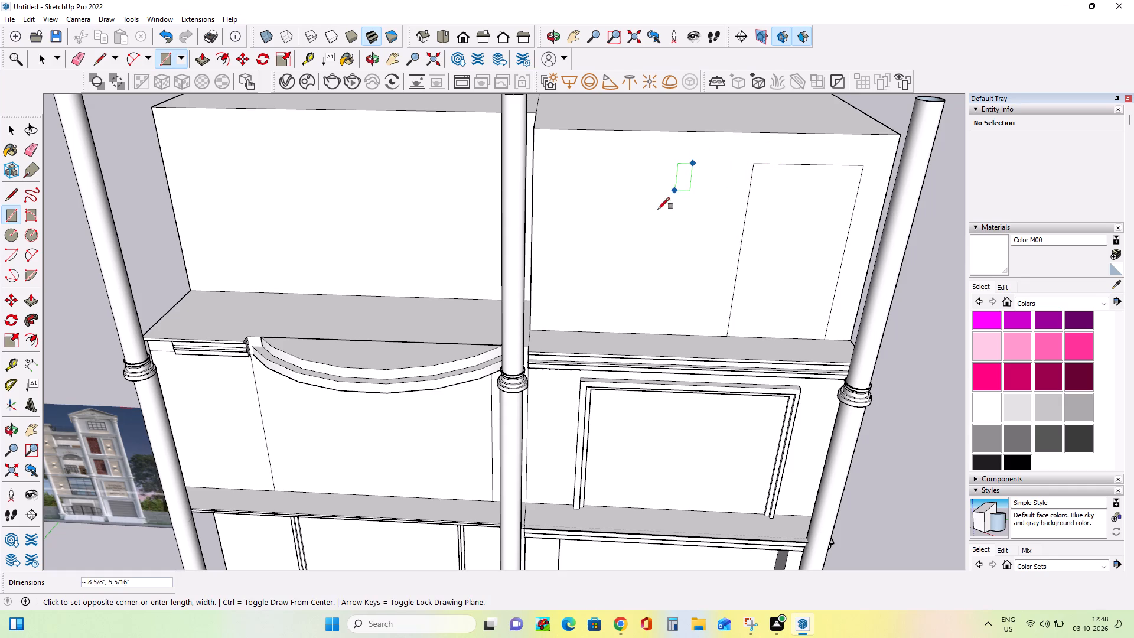
{"action": "left_click", "coordinate": [568, 300]}
Offset the door outline outward about 1 13/16" and inward about 1 3/8" to form two frame bands.
{"action": "middle_click_drag", "start_coordinate": [588, 362], "coordinate": [617, 286]}
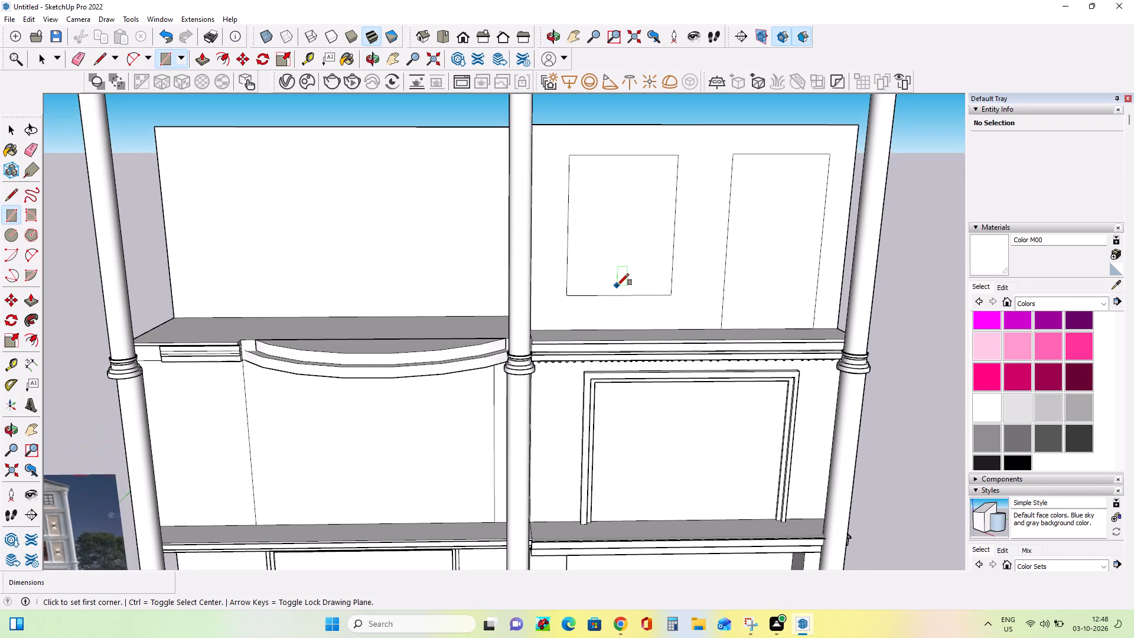
{"action": "scroll", "coordinate": [617, 285], "scroll_direction": "down", "scroll_amount": 2}
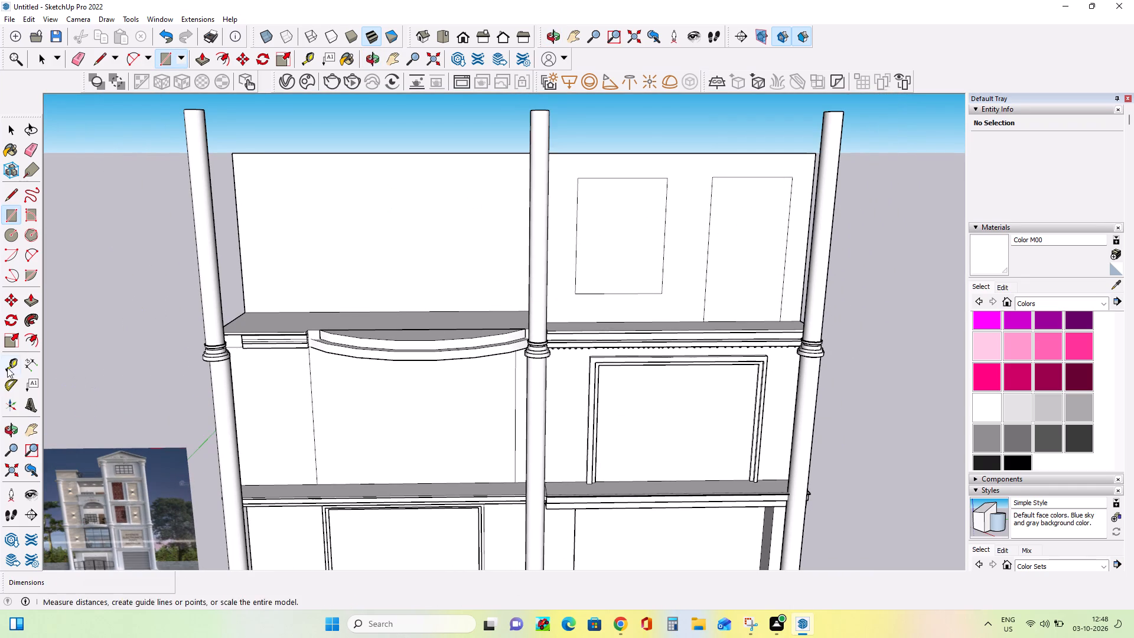
{"action": "left_click", "coordinate": [24, 338]}
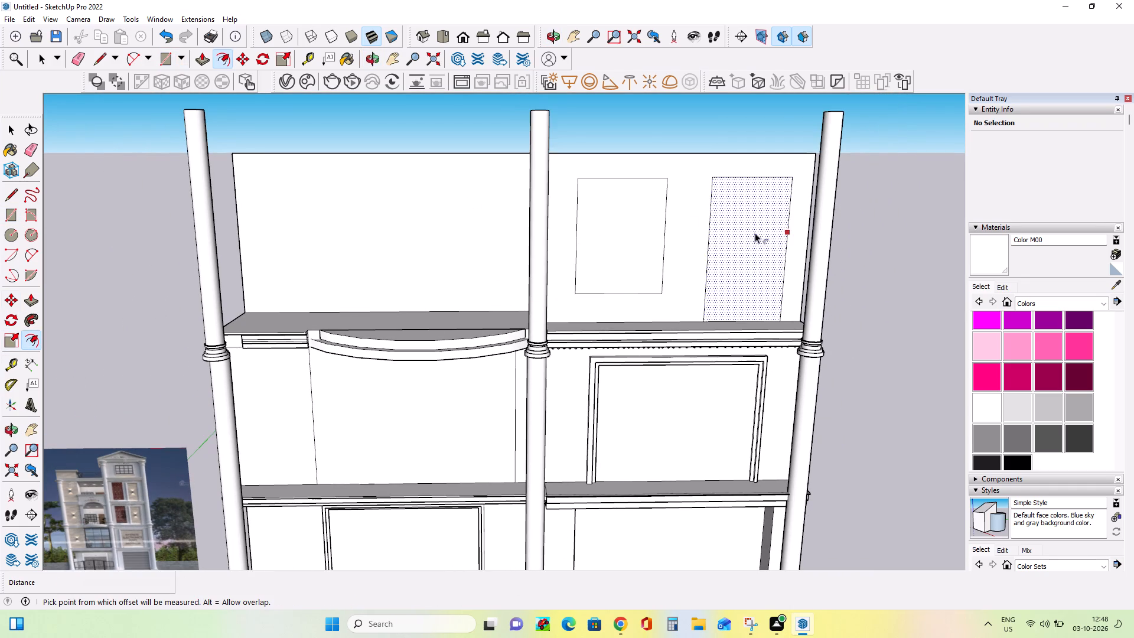
{"action": "left_click", "coordinate": [746, 249]}
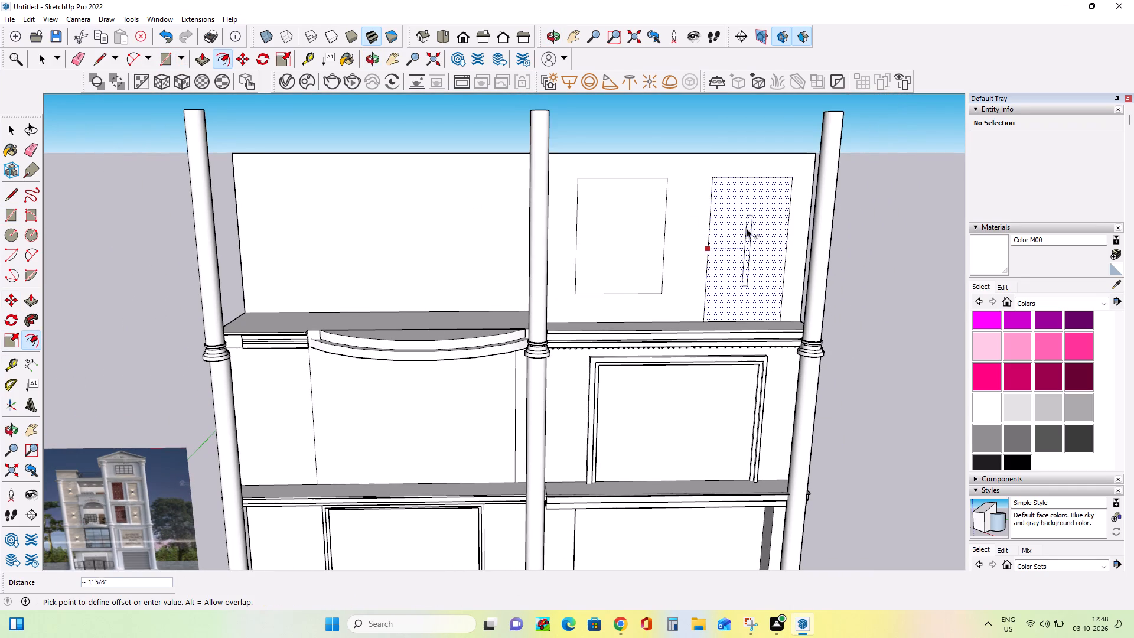
{"action": "left_click", "coordinate": [705, 231]}
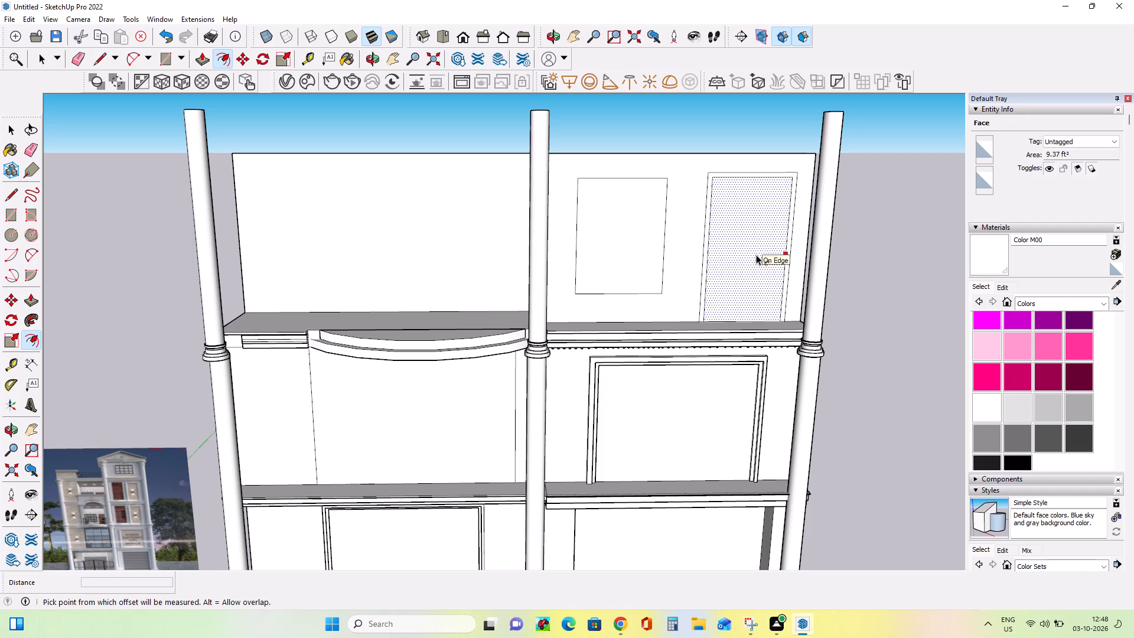
{"action": "left_click", "coordinate": [756, 255]}
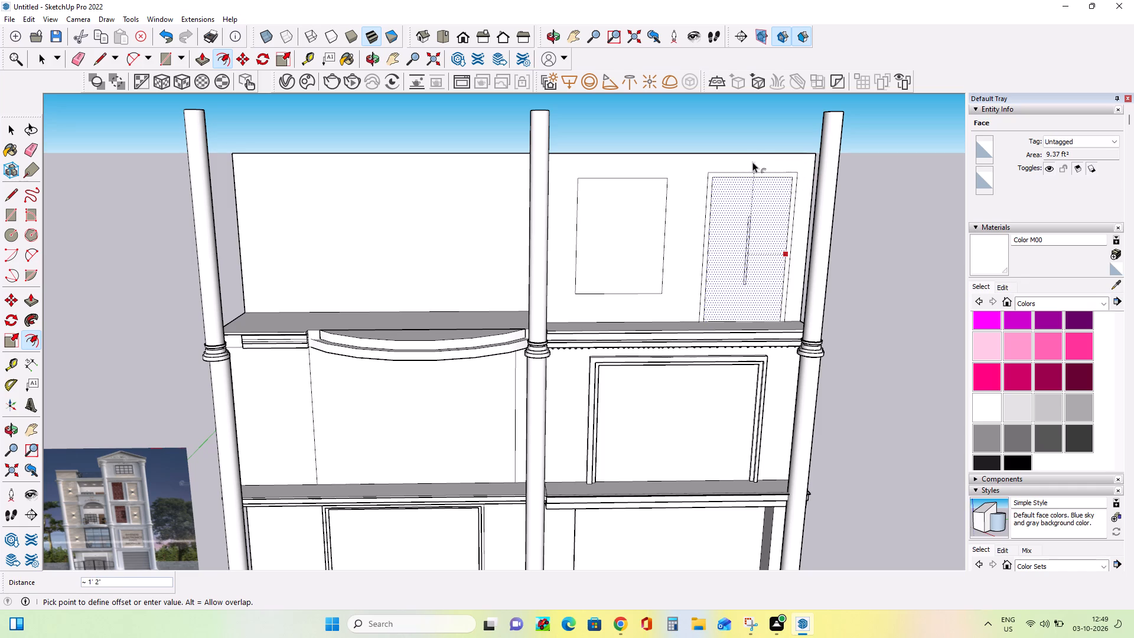
{"action": "left_click", "coordinate": [788, 171]}
Extend the innermost door outline's two sides down to the slab with short lines and erase its bottom edge.
{"action": "scroll", "coordinate": [741, 229], "scroll_direction": "up", "scroll_amount": 4}
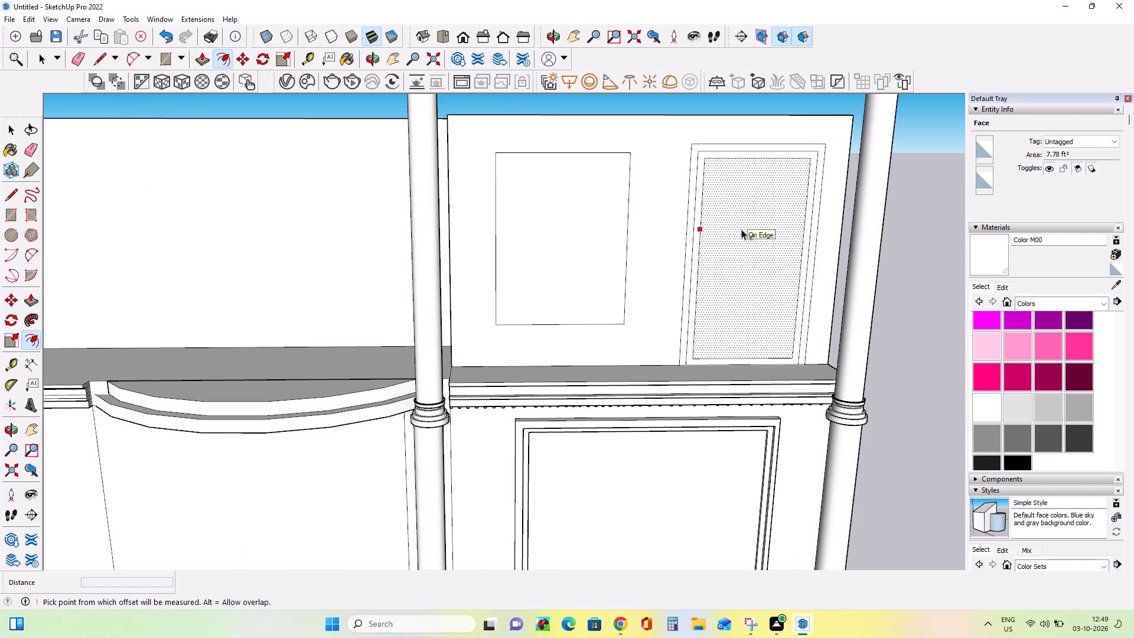
{"action": "scroll", "coordinate": [741, 229], "scroll_direction": "up", "scroll_amount": 1}
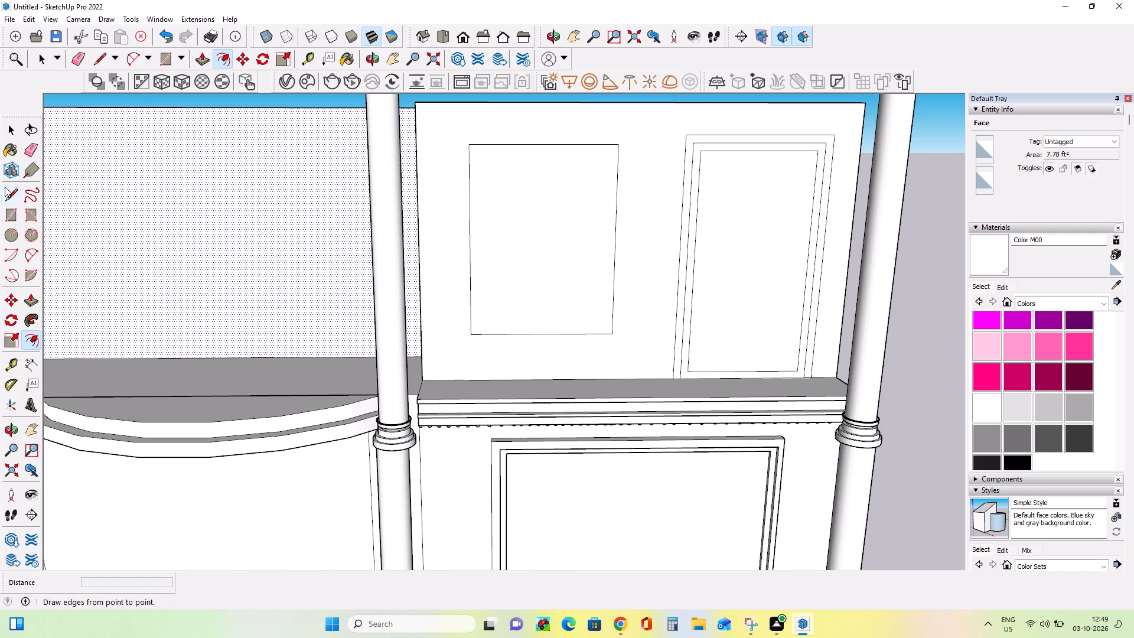
{"action": "left_click", "coordinate": [14, 197]}
{"action": "left_click", "coordinate": [689, 370]}
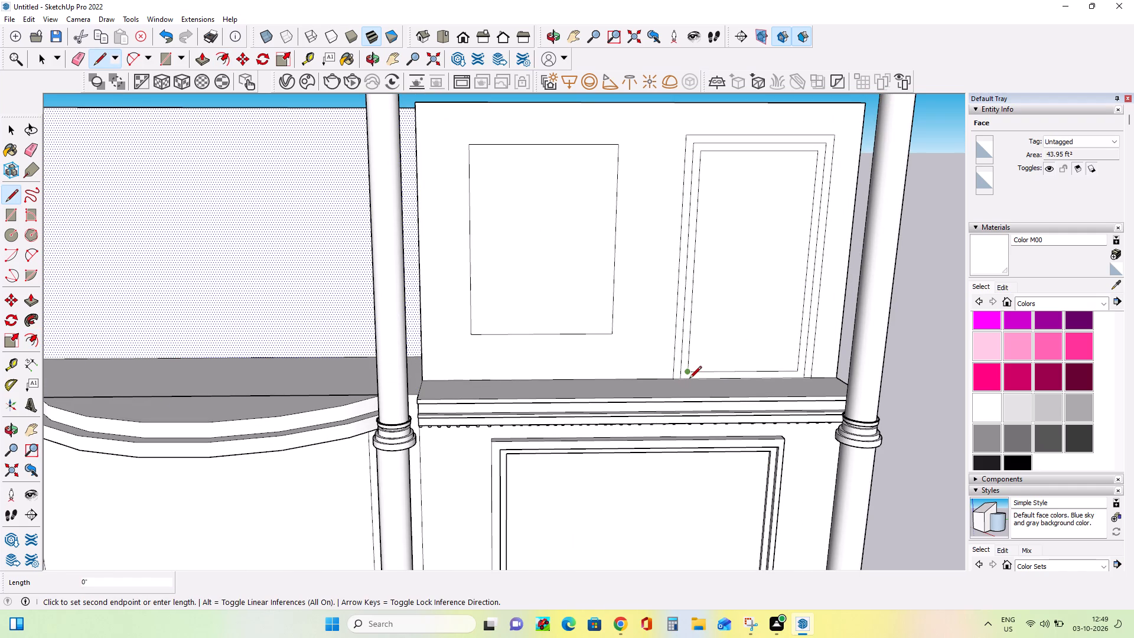
{"action": "left_click", "coordinate": [689, 379]}
{"action": "left_click", "coordinate": [797, 372]}
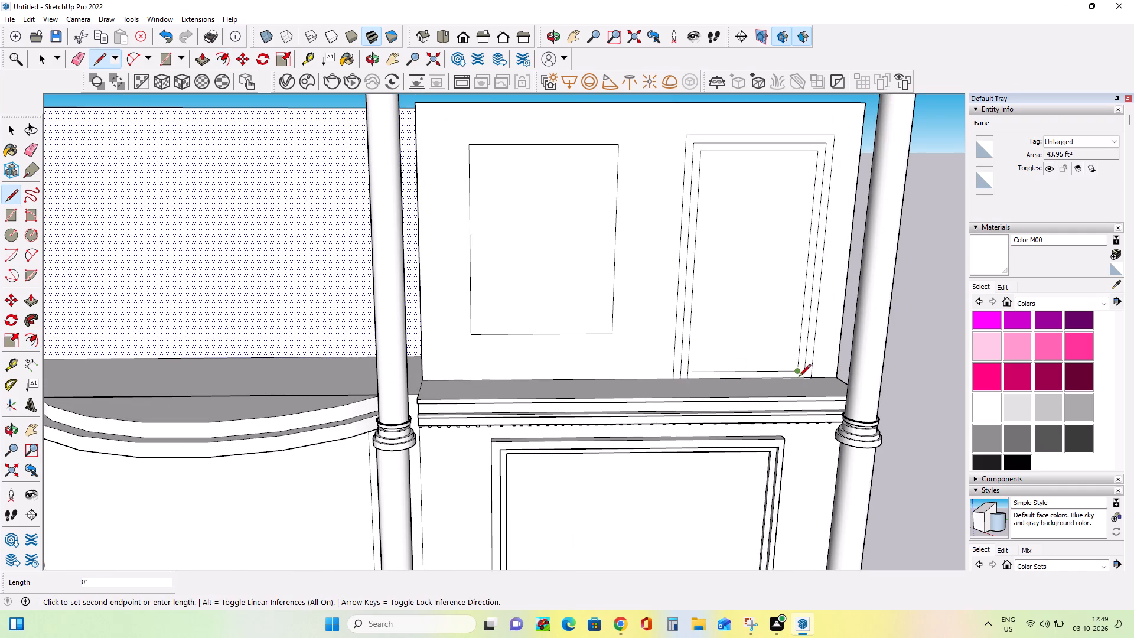
{"action": "left_click", "coordinate": [797, 382]}
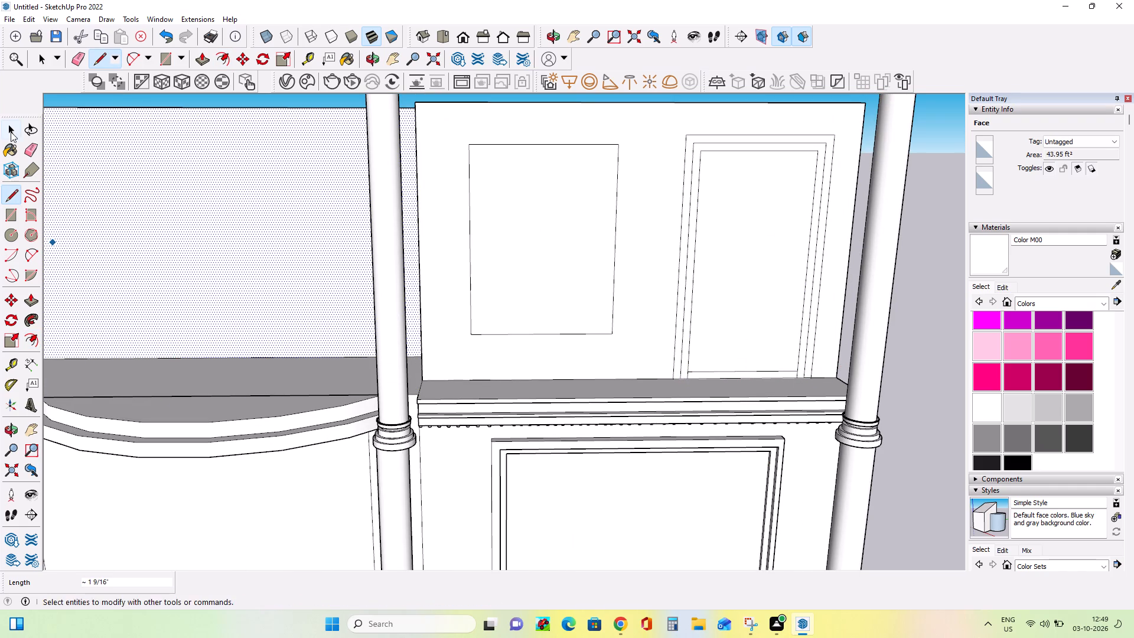
{"action": "left_click", "coordinate": [30, 149]}
{"action": "scroll", "coordinate": [732, 354], "scroll_direction": "up", "scroll_amount": 2}
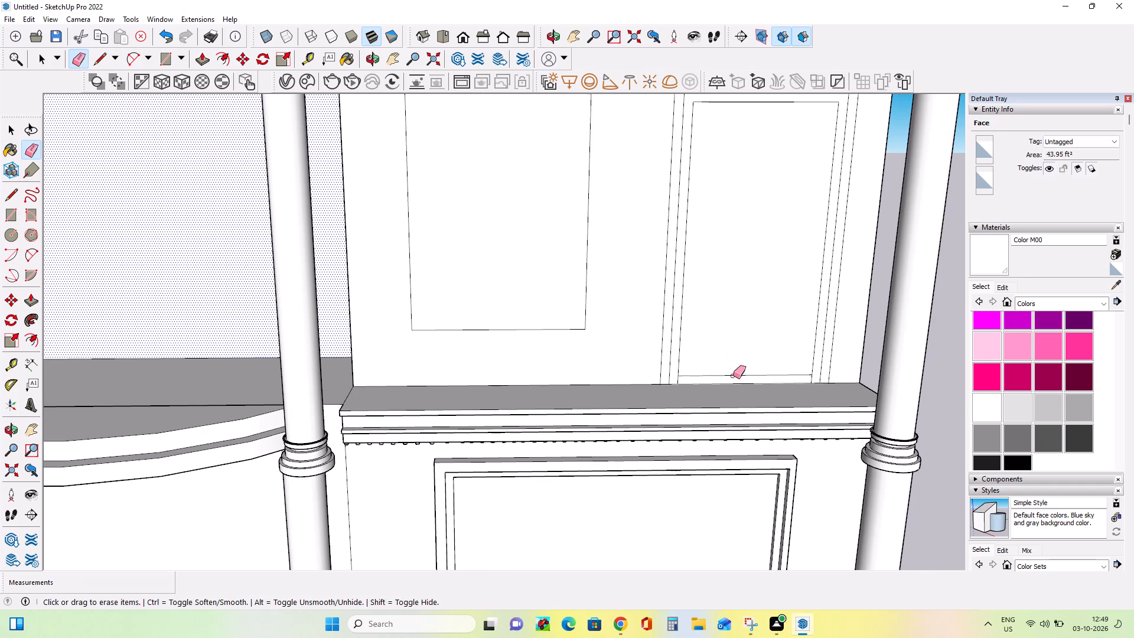
{"action": "left_click", "coordinate": [733, 376]}
Push the window rectangle on the right upper wall inward about 10 1/4".
{"action": "scroll", "coordinate": [723, 378], "scroll_direction": "down", "scroll_amount": 6}
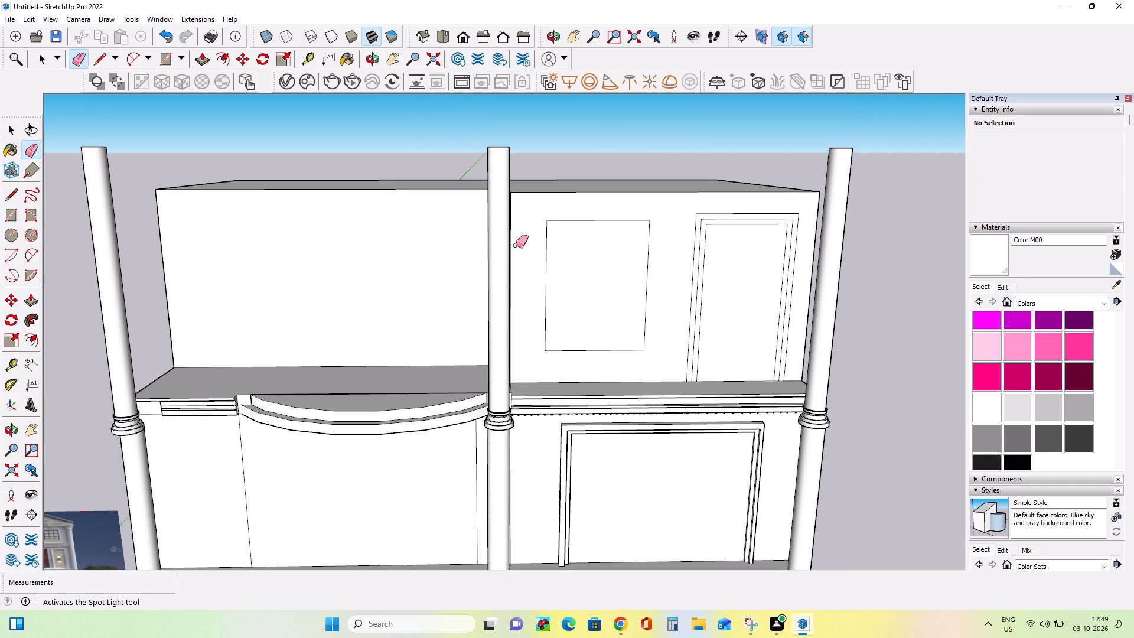
{"action": "left_click", "coordinate": [31, 301]}
{"action": "left_click", "coordinate": [572, 291]}
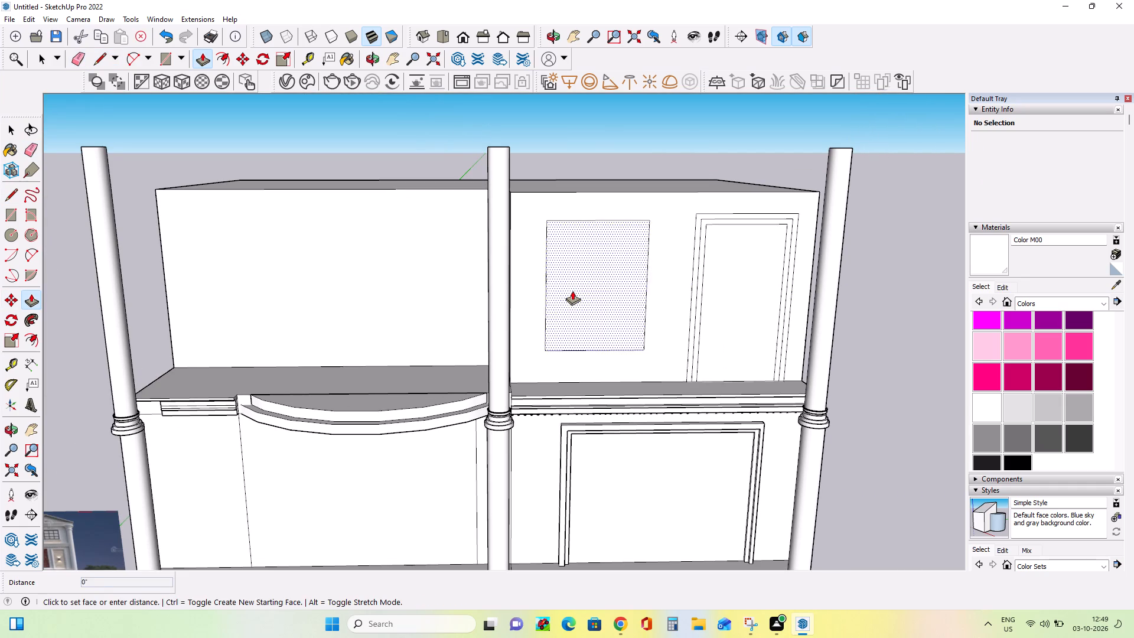
{"action": "left_click", "coordinate": [572, 282]}
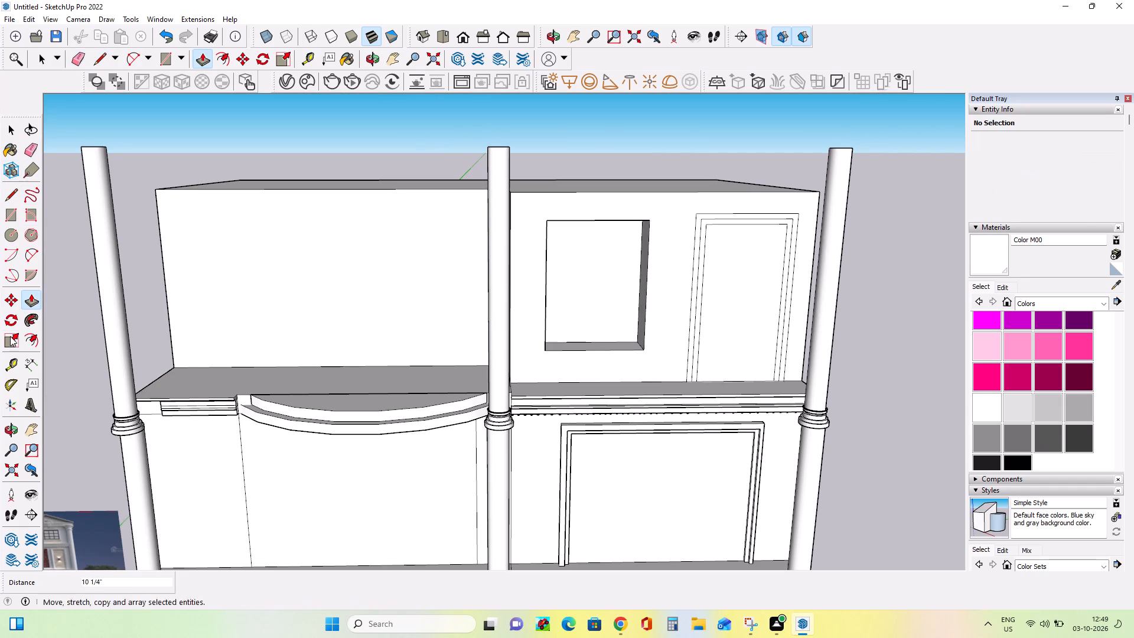
Pull the inner and outer bands of the door frame forward about 1 1/2" from the wall.
{"action": "left_click", "coordinate": [24, 301]}
{"action": "scroll", "coordinate": [718, 344], "scroll_direction": "up", "scroll_amount": 6}
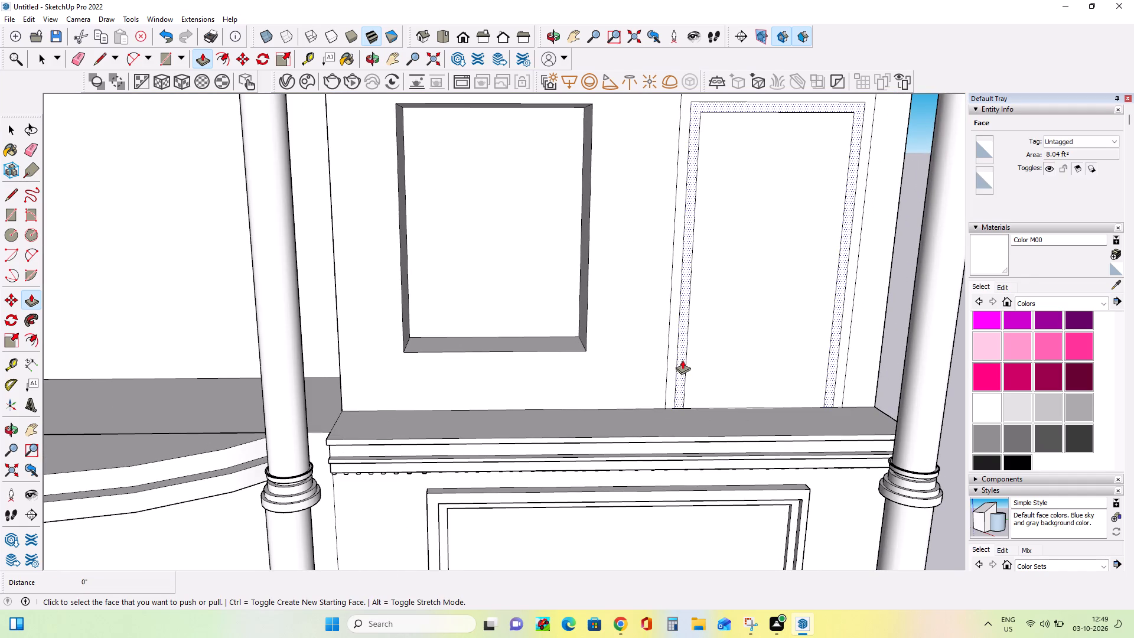
{"action": "left_click", "coordinate": [684, 360]}
{"action": "left_click", "coordinate": [686, 363]}
{"action": "left_click", "coordinate": [670, 367]}
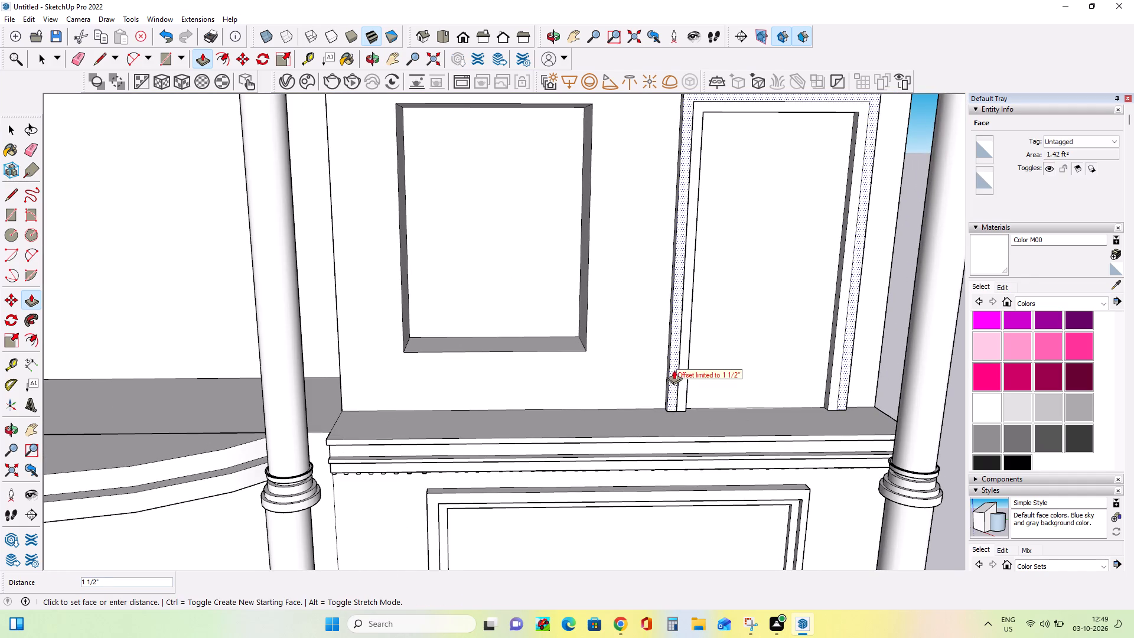
{"action": "left_click", "coordinate": [675, 373]}
Push the inner band of the door frame back about 1/2" to step it behind the outer band.
{"action": "scroll", "coordinate": [712, 380], "scroll_direction": "down", "scroll_amount": 2}
{"action": "scroll", "coordinate": [732, 207], "scroll_direction": "up", "scroll_amount": 2}
{"action": "middle_click_drag", "start_coordinate": [745, 316], "coordinate": [812, 337]}
{"action": "left_click", "coordinate": [792, 360]}
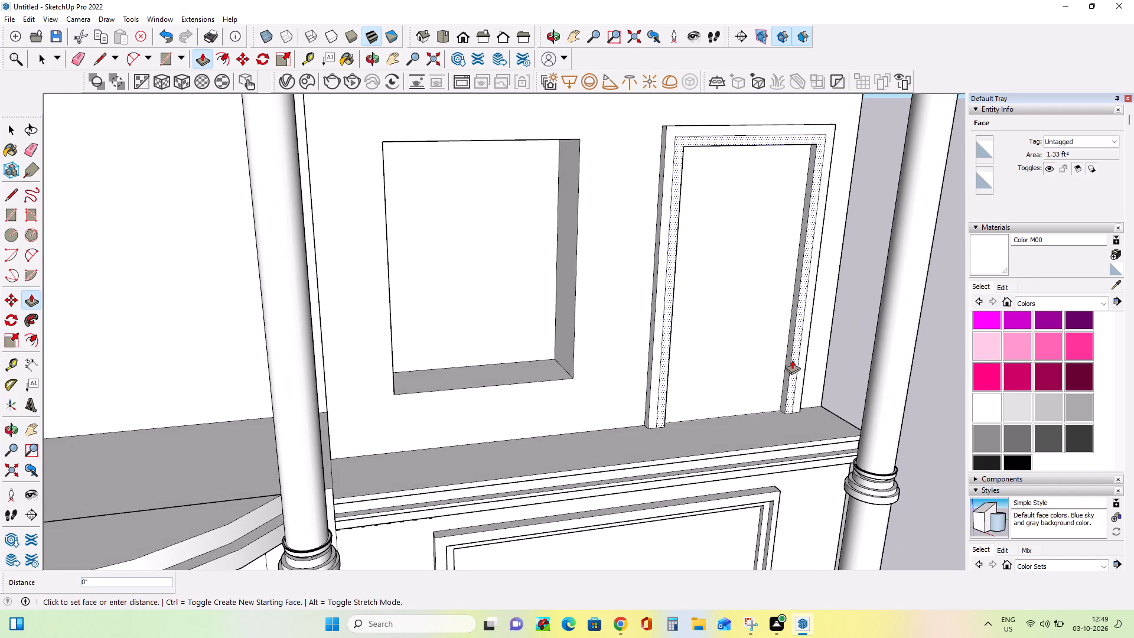
{"action": "left_click", "coordinate": [791, 358]}
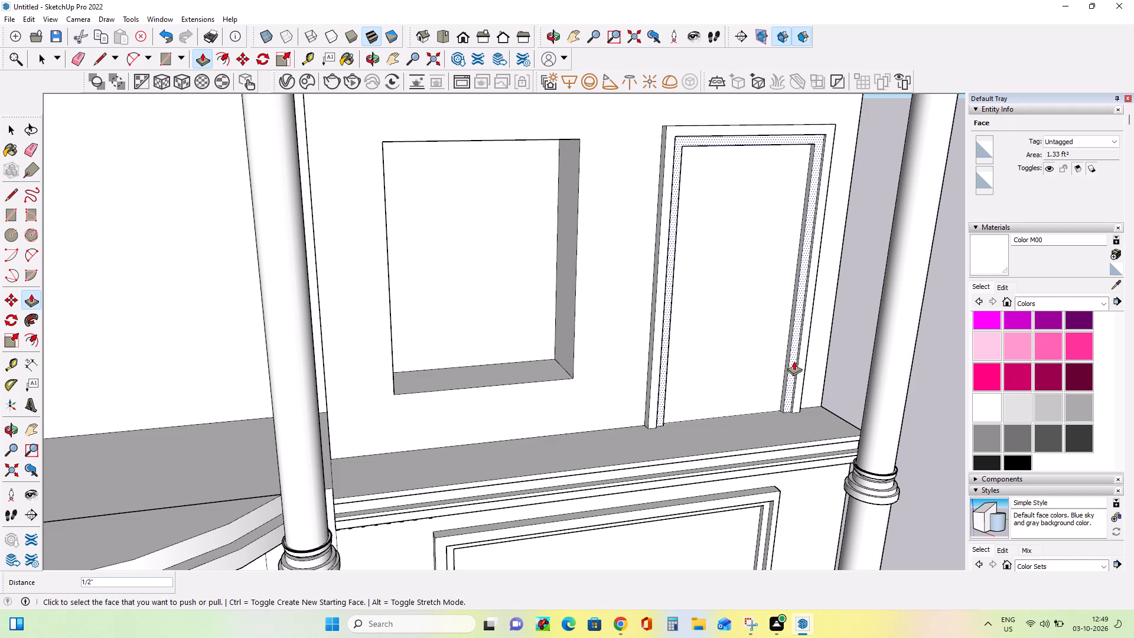
Thin the door frame's right jamb by pushing its step edge outward about 7/16" and its inner edge outward about 1 3/8".
{"action": "scroll", "coordinate": [794, 365], "scroll_direction": "up", "scroll_amount": 8}
{"action": "middle_click_drag", "start_coordinate": [796, 380], "coordinate": [809, 389]}
{"action": "scroll", "coordinate": [794, 405], "scroll_direction": "up", "scroll_amount": 2}
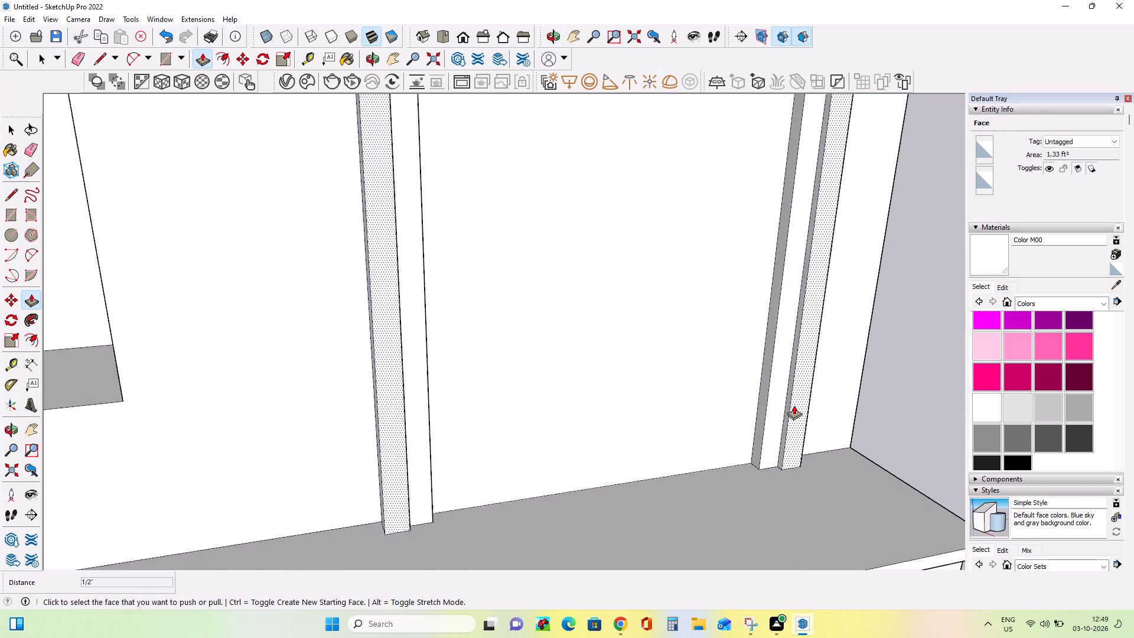
{"action": "scroll", "coordinate": [794, 405], "scroll_direction": "up", "scroll_amount": 5}
{"action": "left_click", "coordinate": [781, 414]}
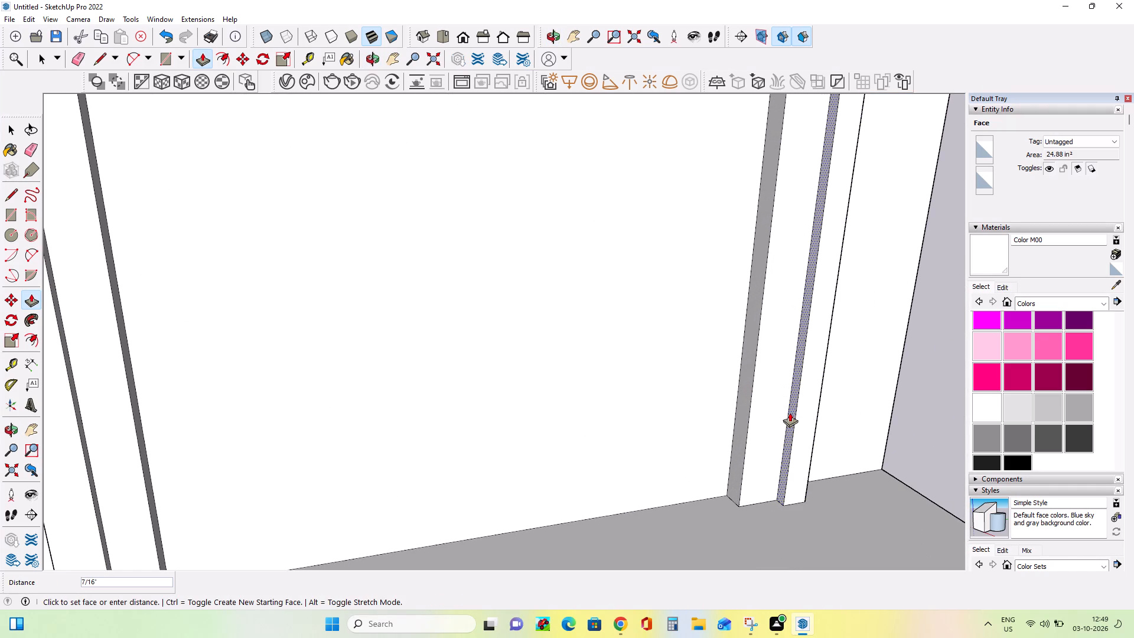
{"action": "left_click", "coordinate": [791, 412]}
{"action": "left_click", "coordinate": [740, 419]}
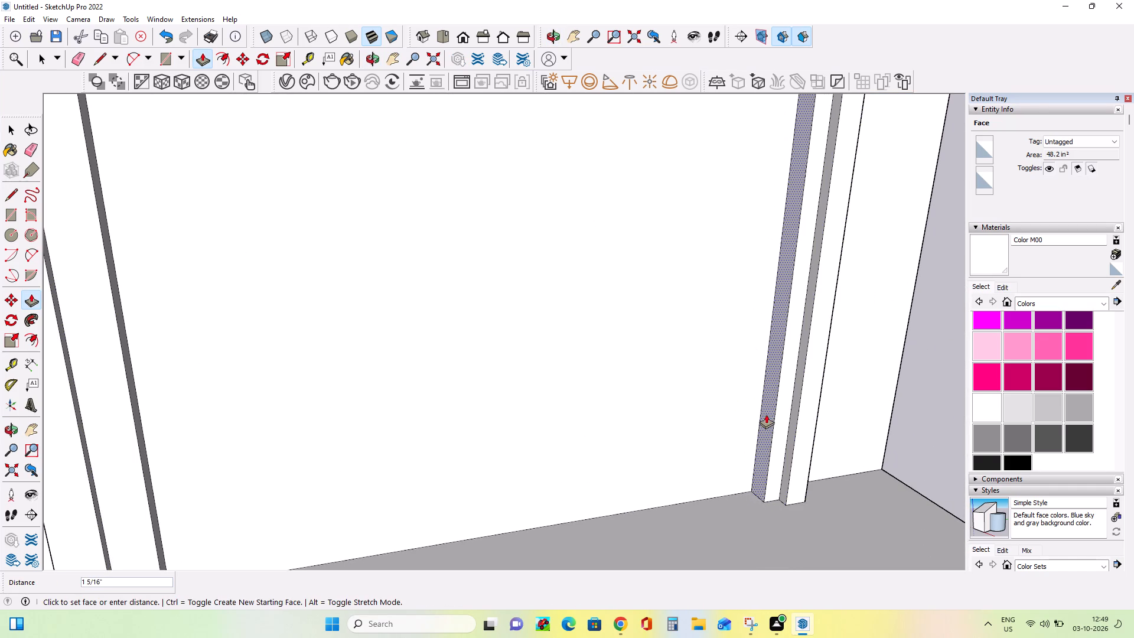
{"action": "left_click", "coordinate": [766, 414]}
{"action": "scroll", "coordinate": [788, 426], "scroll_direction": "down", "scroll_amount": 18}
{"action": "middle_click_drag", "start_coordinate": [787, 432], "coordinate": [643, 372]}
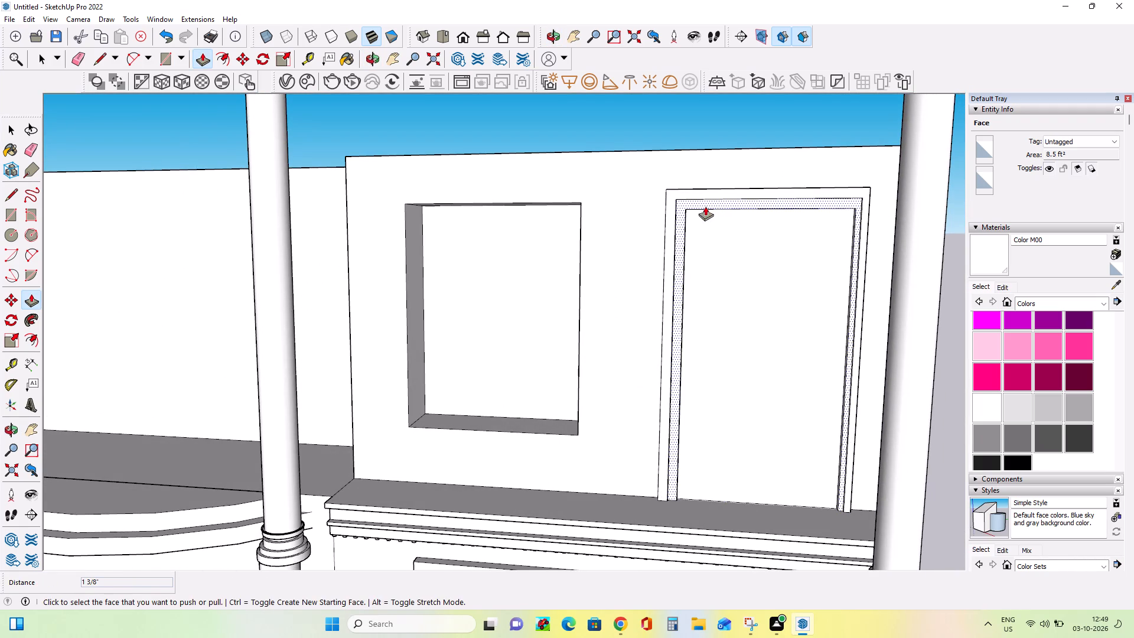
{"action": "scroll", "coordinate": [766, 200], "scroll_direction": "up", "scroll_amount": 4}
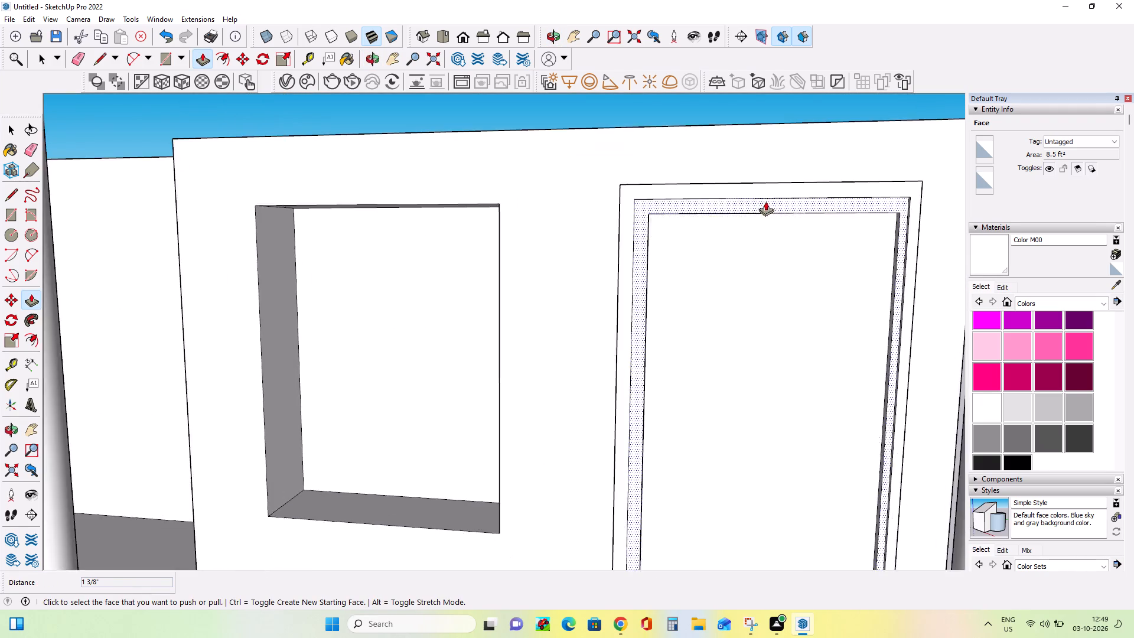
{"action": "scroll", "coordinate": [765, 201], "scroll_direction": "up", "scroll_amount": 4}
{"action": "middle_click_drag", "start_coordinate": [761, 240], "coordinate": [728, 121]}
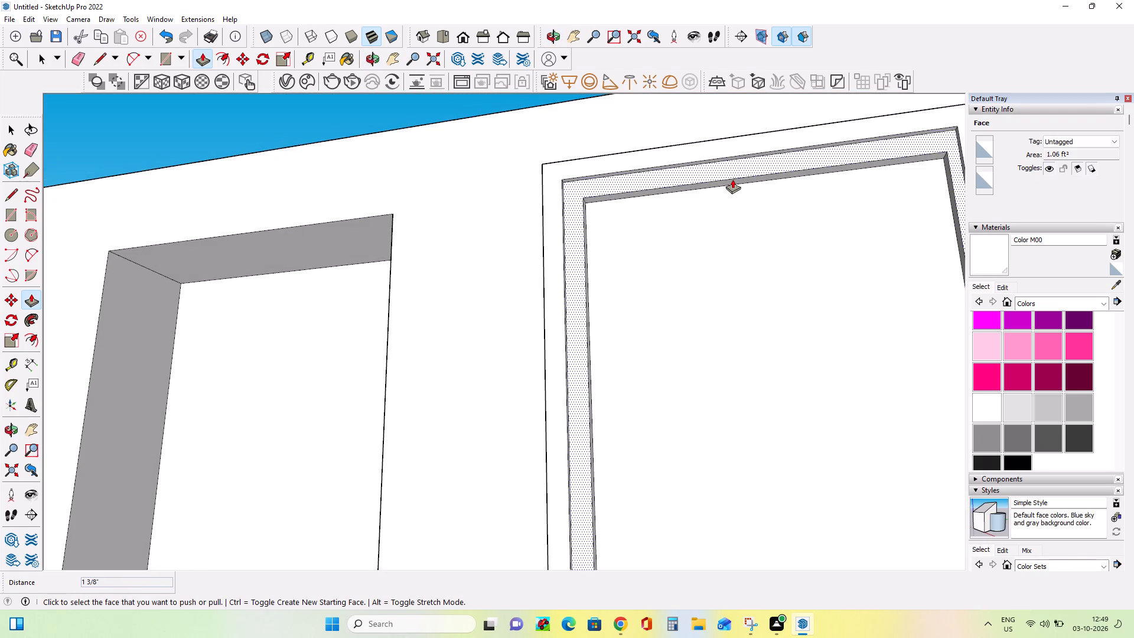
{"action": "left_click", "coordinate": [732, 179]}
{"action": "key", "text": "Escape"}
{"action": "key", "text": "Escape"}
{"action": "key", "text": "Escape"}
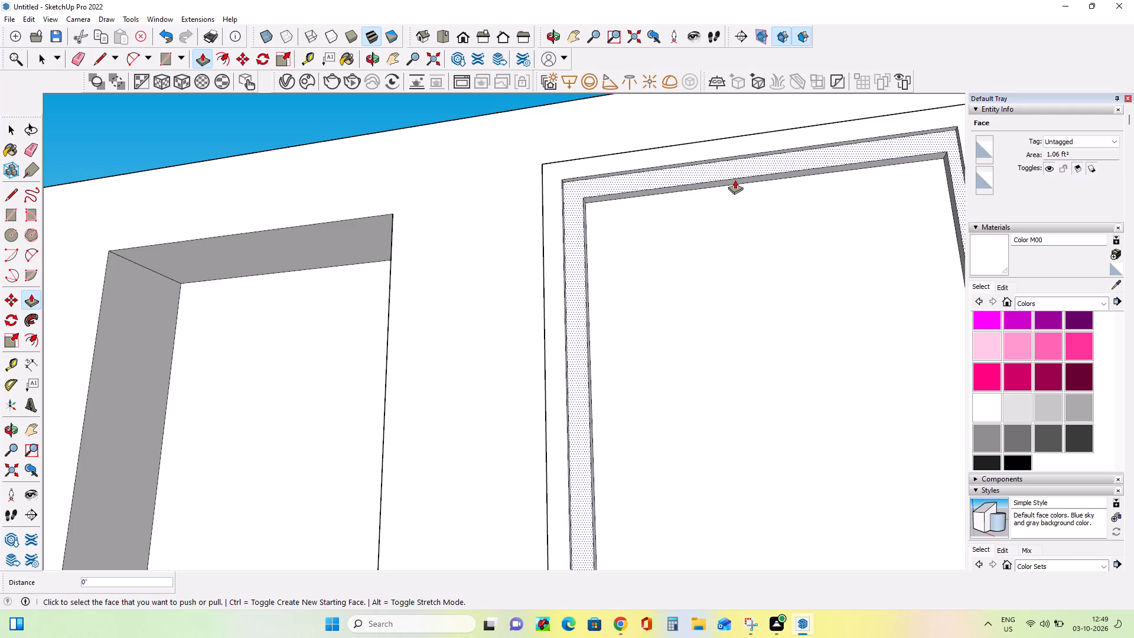
Thin the door frame's head by pushing its inner edge up about 11/16" and again 13/16", and its step edge up about 11/16".
{"action": "left_click", "coordinate": [735, 180]}
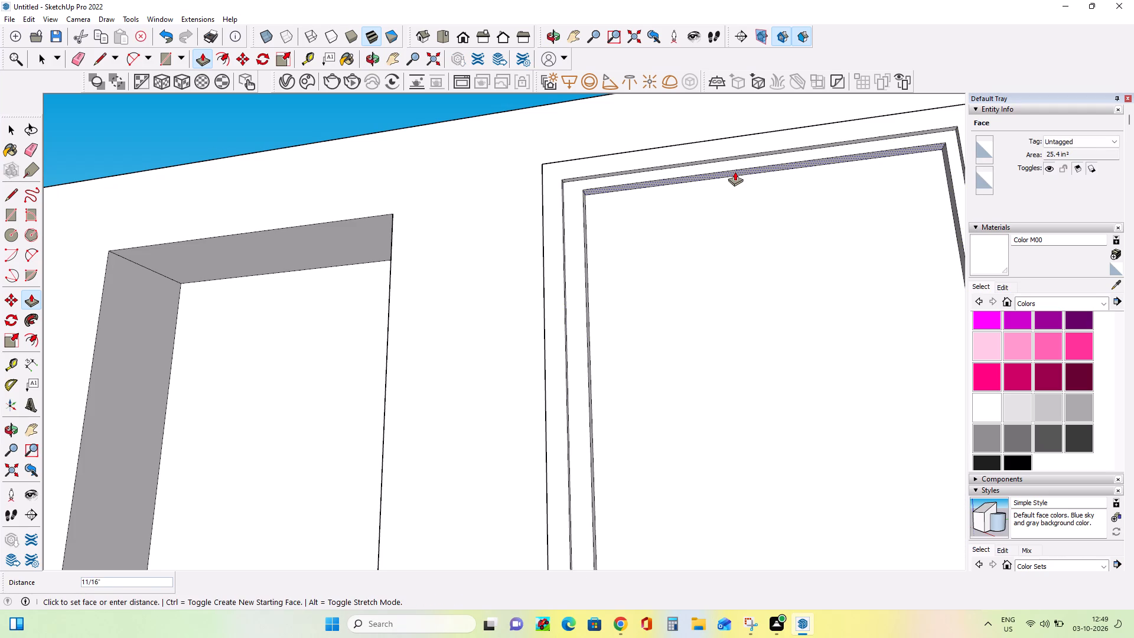
{"action": "left_click", "coordinate": [735, 171]}
{"action": "scroll", "coordinate": [731, 152], "scroll_direction": "up", "scroll_amount": 9}
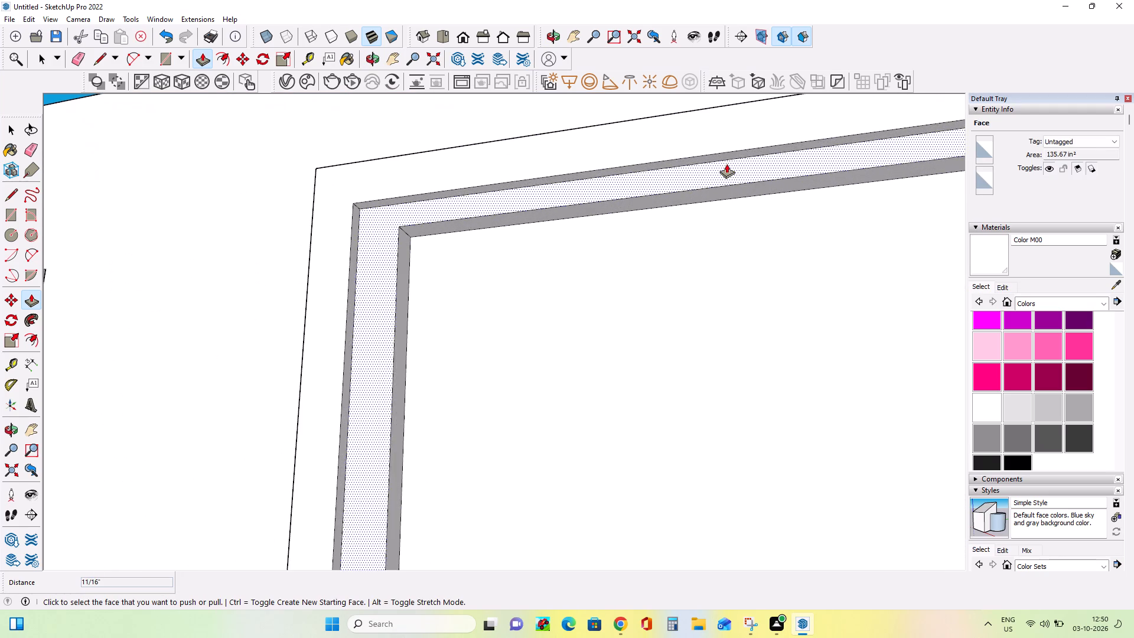
{"action": "left_click", "coordinate": [726, 153]}
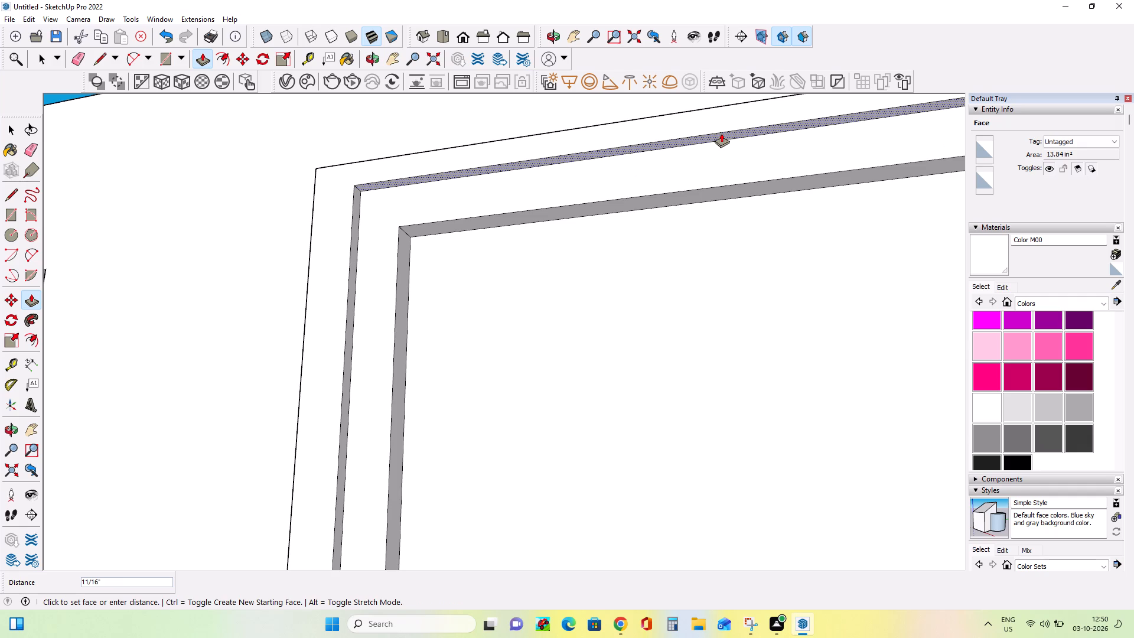
{"action": "left_click", "coordinate": [721, 133]}
{"action": "left_click", "coordinate": [729, 187]}
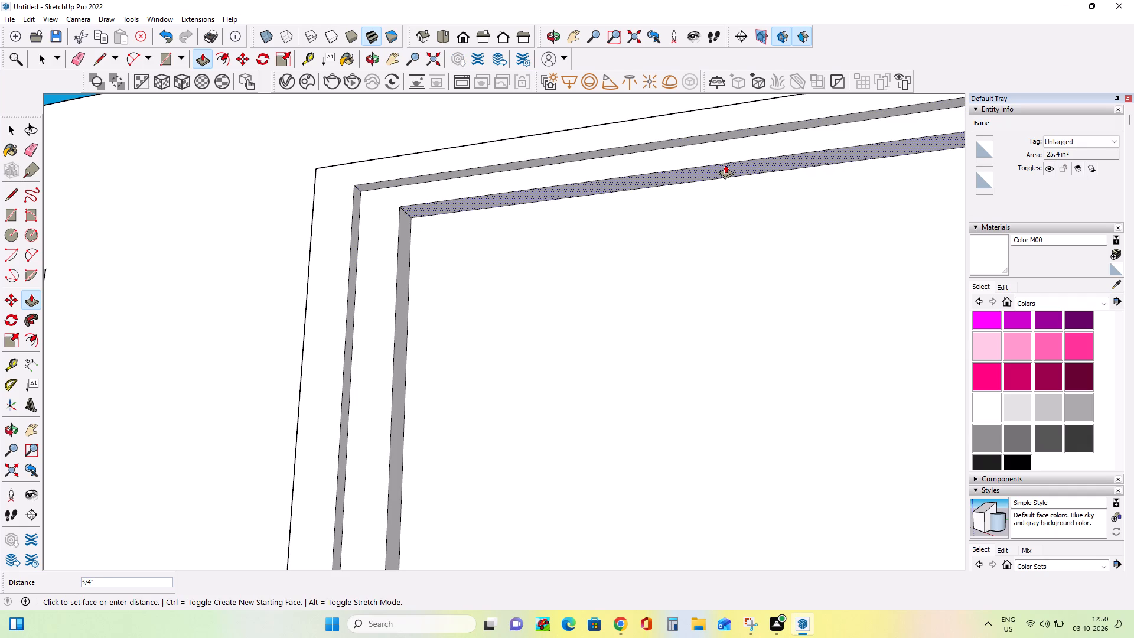
{"action": "left_click", "coordinate": [725, 164]}
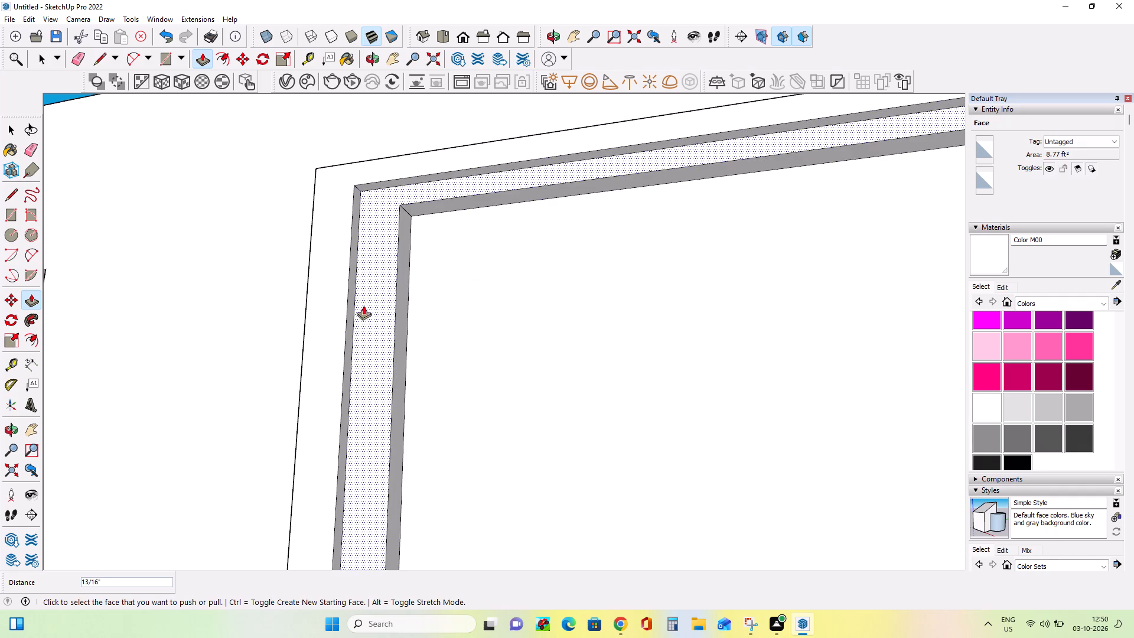
Thin the door frame's left jamb by pushing its step edge outward slightly and its inner edge outward about 1 1/2".
{"action": "left_click", "coordinate": [351, 318]}
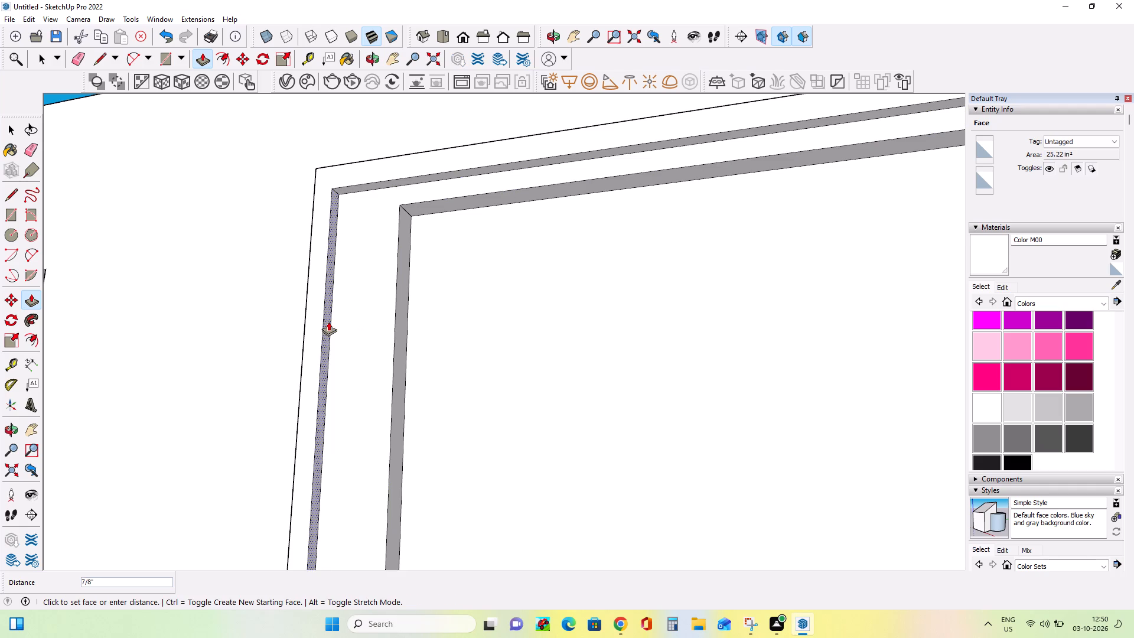
{"action": "left_click", "coordinate": [334, 323]}
{"action": "left_click", "coordinate": [400, 346]}
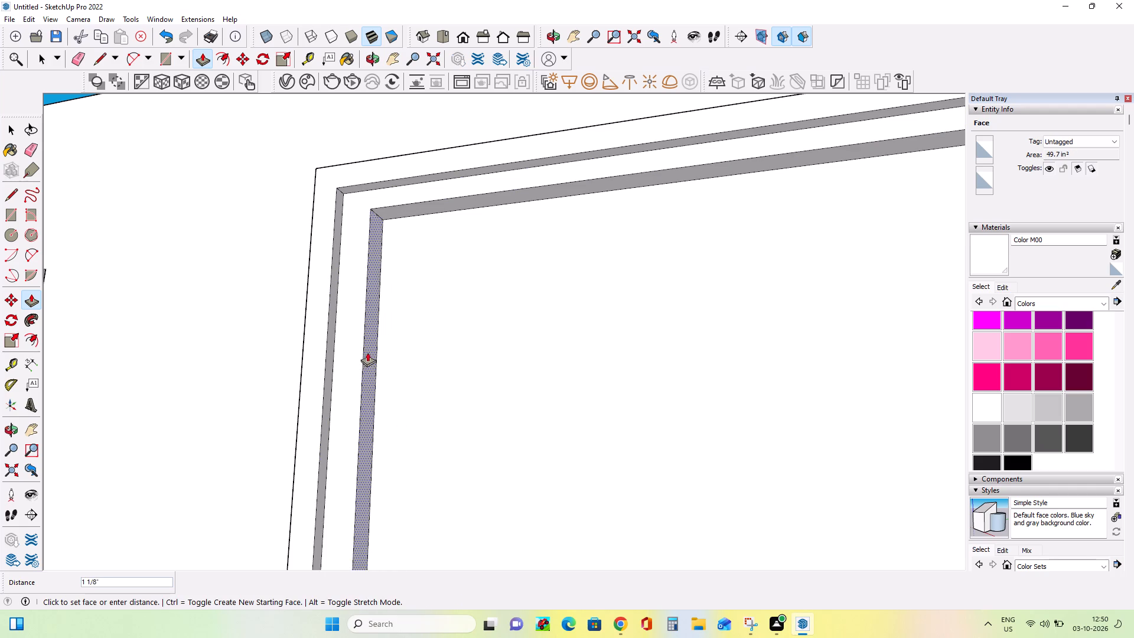
{"action": "left_click", "coordinate": [360, 354]}
Examine the upper storey and the whole facade alongside the reference image.
{"action": "scroll", "coordinate": [665, 309], "scroll_direction": "down", "scroll_amount": 4}
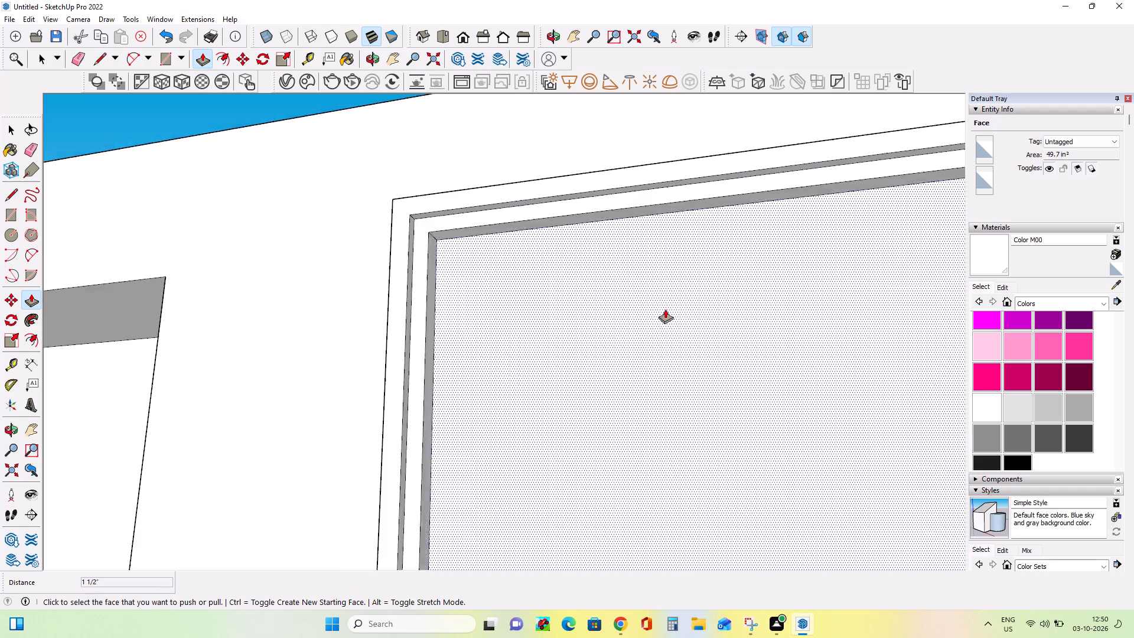
{"action": "scroll", "coordinate": [665, 309], "scroll_direction": "down", "scroll_amount": 16}
{"action": "middle_click_drag", "start_coordinate": [691, 362], "coordinate": [739, 467]}
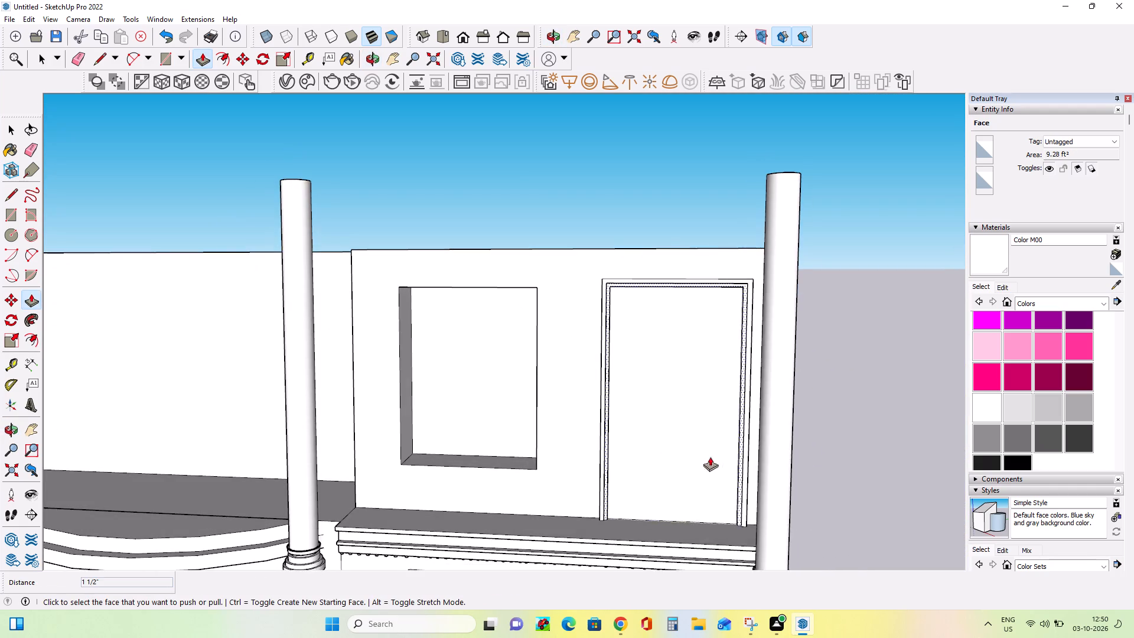
{"action": "scroll", "coordinate": [654, 453], "scroll_direction": "down", "scroll_amount": 5}
{"action": "middle_click_drag", "start_coordinate": [633, 461], "coordinate": [690, 469]}
{"action": "scroll", "coordinate": [746, 431], "scroll_direction": "down", "scroll_amount": 5}
{"action": "scroll", "coordinate": [793, 447], "scroll_direction": "down", "scroll_amount": 4}
{"action": "scroll", "coordinate": [502, 464], "scroll_direction": "up", "scroll_amount": 4}
{"action": "scroll", "coordinate": [569, 450], "scroll_direction": "down", "scroll_amount": 4}
{"action": "middle_click_drag", "start_coordinate": [581, 460], "coordinate": [585, 490]}
{"action": "scroll", "coordinate": [546, 498], "scroll_direction": "up", "scroll_amount": 2}
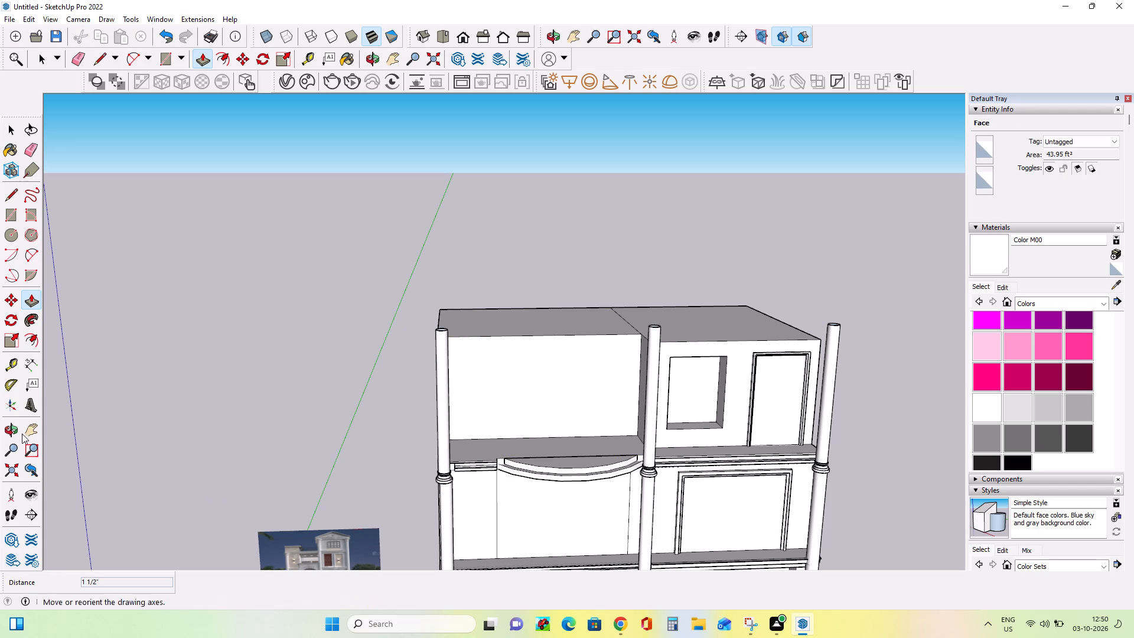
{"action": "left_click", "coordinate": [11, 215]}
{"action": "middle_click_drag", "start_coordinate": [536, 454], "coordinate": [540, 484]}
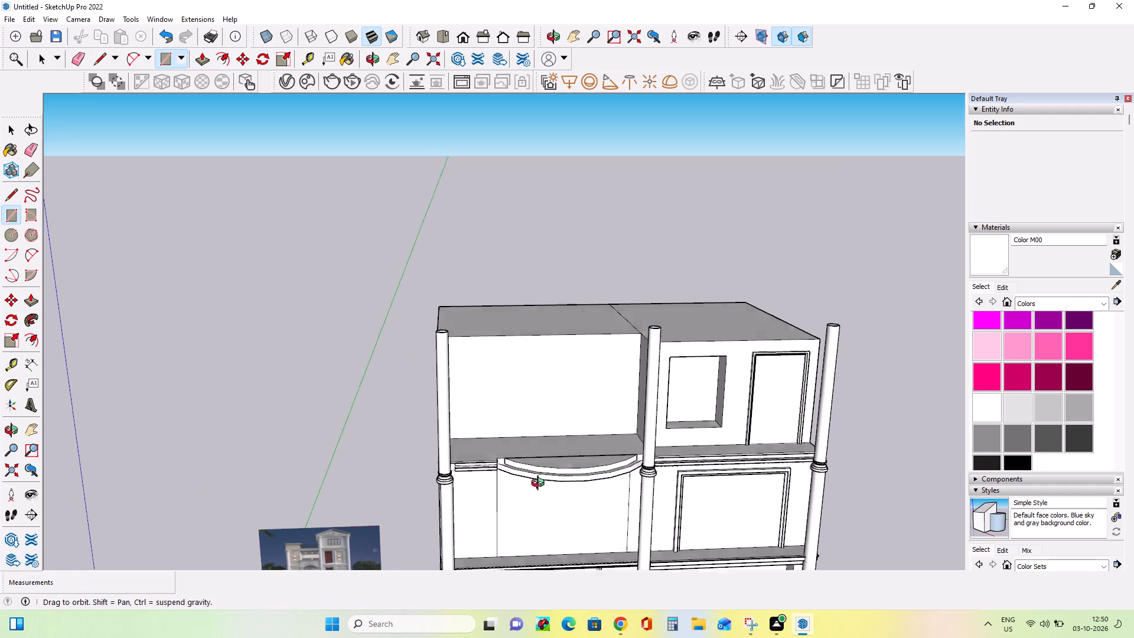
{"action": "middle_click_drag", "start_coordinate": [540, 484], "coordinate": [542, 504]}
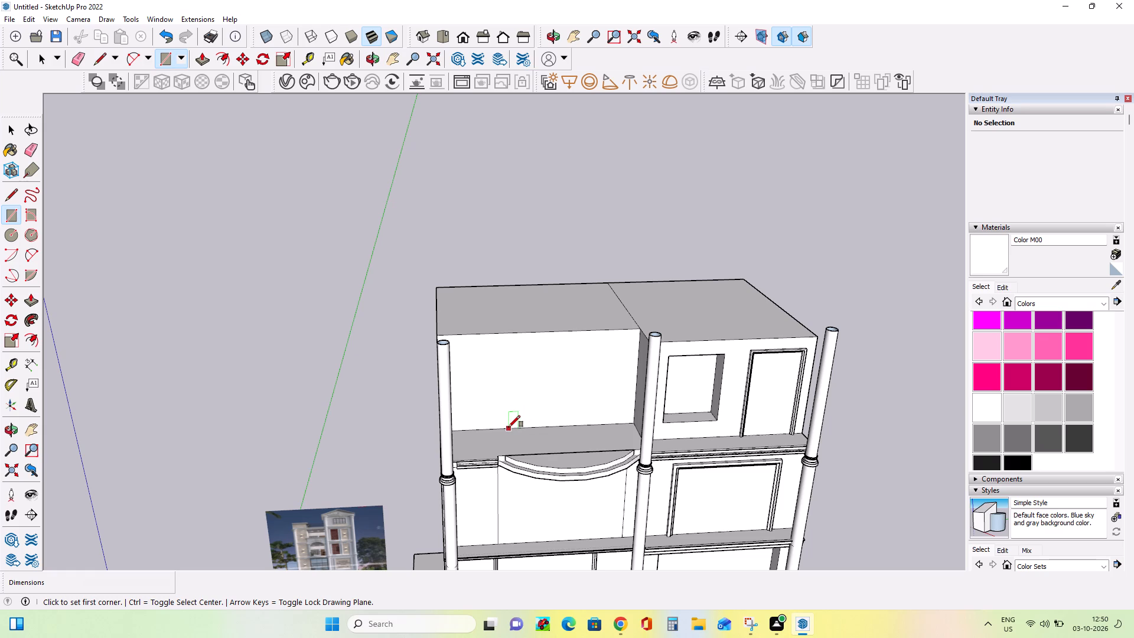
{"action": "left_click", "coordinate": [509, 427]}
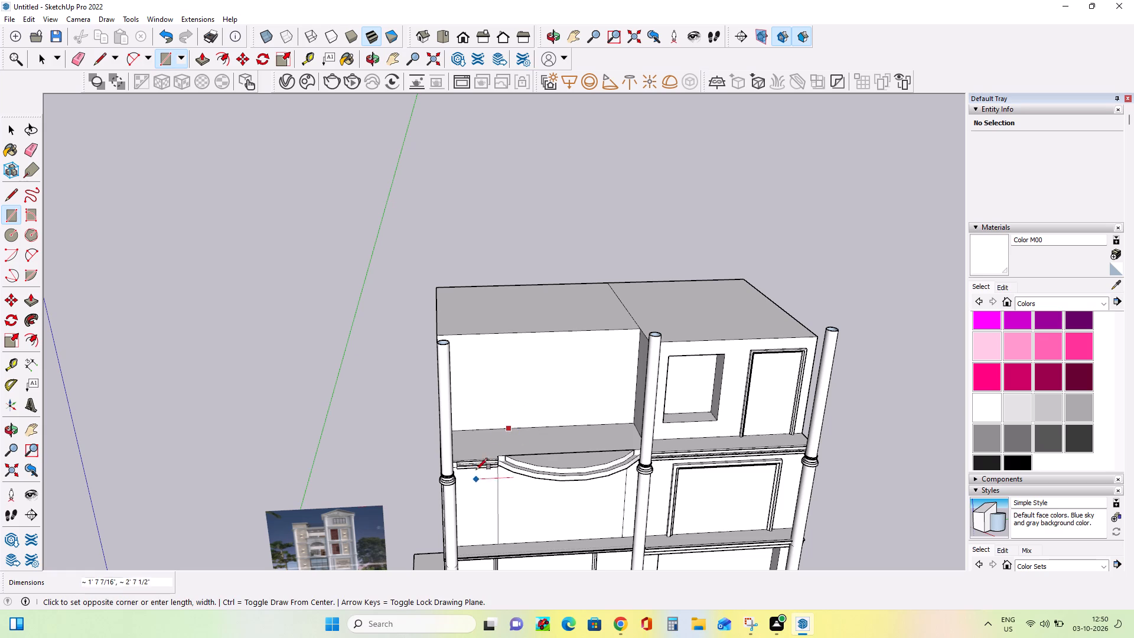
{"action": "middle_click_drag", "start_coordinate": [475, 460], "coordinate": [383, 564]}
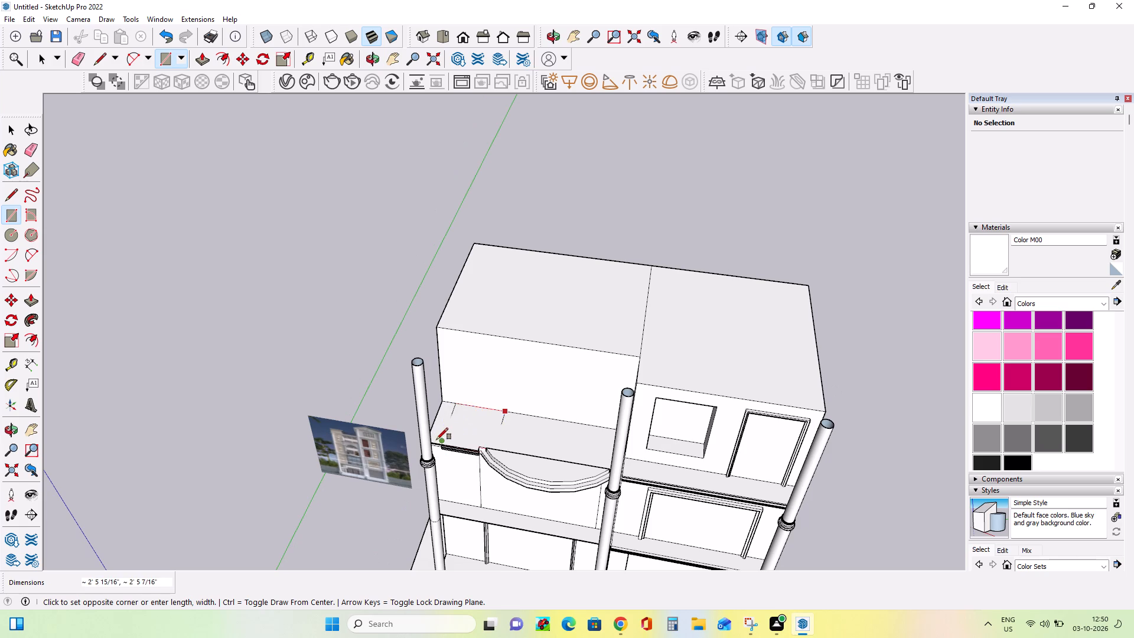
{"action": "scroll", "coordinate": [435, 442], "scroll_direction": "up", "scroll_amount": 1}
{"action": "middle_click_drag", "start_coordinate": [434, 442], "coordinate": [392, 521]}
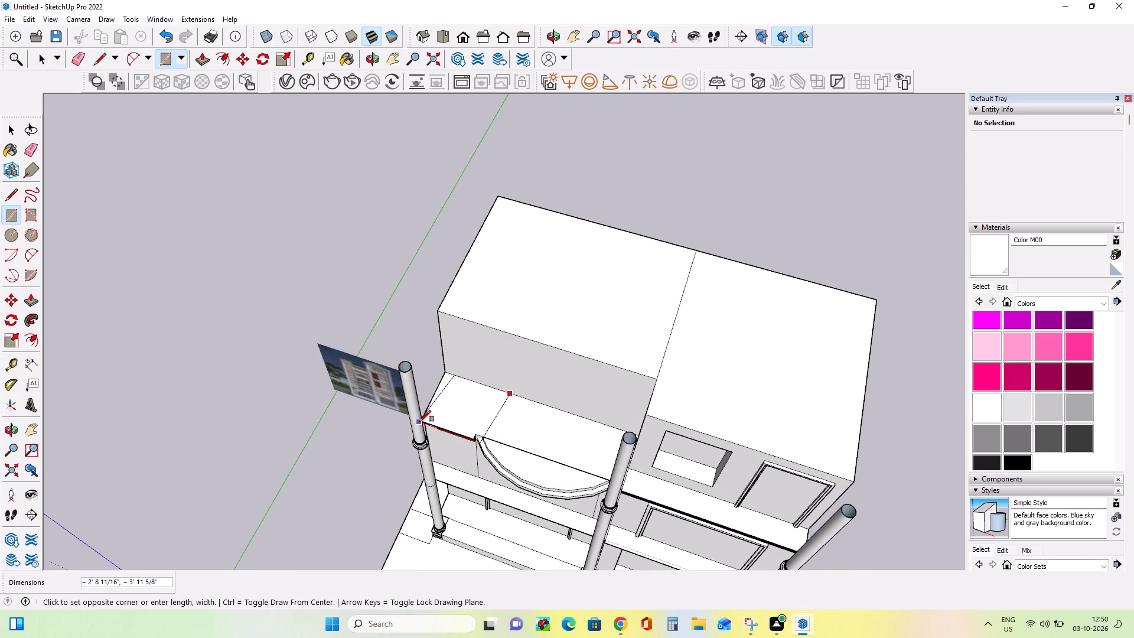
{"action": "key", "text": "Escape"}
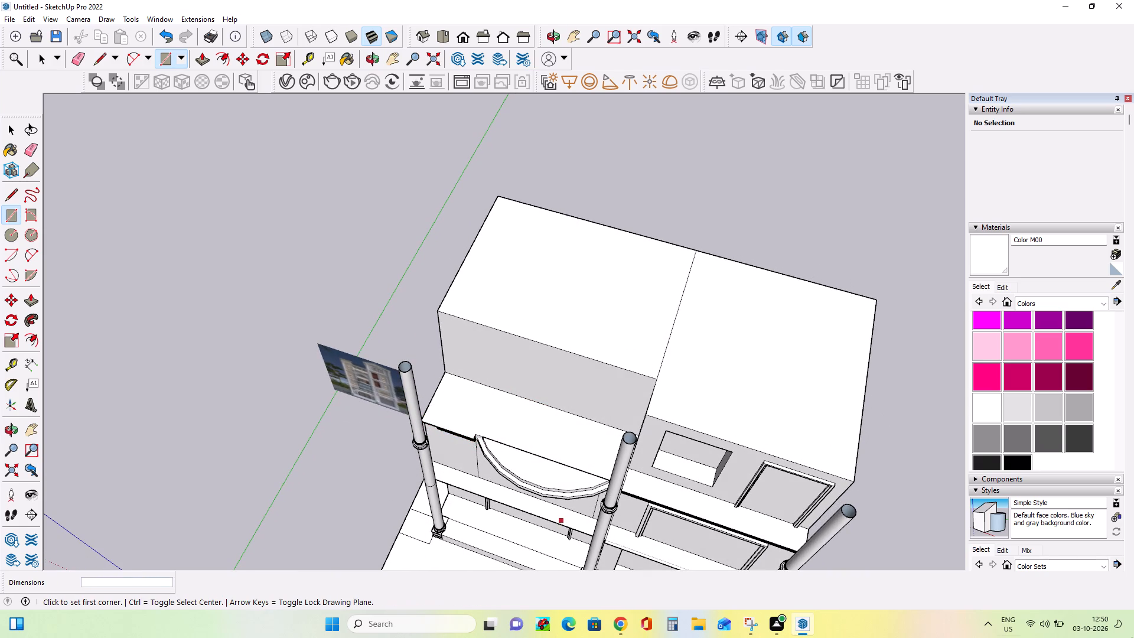
Draw a rectangle about 2' 11 7/8" by 2' 5 7/16" on the left bay's upper slab, from the wall's outer corner to the slab's front edge.
{"action": "left_click", "coordinate": [447, 373]}
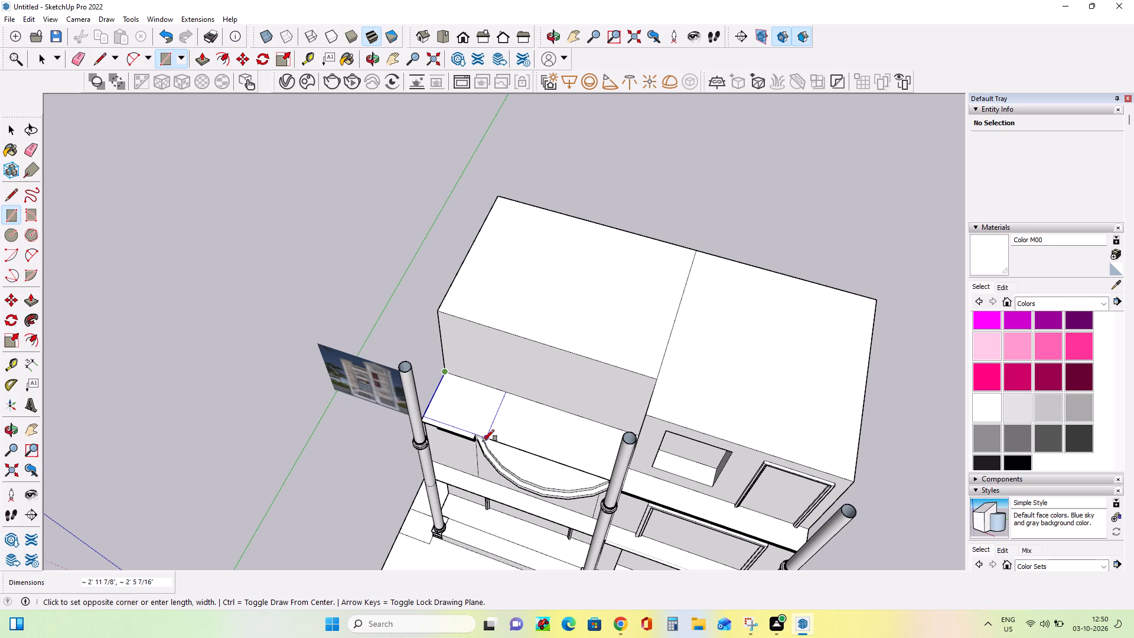
{"action": "left_click", "coordinate": [483, 441]}
Pull the rectangle on the left bay's slab up to the top of the upper wall to form a projecting block.
{"action": "middle_click_drag", "start_coordinate": [454, 458], "coordinate": [548, 424]}
{"action": "scroll", "coordinate": [507, 431], "scroll_direction": "up", "scroll_amount": 4}
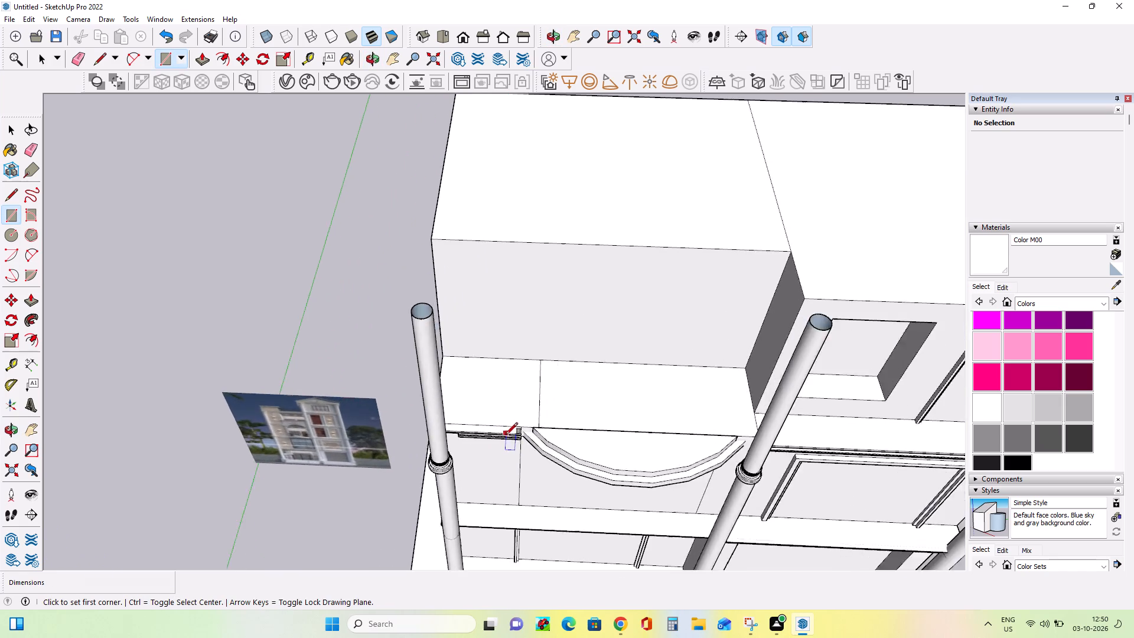
{"action": "scroll", "coordinate": [506, 434], "scroll_direction": "up", "scroll_amount": 9}
{"action": "middle_click_drag", "start_coordinate": [508, 436], "coordinate": [519, 473]}
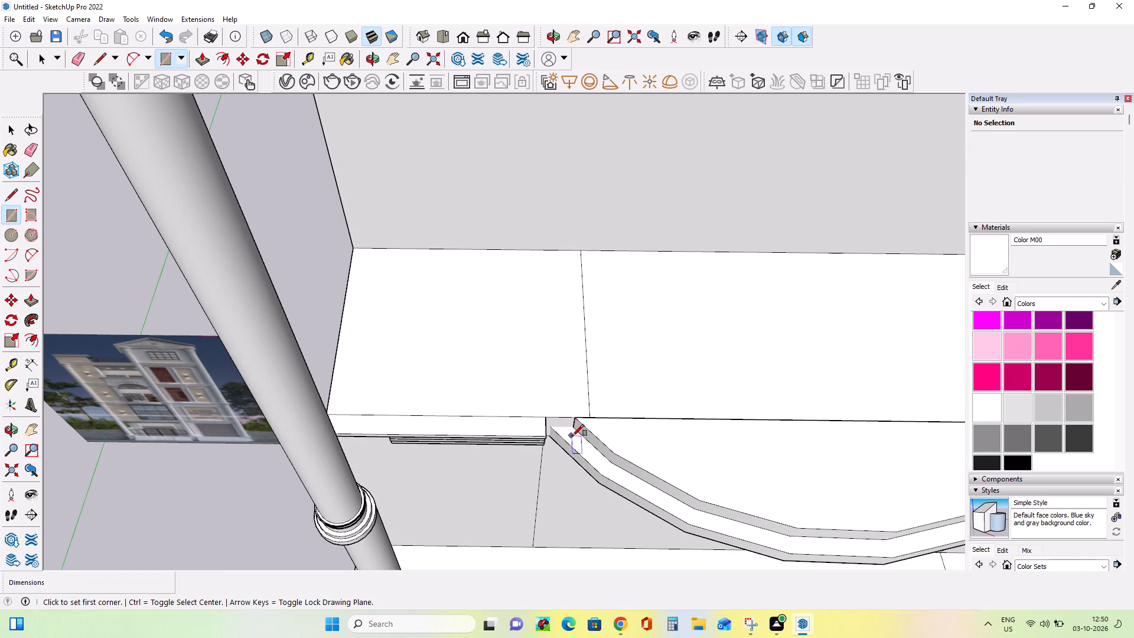
{"action": "scroll", "coordinate": [548, 421], "scroll_direction": "down", "scroll_amount": 12}
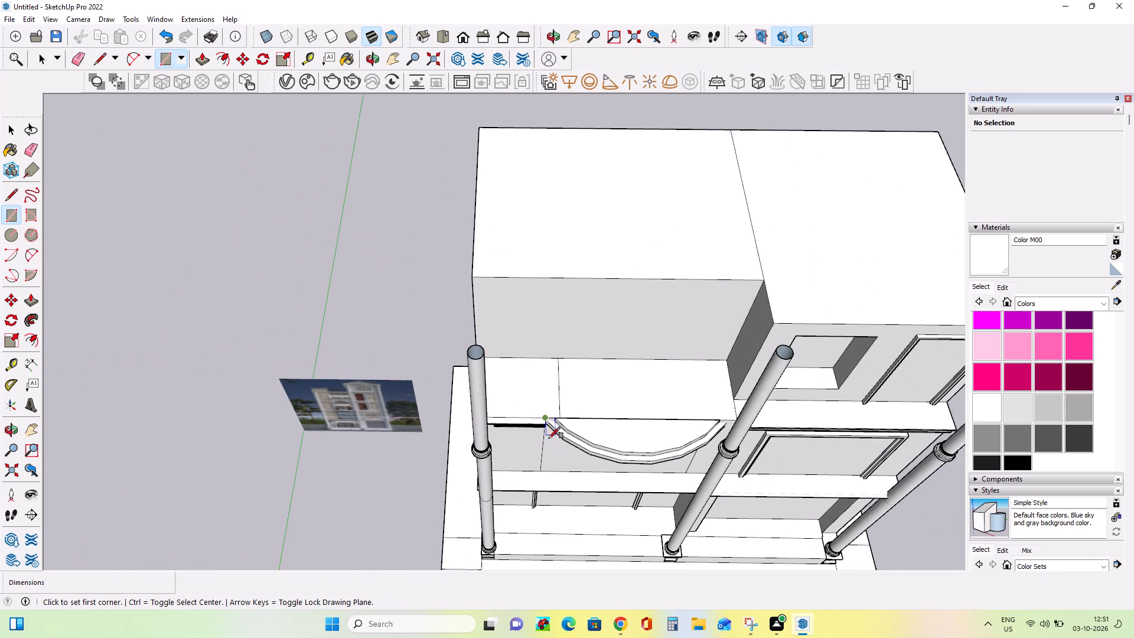
{"action": "middle_click_drag", "start_coordinate": [560, 457], "coordinate": [543, 344]}
{"action": "scroll", "coordinate": [536, 351], "scroll_direction": "up", "scroll_amount": 4}
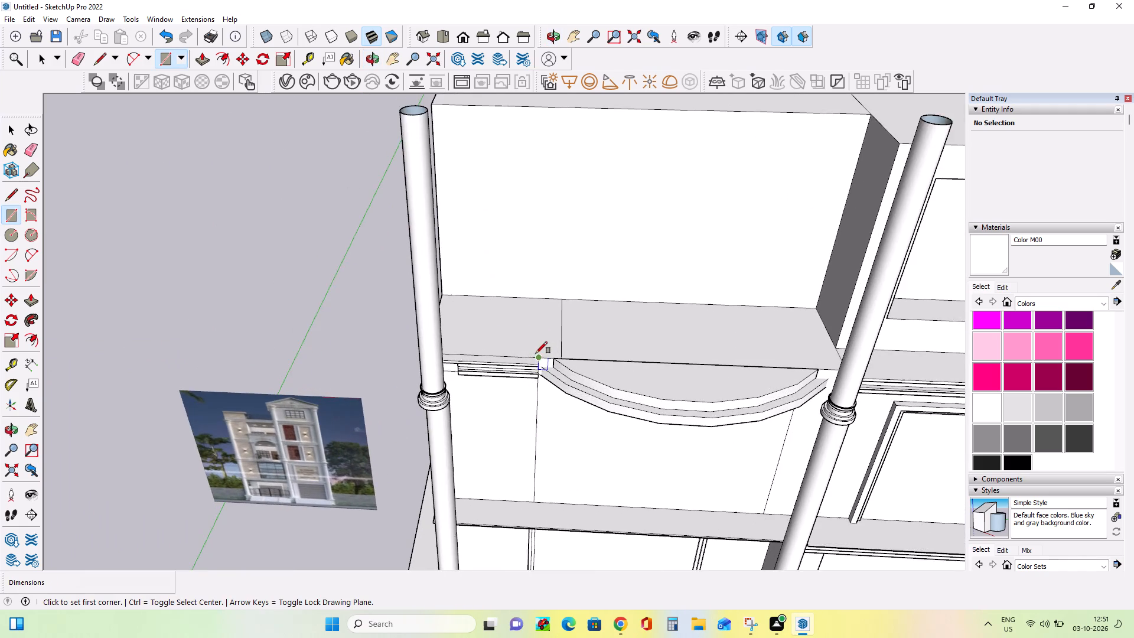
{"action": "middle_click_drag", "start_coordinate": [536, 353], "coordinate": [539, 383]}
{"action": "scroll", "coordinate": [499, 383], "scroll_direction": "down", "scroll_amount": 4}
{"action": "middle_click_drag", "start_coordinate": [569, 374], "coordinate": [583, 339]}
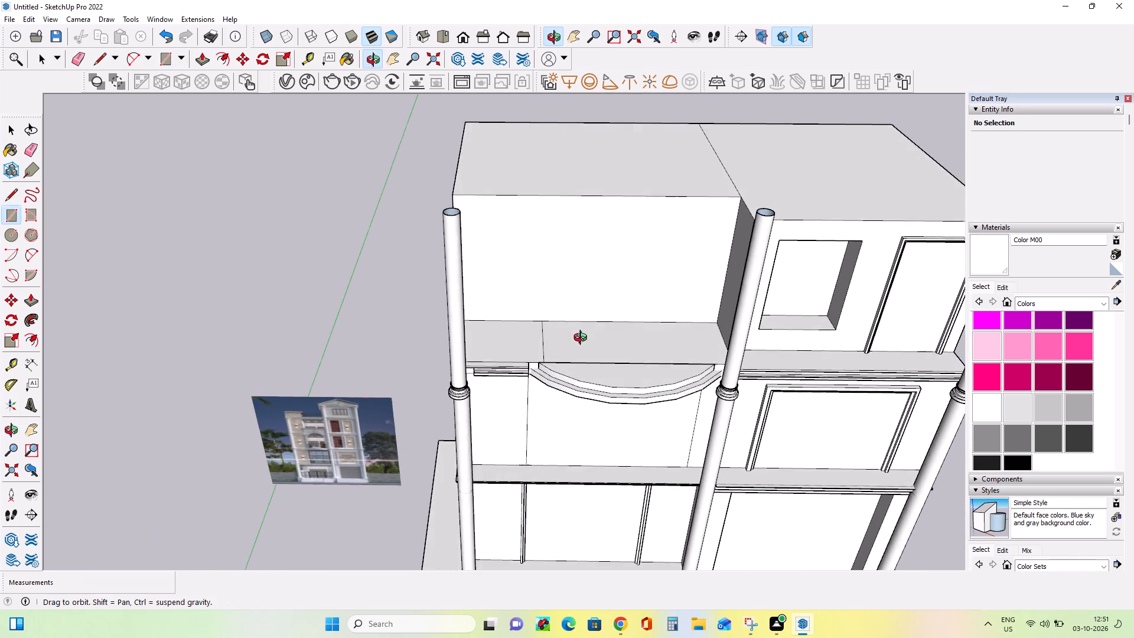
{"action": "middle_click_drag", "start_coordinate": [583, 339], "coordinate": [611, 330]}
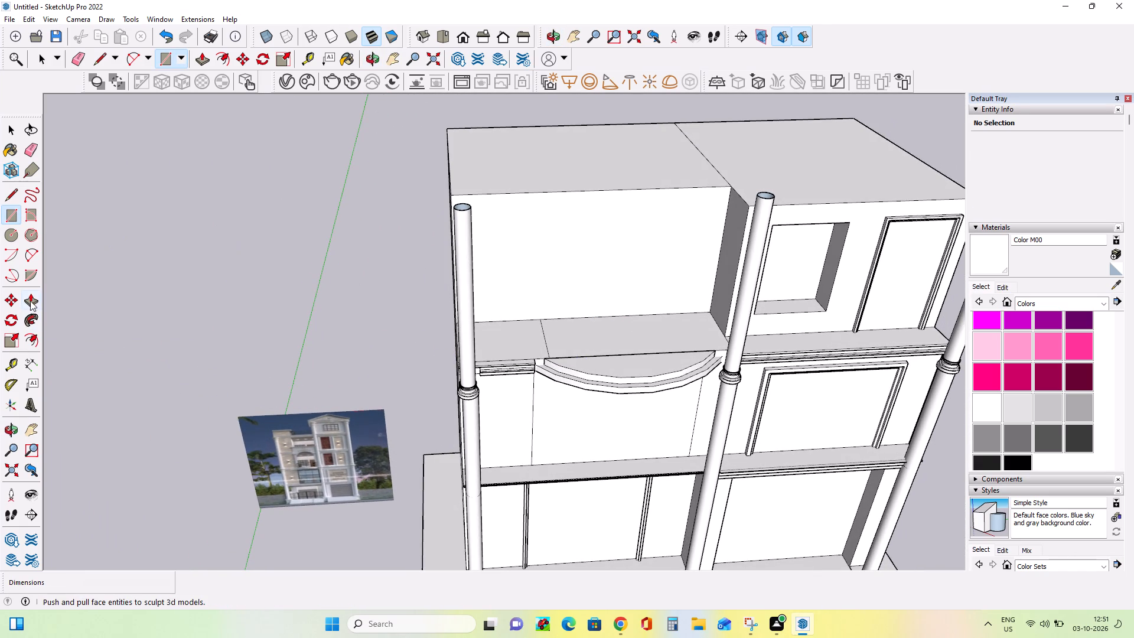
{"action": "left_click", "coordinate": [30, 300]}
{"action": "left_click", "coordinate": [516, 351]}
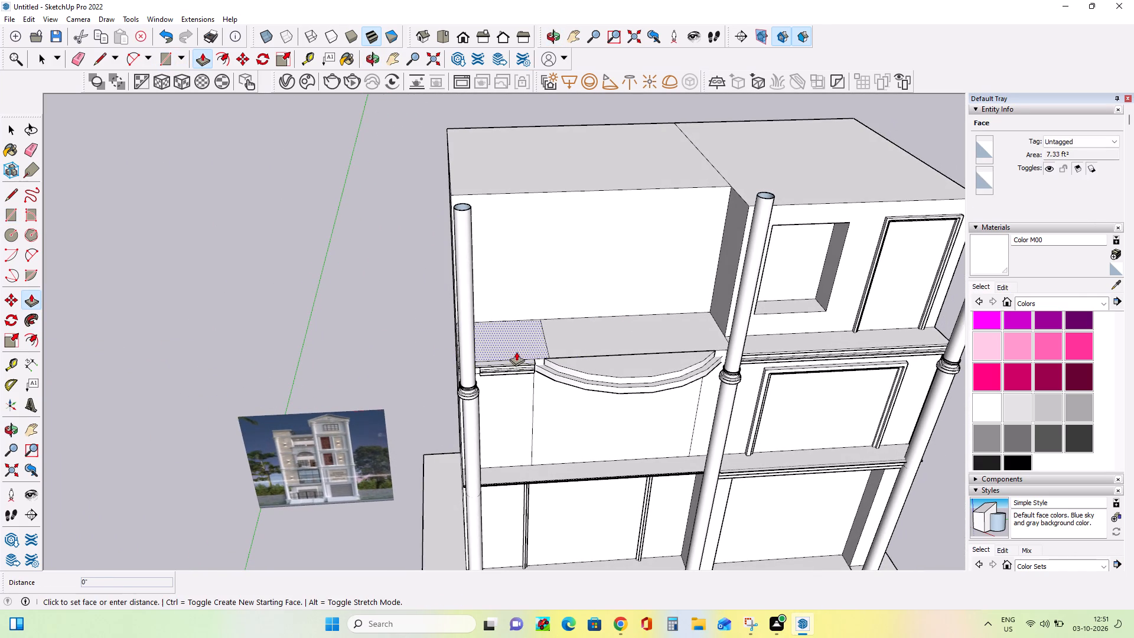
{"action": "left_click", "coordinate": [579, 181]}
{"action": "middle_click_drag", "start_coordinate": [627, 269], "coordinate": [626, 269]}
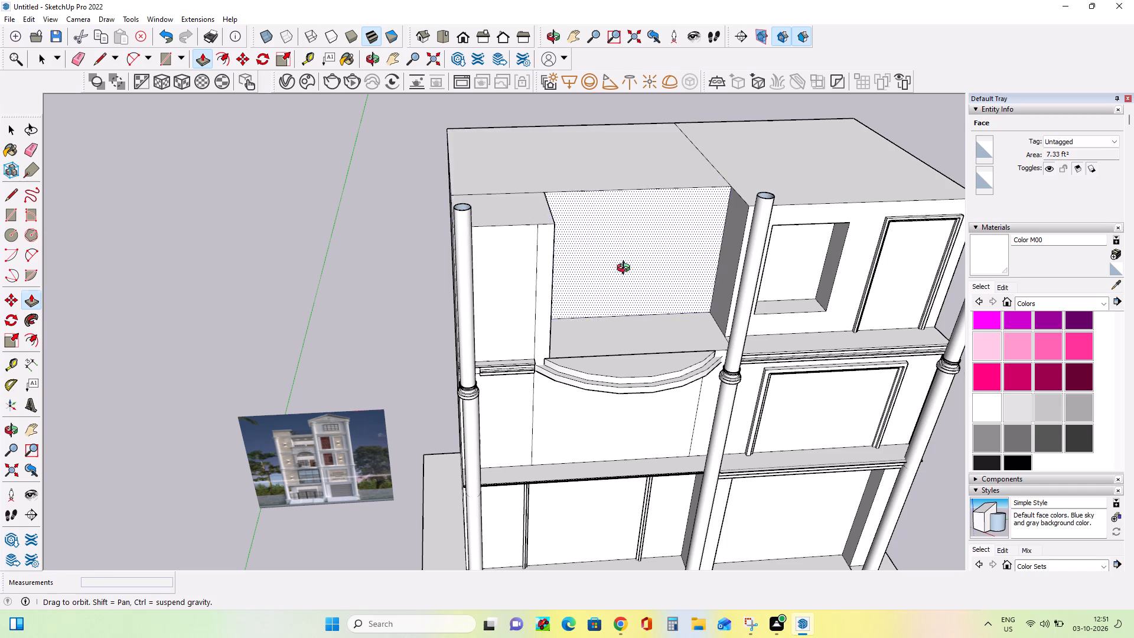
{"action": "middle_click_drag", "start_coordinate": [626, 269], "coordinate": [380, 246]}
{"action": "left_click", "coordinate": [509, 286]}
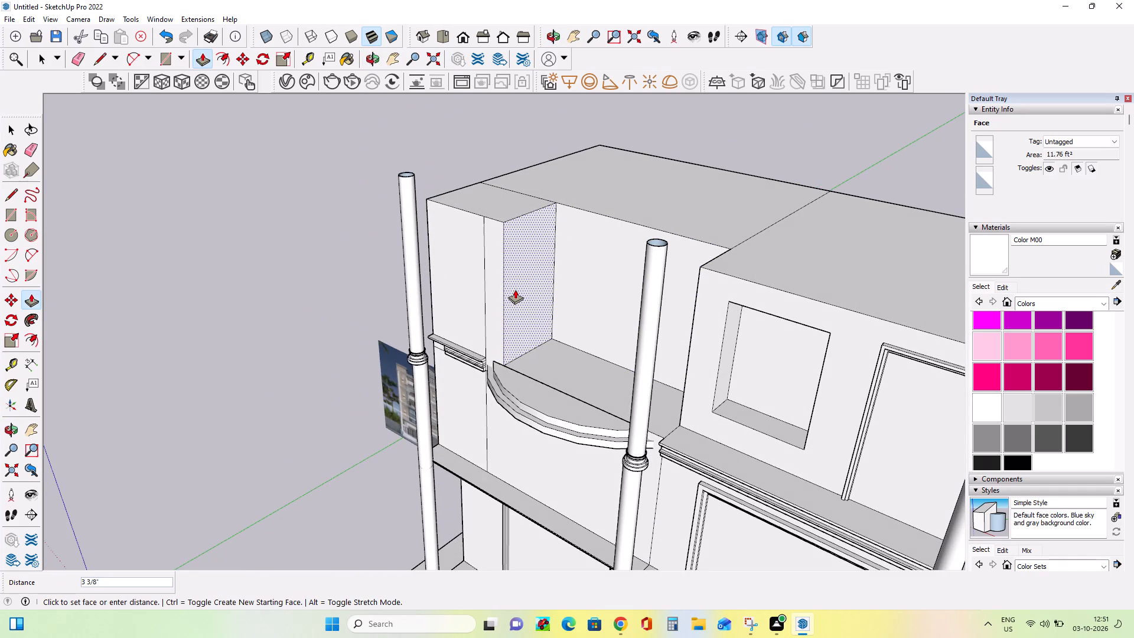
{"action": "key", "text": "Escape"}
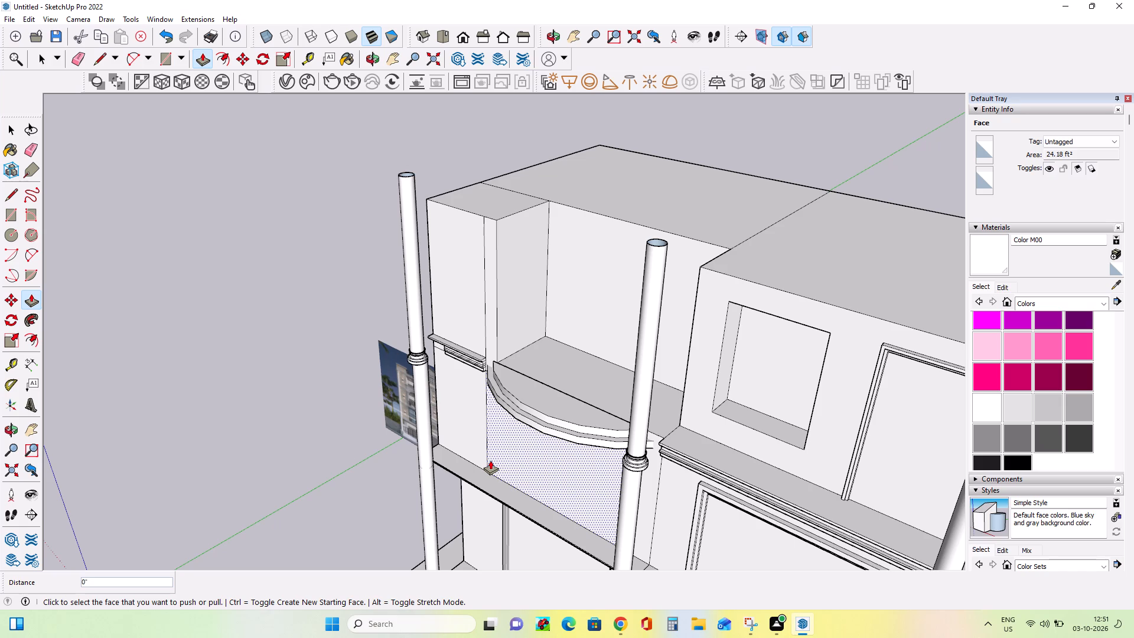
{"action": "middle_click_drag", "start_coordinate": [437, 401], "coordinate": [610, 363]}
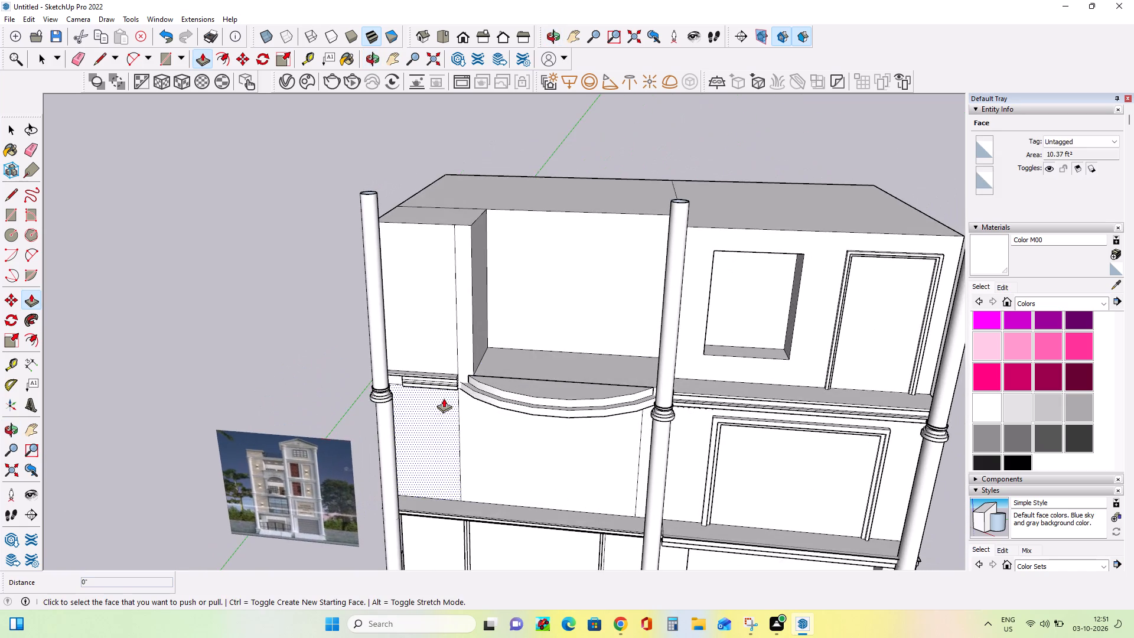
Erase the leftover vertical seam line on the front of the left bay's projecting block.
{"action": "scroll", "coordinate": [444, 399], "scroll_direction": "up", "scroll_amount": 3}
{"action": "middle_click_drag", "start_coordinate": [470, 399], "coordinate": [514, 398]}
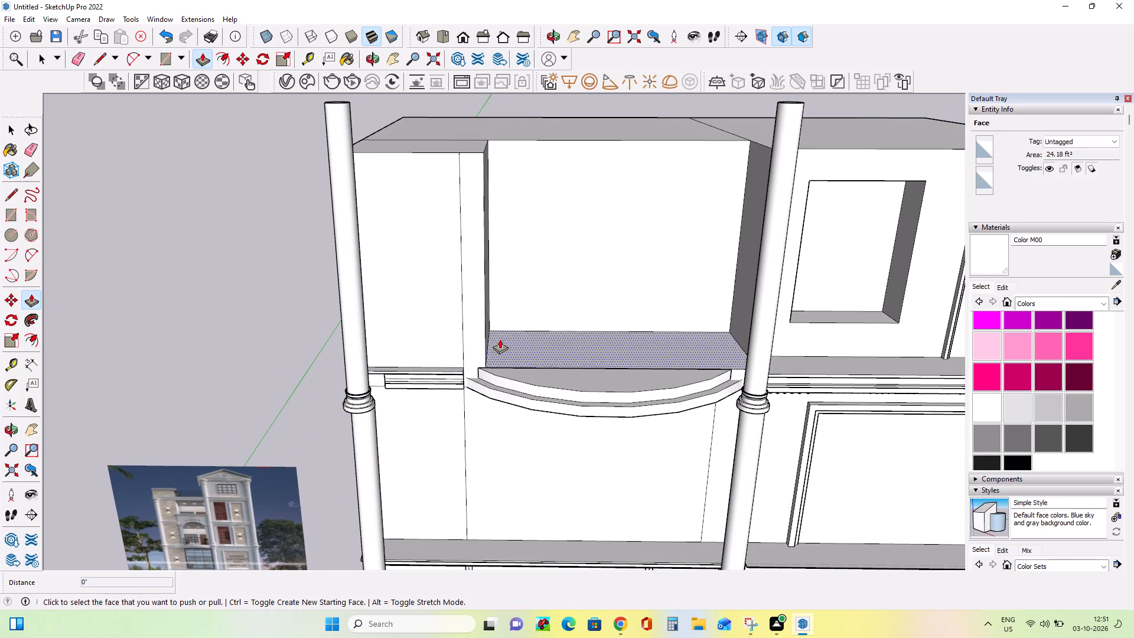
{"action": "left_click", "coordinate": [34, 151]}
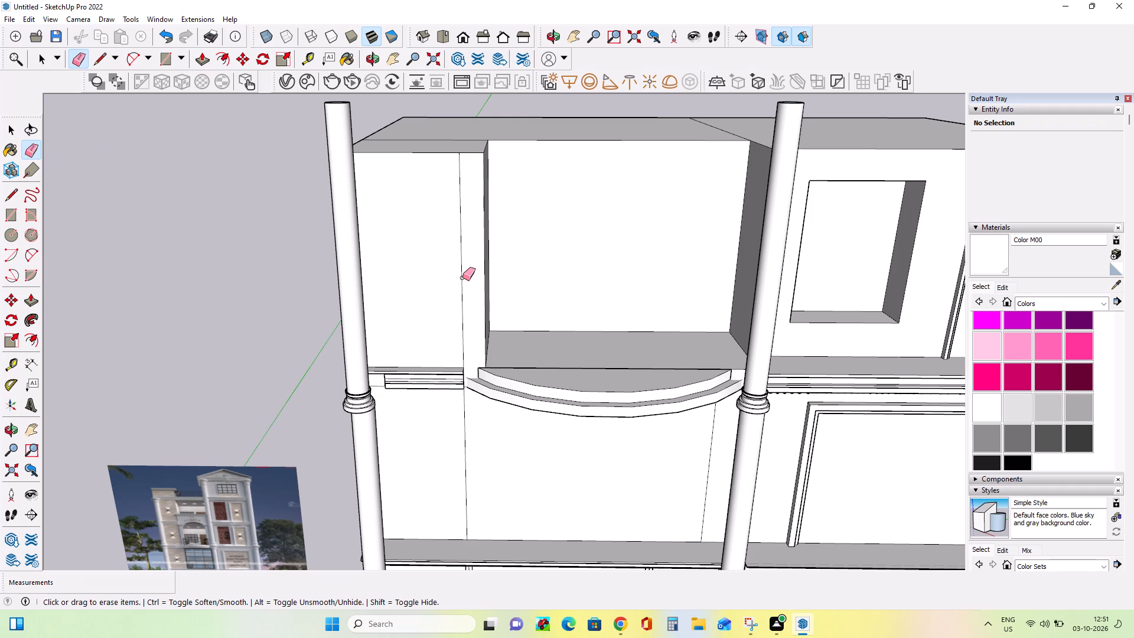
{"action": "left_click", "coordinate": [462, 278]}
{"action": "middle_click_drag", "start_coordinate": [503, 302], "coordinate": [431, 347]}
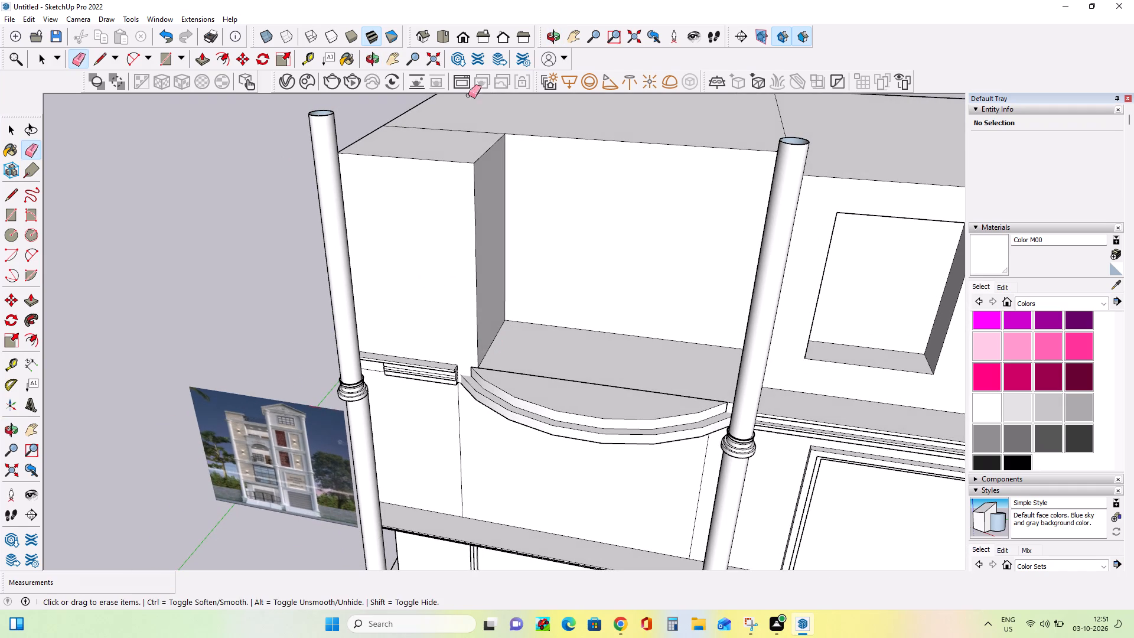
Narrow the projecting block by pushing its recess-side face in 6 1/8".
{"action": "left_click", "coordinate": [28, 295]}
{"action": "middle_click_drag", "start_coordinate": [481, 331], "coordinate": [461, 337]}
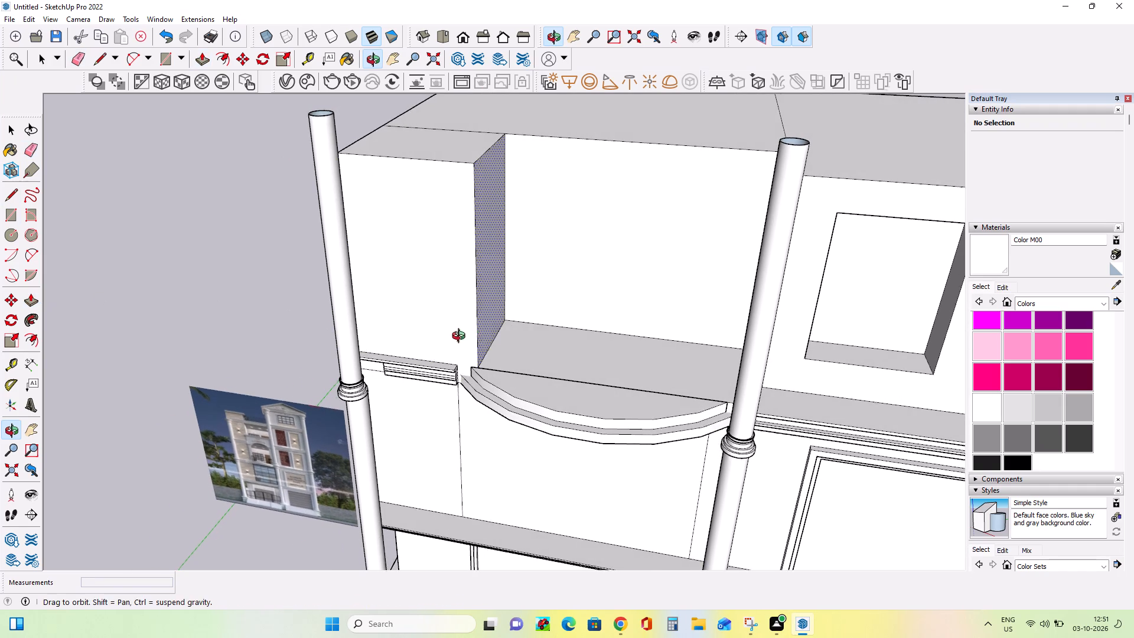
{"action": "middle_click_drag", "start_coordinate": [461, 337], "coordinate": [412, 339]}
{"action": "left_click", "coordinate": [493, 308]}
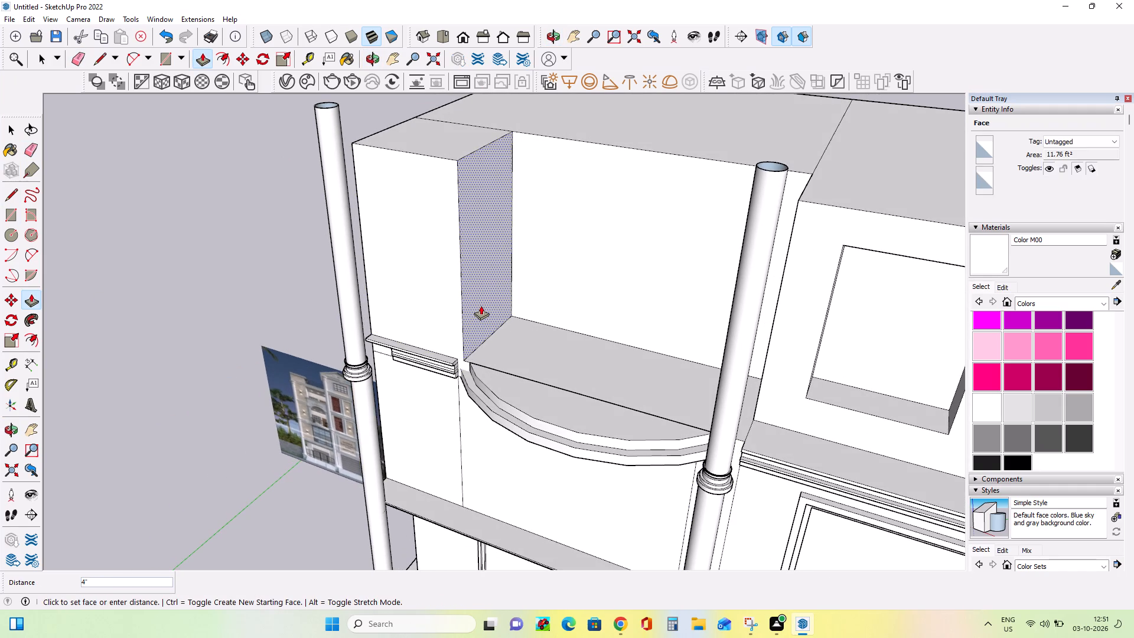
{"action": "left_click", "coordinate": [474, 304]}
{"action": "middle_click_drag", "start_coordinate": [494, 349], "coordinate": [522, 349]}
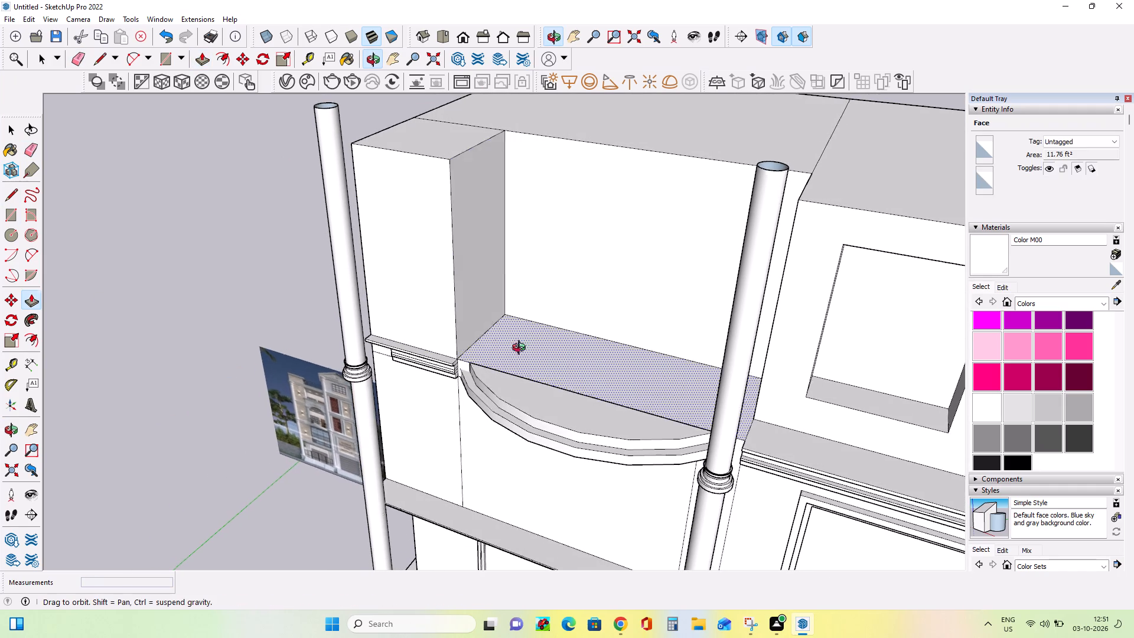
{"action": "middle_click_drag", "start_coordinate": [522, 349], "coordinate": [612, 302]}
Build a slim pillar beside the block's front corner from an 8 3/4" by 4 3/8" rectangle on the slab, raised 4' 3 5/8".
{"action": "middle_click_drag", "start_coordinate": [389, 314], "coordinate": [429, 317]}
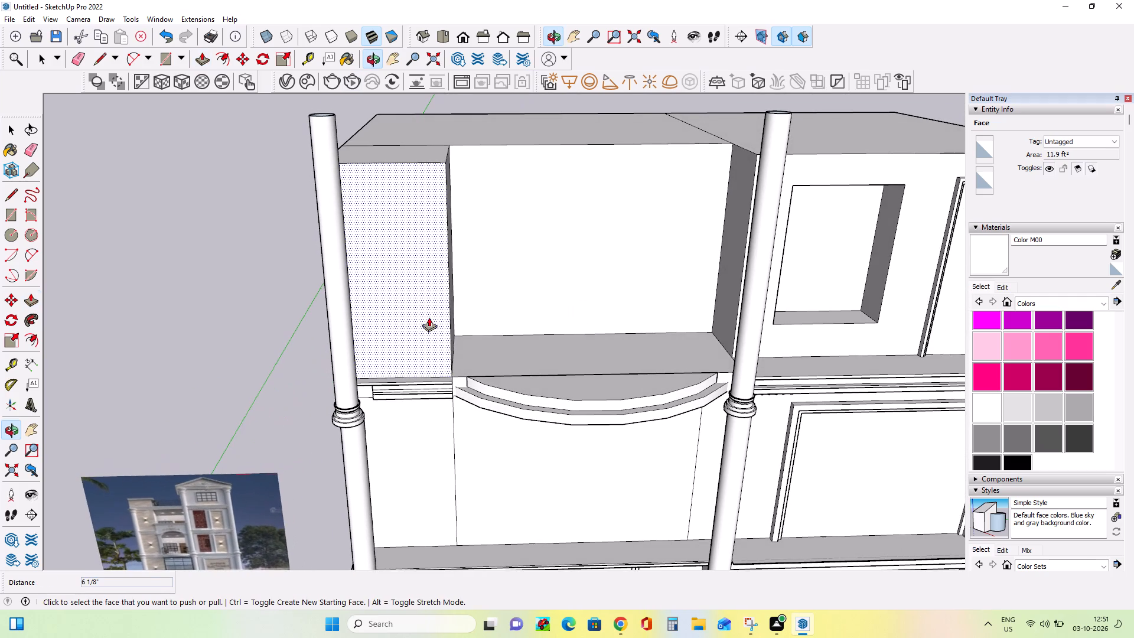
{"action": "left_click", "coordinate": [8, 218]}
{"action": "middle_click_drag", "start_coordinate": [506, 406], "coordinate": [464, 455]}
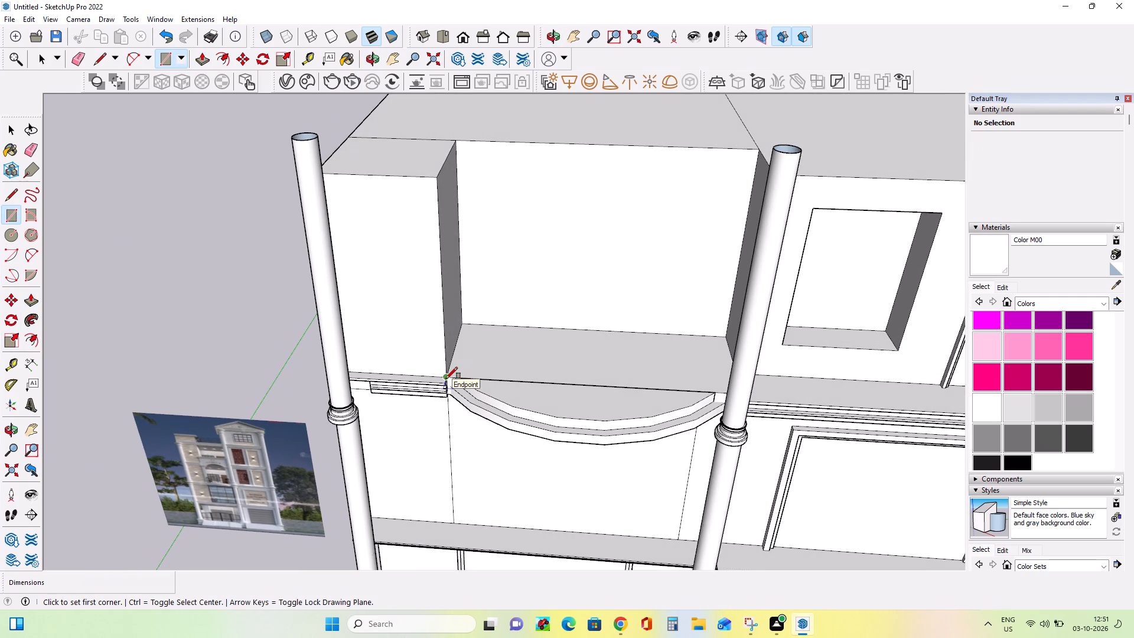
{"action": "left_click", "coordinate": [446, 379]}
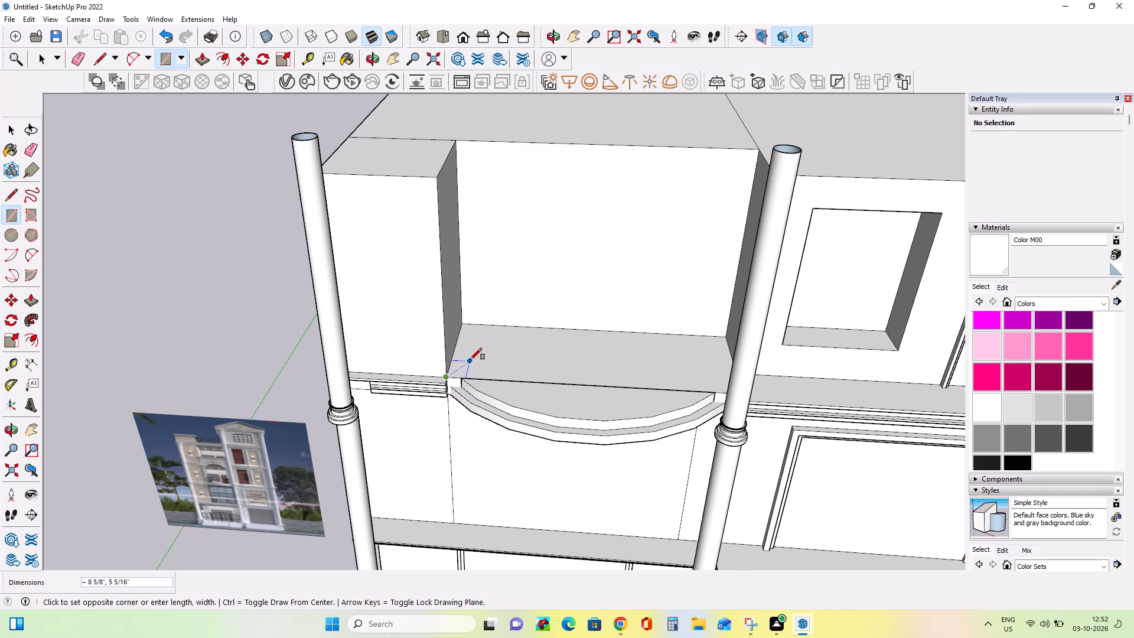
{"action": "left_click", "coordinate": [467, 361]}
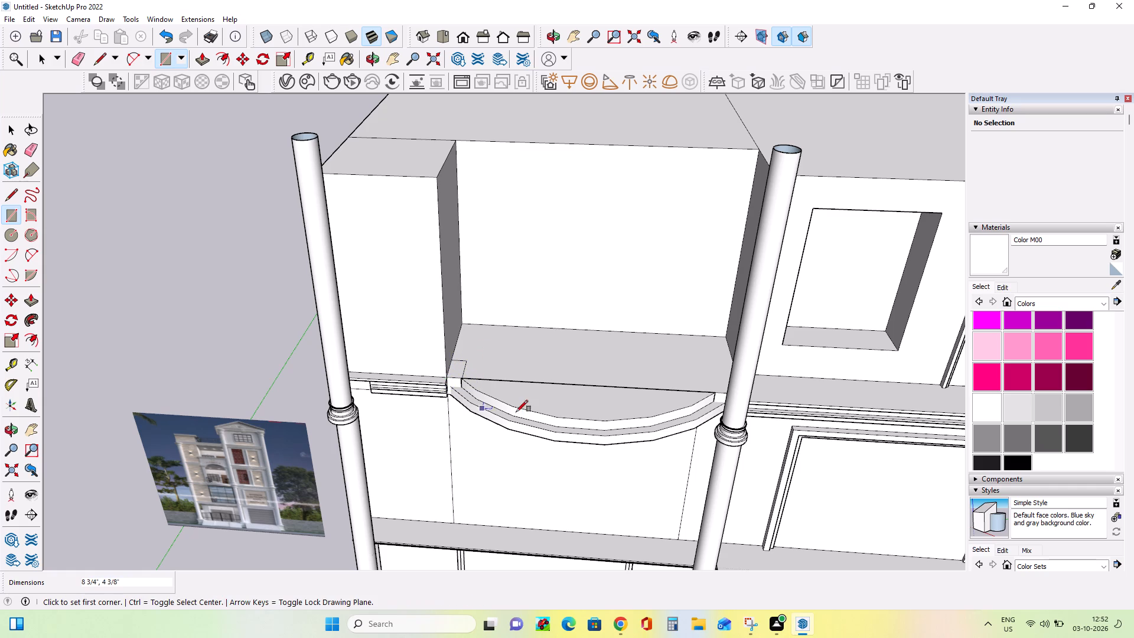
{"action": "left_click", "coordinate": [28, 303]}
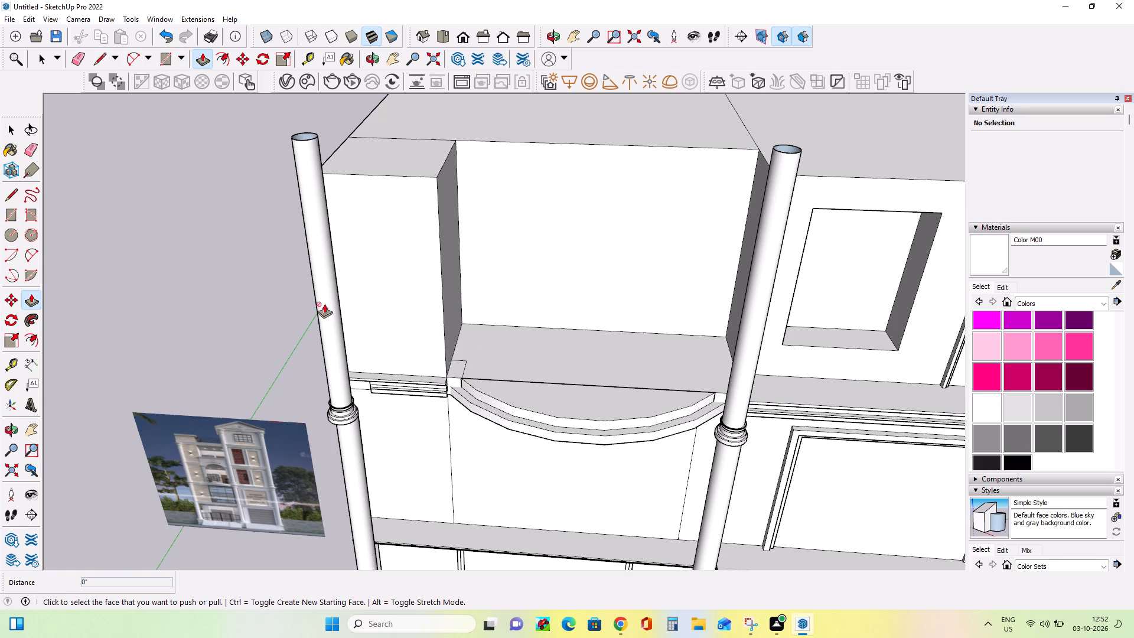
{"action": "left_click", "coordinate": [454, 363]}
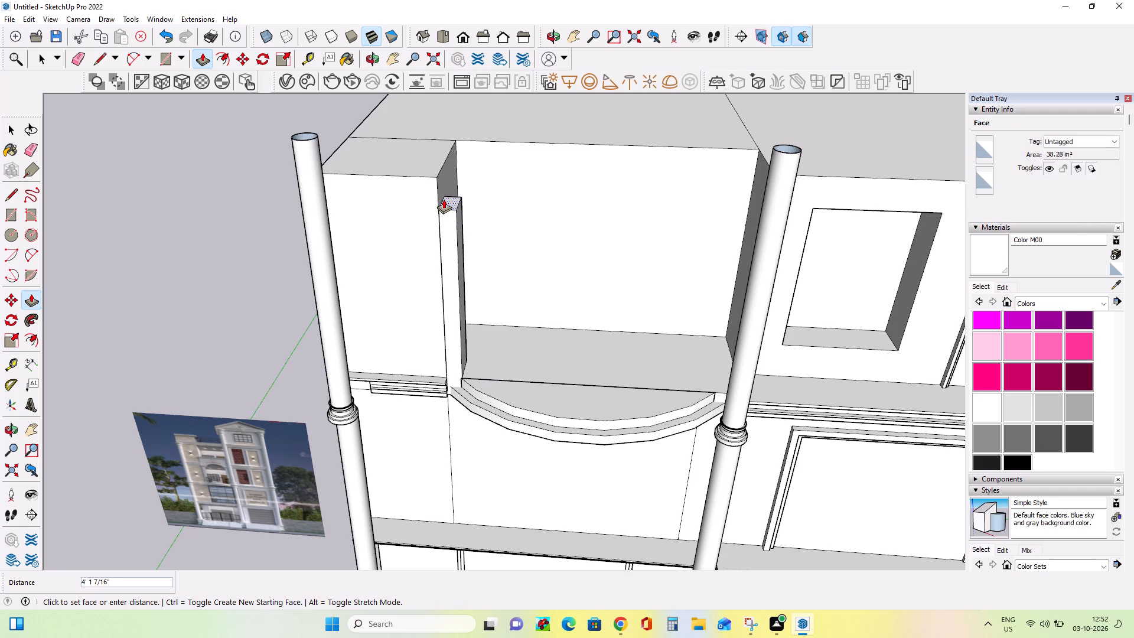
{"action": "double_click", "coordinate": [444, 191]}
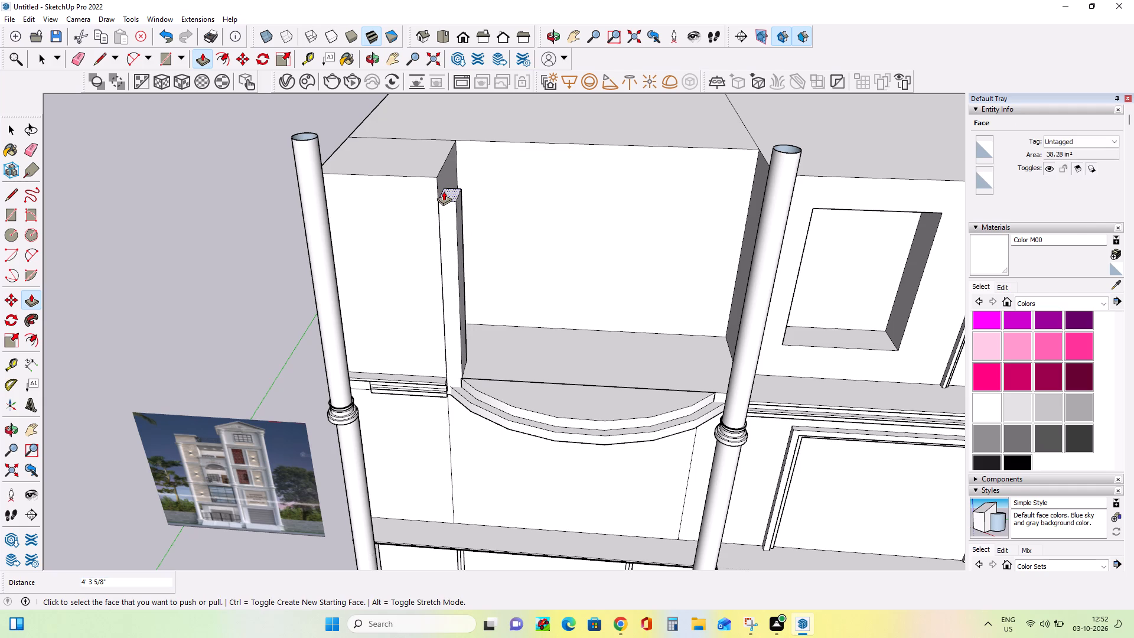
Widen the slim pillar by pulling its recess-side face out 7/8".
{"action": "middle_click_drag", "start_coordinate": [552, 320], "coordinate": [549, 342]}
{"action": "scroll", "coordinate": [479, 289], "scroll_direction": "up", "scroll_amount": 3}
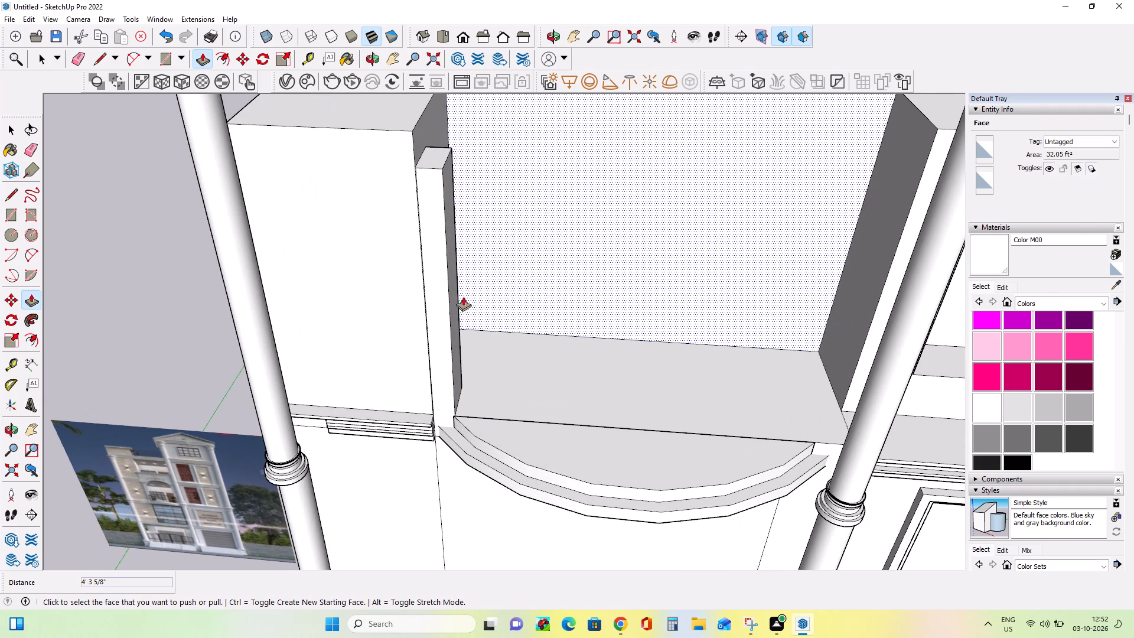
{"action": "middle_click_drag", "start_coordinate": [482, 325], "coordinate": [430, 329]}
{"action": "middle_click", "coordinate": [430, 329]}
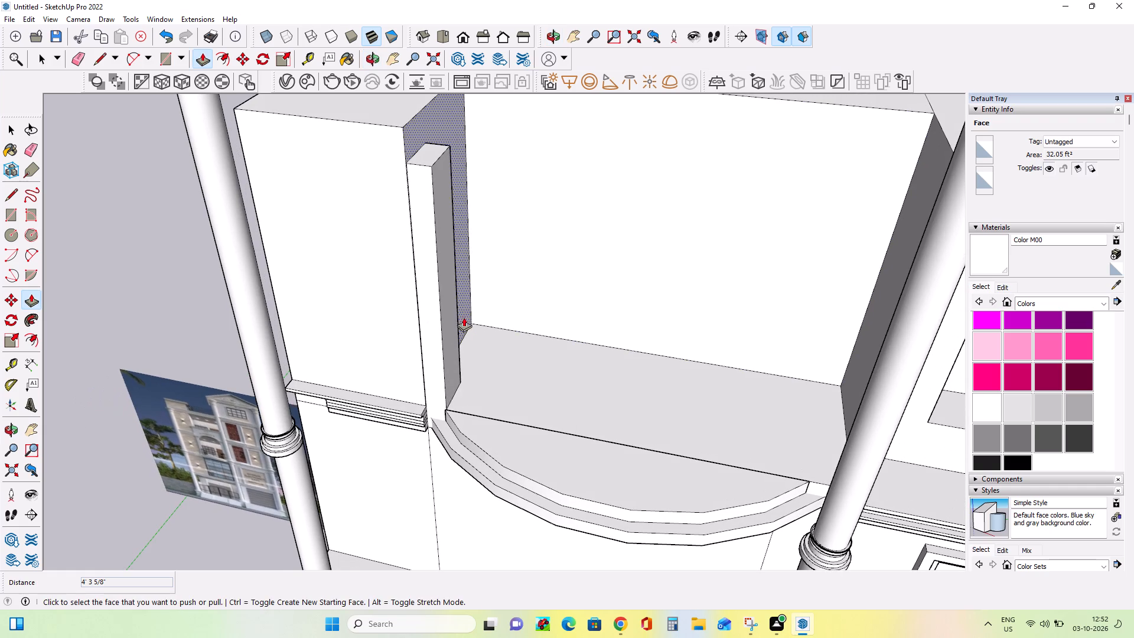
{"action": "left_click", "coordinate": [451, 334]}
{"action": "left_click", "coordinate": [455, 336]}
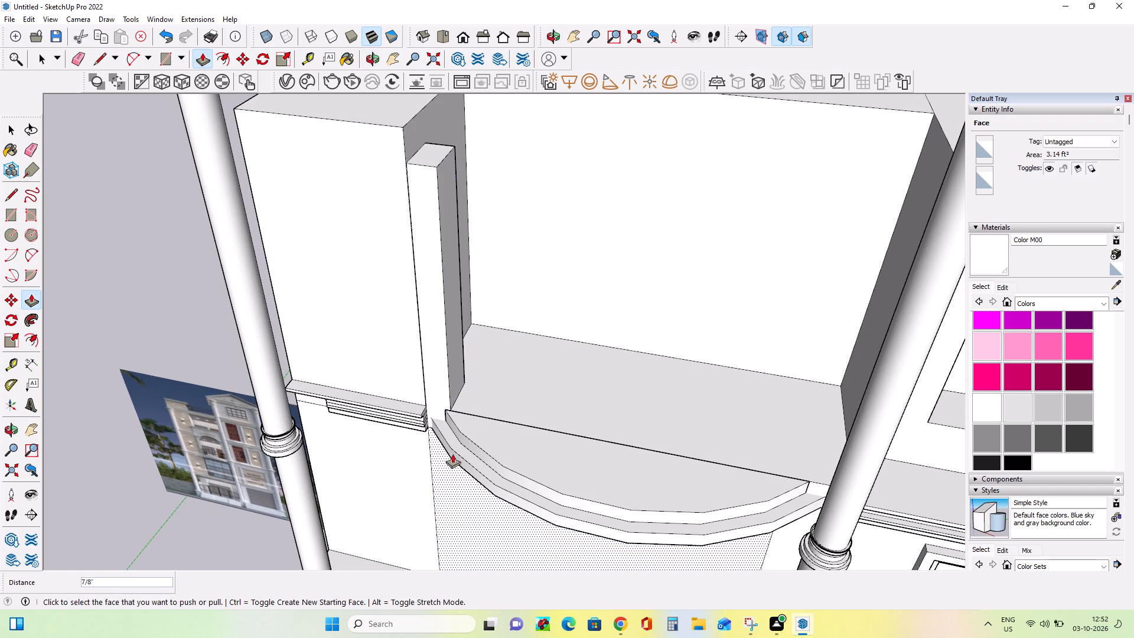
Form a base block below the pillar with a rectangle about 5 1/8" by 2 5/16" on the slab's front edge, projecting 1/2".
{"action": "middle_click_drag", "start_coordinate": [451, 456], "coordinate": [544, 384]}
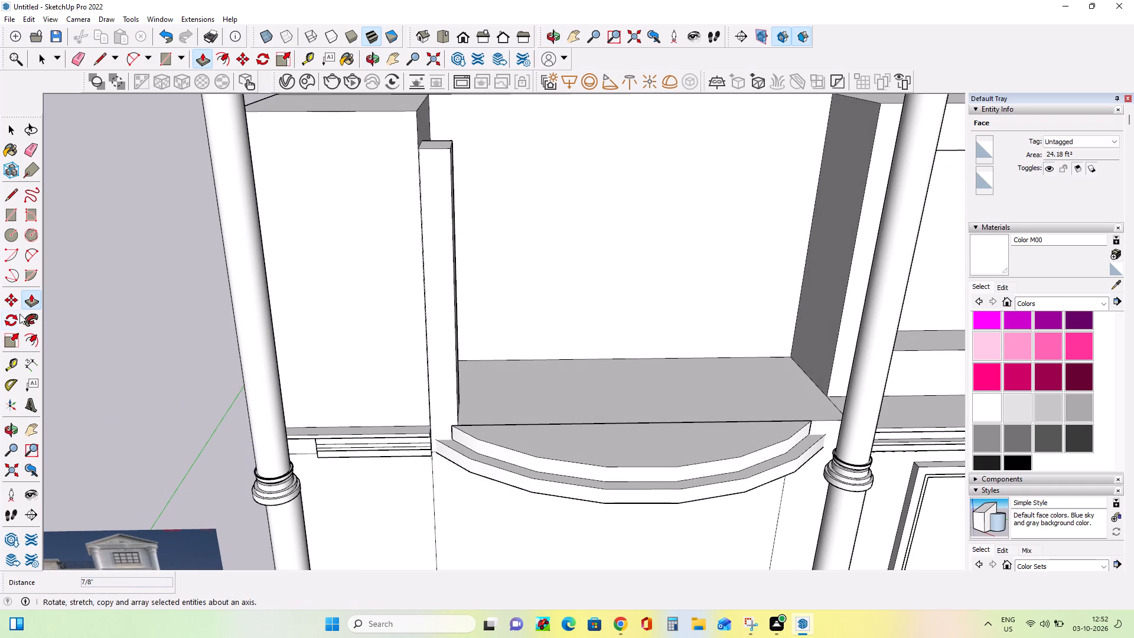
{"action": "left_click", "coordinate": [14, 210]}
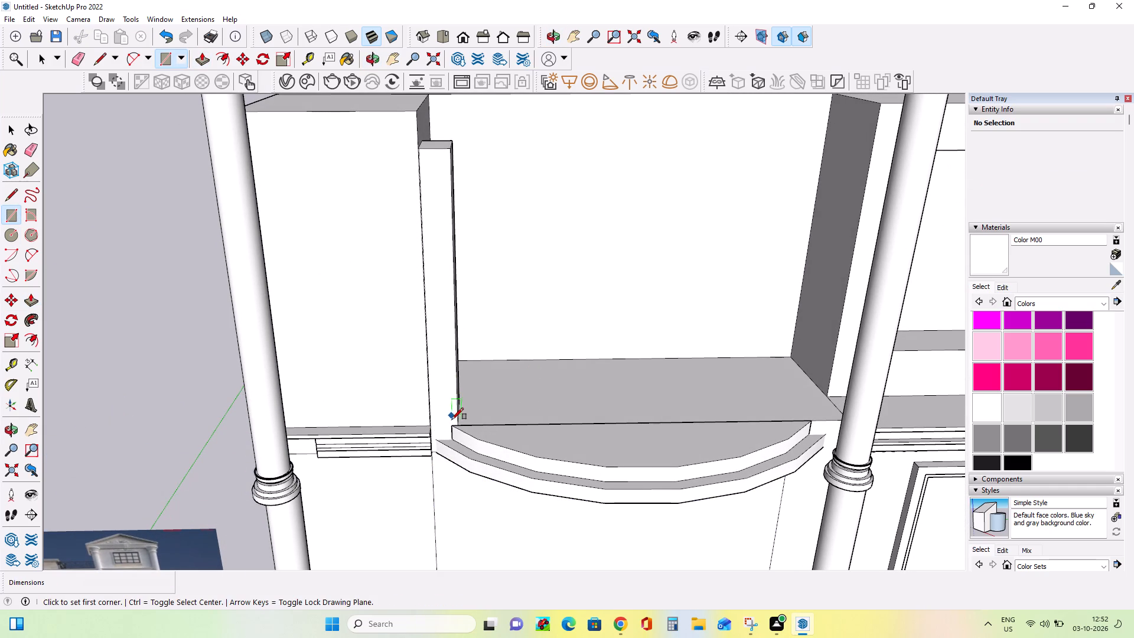
{"action": "left_click", "coordinate": [455, 425]}
{"action": "left_click", "coordinate": [432, 427]}
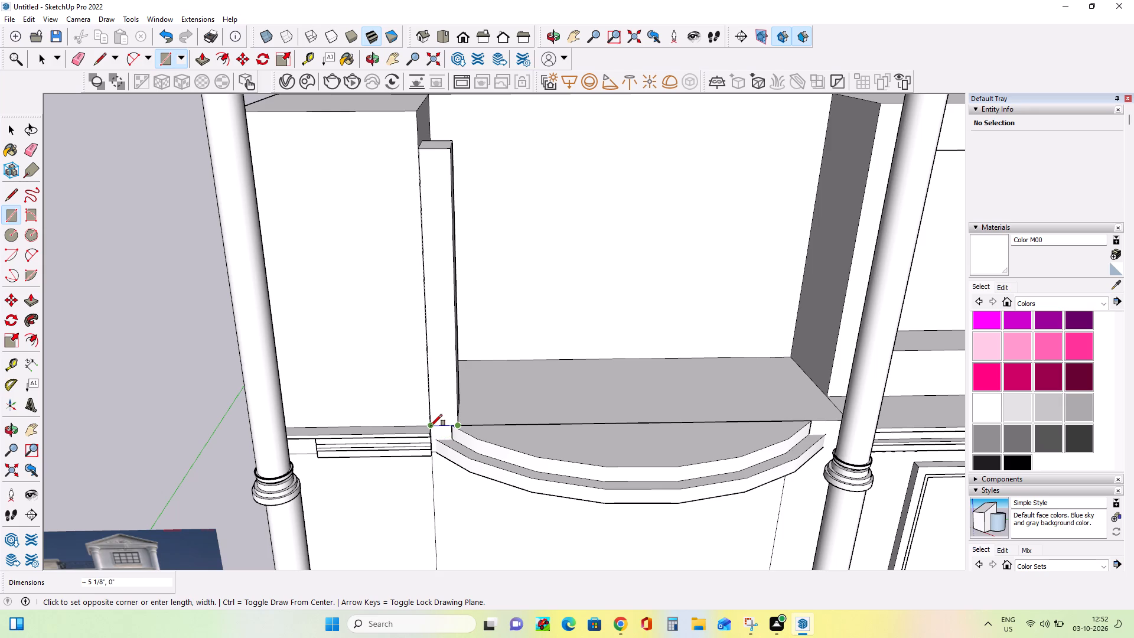
{"action": "left_click", "coordinate": [431, 426]}
{"action": "scroll", "coordinate": [435, 447], "scroll_direction": "up", "scroll_amount": 6}
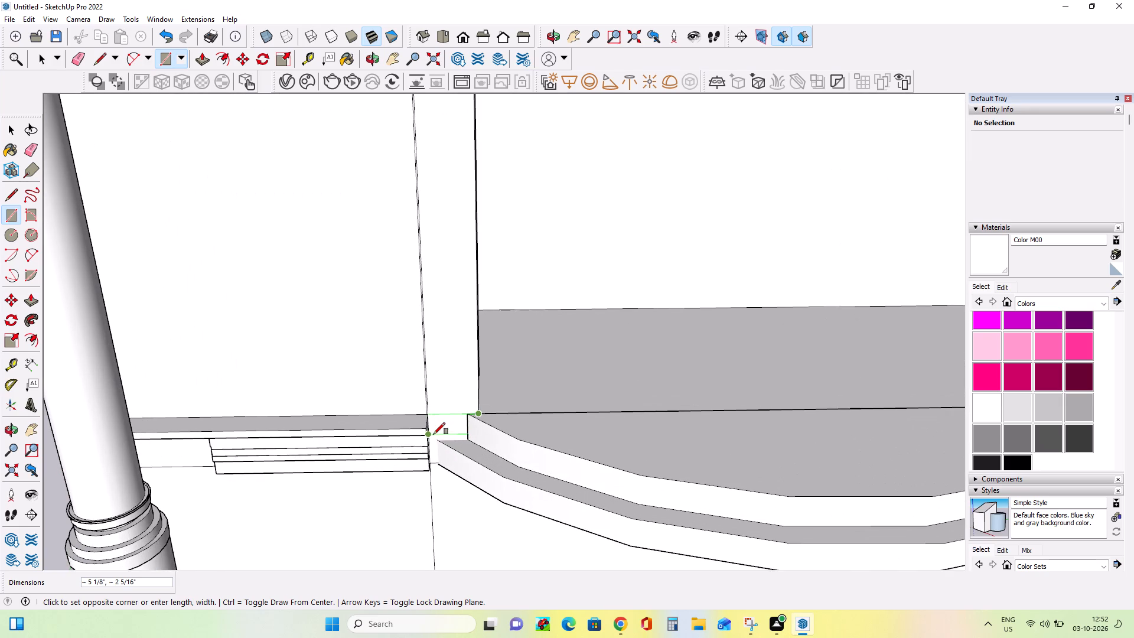
{"action": "left_click", "coordinate": [434, 434]}
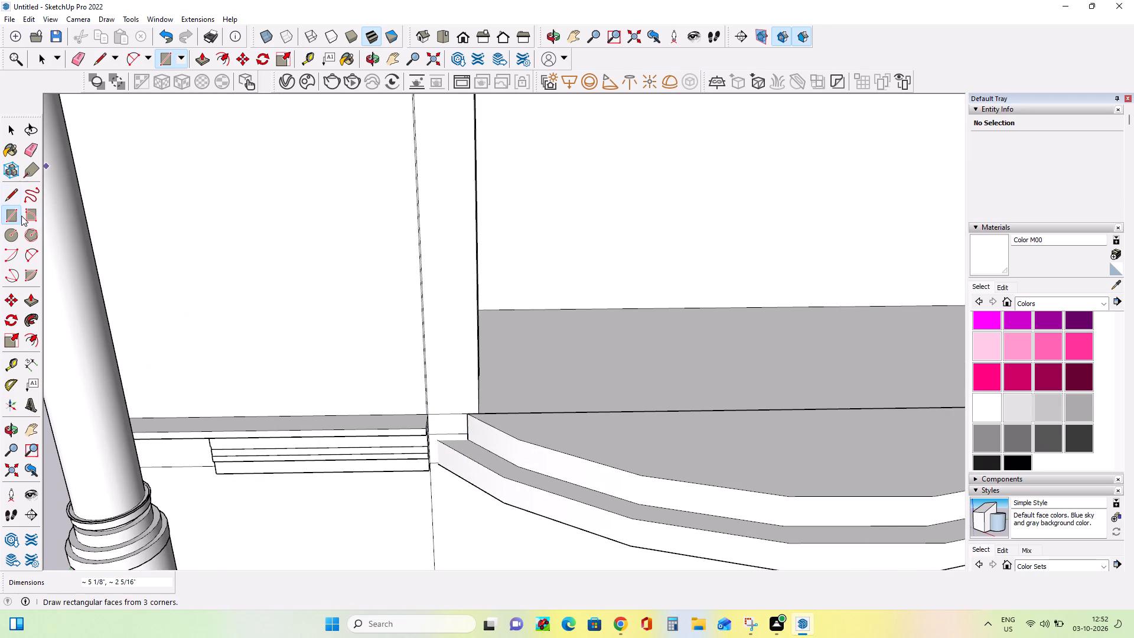
{"action": "left_click", "coordinate": [34, 301]}
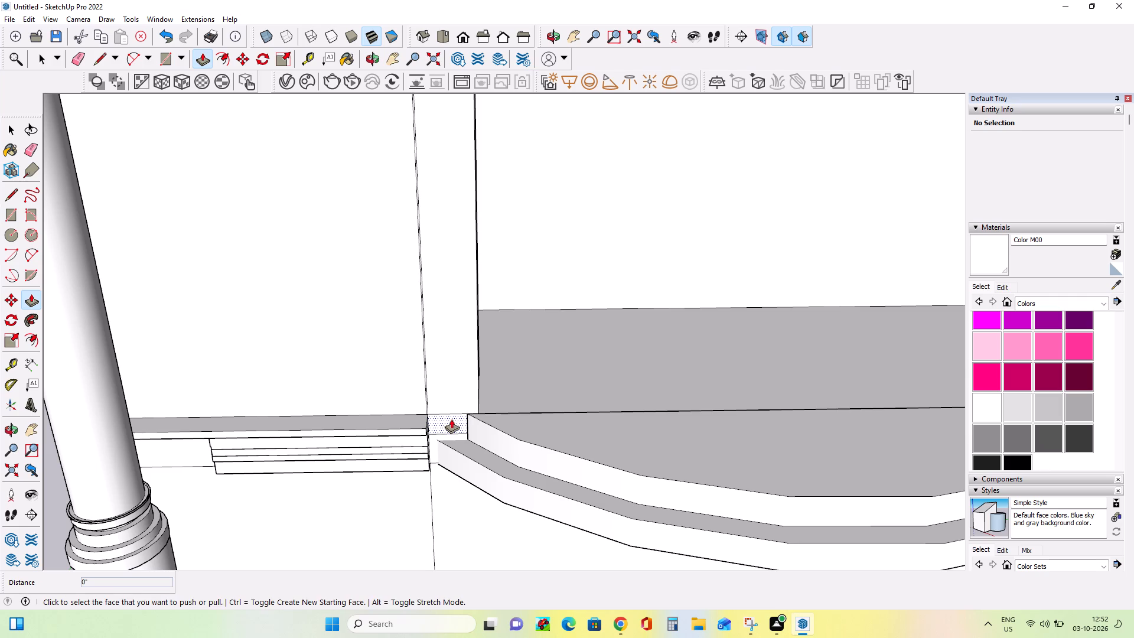
{"action": "left_click", "coordinate": [451, 419]}
{"action": "left_click", "coordinate": [450, 421]}
Mark off a thin strip across the pillar's foot with a line about 5 1/8" long and pull it out 3/8".
{"action": "middle_click_drag", "start_coordinate": [479, 428], "coordinate": [474, 447]}
{"action": "scroll", "coordinate": [454, 393], "scroll_direction": "up", "scroll_amount": 6}
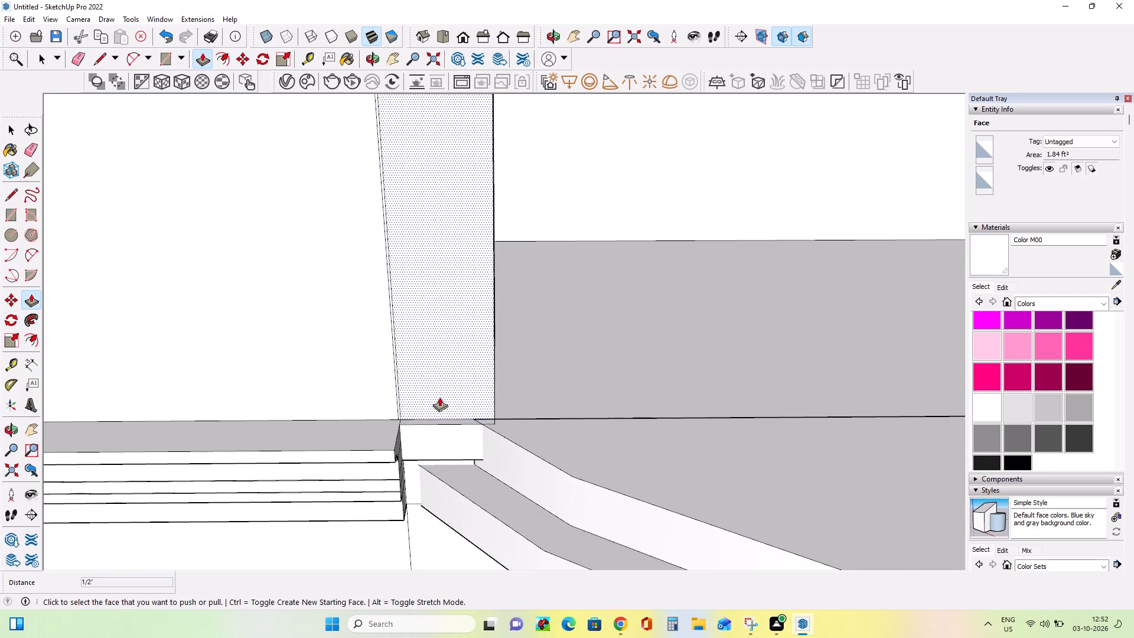
{"action": "left_click", "coordinate": [11, 186]}
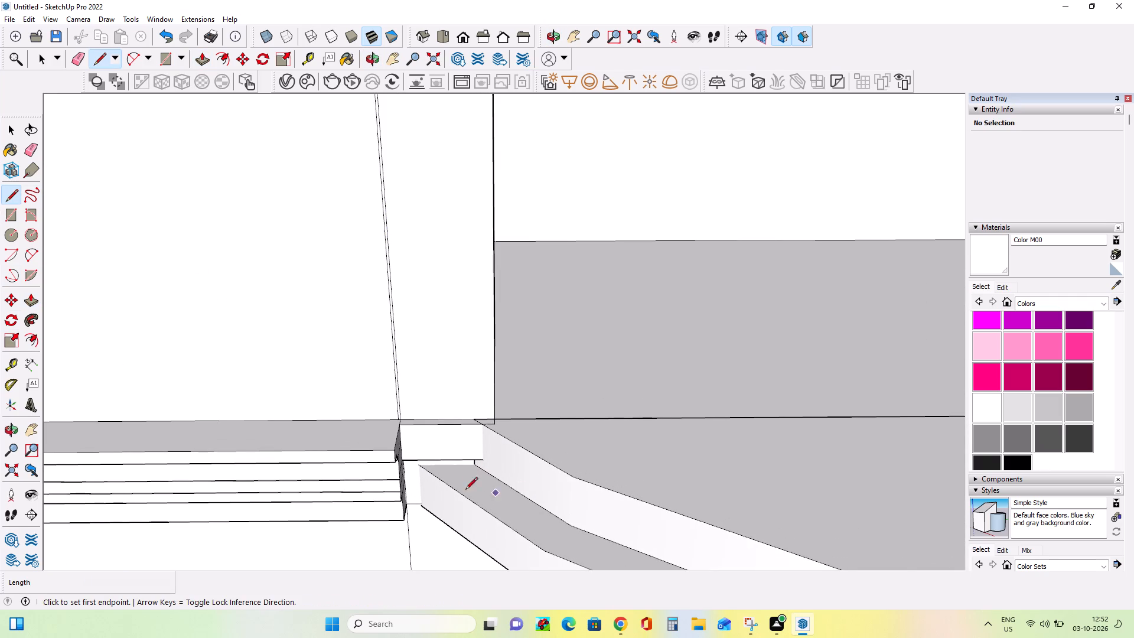
{"action": "left_click", "coordinate": [401, 411]}
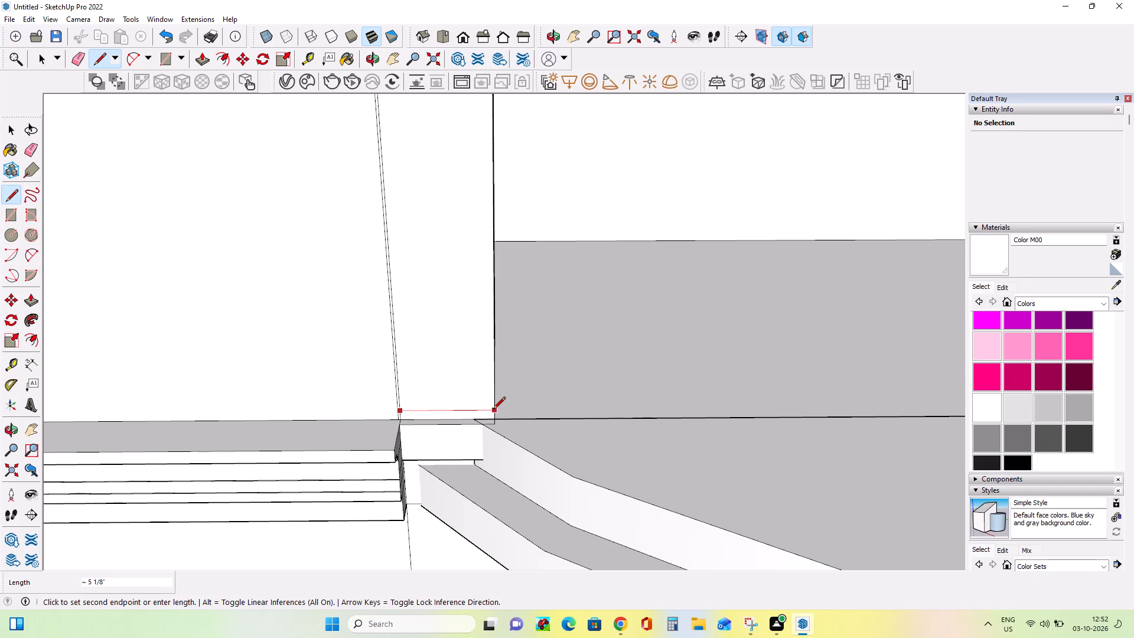
{"action": "left_click", "coordinate": [493, 410]}
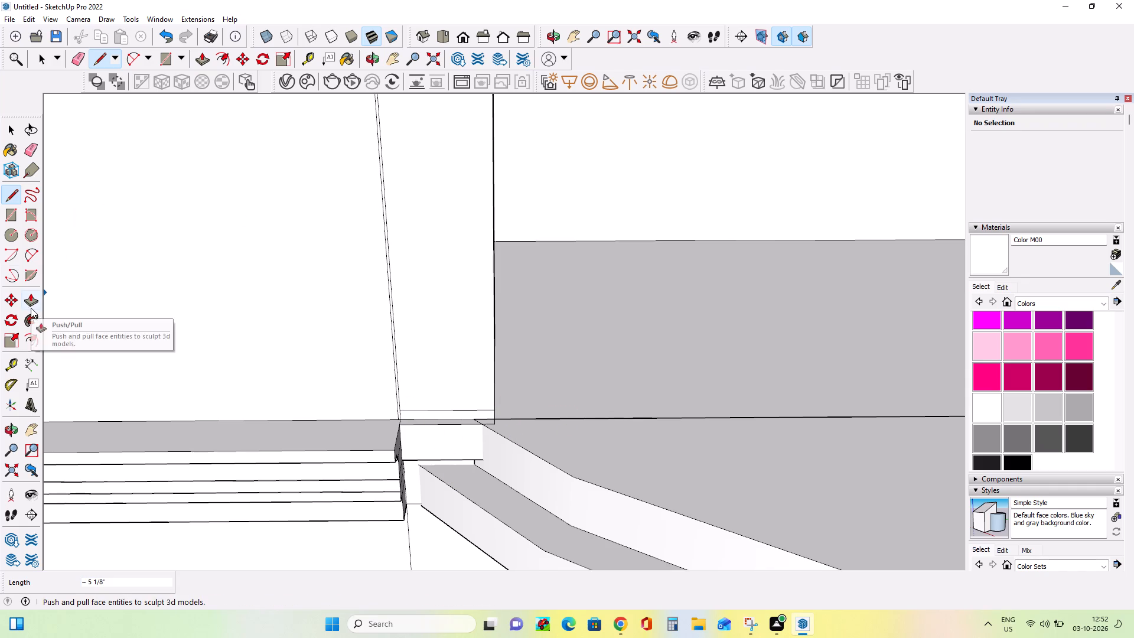
{"action": "left_click", "coordinate": [31, 308]}
{"action": "left_click", "coordinate": [427, 415]}
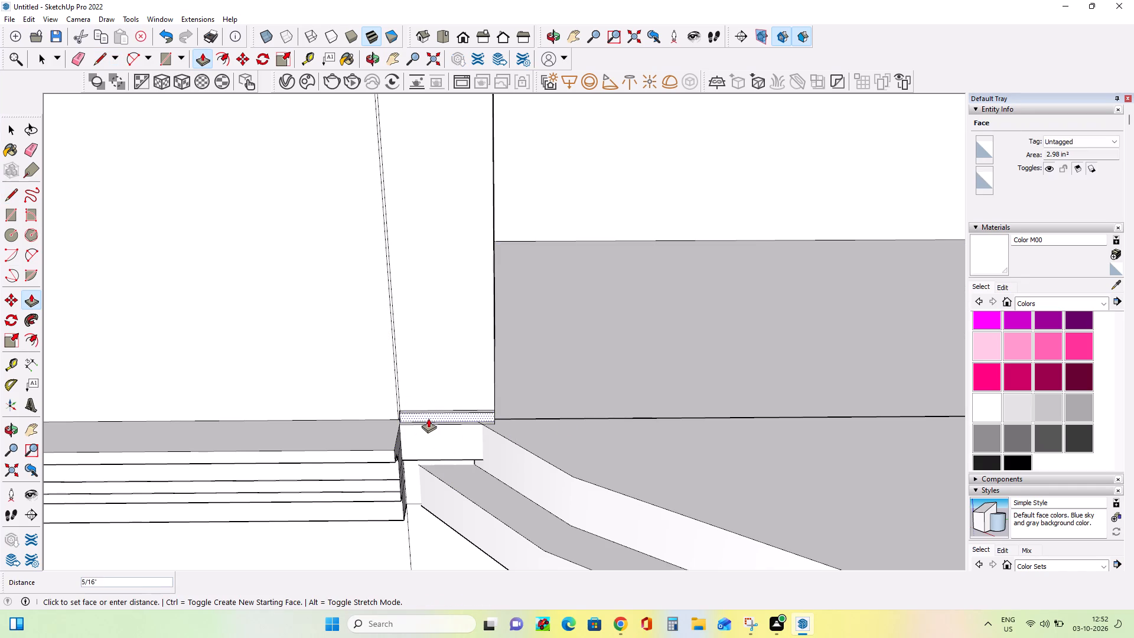
{"action": "left_click", "coordinate": [428, 419]}
Pull the front face of the base block below the pillar out a further 3/8".
{"action": "middle_click_drag", "start_coordinate": [453, 424], "coordinate": [480, 438]}
{"action": "scroll", "coordinate": [481, 418], "scroll_direction": "down", "scroll_amount": 1}
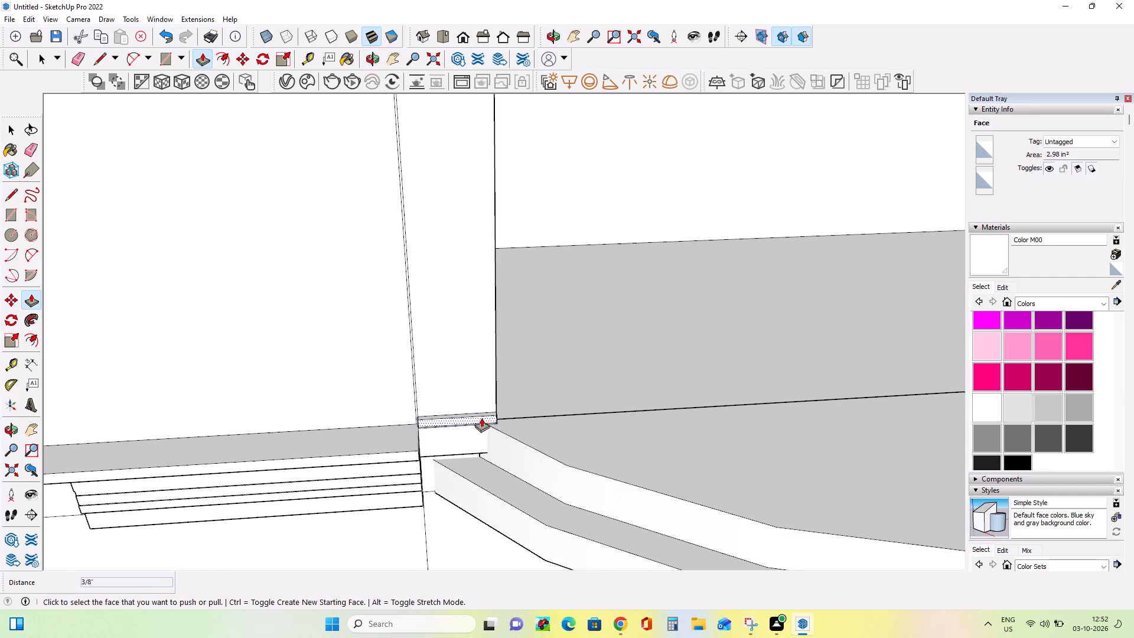
{"action": "scroll", "coordinate": [481, 418], "scroll_direction": "down", "scroll_amount": 6}
{"action": "scroll", "coordinate": [470, 424], "scroll_direction": "up", "scroll_amount": 3}
{"action": "middle_click_drag", "start_coordinate": [469, 422], "coordinate": [528, 314]}
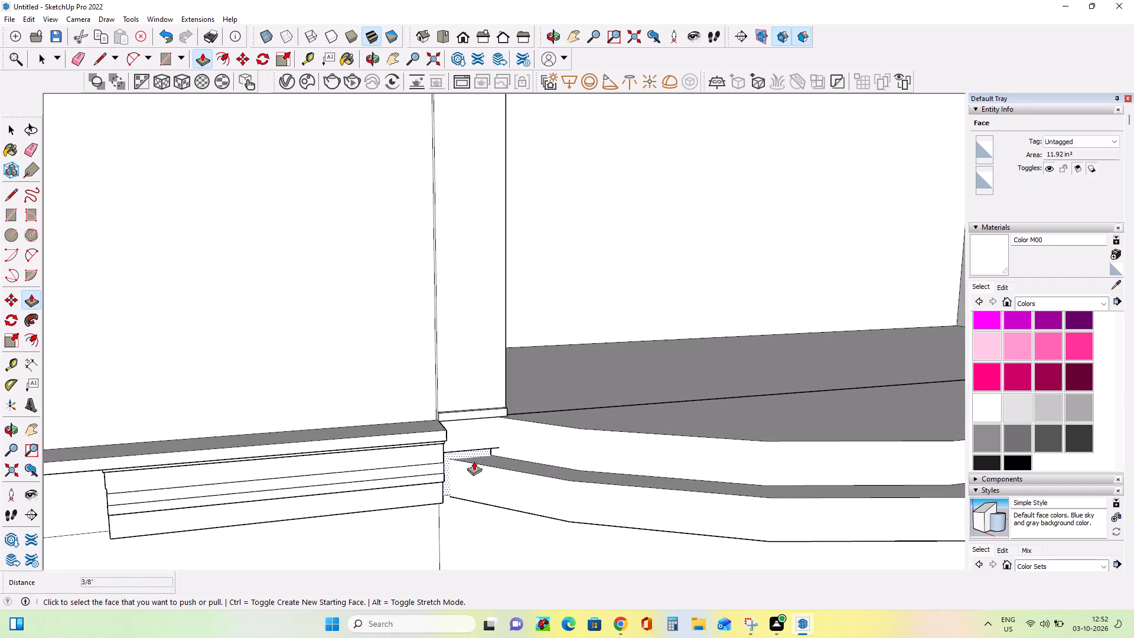
{"action": "left_click", "coordinate": [468, 436]}
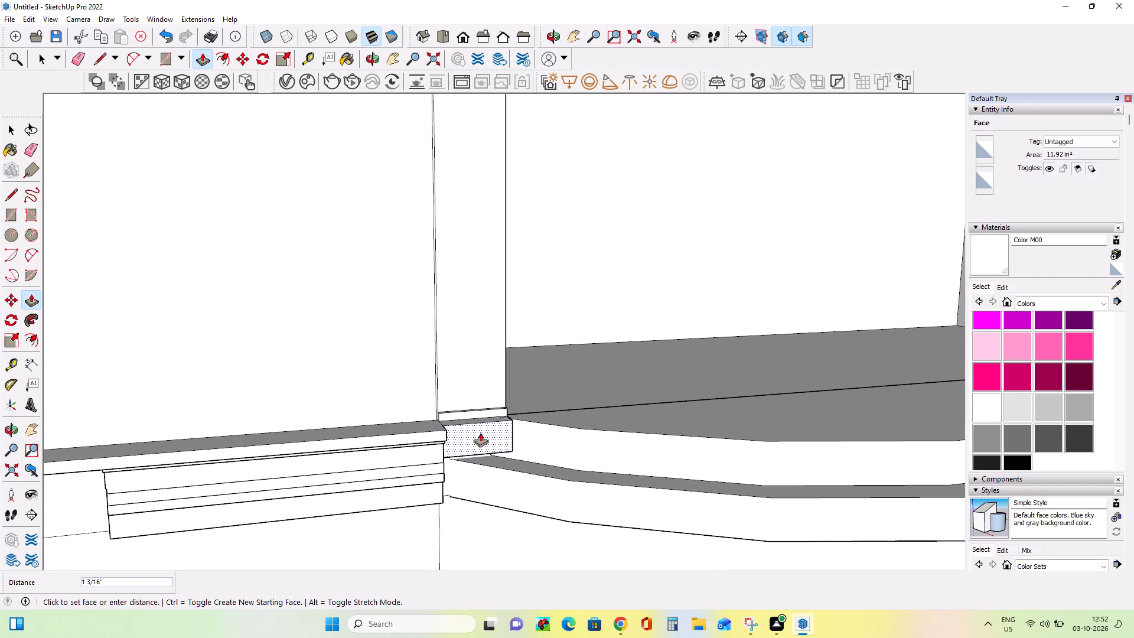
{"action": "left_click", "coordinate": [478, 429]}
Mark off a thin band around the pillar's top with lines about 5 1/8" across the front and 8 3/4" along the recess side.
{"action": "middle_click_drag", "start_coordinate": [519, 429], "coordinate": [498, 510]}
{"action": "scroll", "coordinate": [494, 409], "scroll_direction": "down", "scroll_amount": 4}
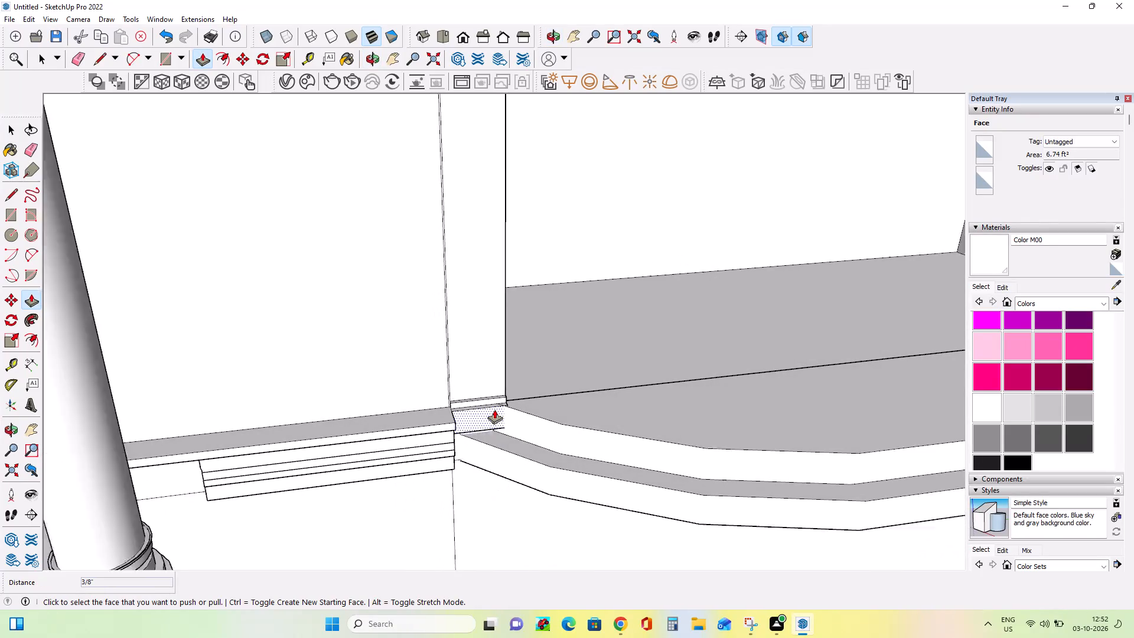
{"action": "scroll", "coordinate": [494, 410], "scroll_direction": "down", "scroll_amount": 11}
{"action": "middle_click_drag", "start_coordinate": [523, 244], "coordinate": [458, 304]}
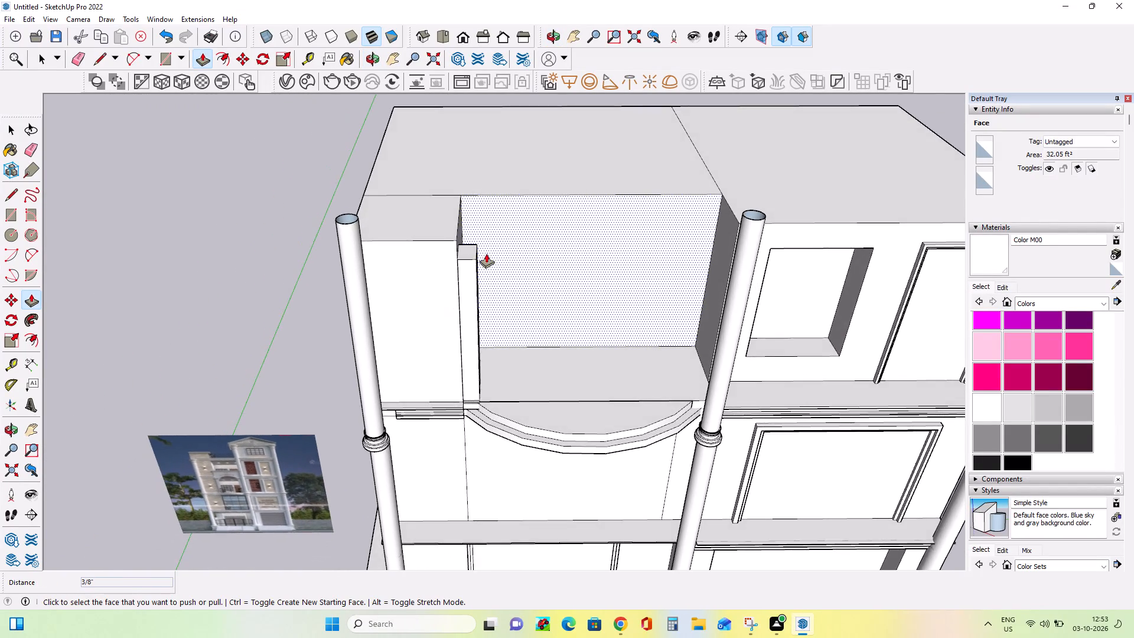
{"action": "scroll", "coordinate": [487, 249], "scroll_direction": "up", "scroll_amount": 7}
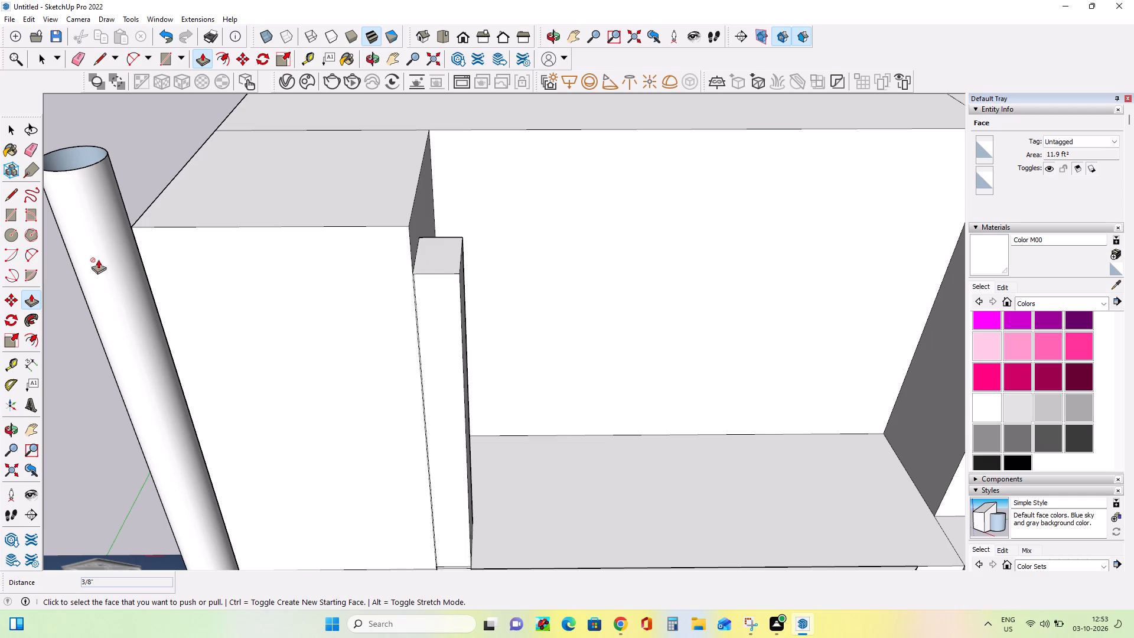
{"action": "left_click", "coordinate": [13, 213]}
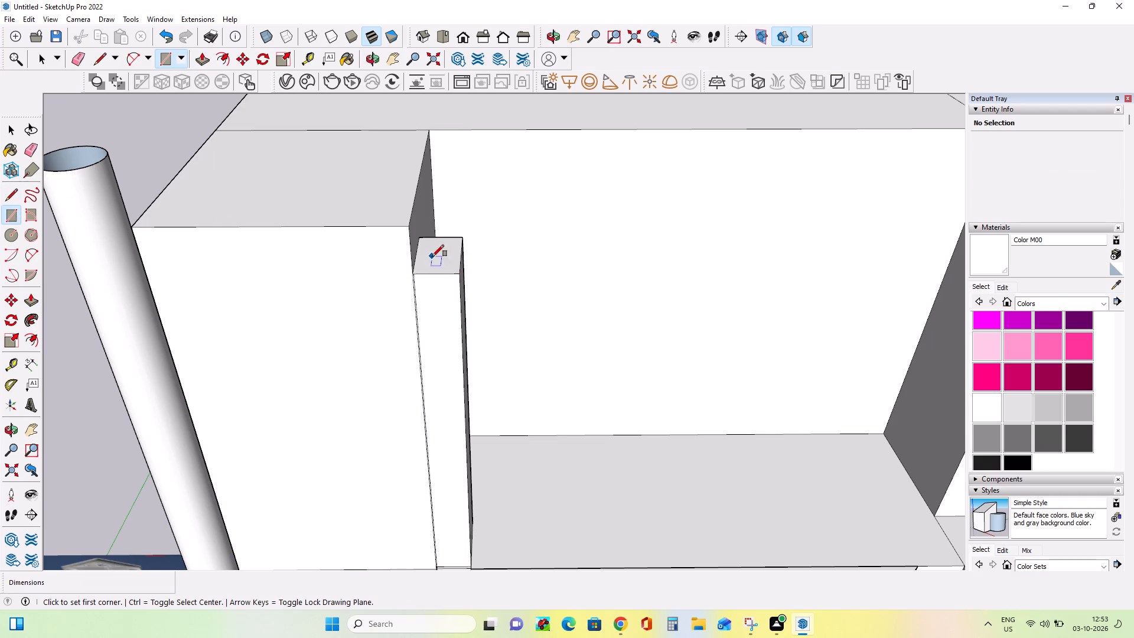
{"action": "left_click", "coordinate": [33, 343]}
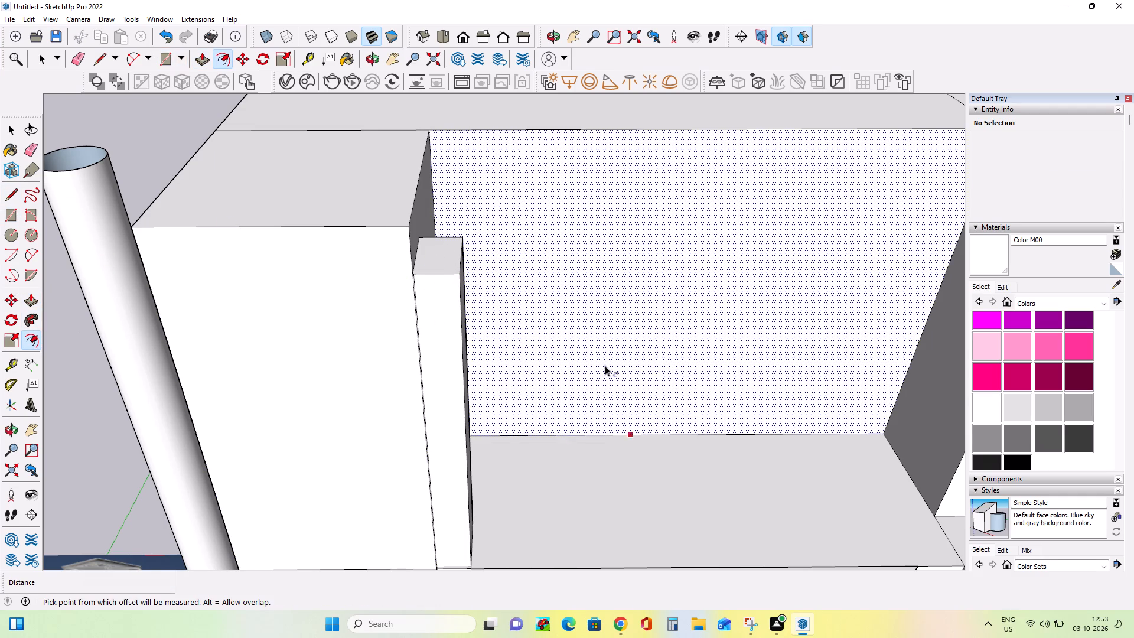
{"action": "left_click", "coordinate": [11, 198]}
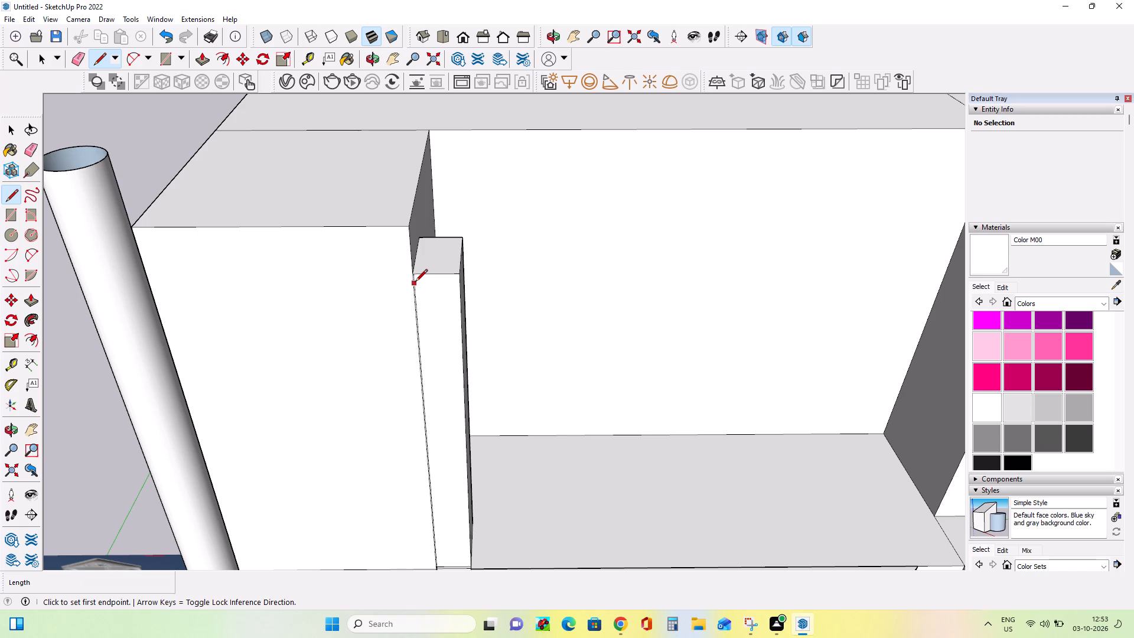
{"action": "left_click", "coordinate": [415, 282]}
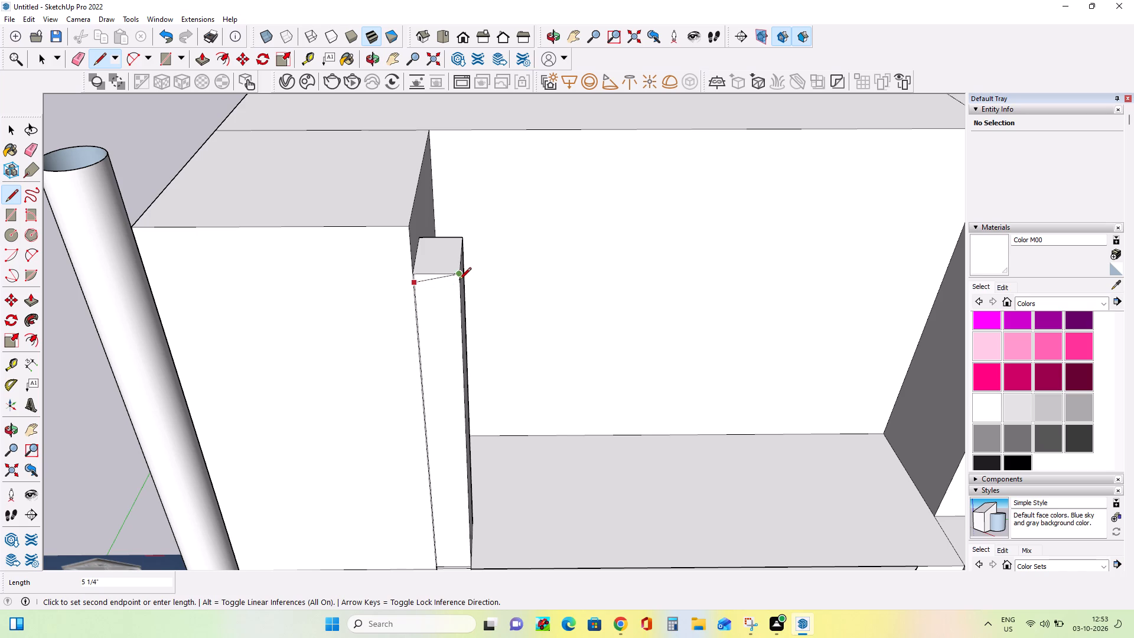
{"action": "left_click", "coordinate": [460, 282]}
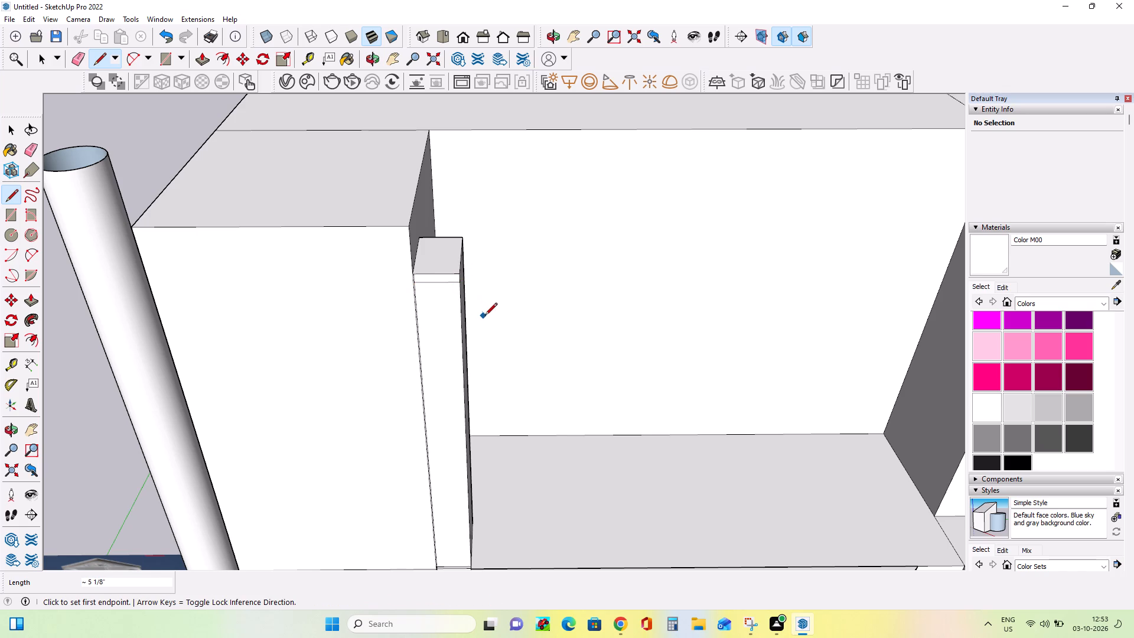
{"action": "middle_click_drag", "start_coordinate": [514, 282], "coordinate": [289, 321]}
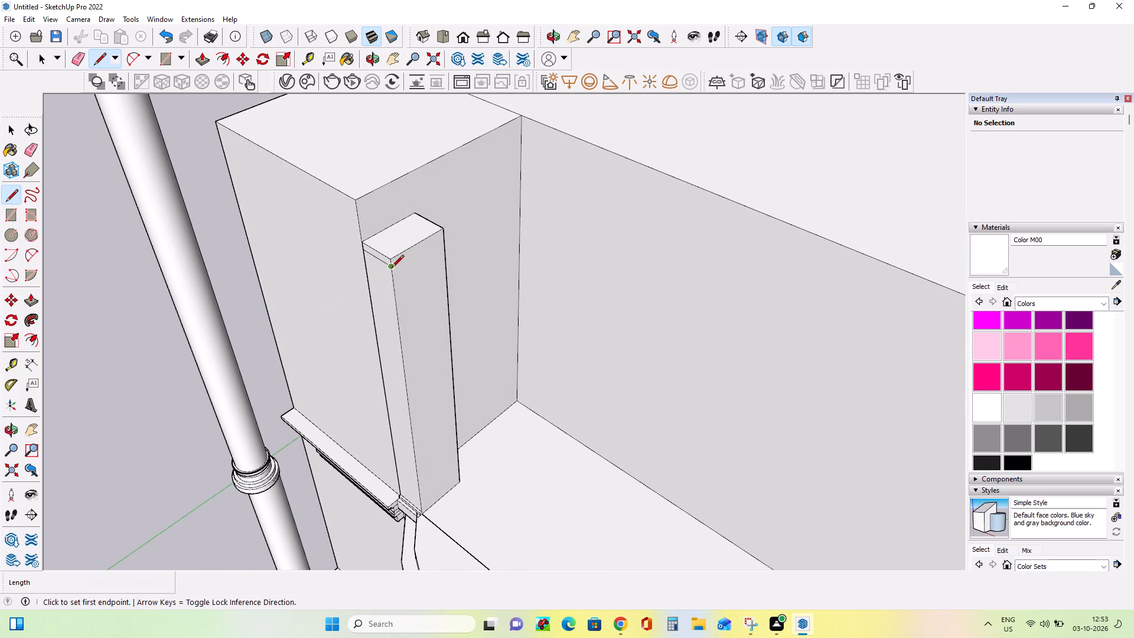
{"action": "left_click", "coordinate": [392, 268]}
{"action": "left_click", "coordinate": [444, 240]}
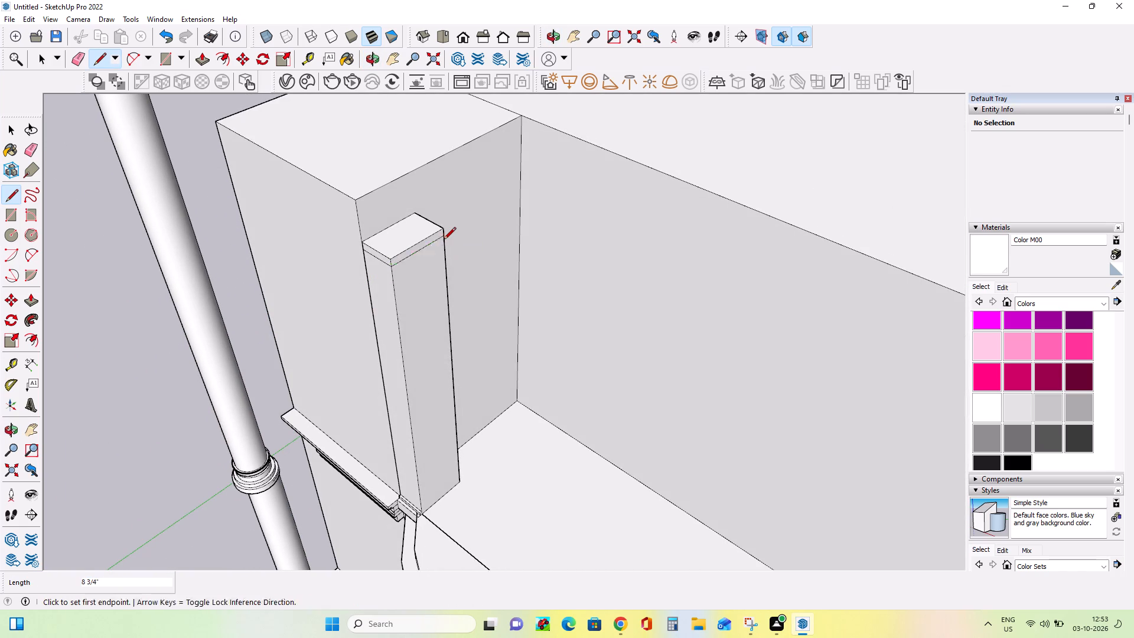
Pull the top band out 7/8" on the recess side and 1 1/8" on the front to form the pillar's cap.
{"action": "left_click", "coordinate": [26, 302]}
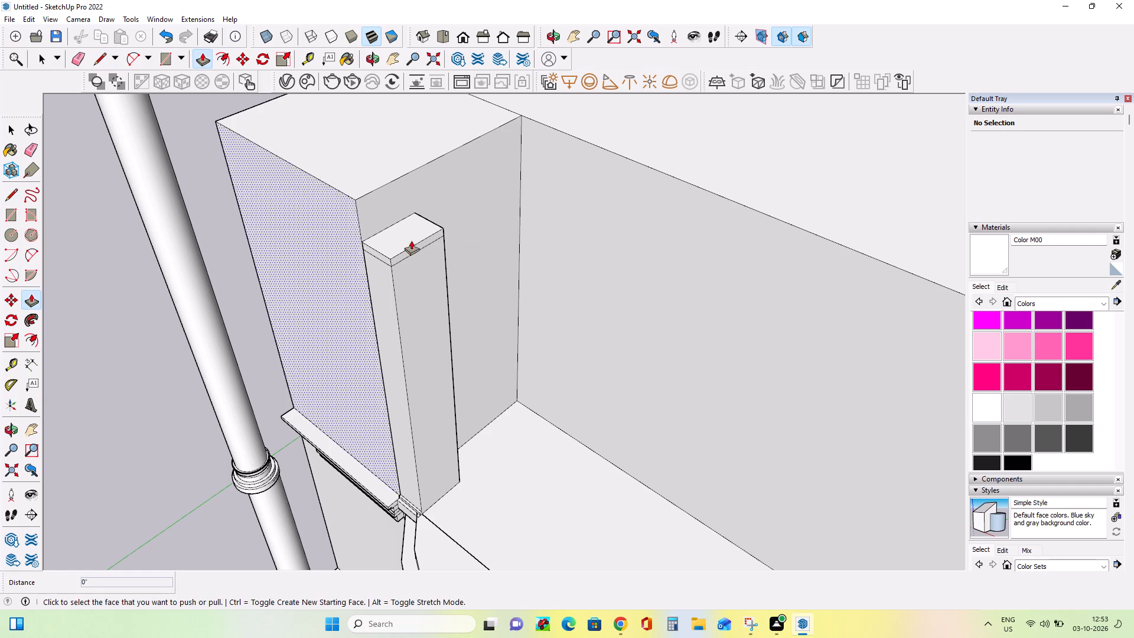
{"action": "left_click", "coordinate": [420, 242]}
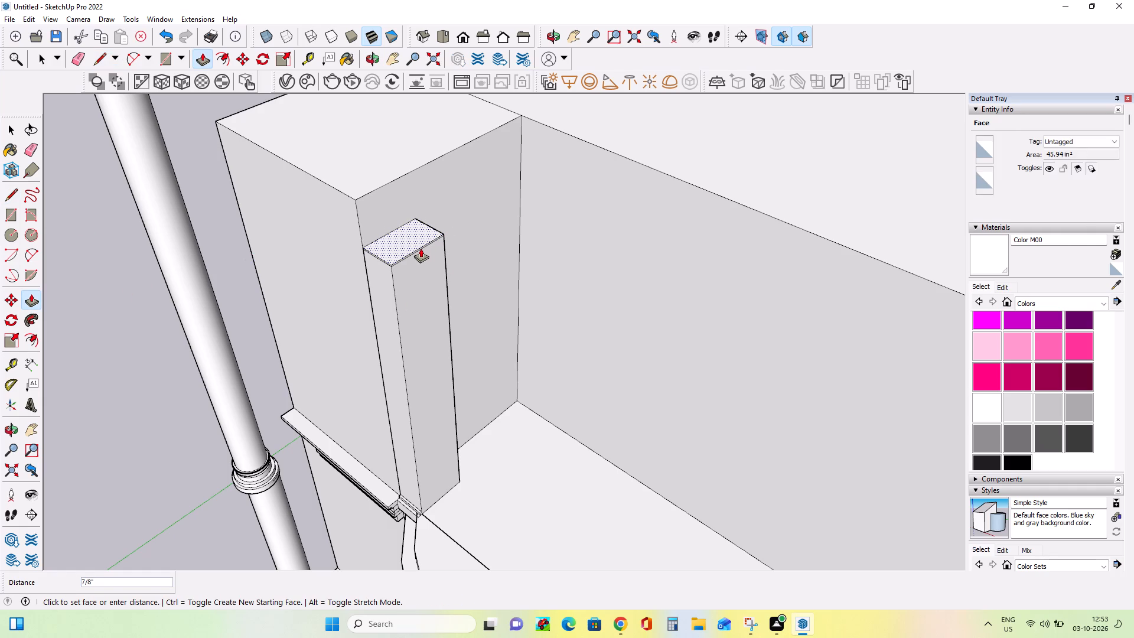
{"action": "key", "text": "Escape"}
{"action": "left_click", "coordinate": [418, 245]}
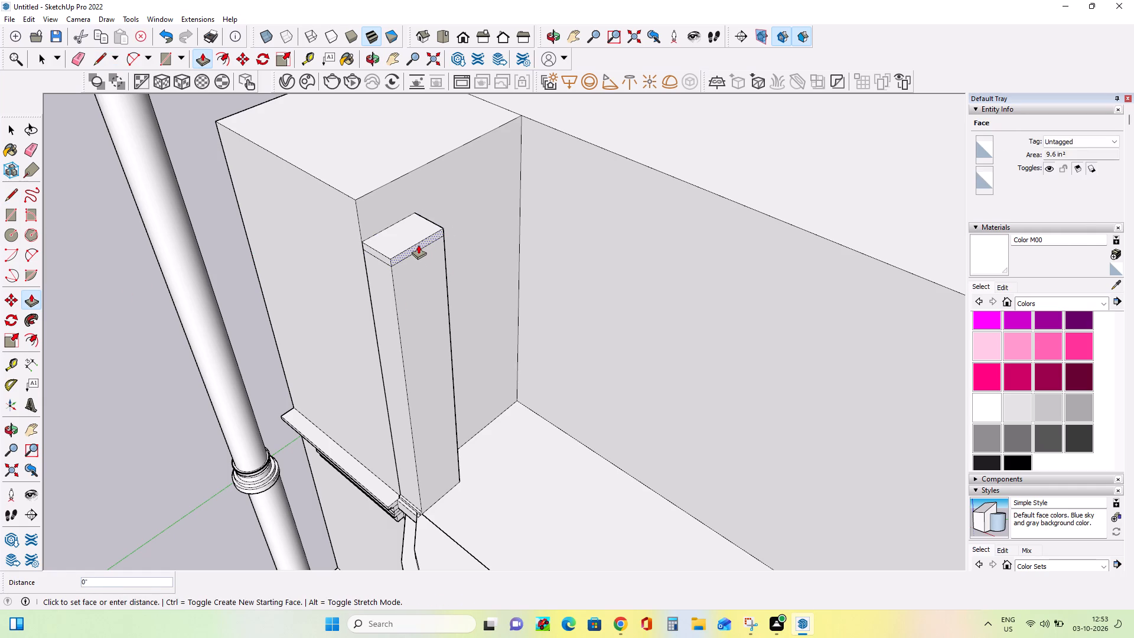
{"action": "left_click", "coordinate": [422, 250]}
{"action": "middle_click_drag", "start_coordinate": [347, 292], "coordinate": [522, 255]}
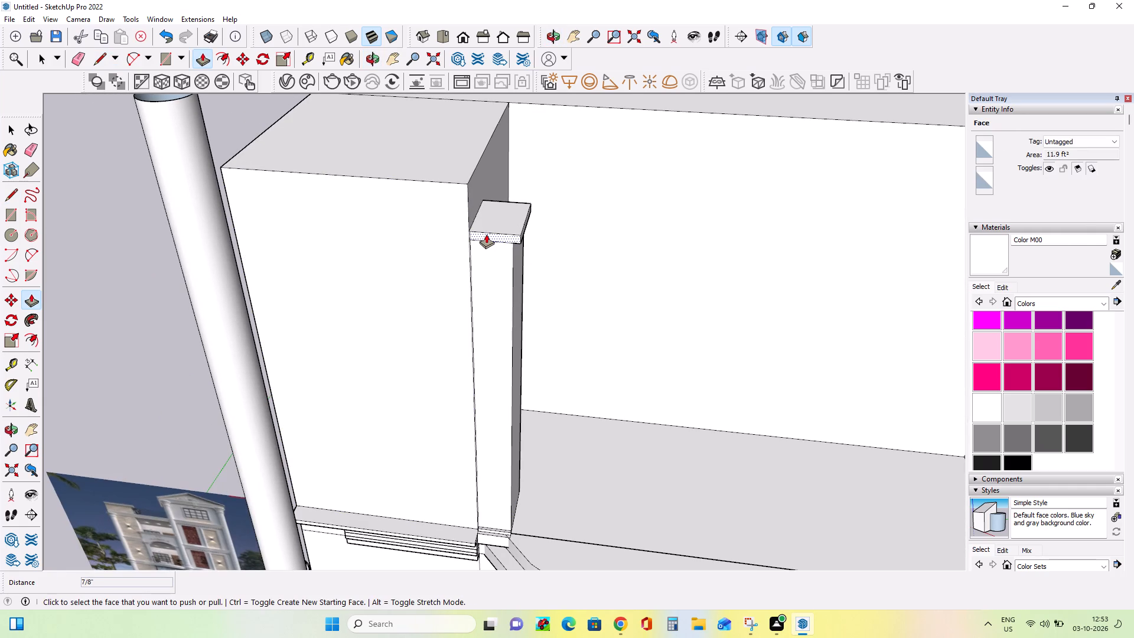
{"action": "left_click", "coordinate": [486, 234]}
{"action": "left_click", "coordinate": [484, 238]}
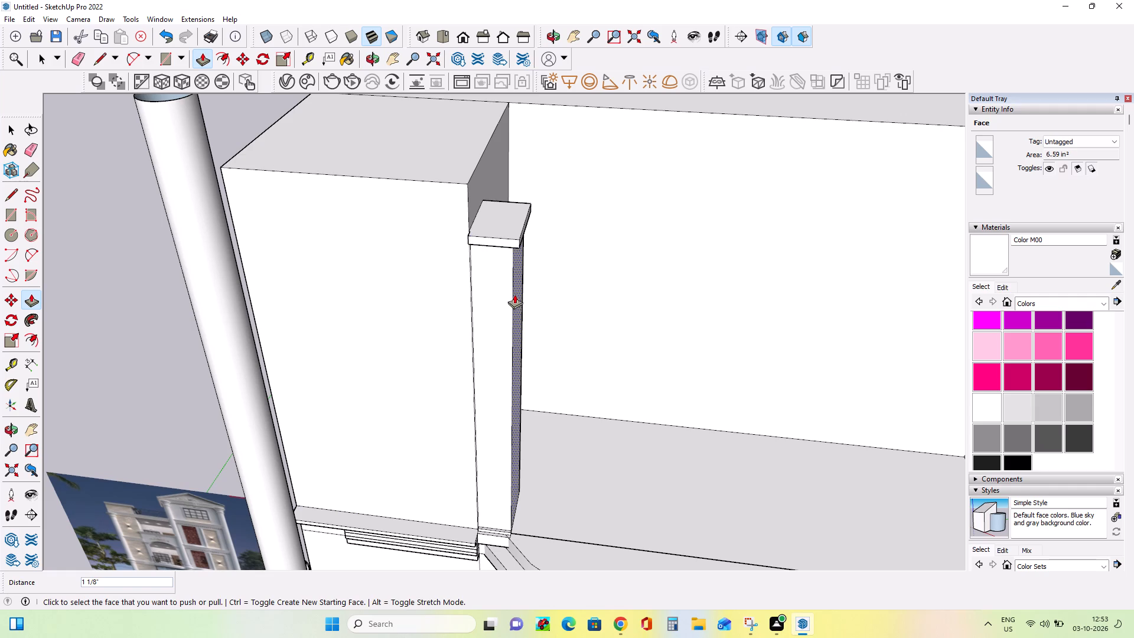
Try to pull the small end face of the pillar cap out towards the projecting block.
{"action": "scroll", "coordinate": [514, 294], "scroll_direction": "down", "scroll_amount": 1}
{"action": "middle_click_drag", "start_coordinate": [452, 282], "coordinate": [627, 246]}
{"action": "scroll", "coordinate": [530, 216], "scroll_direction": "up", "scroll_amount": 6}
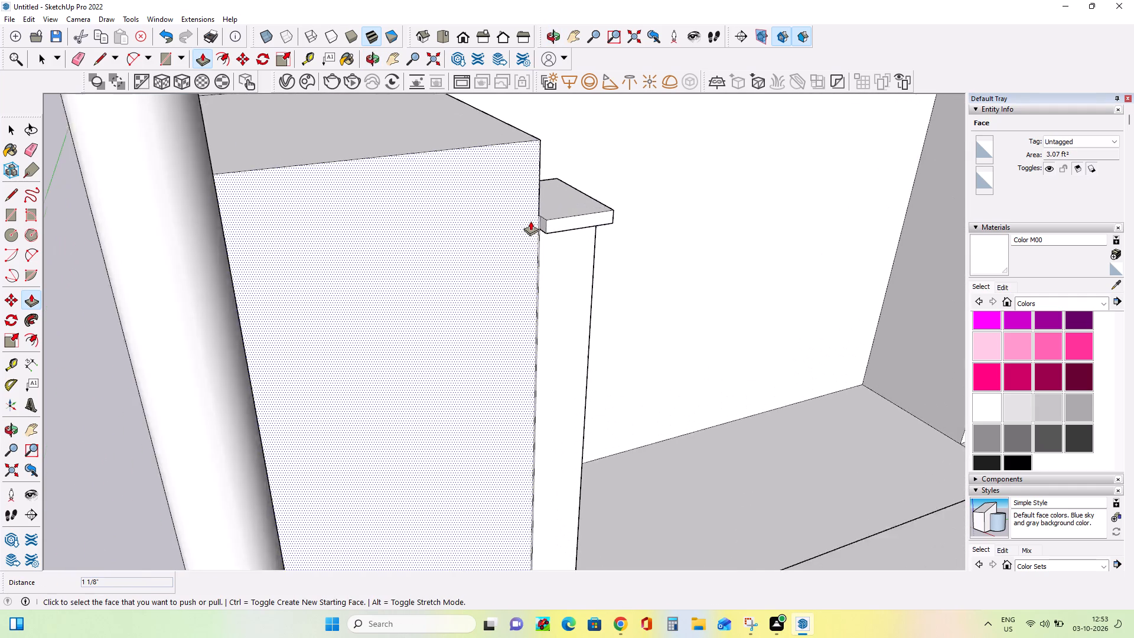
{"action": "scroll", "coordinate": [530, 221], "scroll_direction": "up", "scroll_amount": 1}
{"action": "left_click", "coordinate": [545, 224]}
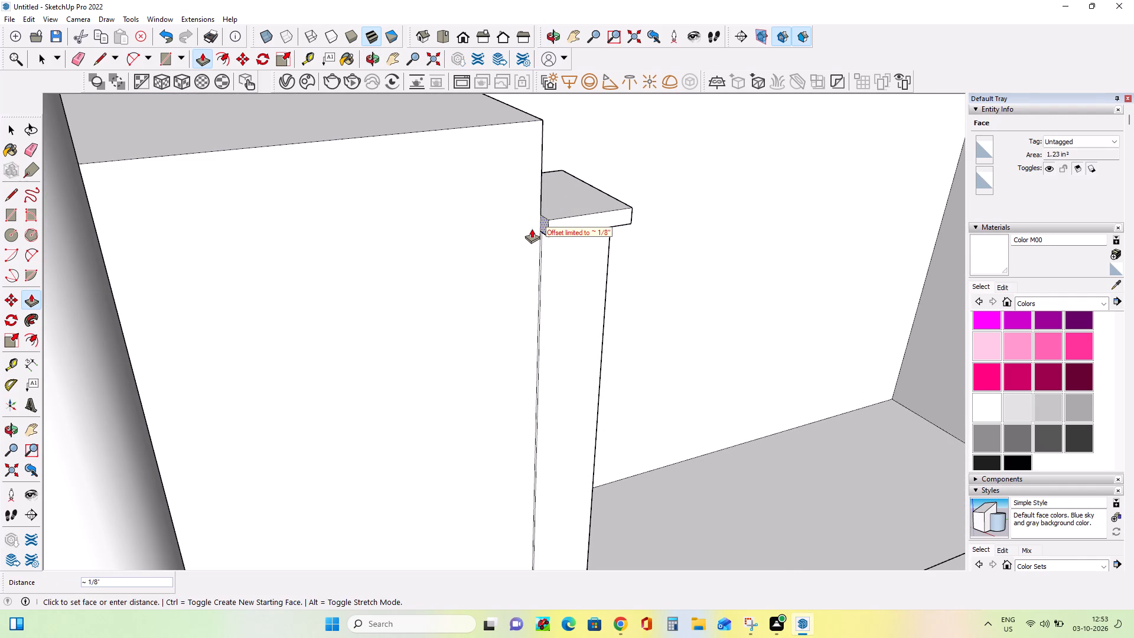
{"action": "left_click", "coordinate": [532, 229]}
Draw a vertical line about 1 1/8" long where the cap's end face meets the projecting block and pull that face out 7/16".
{"action": "scroll", "coordinate": [543, 226], "scroll_direction": "up", "scroll_amount": 9}
{"action": "middle_click_drag", "start_coordinate": [542, 237], "coordinate": [569, 255]}
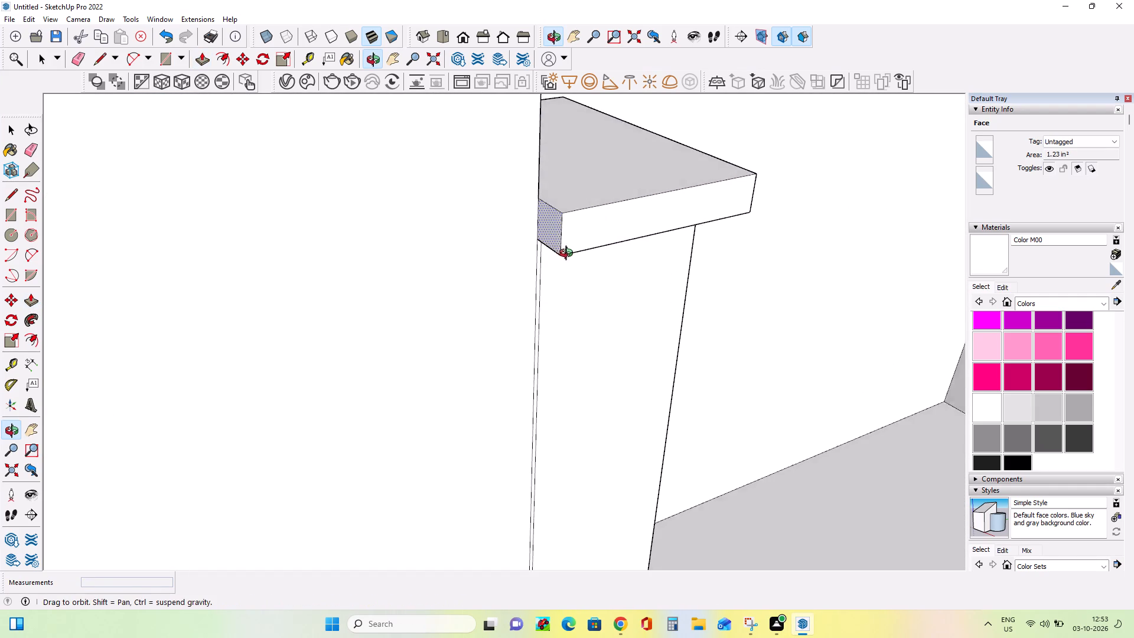
{"action": "middle_click_drag", "start_coordinate": [569, 255], "coordinate": [594, 255]}
{"action": "left_click", "coordinate": [16, 197]}
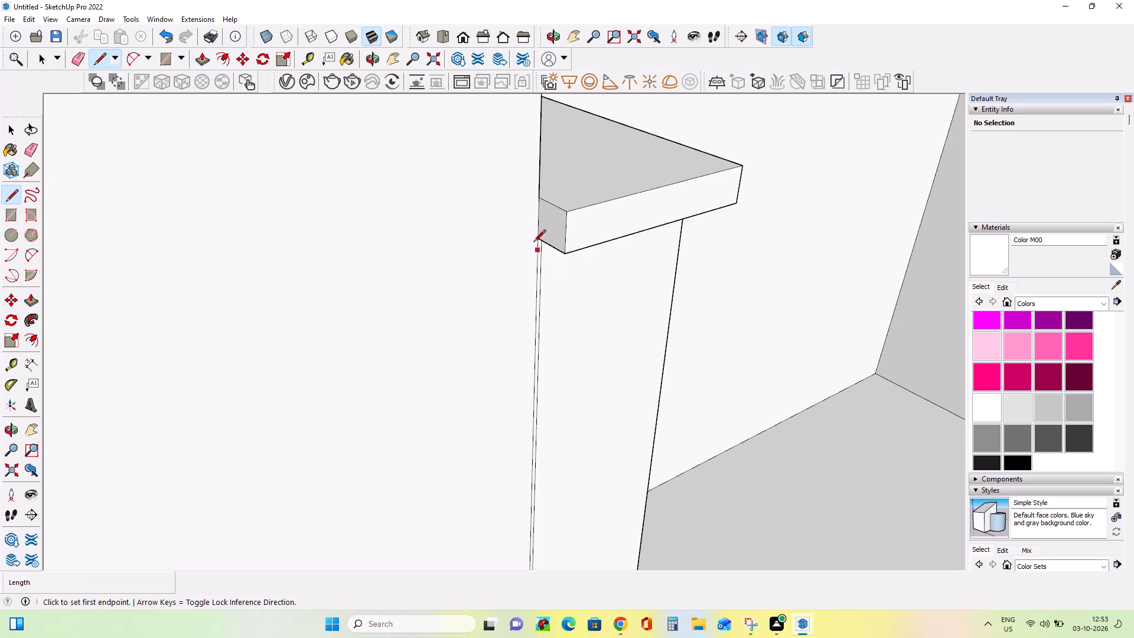
{"action": "left_click", "coordinate": [537, 242]}
{"action": "left_click", "coordinate": [541, 203]}
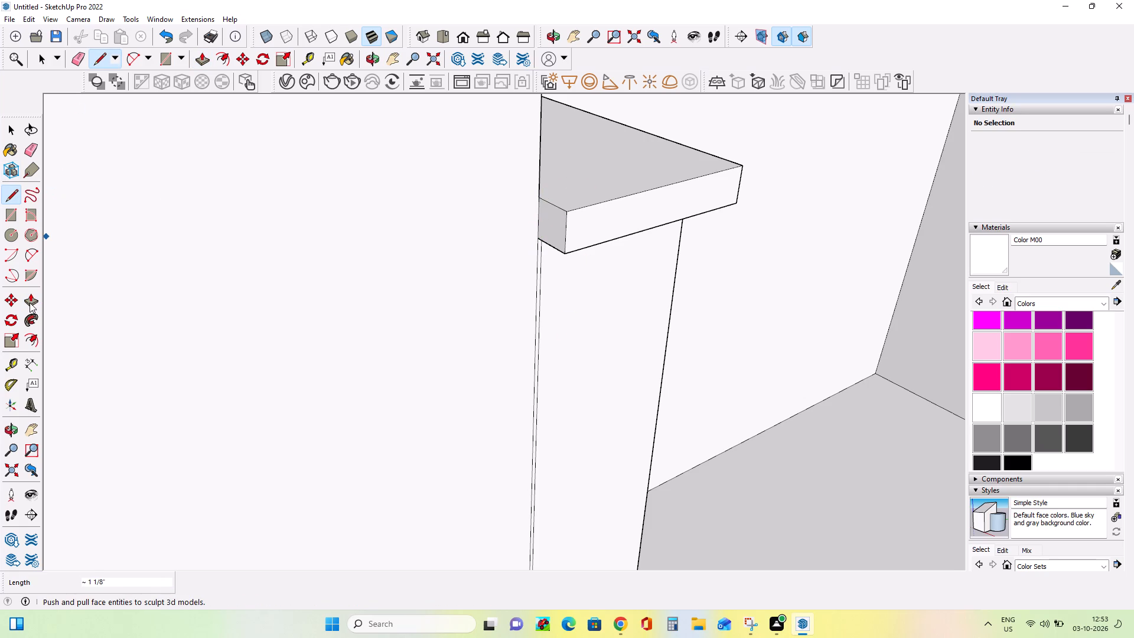
{"action": "left_click", "coordinate": [30, 302]}
{"action": "left_click", "coordinate": [552, 230]}
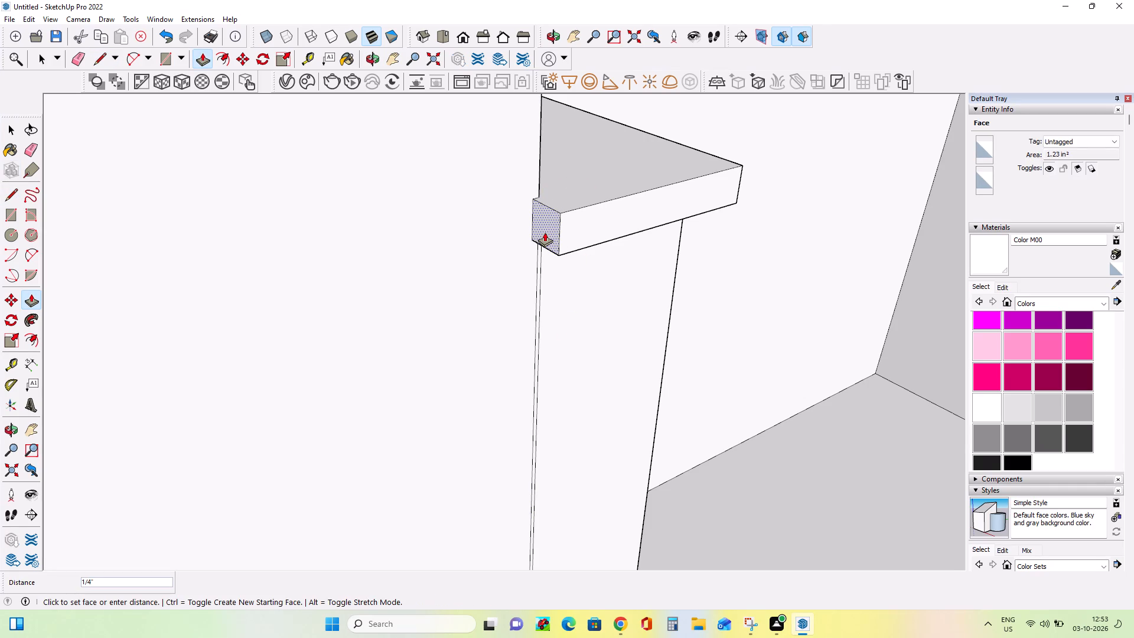
{"action": "left_click", "coordinate": [539, 235]}
Examine the capped pillar and the upper storey's left bay from several angles and distances.
{"action": "middle_click_drag", "start_coordinate": [621, 272], "coordinate": [415, 248]}
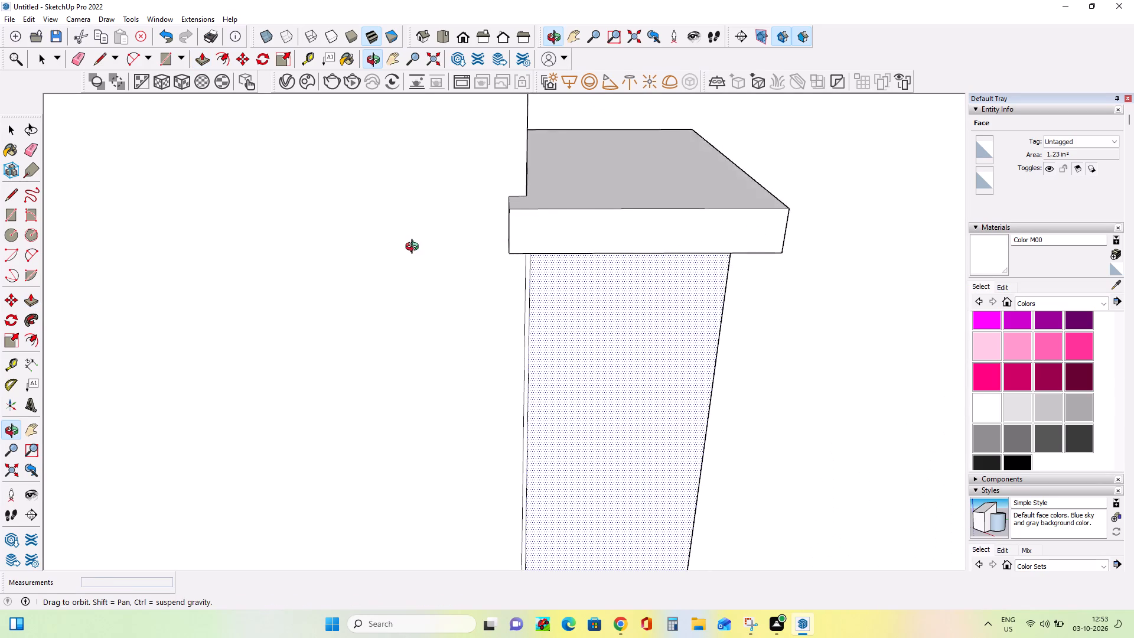
{"action": "middle_click_drag", "start_coordinate": [415, 248], "coordinate": [406, 251]}
{"action": "scroll", "coordinate": [615, 258], "scroll_direction": "down", "scroll_amount": 20}
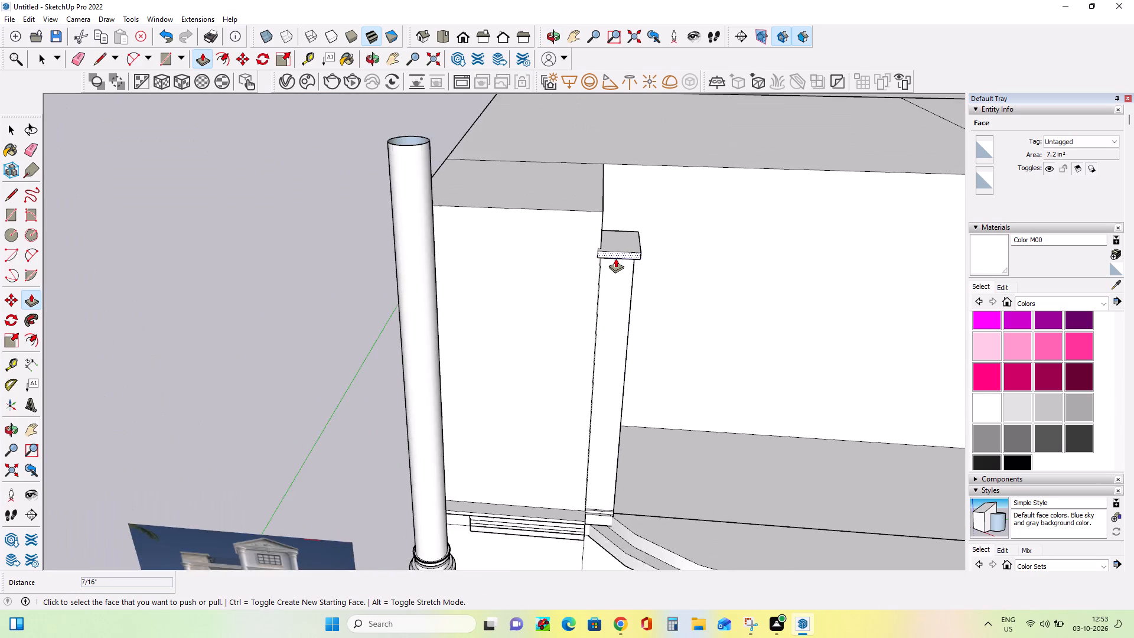
{"action": "scroll", "coordinate": [615, 258], "scroll_direction": "down", "scroll_amount": 5}
{"action": "middle_click_drag", "start_coordinate": [627, 298], "coordinate": [643, 263]}
{"action": "scroll", "coordinate": [602, 261], "scroll_direction": "down", "scroll_amount": 4}
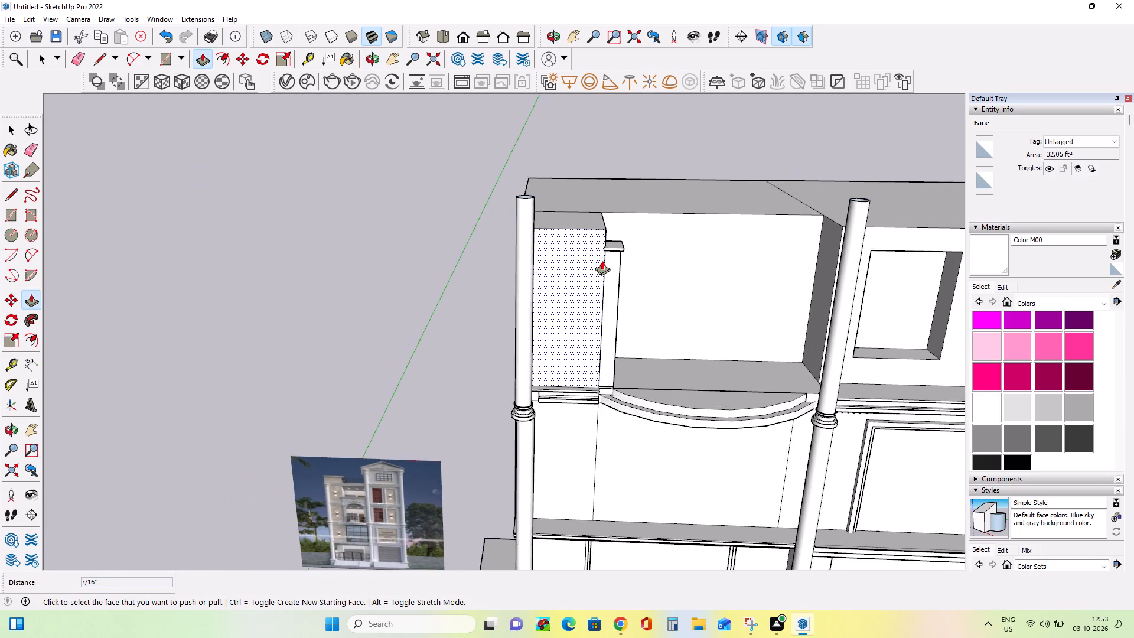
{"action": "middle_click_drag", "start_coordinate": [601, 263], "coordinate": [606, 299]}
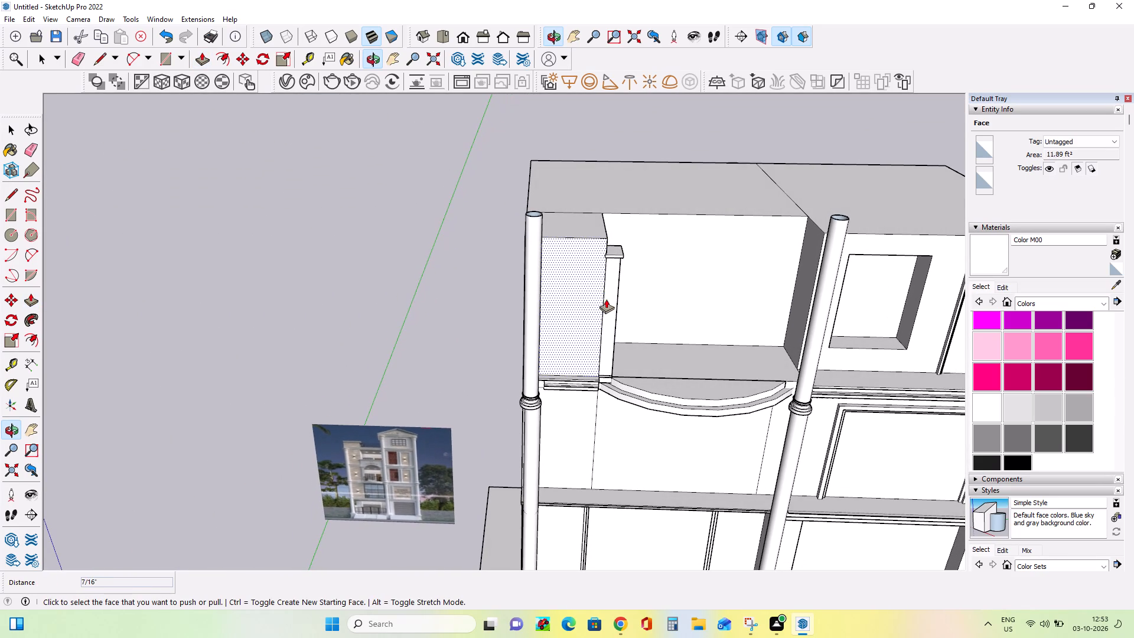
{"action": "scroll", "coordinate": [606, 299], "scroll_direction": "down", "scroll_amount": 3}
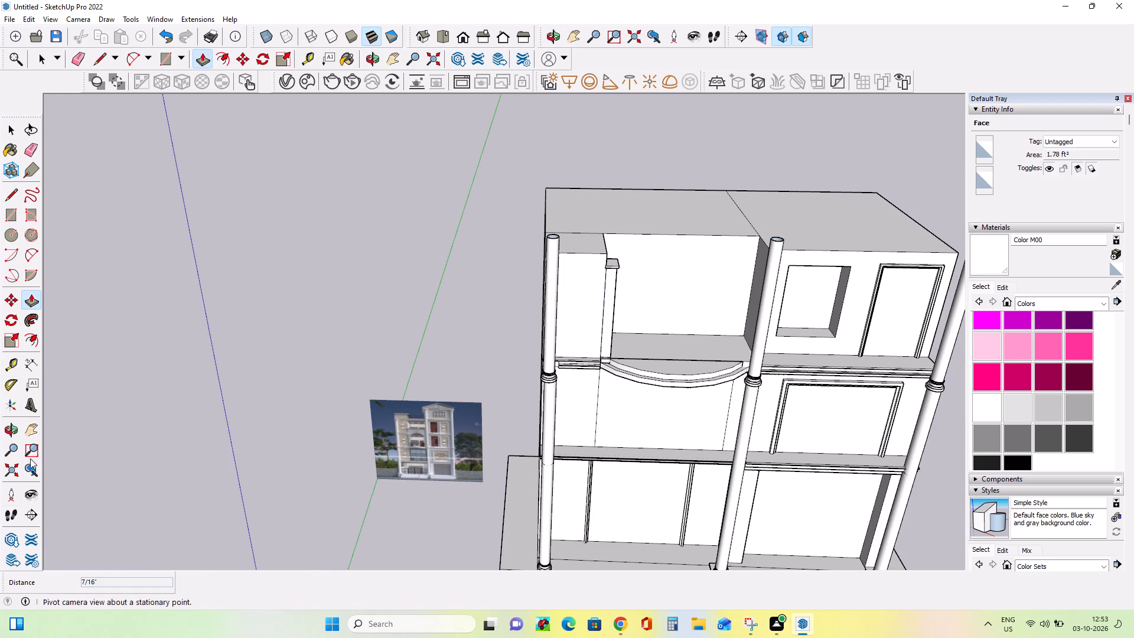
{"action": "left_click", "coordinate": [31, 428]}
{"action": "left_click_drag", "start_coordinate": [565, 248], "coordinate": [552, 272]}
{"action": "left_click_drag", "start_coordinate": [530, 294], "coordinate": [340, 343]}
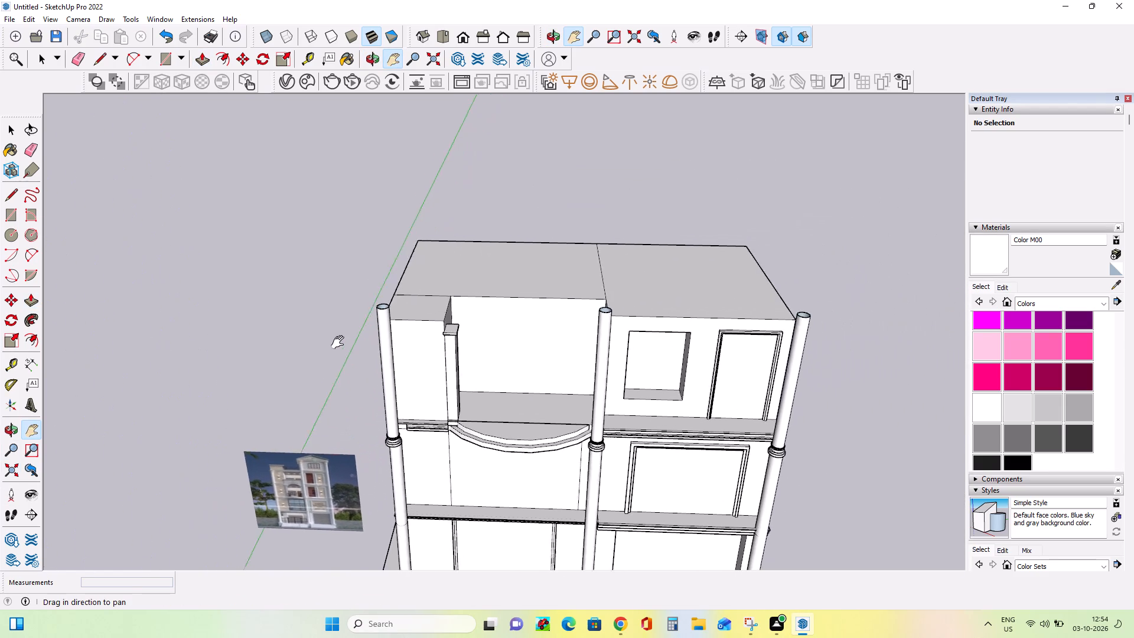
{"action": "left_click_drag", "start_coordinate": [340, 343], "coordinate": [333, 343]}
{"action": "left_click", "coordinate": [333, 343]}
{"action": "middle_click_drag", "start_coordinate": [411, 426], "coordinate": [425, 334]}
{"action": "middle_click", "coordinate": [425, 334]}
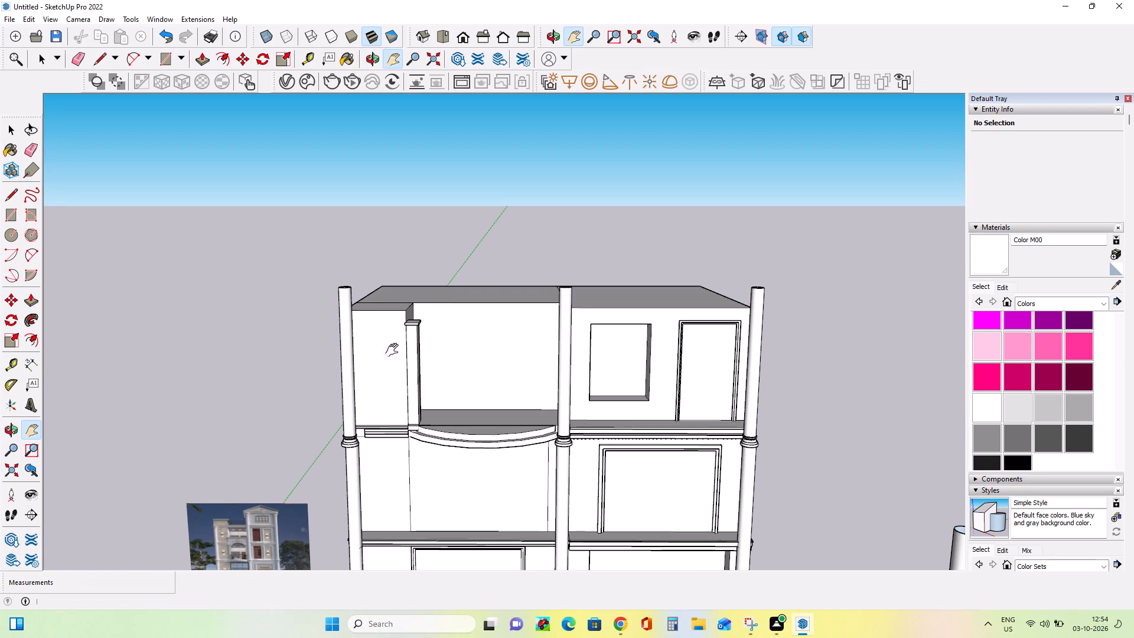
{"action": "scroll", "coordinate": [356, 381], "scroll_direction": "up", "scroll_amount": 1}
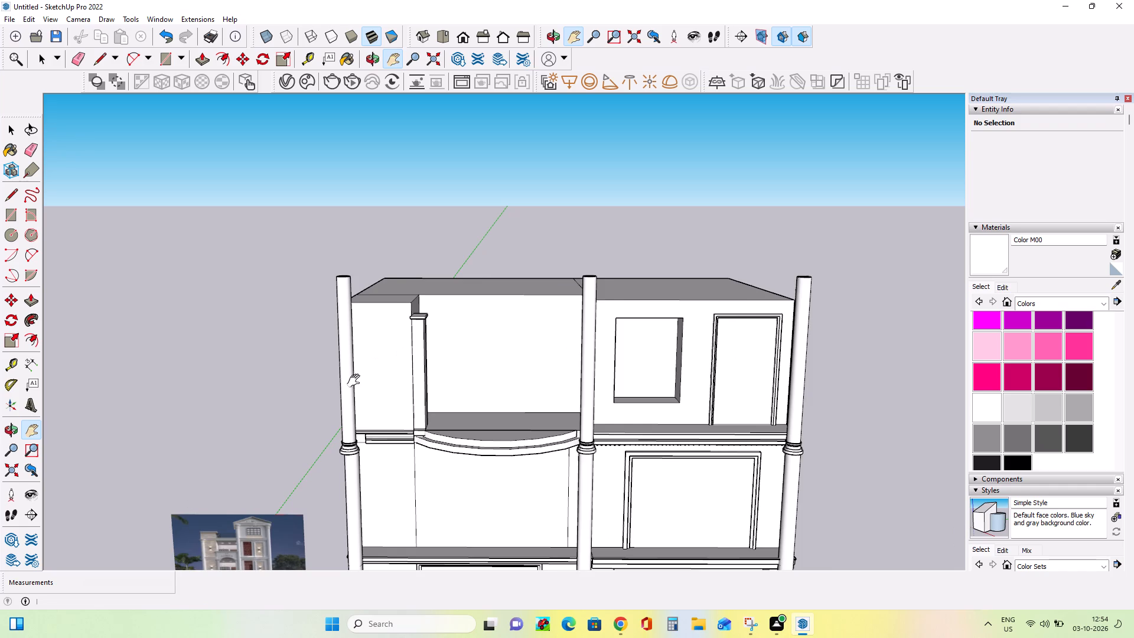
{"action": "scroll", "coordinate": [356, 381], "scroll_direction": "up", "scroll_amount": 1}
{"action": "middle_click_drag", "start_coordinate": [470, 331], "coordinate": [472, 347]}
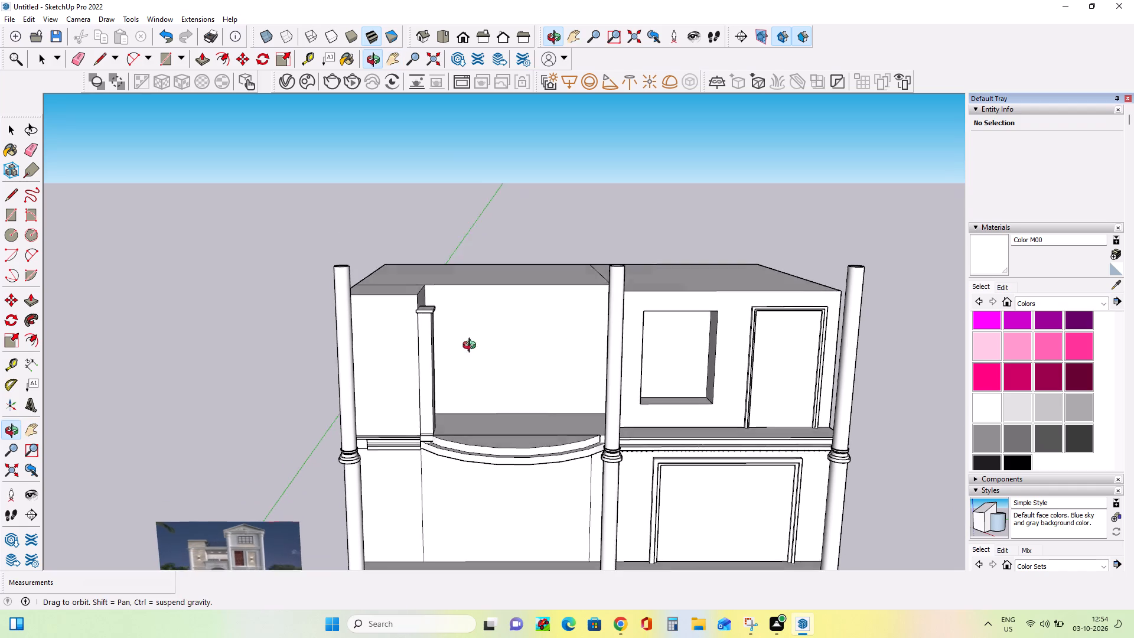
{"action": "middle_click_drag", "start_coordinate": [472, 347], "coordinate": [482, 392]}
{"action": "scroll", "coordinate": [441, 331], "scroll_direction": "up", "scroll_amount": 8}
{"action": "middle_click_drag", "start_coordinate": [442, 330], "coordinate": [447, 333]}
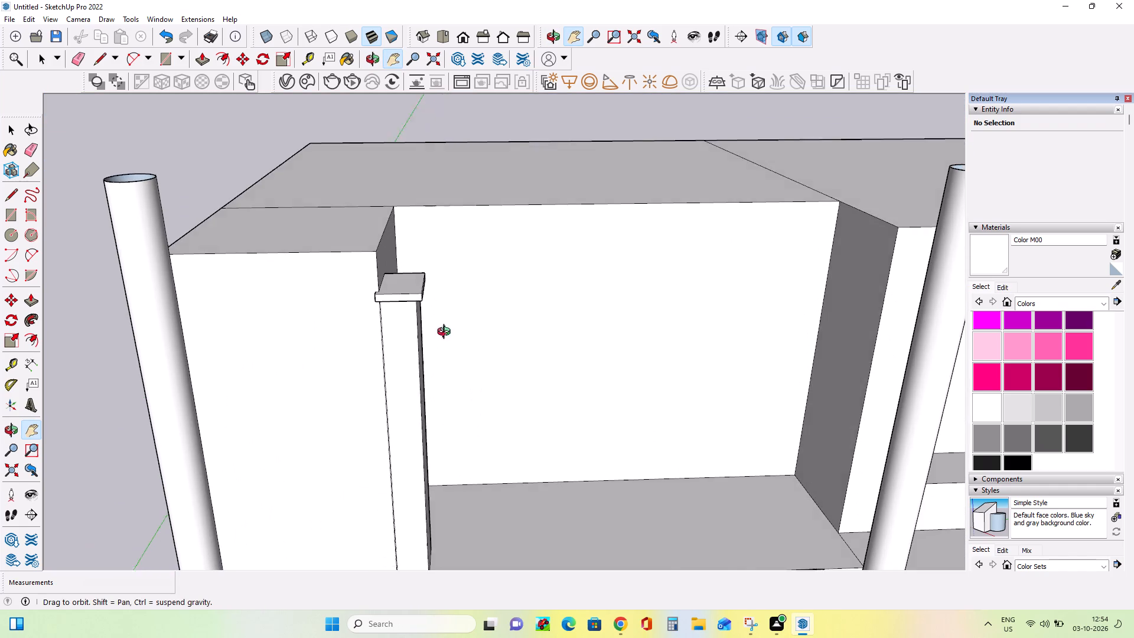
{"action": "middle_click_drag", "start_coordinate": [447, 333], "coordinate": [454, 342]}
{"action": "scroll", "coordinate": [454, 342], "scroll_direction": "down", "scroll_amount": 3}
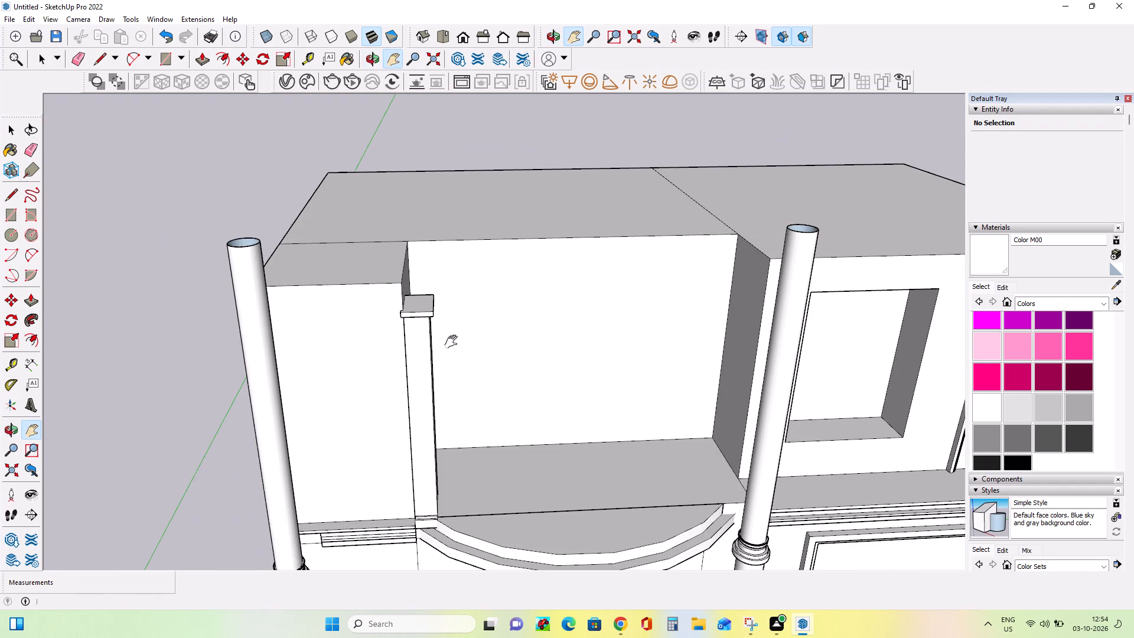
Draw a rectangle about 8 3/4" by 6 1/8" on top of the pillar cap, set back from its front lip.
{"action": "left_click", "coordinate": [11, 212]}
{"action": "middle_click_drag", "start_coordinate": [513, 357], "coordinate": [511, 389]}
{"action": "scroll", "coordinate": [436, 321], "scroll_direction": "up", "scroll_amount": 3}
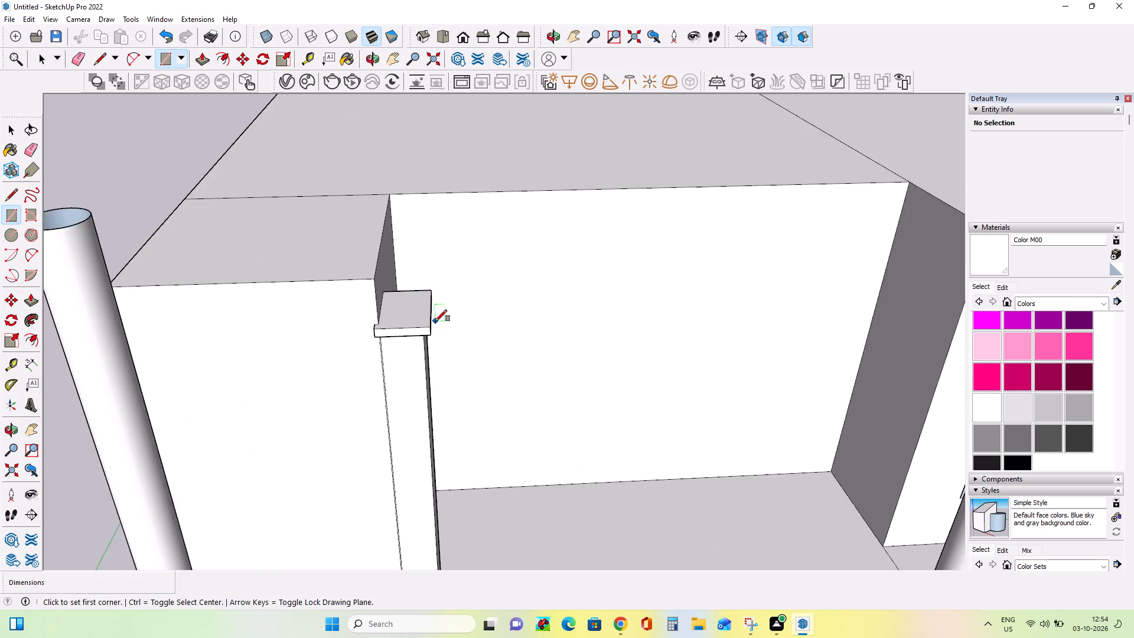
{"action": "scroll", "coordinate": [435, 321], "scroll_direction": "up", "scroll_amount": 4}
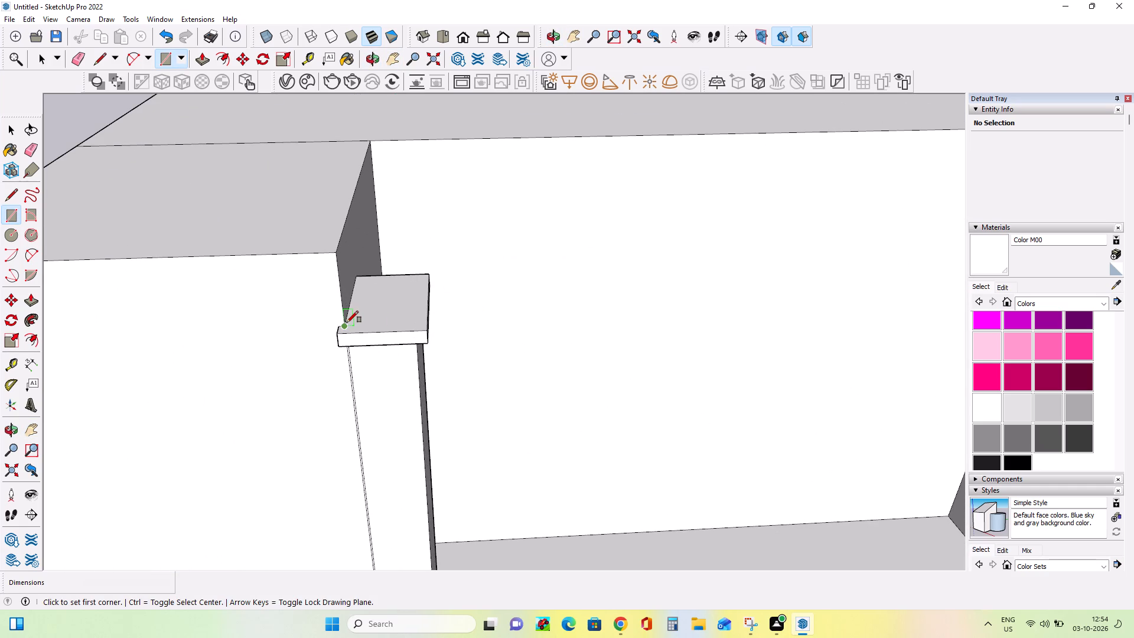
{"action": "left_click", "coordinate": [347, 323]}
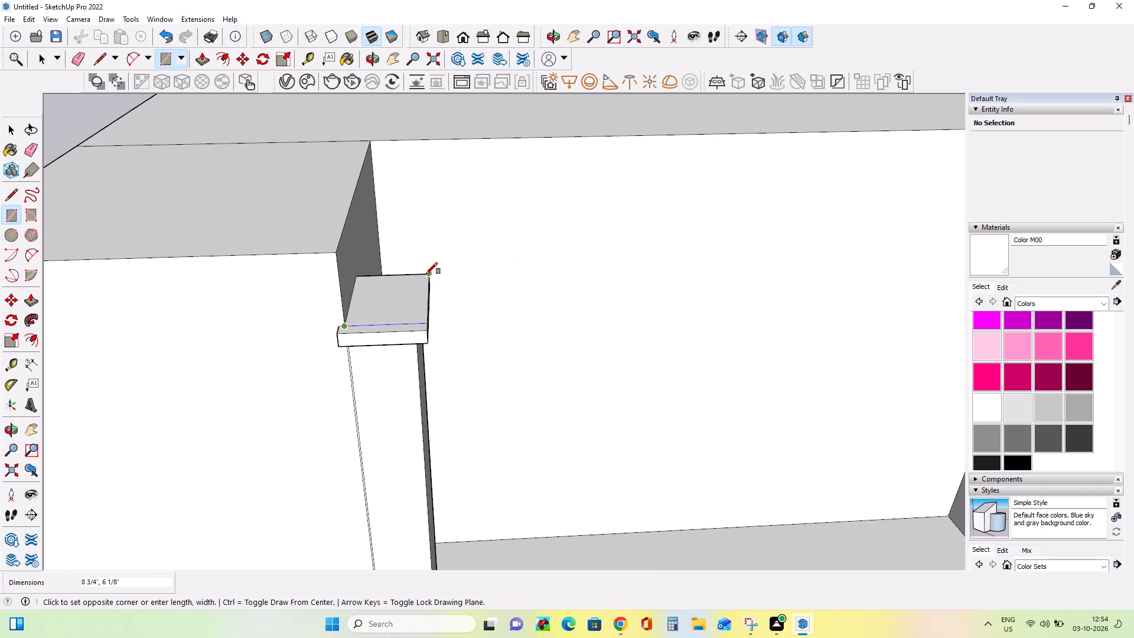
{"action": "left_click", "coordinate": [426, 274]}
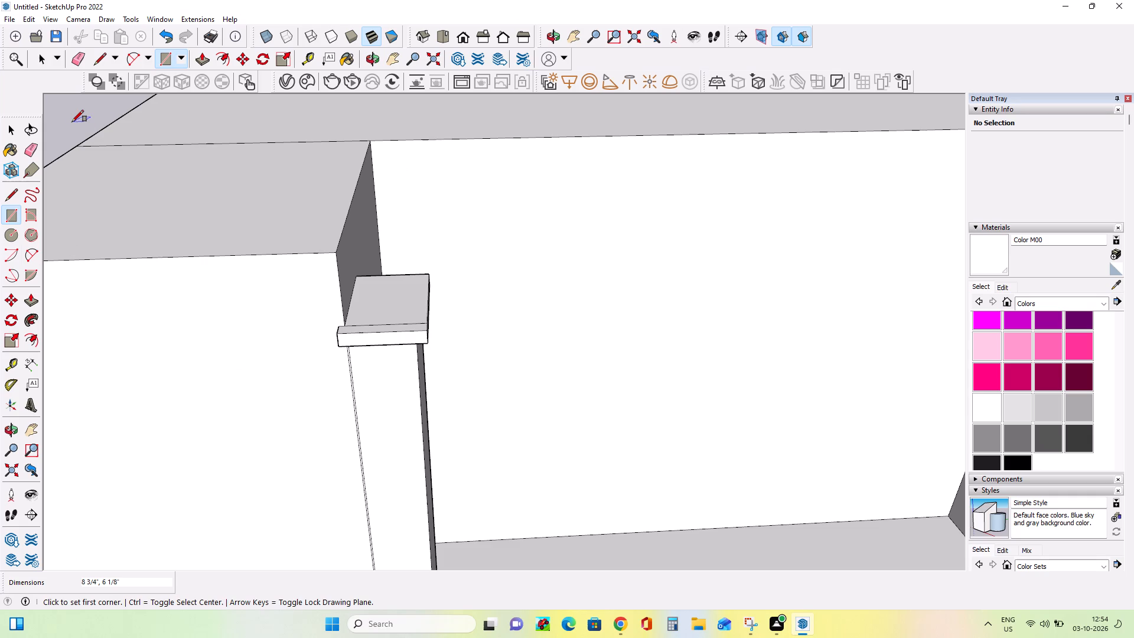
Pull the rectangle up from the pillar cap into a block rising slightly above the top of the adjacent projecting block.
{"action": "left_click", "coordinate": [28, 301]}
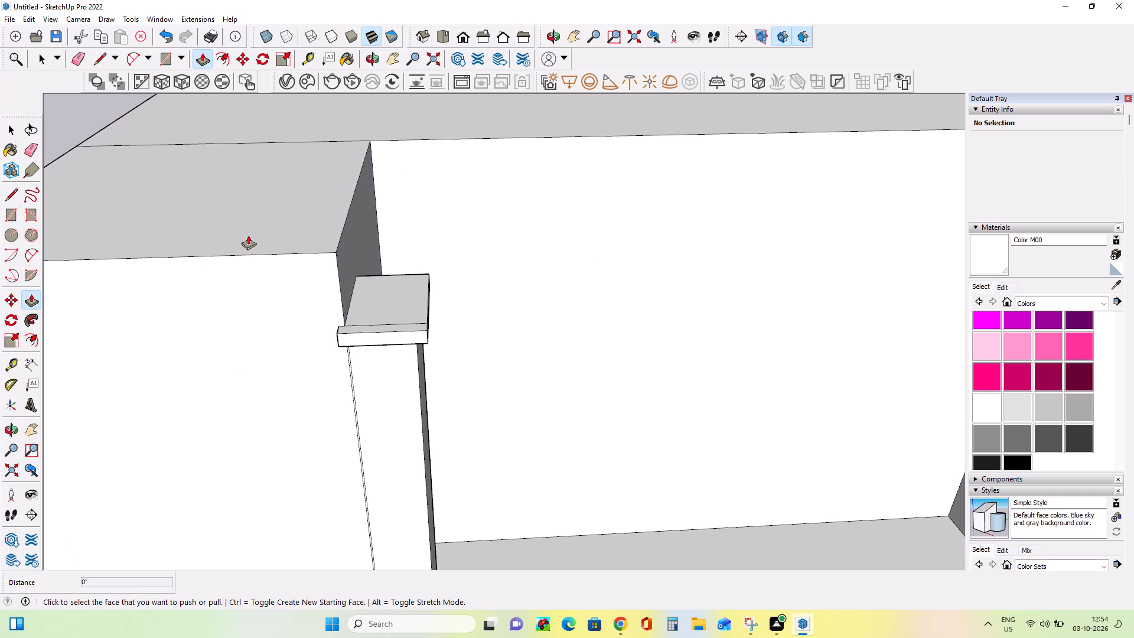
{"action": "left_click", "coordinate": [417, 295]}
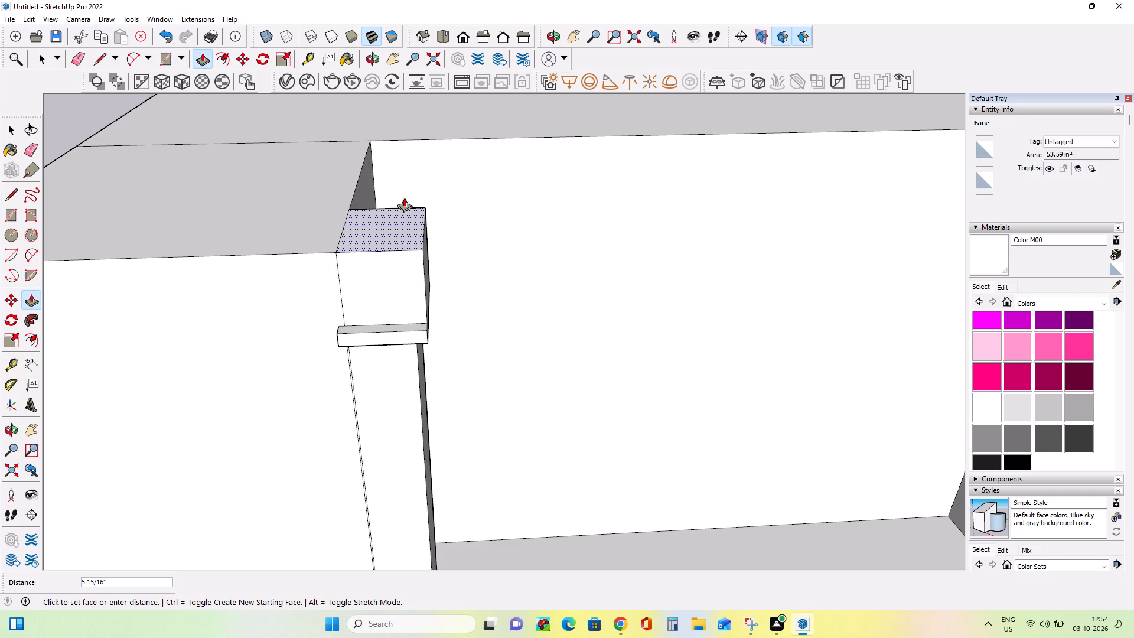
{"action": "double_click", "coordinate": [397, 217]}
{"action": "left_click_drag", "start_coordinate": [402, 230], "coordinate": [395, 161]}
{"action": "left_click", "coordinate": [395, 161]}
{"action": "left_click", "coordinate": [394, 166]}
{"action": "left_click", "coordinate": [394, 166]}
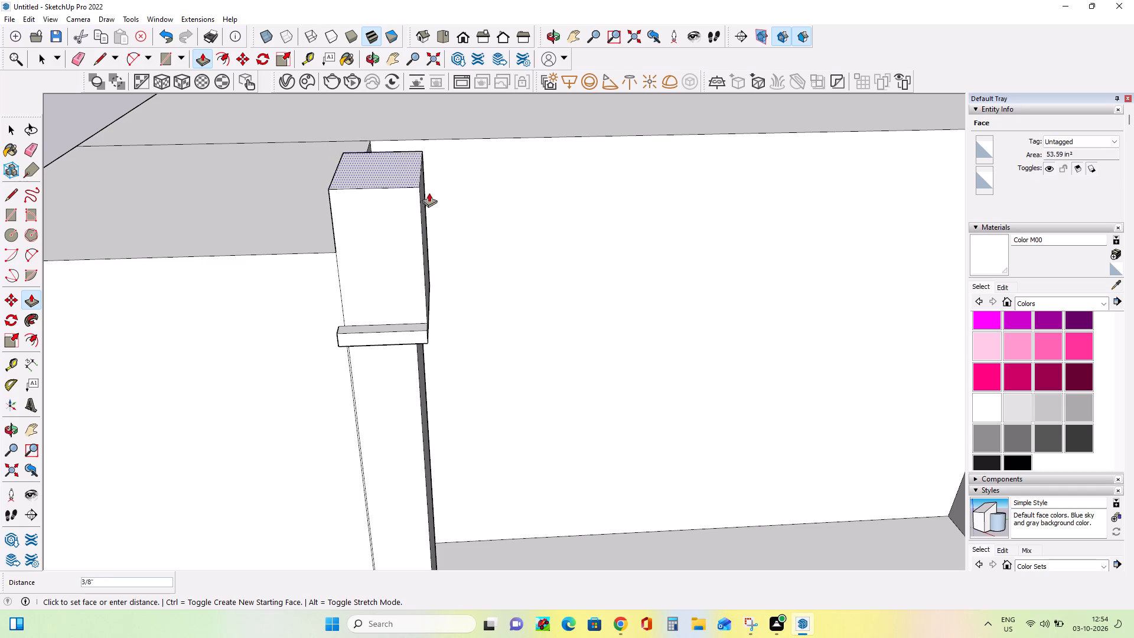
{"action": "left_click", "coordinate": [413, 188]}
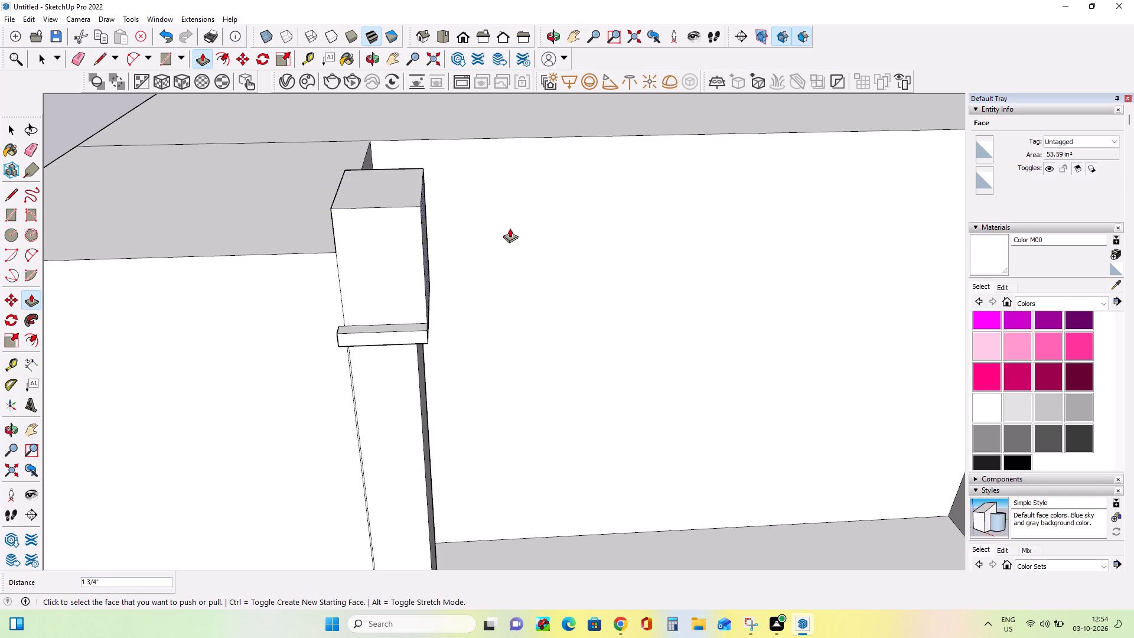
Extend the recess-side face of the block above the cap 5' 3/8" across the bay to form a beam.
{"action": "middle_click_drag", "start_coordinate": [512, 229], "coordinate": [406, 189]}
{"action": "left_click", "coordinate": [434, 228]}
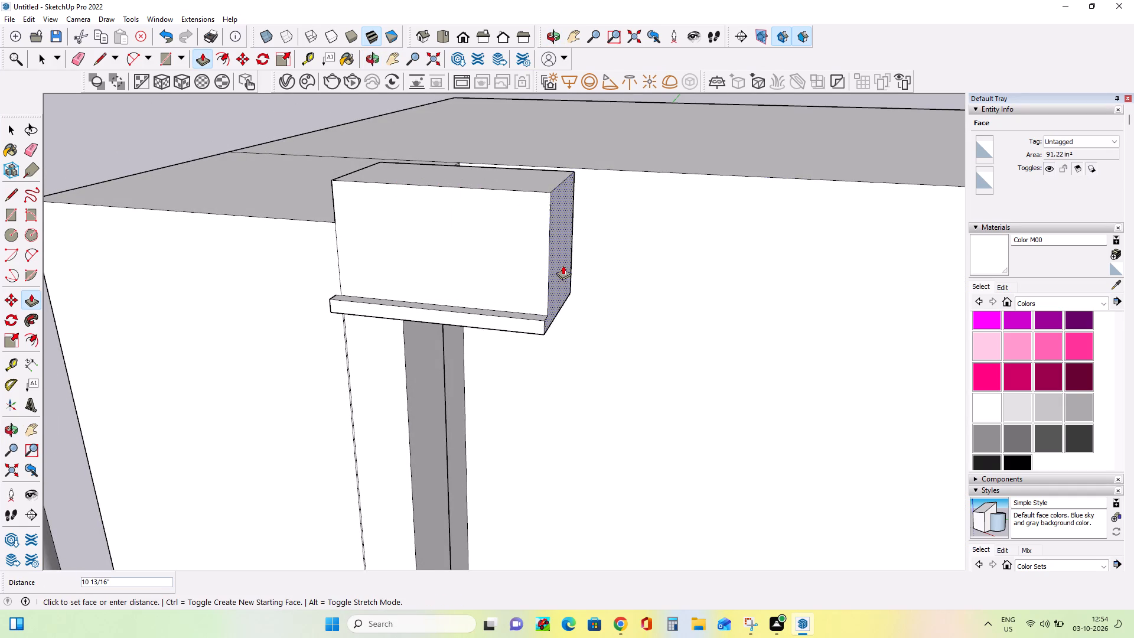
{"action": "scroll", "coordinate": [528, 256], "scroll_direction": "down", "scroll_amount": 14}
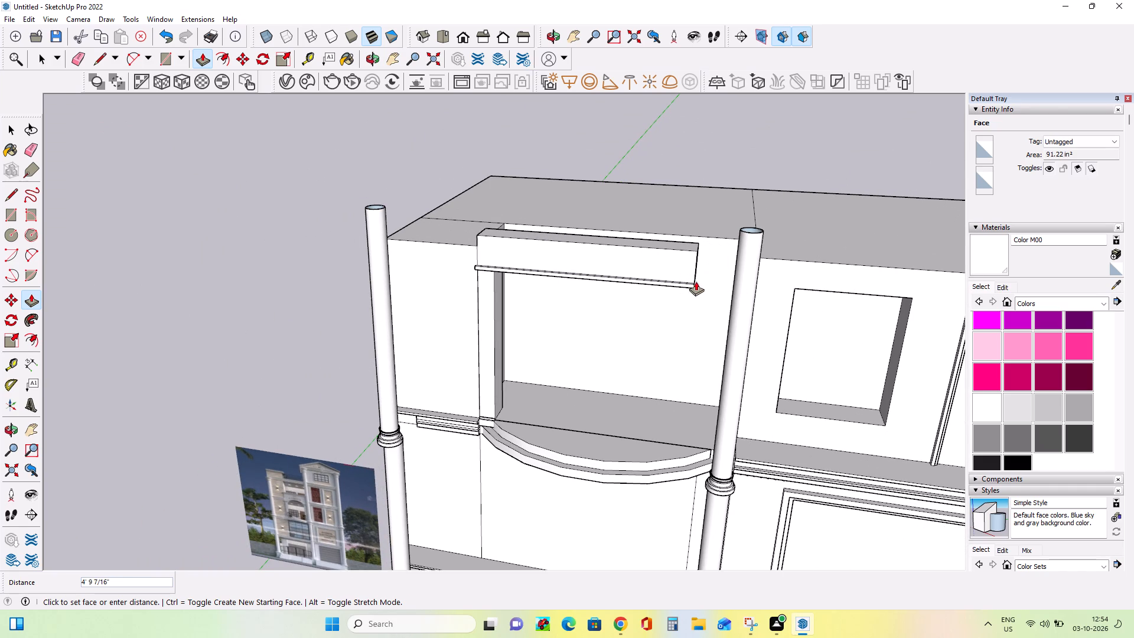
{"action": "left_click", "coordinate": [706, 284]}
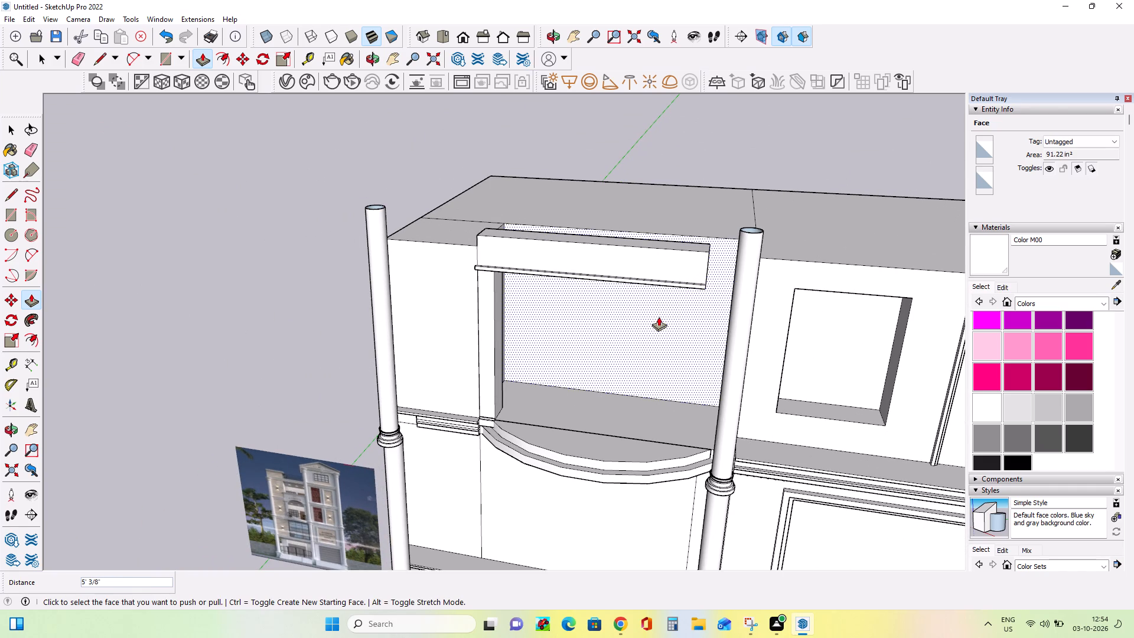
Draw a line about 1 1/8" long separating the pillar's cap from the beam's lower band, and push the band back 1 1/8" flush.
{"action": "middle_click_drag", "start_coordinate": [659, 317], "coordinate": [760, 289]}
{"action": "scroll", "coordinate": [599, 284], "scroll_direction": "up", "scroll_amount": 4}
{"action": "middle_click_drag", "start_coordinate": [599, 283], "coordinate": [599, 165]}
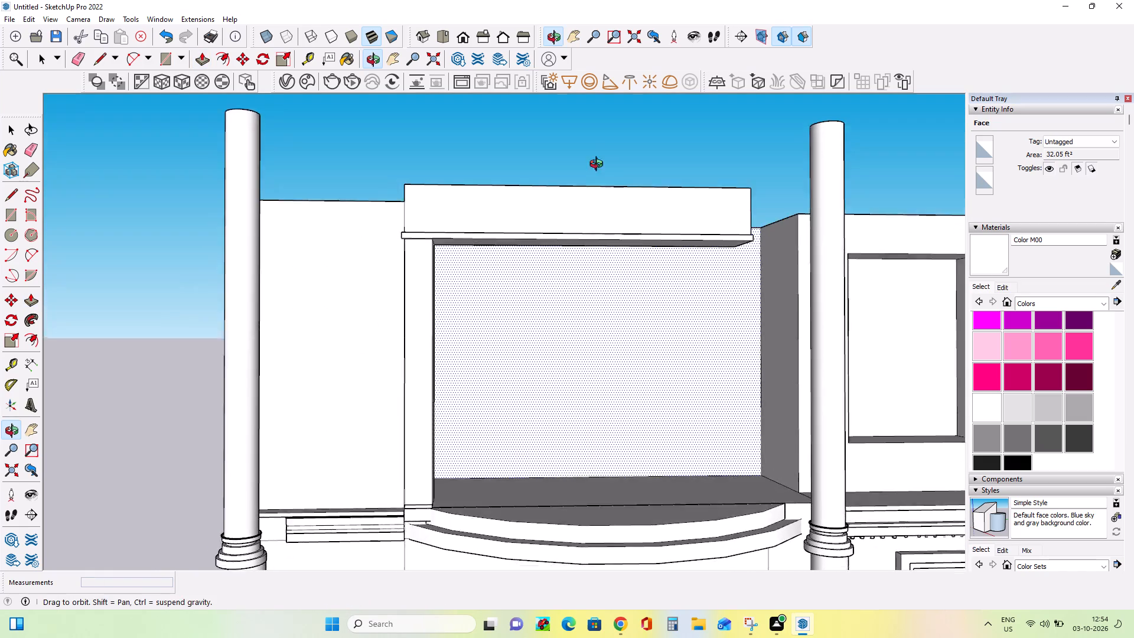
{"action": "middle_click_drag", "start_coordinate": [599, 165], "coordinate": [601, 157]}
{"action": "scroll", "coordinate": [439, 212], "scroll_direction": "up", "scroll_amount": 3}
{"action": "scroll", "coordinate": [57, 178], "scroll_direction": "up", "scroll_amount": 1}
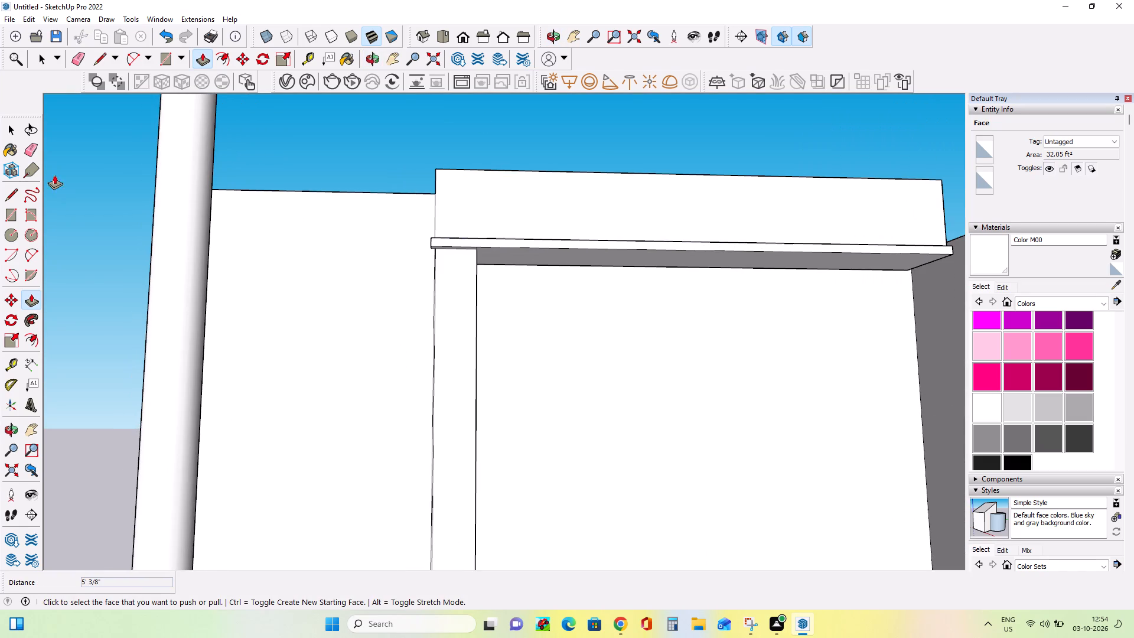
{"action": "left_click", "coordinate": [12, 192]}
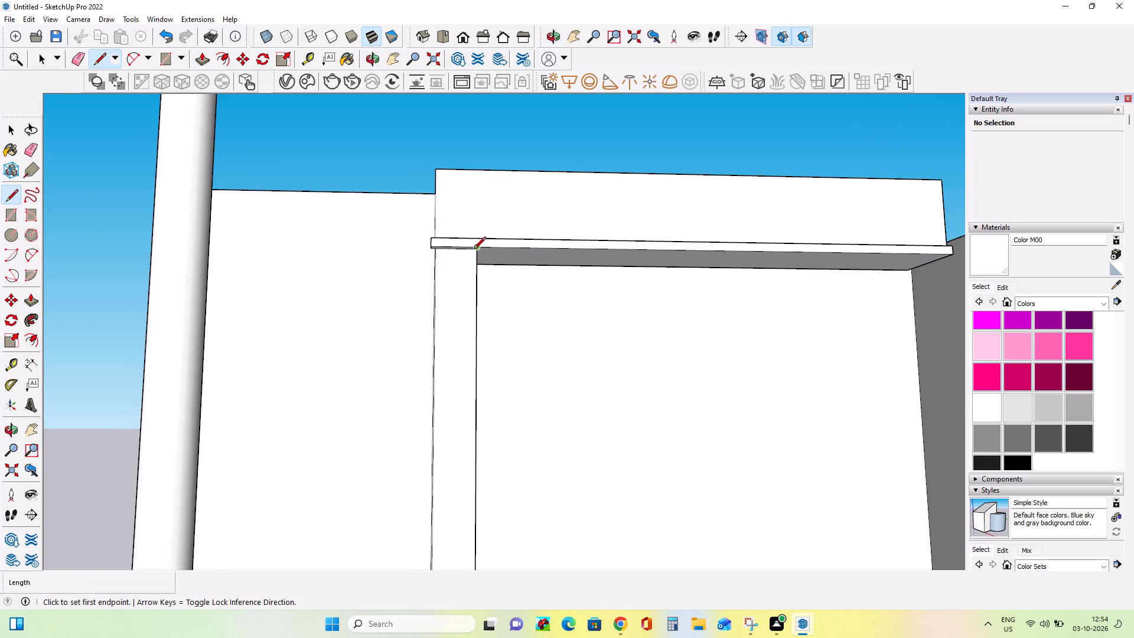
{"action": "left_click", "coordinate": [474, 250]}
{"action": "left_click", "coordinate": [477, 237]}
{"action": "left_click", "coordinate": [36, 299]}
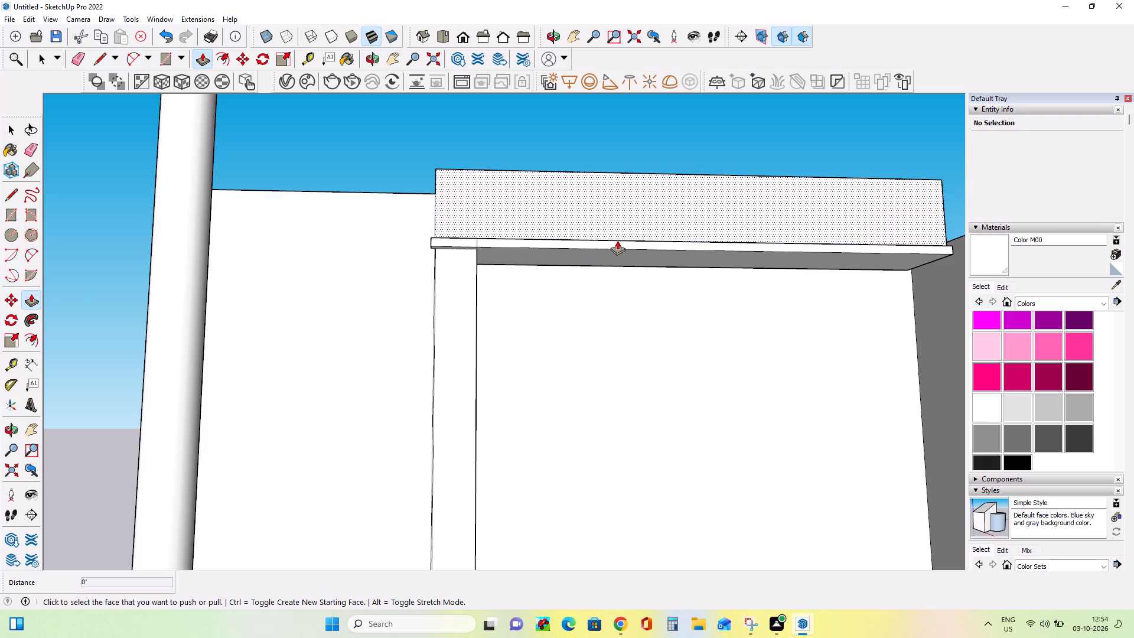
{"action": "left_click", "coordinate": [617, 242]}
{"action": "left_click", "coordinate": [576, 237]}
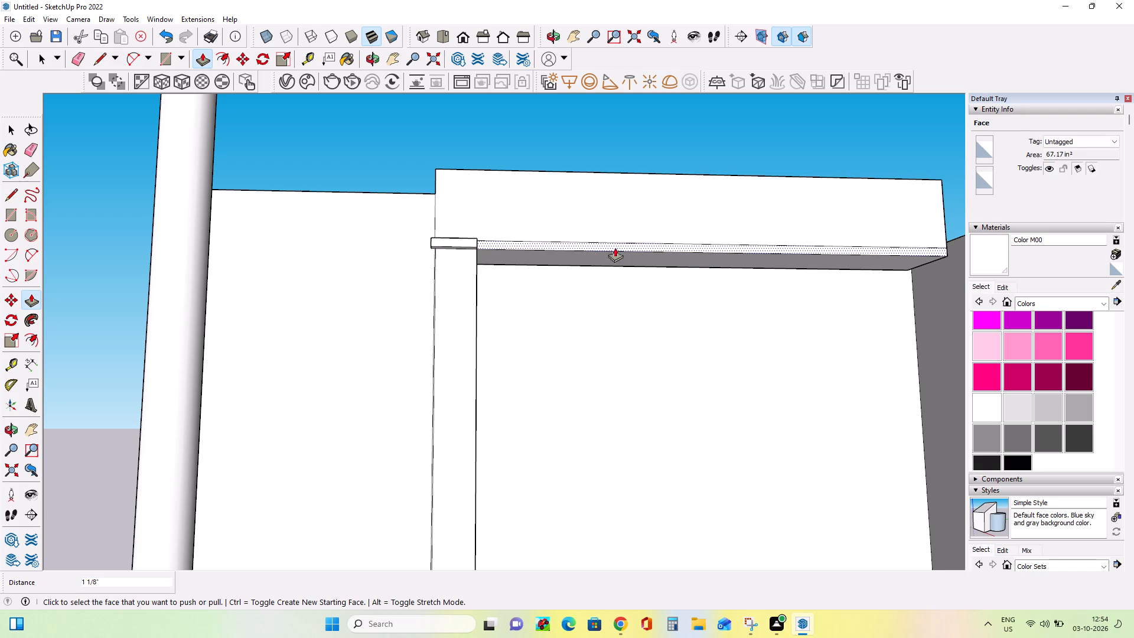
Draw a rectangle about 9 3/4" by 7 3/16" at the far end of the bay's sill and pull it up 4' 1 3/8" as a second pillar.
{"action": "middle_click_drag", "start_coordinate": [615, 248], "coordinate": [617, 333]}
{"action": "scroll", "coordinate": [617, 333], "scroll_direction": "down", "scroll_amount": 1}
{"action": "scroll", "coordinate": [631, 281], "scroll_direction": "down", "scroll_amount": 6}
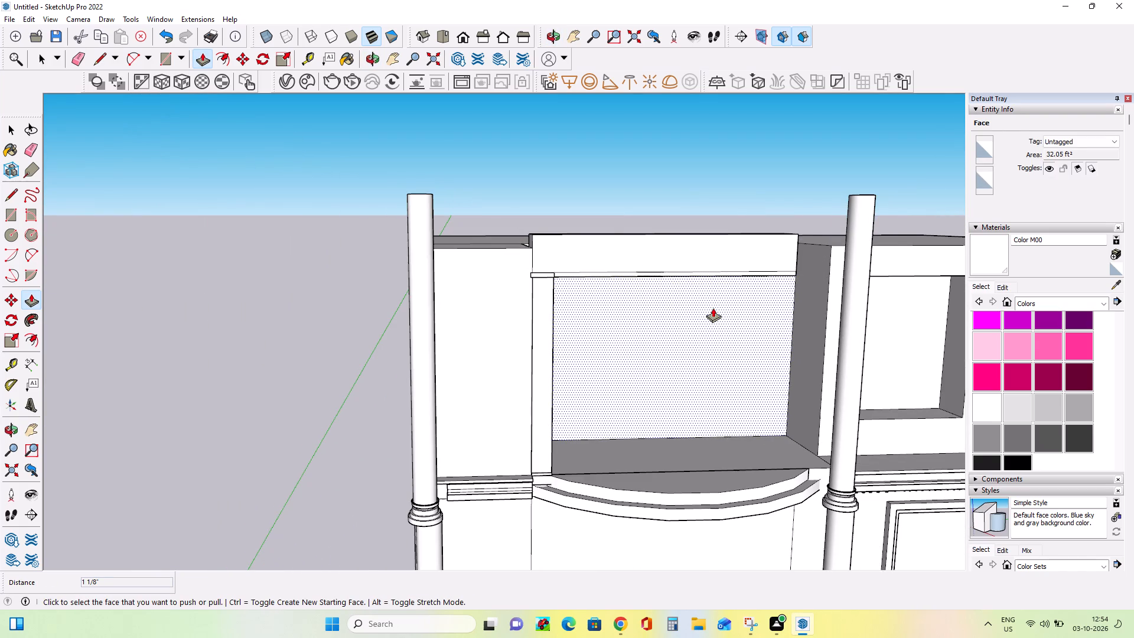
{"action": "scroll", "coordinate": [713, 308], "scroll_direction": "down", "scroll_amount": 3}
{"action": "scroll", "coordinate": [774, 341], "scroll_direction": "up", "scroll_amount": 4}
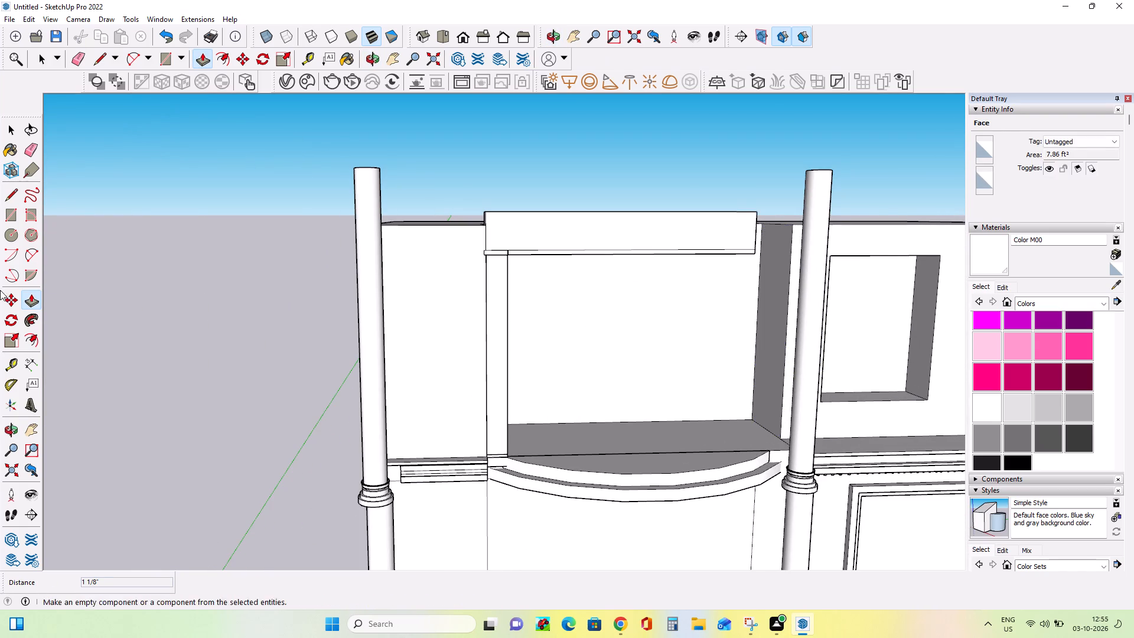
{"action": "left_click", "coordinate": [14, 215]}
{"action": "middle_click_drag", "start_coordinate": [783, 289], "coordinate": [774, 316]}
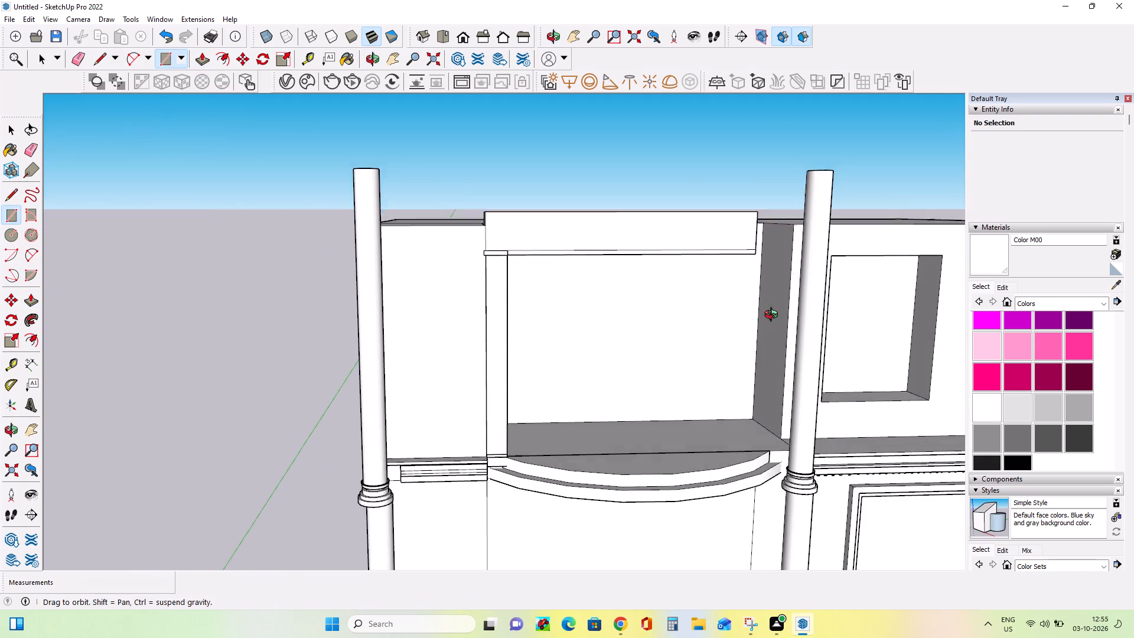
{"action": "middle_click_drag", "start_coordinate": [774, 316], "coordinate": [765, 385]}
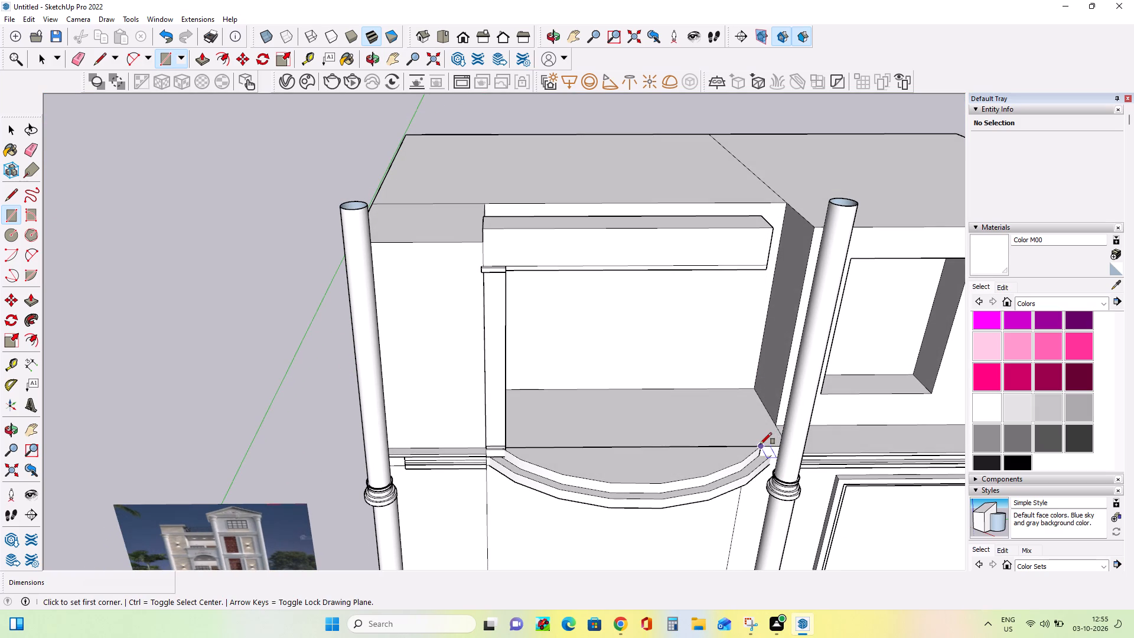
{"action": "left_click", "coordinate": [762, 448]}
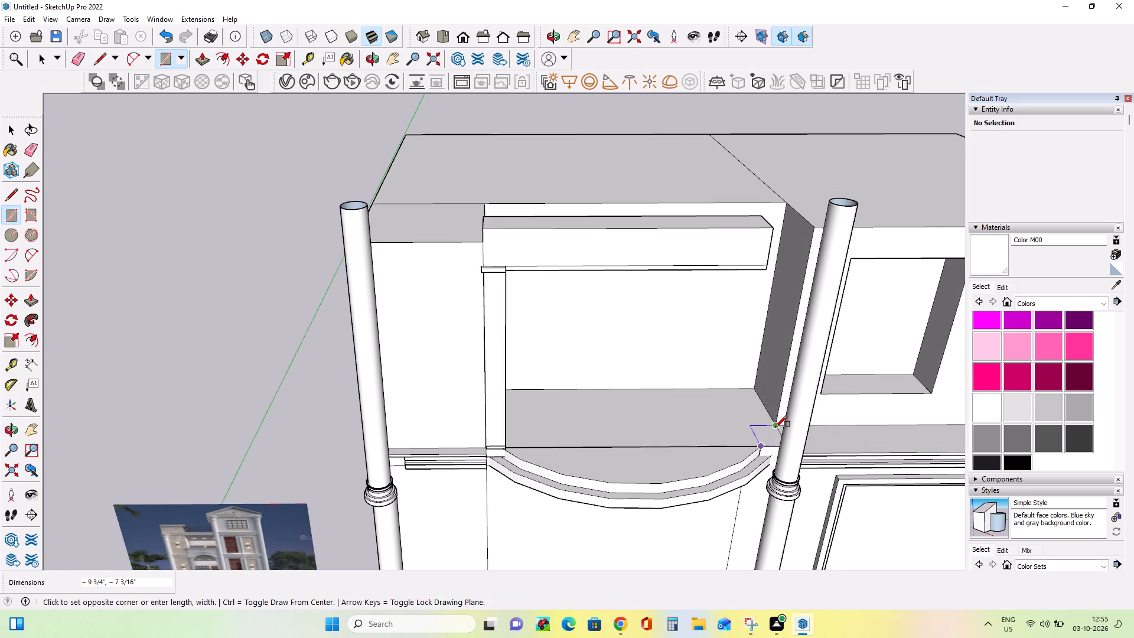
{"action": "left_click", "coordinate": [775, 427]}
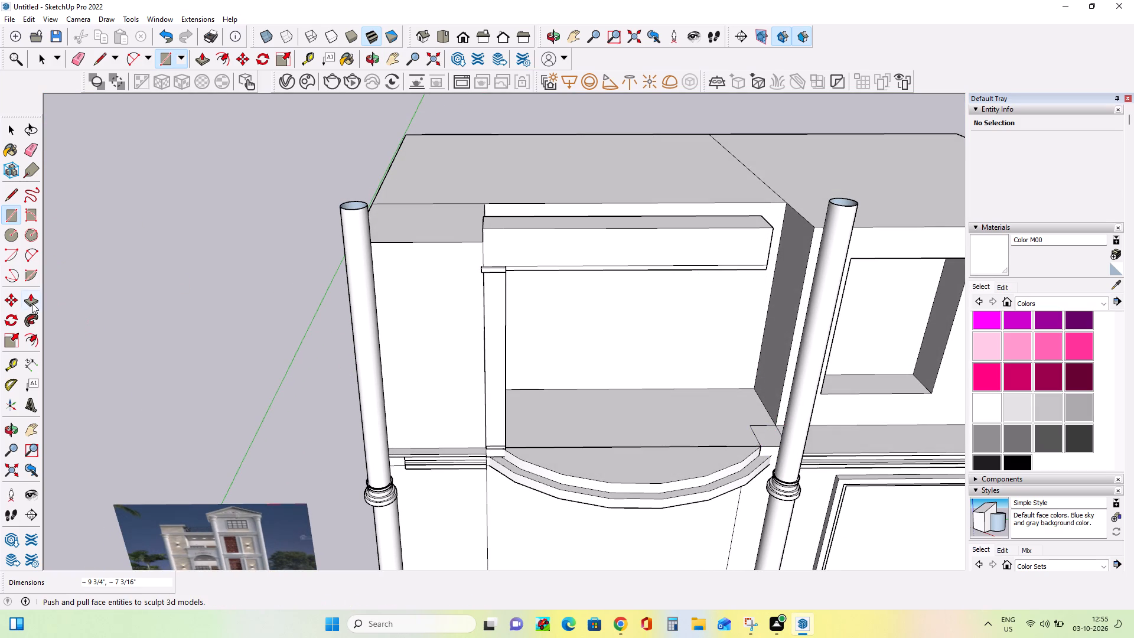
{"action": "left_click", "coordinate": [32, 303]}
{"action": "left_click", "coordinate": [770, 434]}
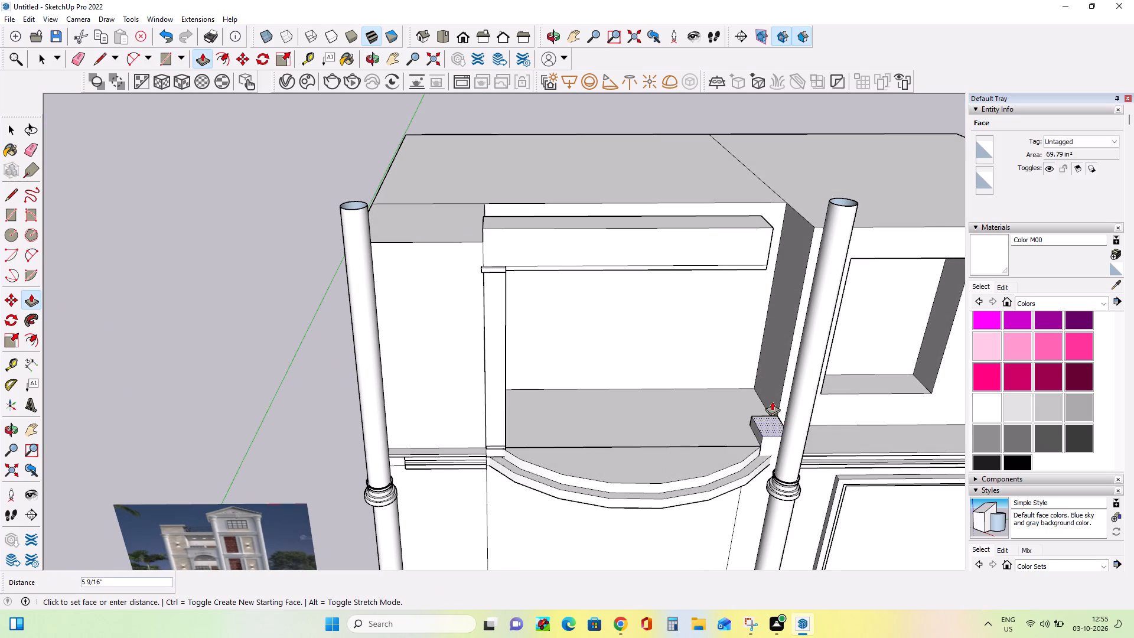
{"action": "left_click", "coordinate": [752, 259]}
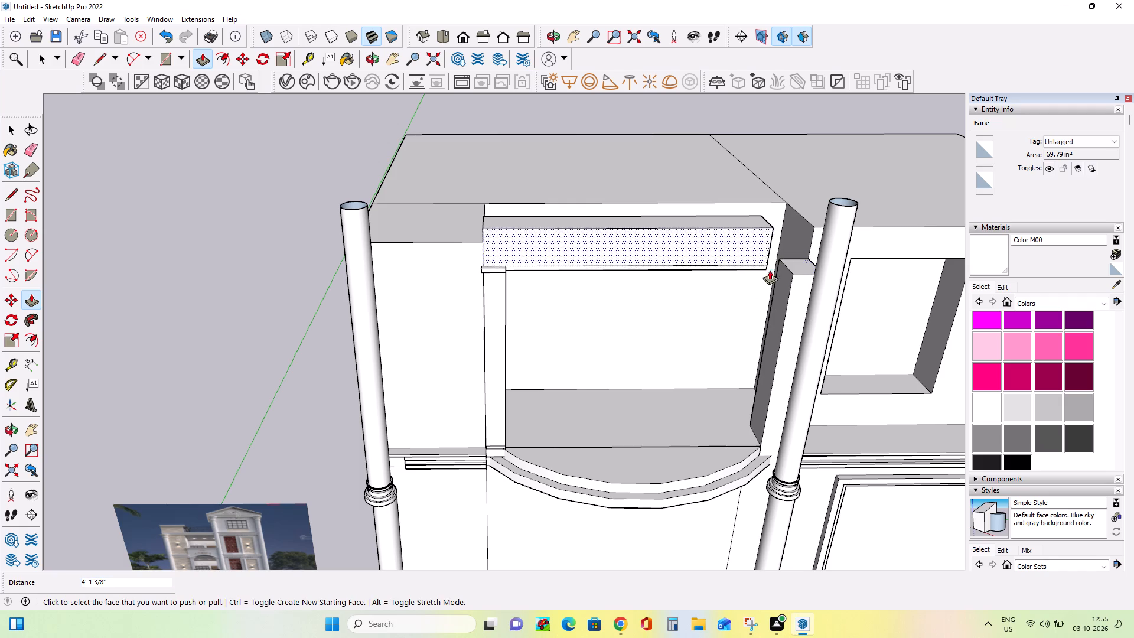
Extend the free end of the beam 1' 3 3/16" so that it spans over the second pillar.
{"action": "middle_click_drag", "start_coordinate": [831, 274], "coordinate": [655, 281]}
{"action": "scroll", "coordinate": [783, 363], "scroll_direction": "up", "scroll_amount": 1}
{"action": "middle_click_drag", "start_coordinate": [791, 387], "coordinate": [761, 394]}
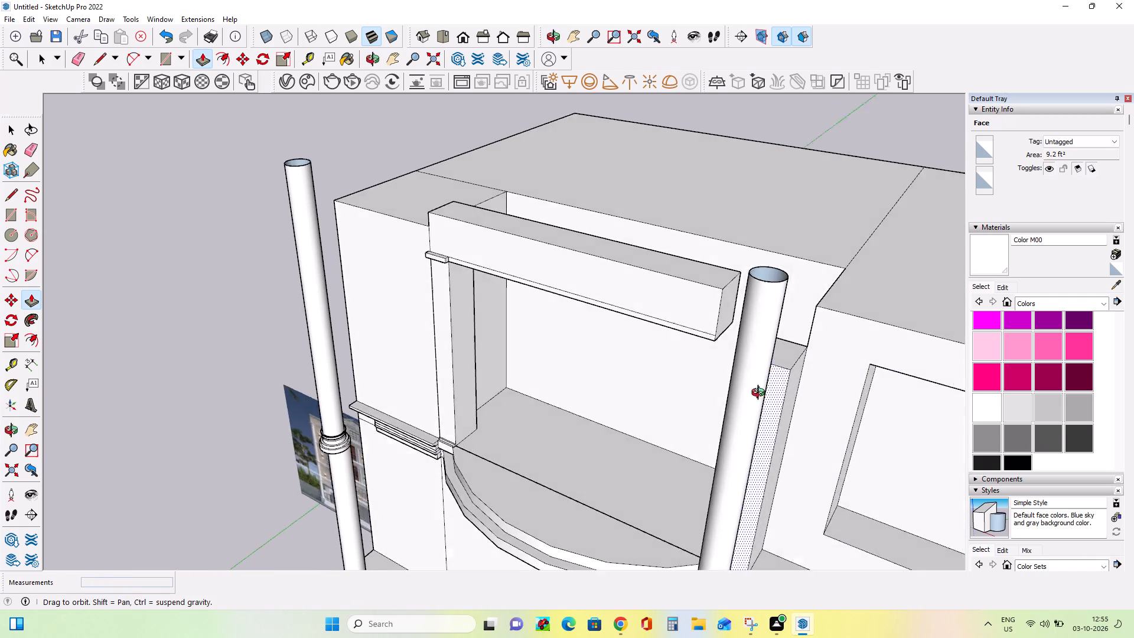
{"action": "middle_click_drag", "start_coordinate": [761, 394], "coordinate": [625, 375]}
{"action": "left_click", "coordinate": [617, 324]}
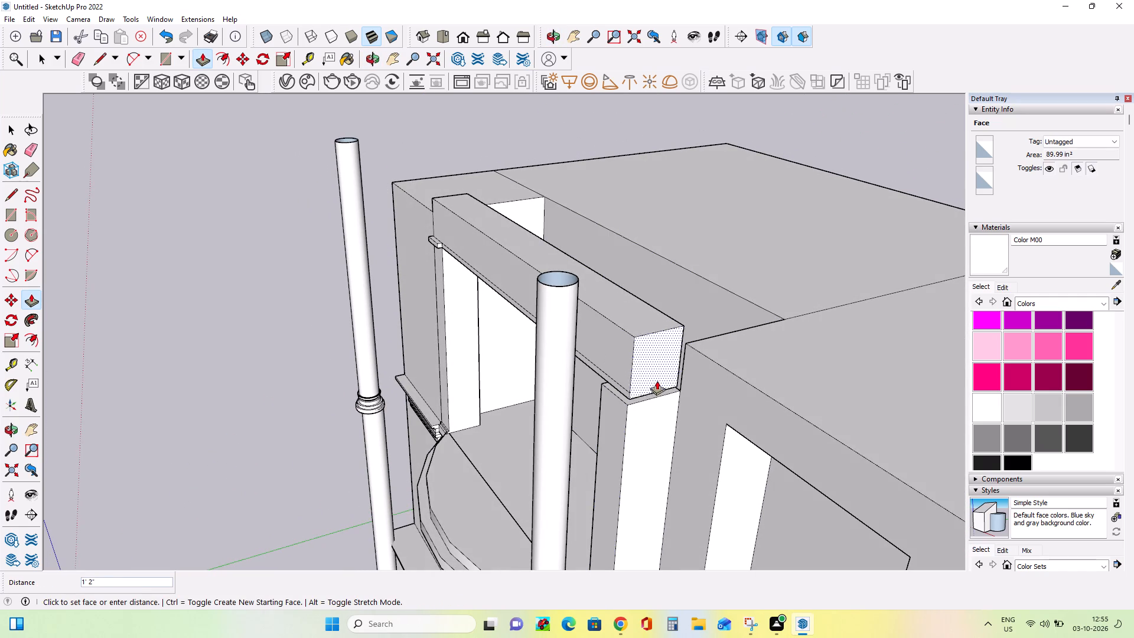
{"action": "left_click", "coordinate": [647, 397]}
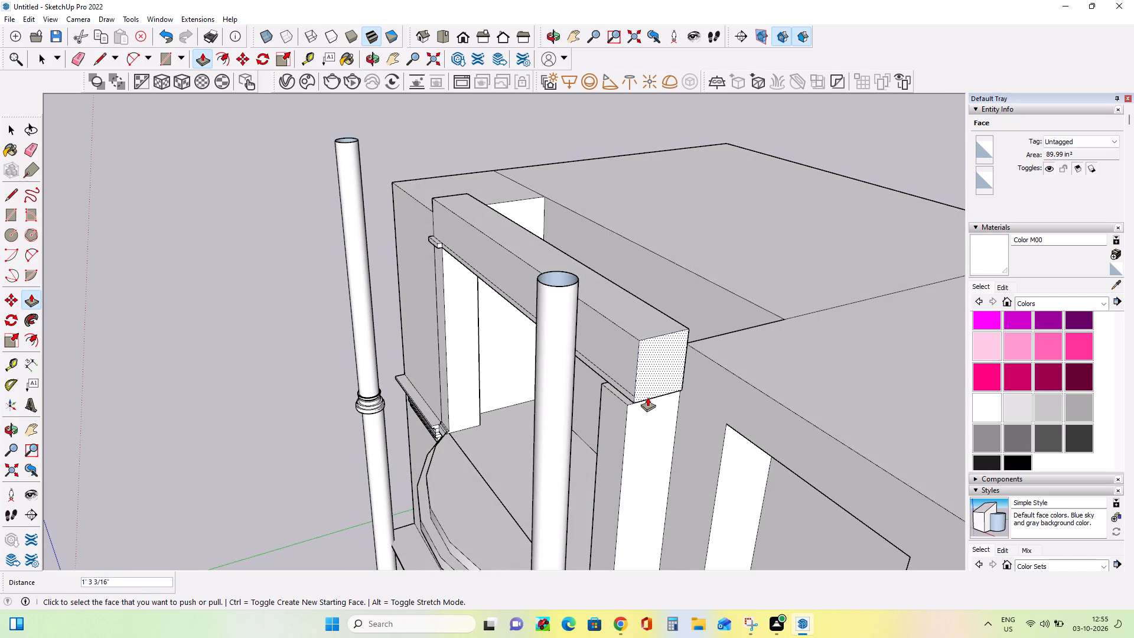
Push the second pillar's front face back 1 3/8" to line up with the beam's front.
{"action": "scroll", "coordinate": [612, 392], "scroll_direction": "up", "scroll_amount": 7}
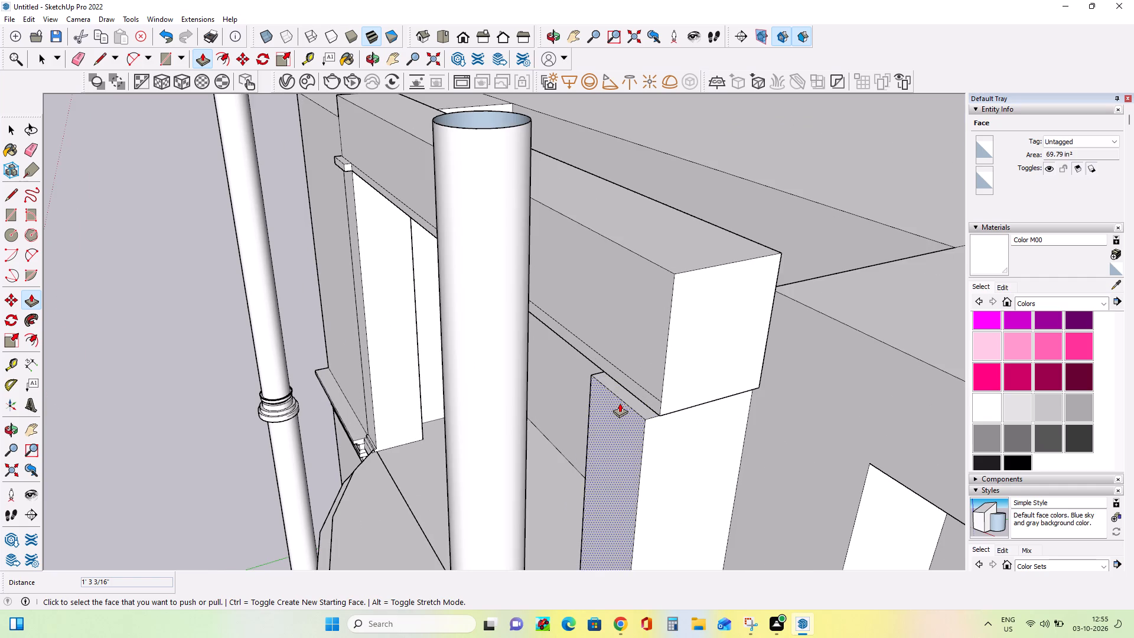
{"action": "left_click", "coordinate": [620, 403]}
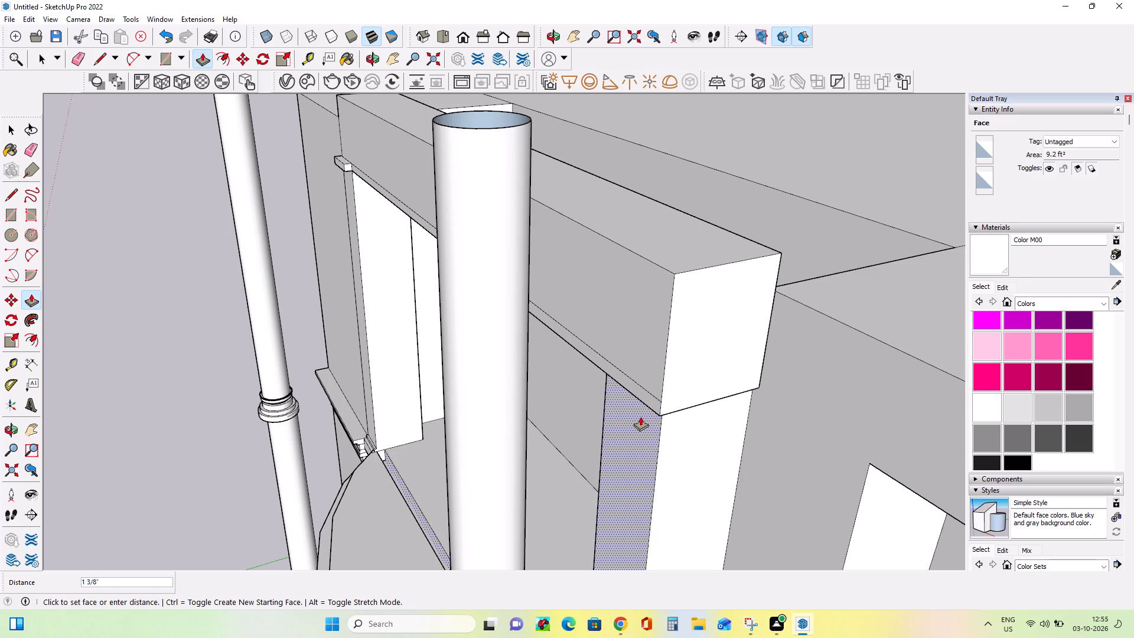
{"action": "left_click", "coordinate": [640, 416]}
Push the second pillar's front face back another 4 13/16" beneath the beam.
{"action": "middle_click_drag", "start_coordinate": [580, 442], "coordinate": [719, 371]}
{"action": "scroll", "coordinate": [719, 371], "scroll_direction": "down", "scroll_amount": 5}
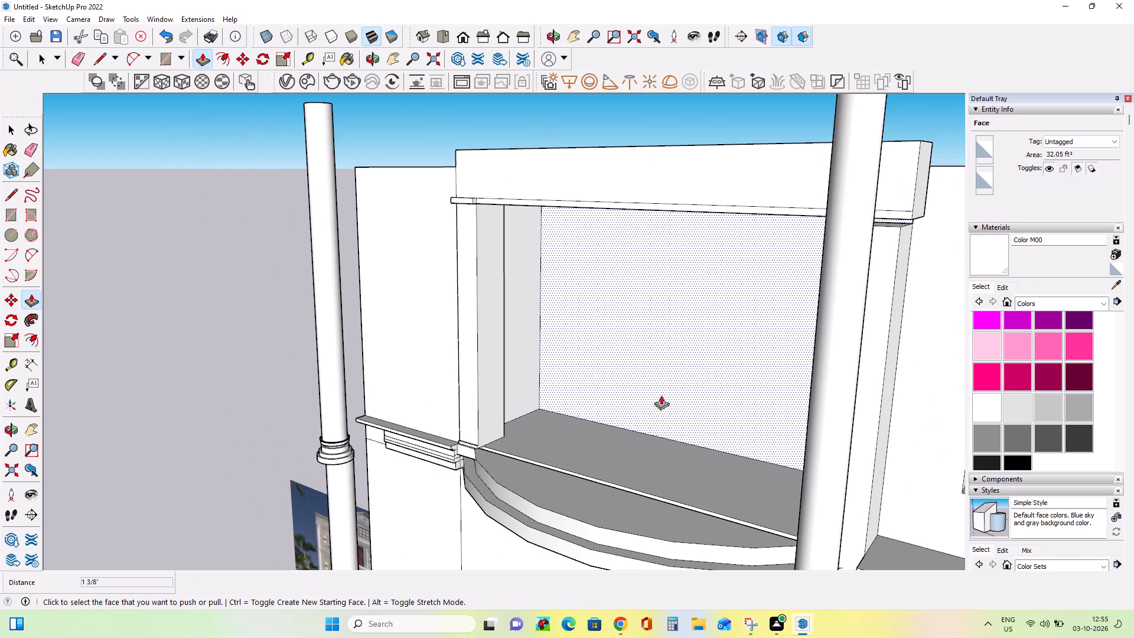
{"action": "middle_click_drag", "start_coordinate": [615, 400], "coordinate": [758, 426]}
{"action": "scroll", "coordinate": [699, 265], "scroll_direction": "up", "scroll_amount": 3}
{"action": "middle_click_drag", "start_coordinate": [702, 279], "coordinate": [719, 301]}
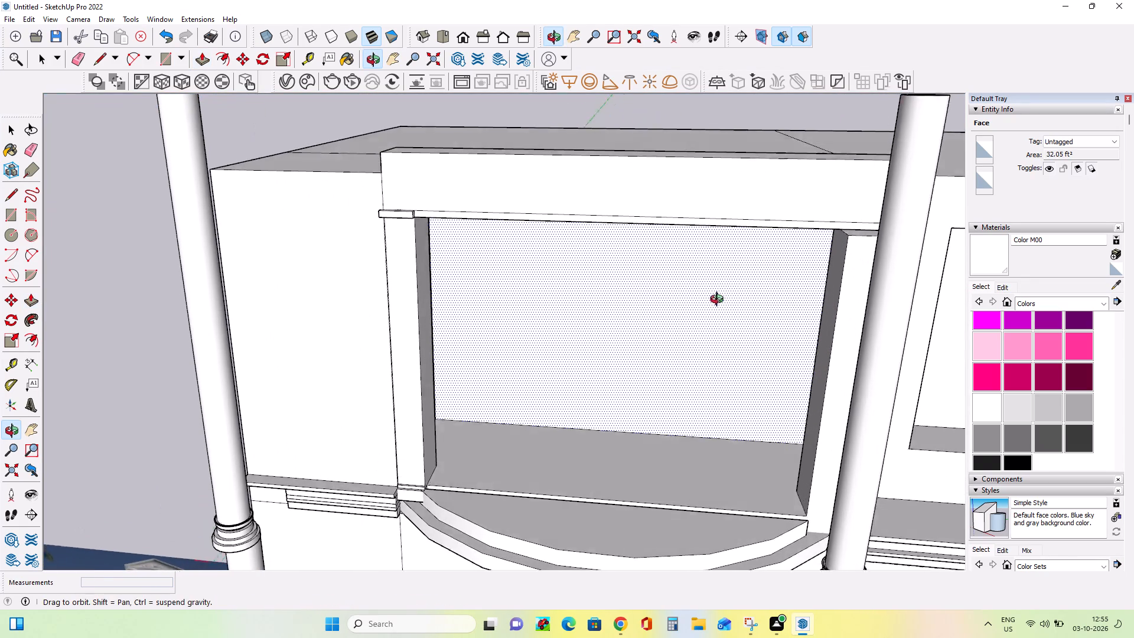
{"action": "middle_click_drag", "start_coordinate": [719, 301], "coordinate": [722, 307]}
{"action": "scroll", "coordinate": [861, 233], "scroll_direction": "up", "scroll_amount": 7}
{"action": "left_click", "coordinate": [865, 253]}
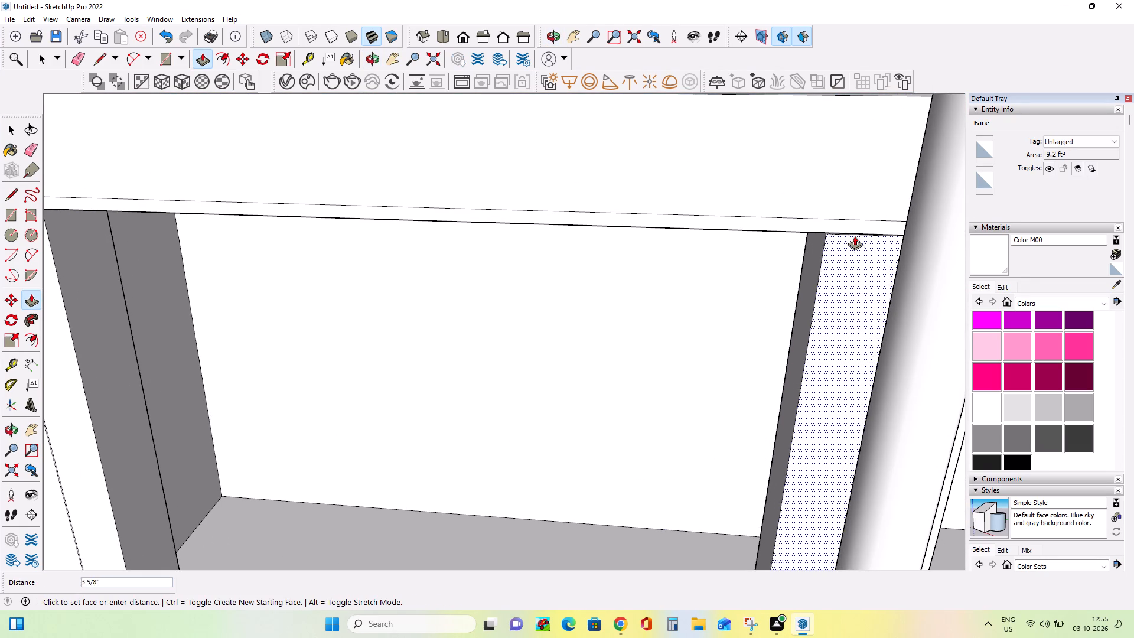
{"action": "left_click", "coordinate": [852, 233]}
{"action": "scroll", "coordinate": [810, 283], "scroll_direction": "down", "scroll_amount": 8}
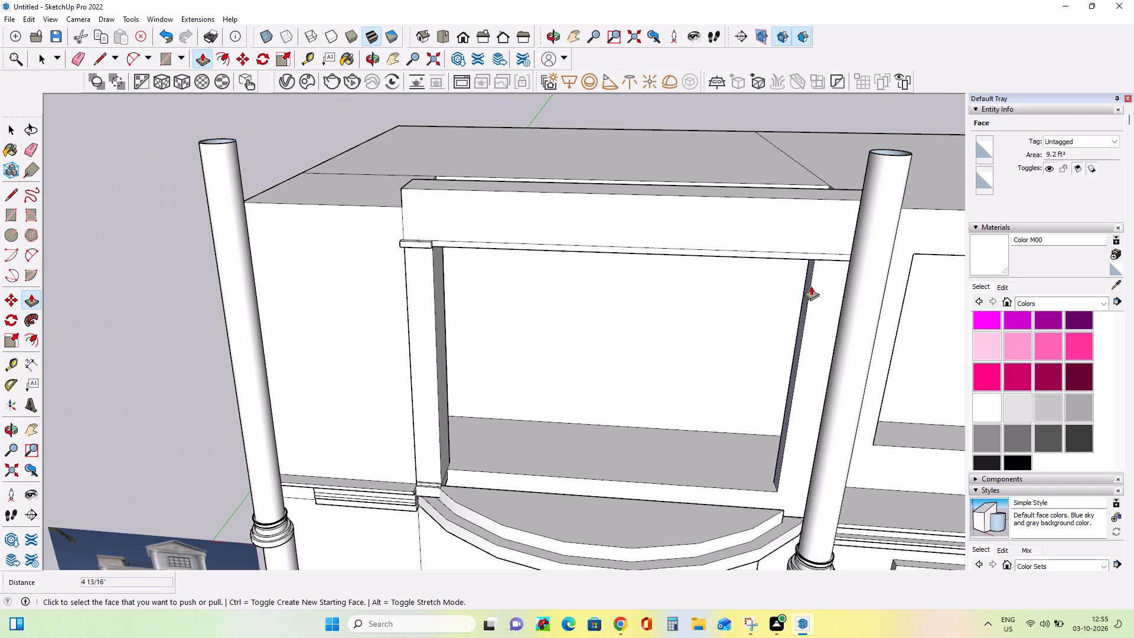
{"action": "middle_click_drag", "start_coordinate": [671, 533], "coordinate": [726, 440]}
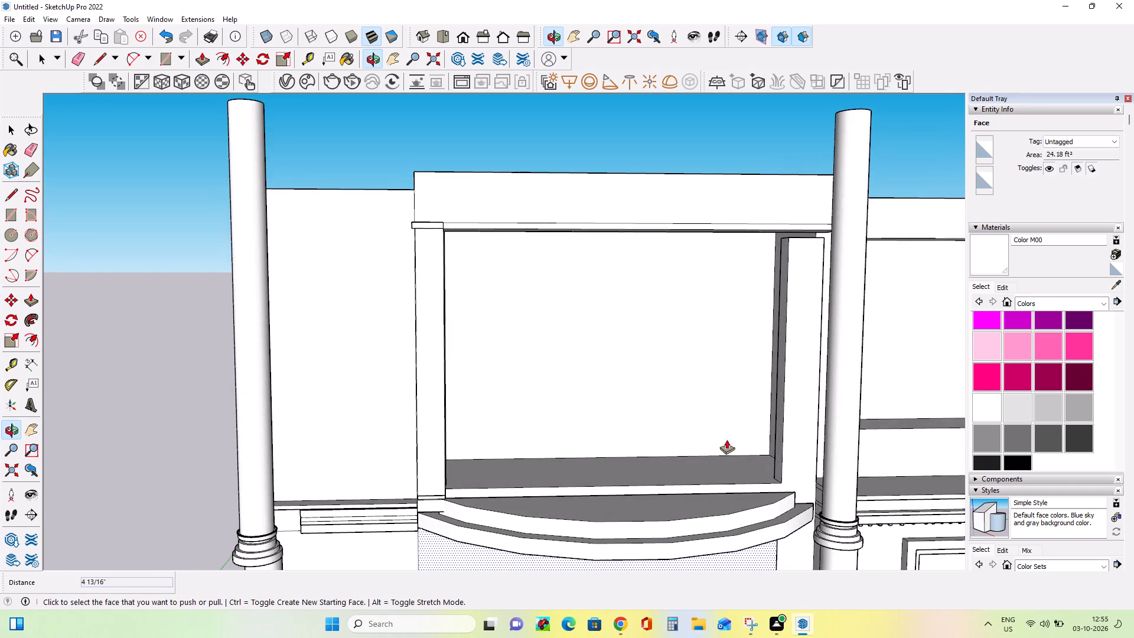
Push/Pull the beam's underside down 1 1/4" to meet the top of the second pillar.
{"action": "scroll", "coordinate": [808, 228], "scroll_direction": "up", "scroll_amount": 6}
{"action": "middle_click_drag", "start_coordinate": [813, 239], "coordinate": [836, 302]}
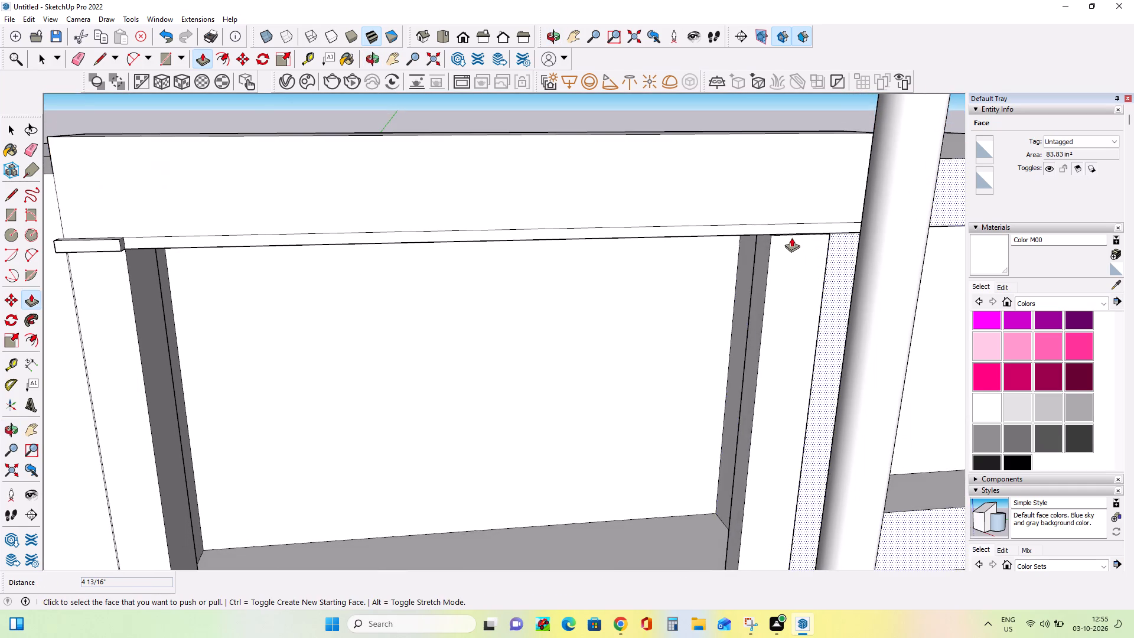
{"action": "scroll", "coordinate": [790, 235], "scroll_direction": "up", "scroll_amount": 4}
{"action": "middle_click_drag", "start_coordinate": [762, 256], "coordinate": [764, 145]}
{"action": "scroll", "coordinate": [771, 201], "scroll_direction": "up", "scroll_amount": 7}
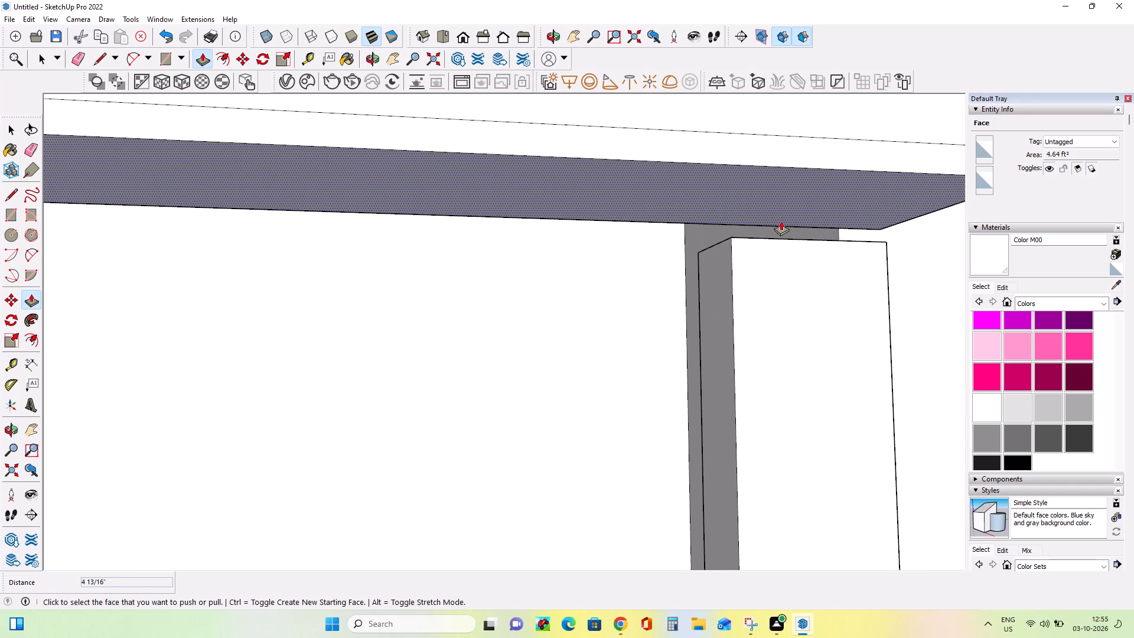
{"action": "left_click", "coordinate": [751, 196]}
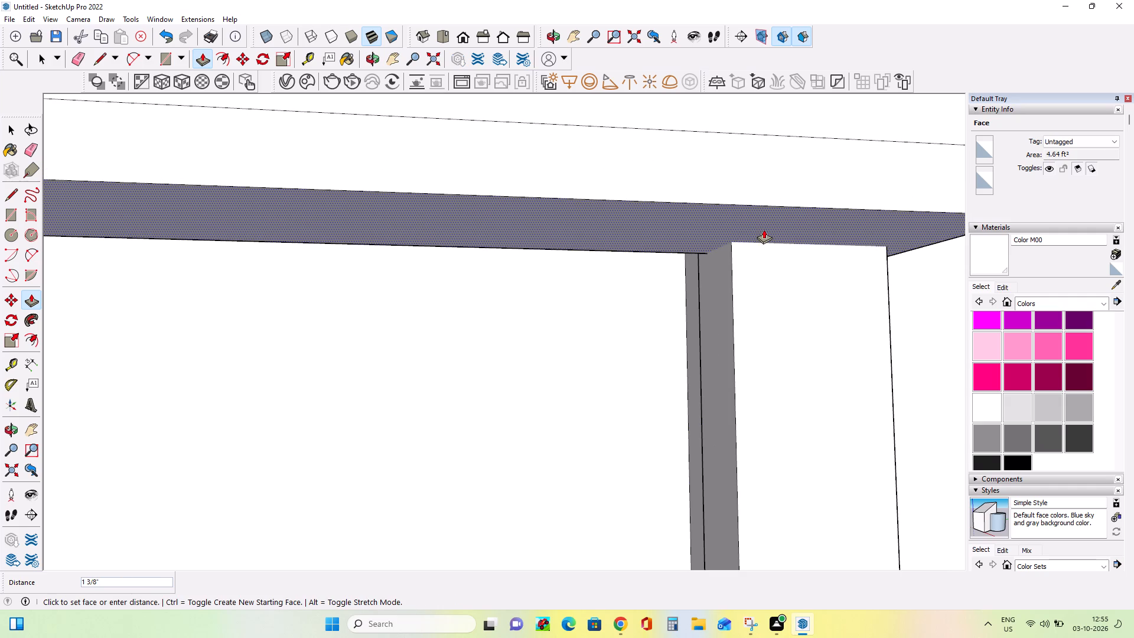
{"action": "left_click", "coordinate": [766, 226]}
Pull the second pillar's front face forward 6 3/16" to sit flush with the front of the beam.
{"action": "scroll", "coordinate": [791, 268], "scroll_direction": "down", "scroll_amount": 3}
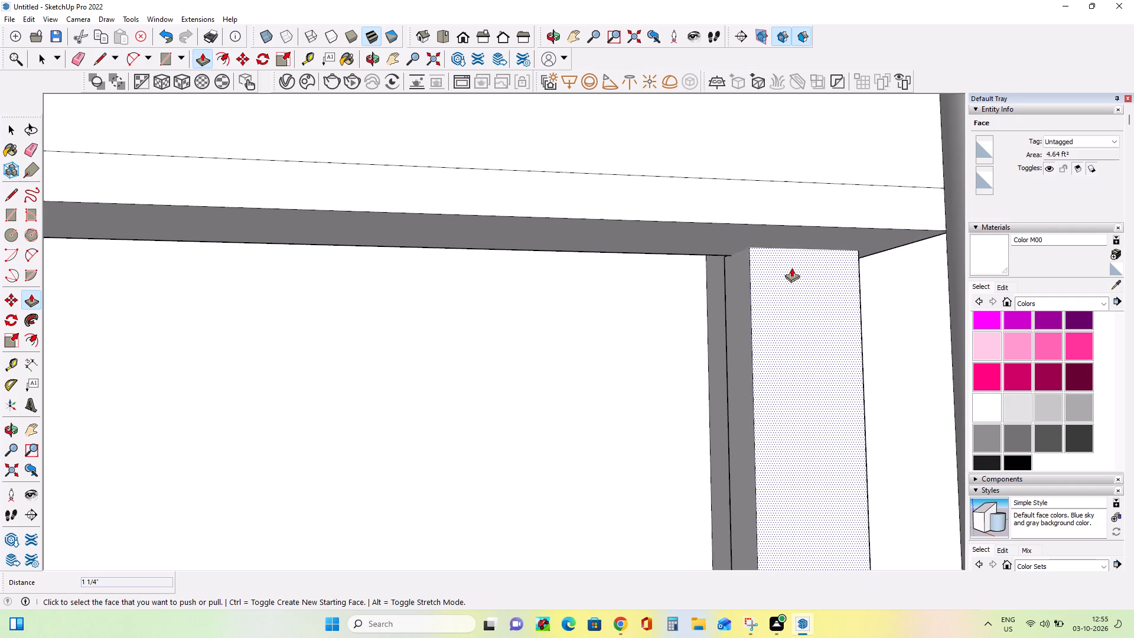
{"action": "scroll", "coordinate": [791, 268], "scroll_direction": "down", "scroll_amount": 5}
{"action": "left_click", "coordinate": [797, 285]}
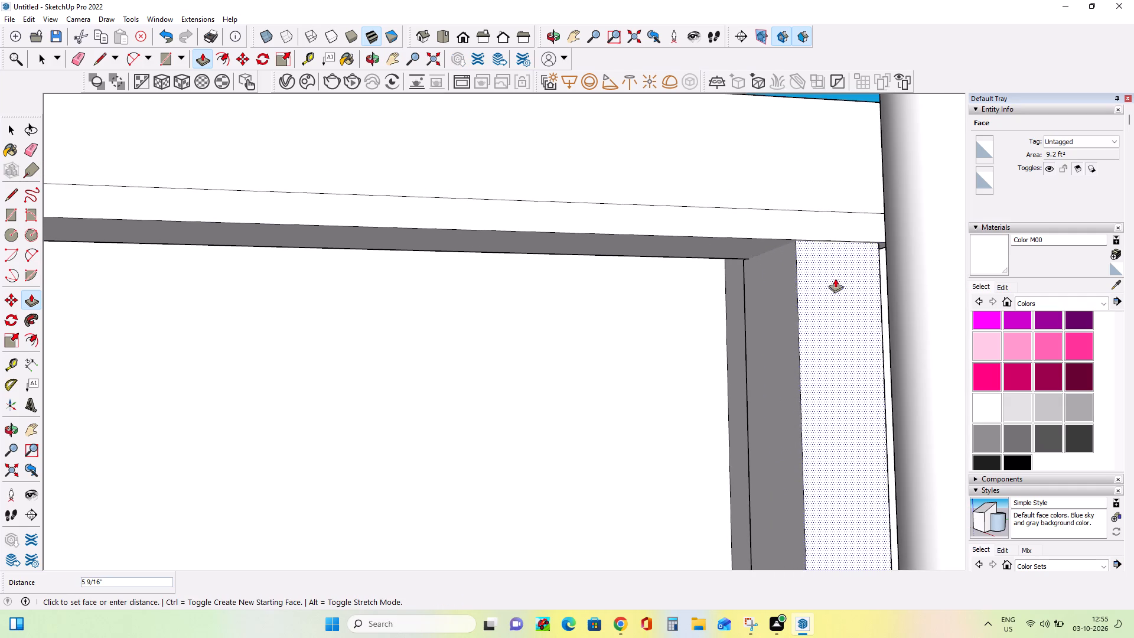
{"action": "left_click", "coordinate": [813, 219]}
Raise the top face of the beam above the bay by 4 1/16".
{"action": "scroll", "coordinate": [826, 248], "scroll_direction": "down", "scroll_amount": 12}
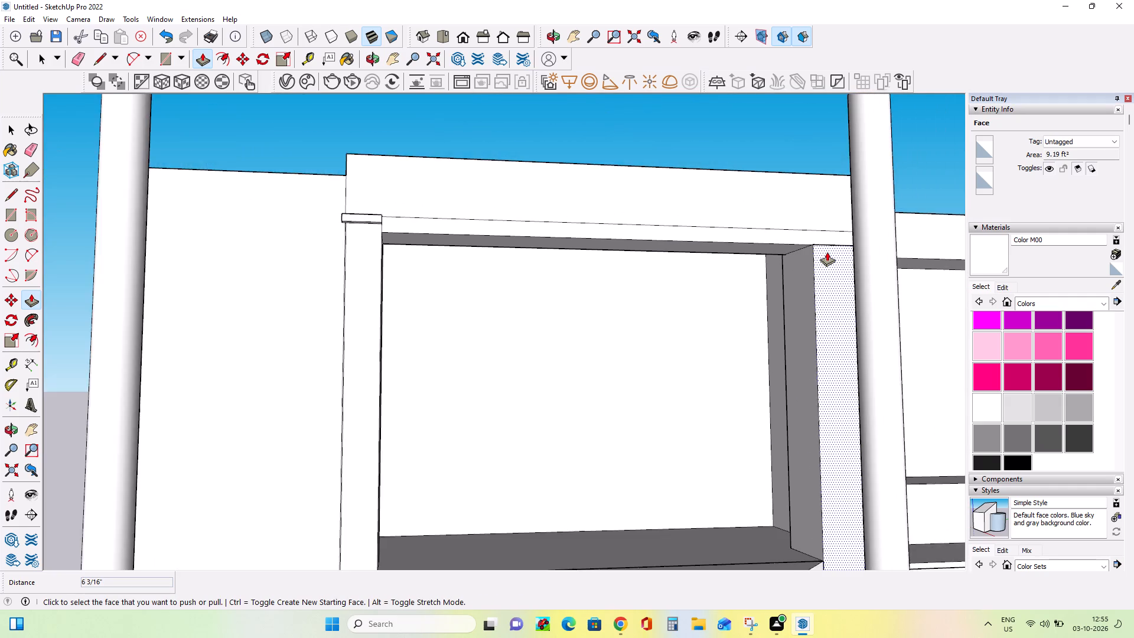
{"action": "scroll", "coordinate": [827, 252], "scroll_direction": "down", "scroll_amount": 4}
{"action": "middle_click_drag", "start_coordinate": [823, 268], "coordinate": [679, 442]}
{"action": "scroll", "coordinate": [673, 283], "scroll_direction": "up", "scroll_amount": 3}
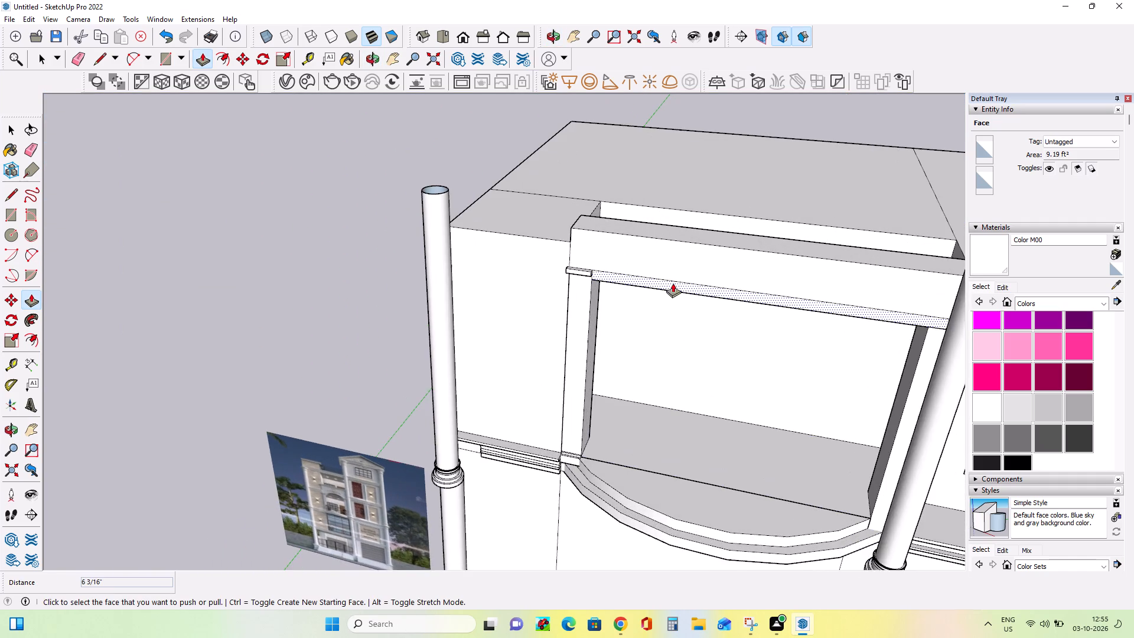
{"action": "middle_click_drag", "start_coordinate": [650, 310], "coordinate": [711, 318]}
{"action": "left_click", "coordinate": [652, 211]}
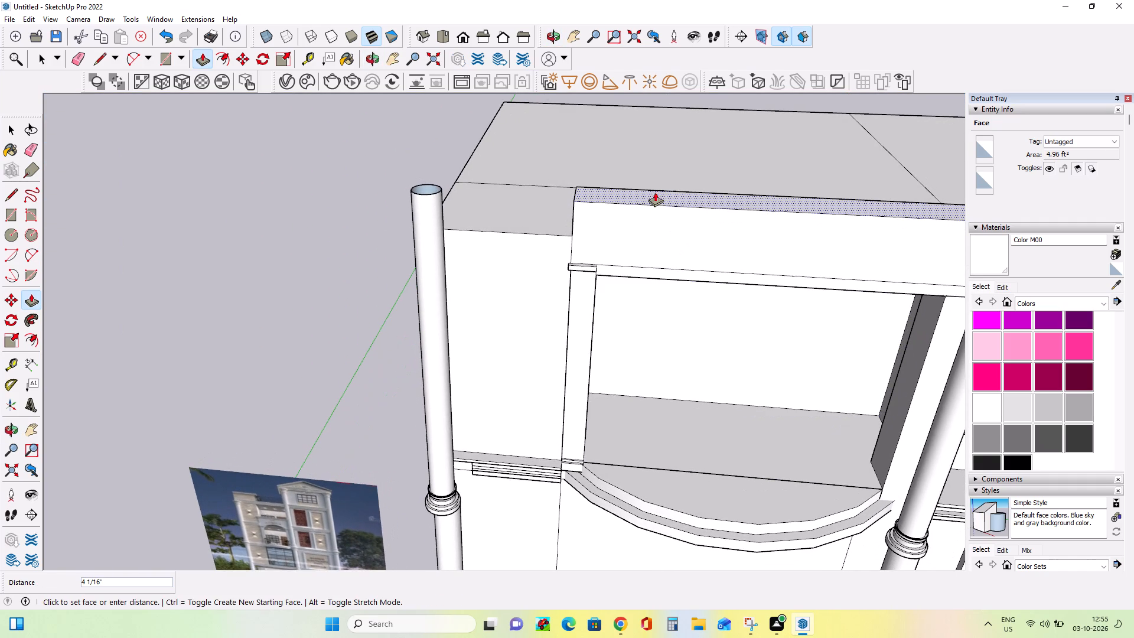
{"action": "left_click", "coordinate": [655, 192]}
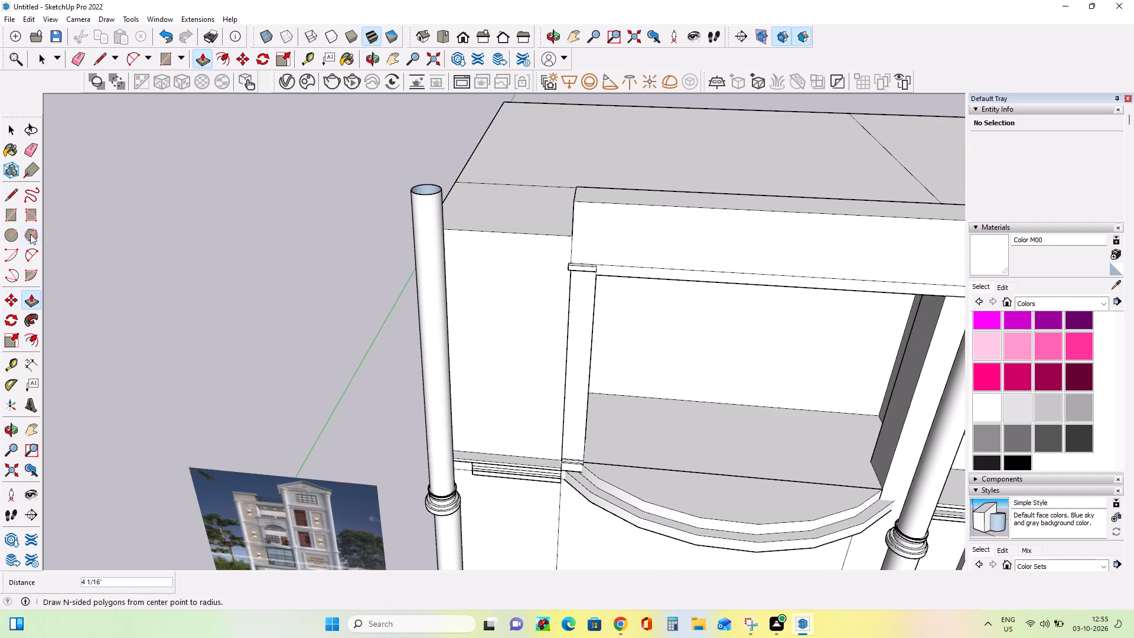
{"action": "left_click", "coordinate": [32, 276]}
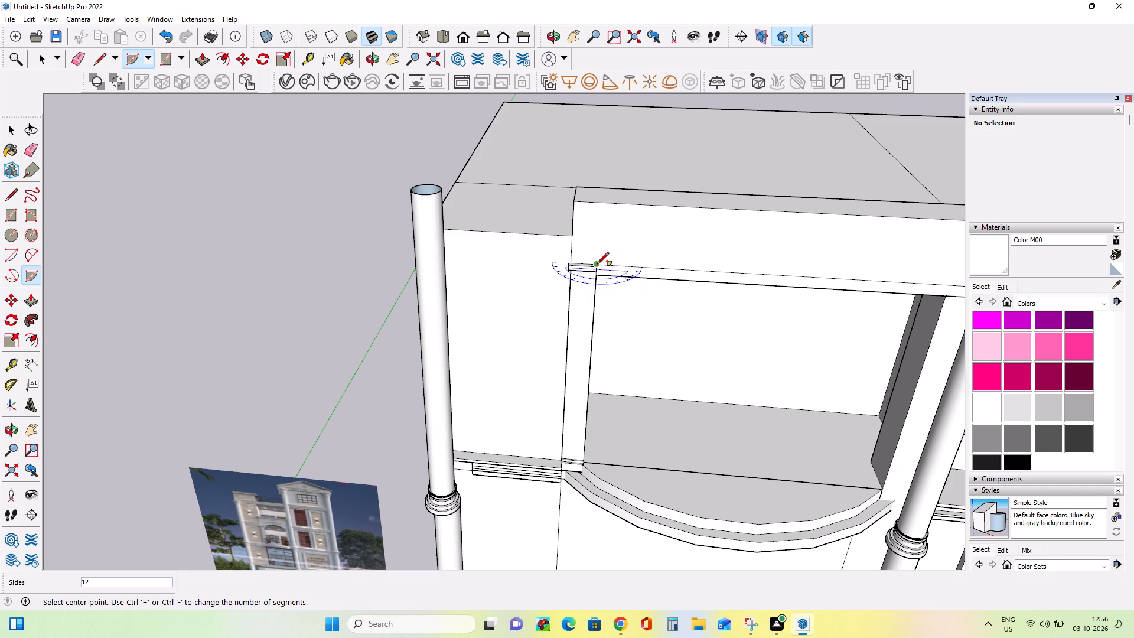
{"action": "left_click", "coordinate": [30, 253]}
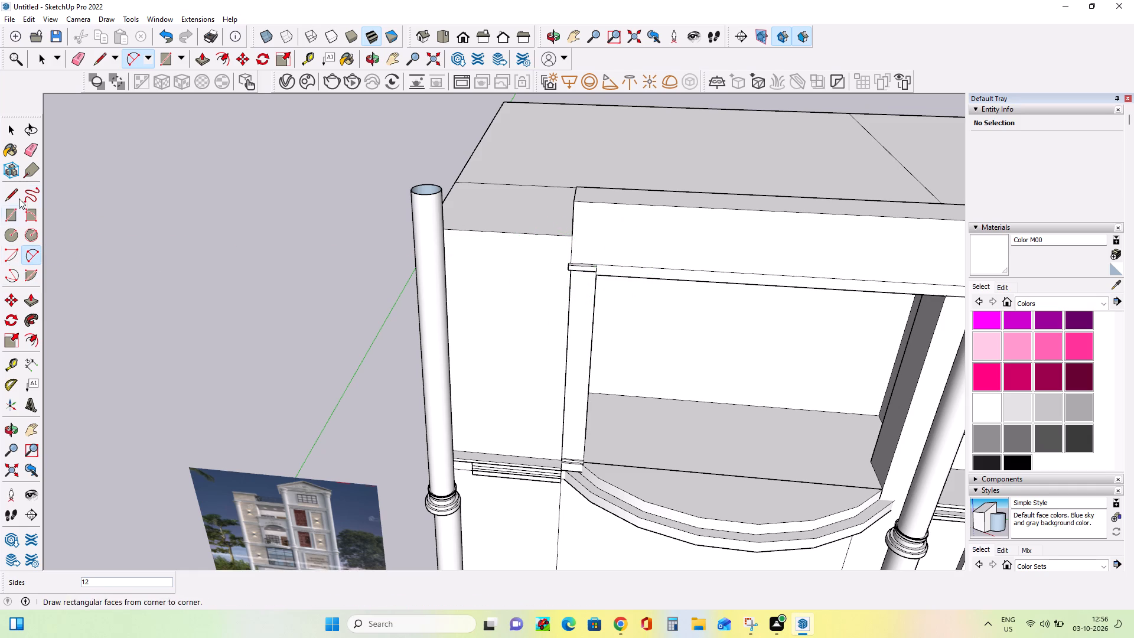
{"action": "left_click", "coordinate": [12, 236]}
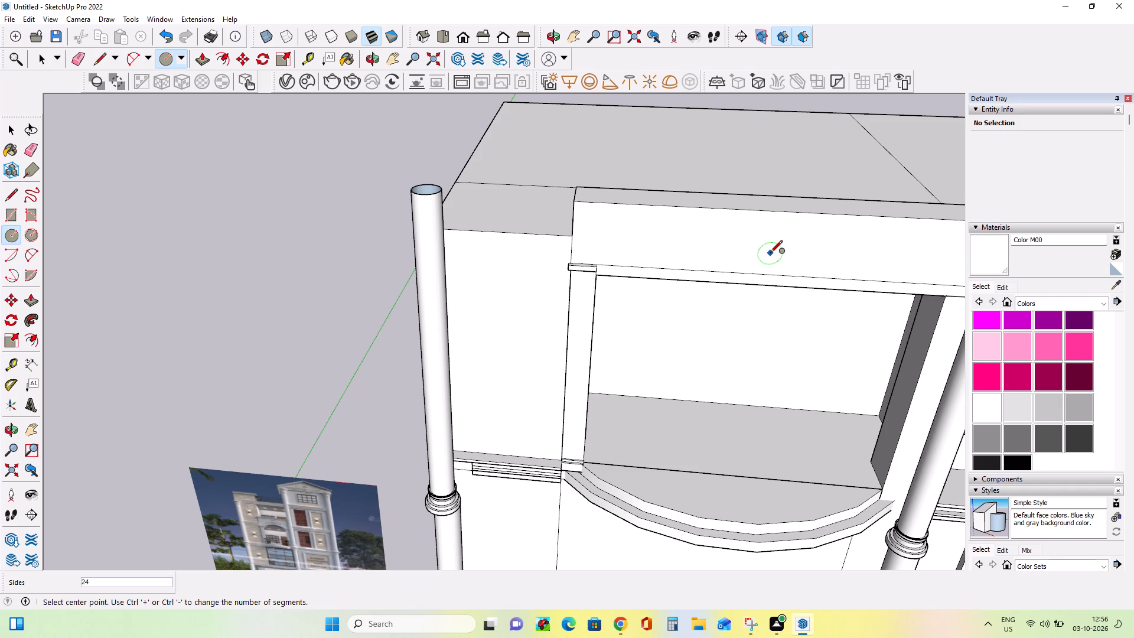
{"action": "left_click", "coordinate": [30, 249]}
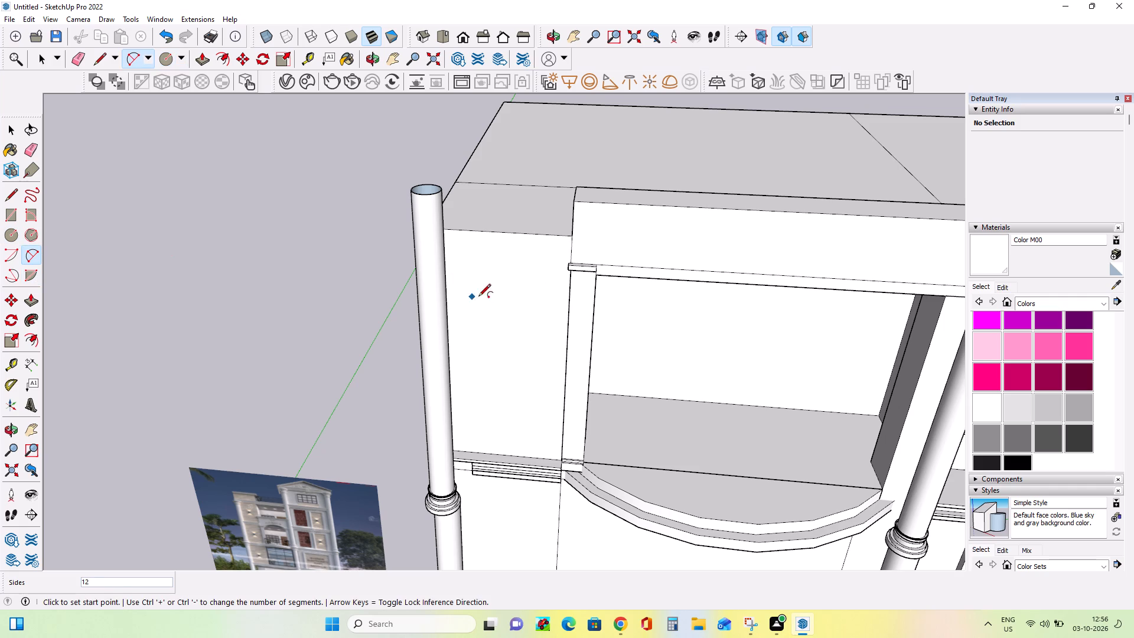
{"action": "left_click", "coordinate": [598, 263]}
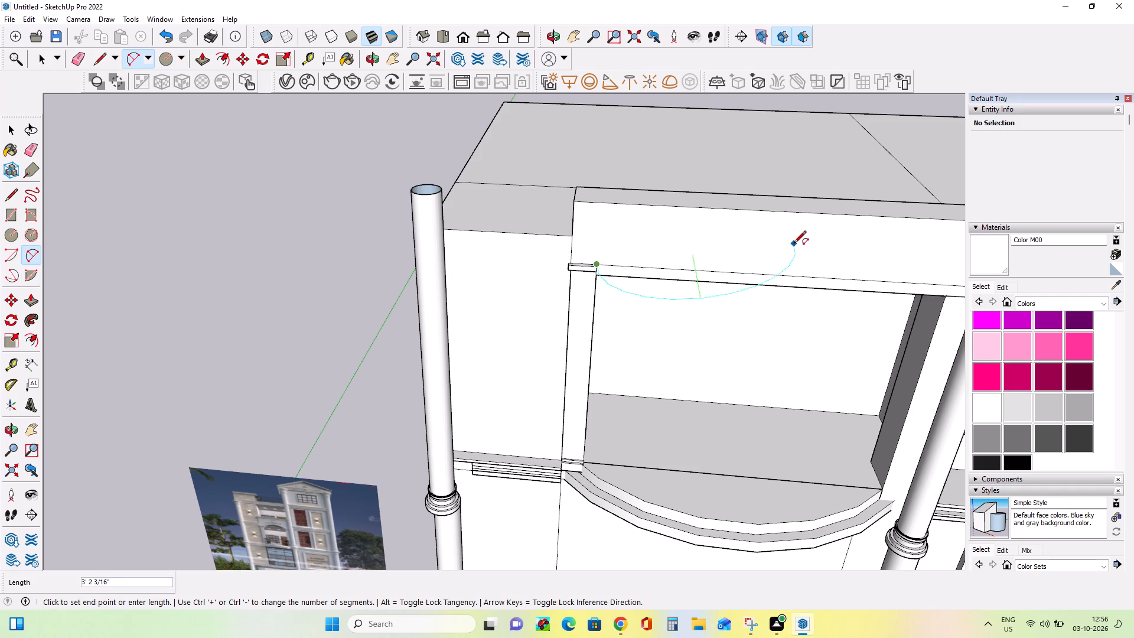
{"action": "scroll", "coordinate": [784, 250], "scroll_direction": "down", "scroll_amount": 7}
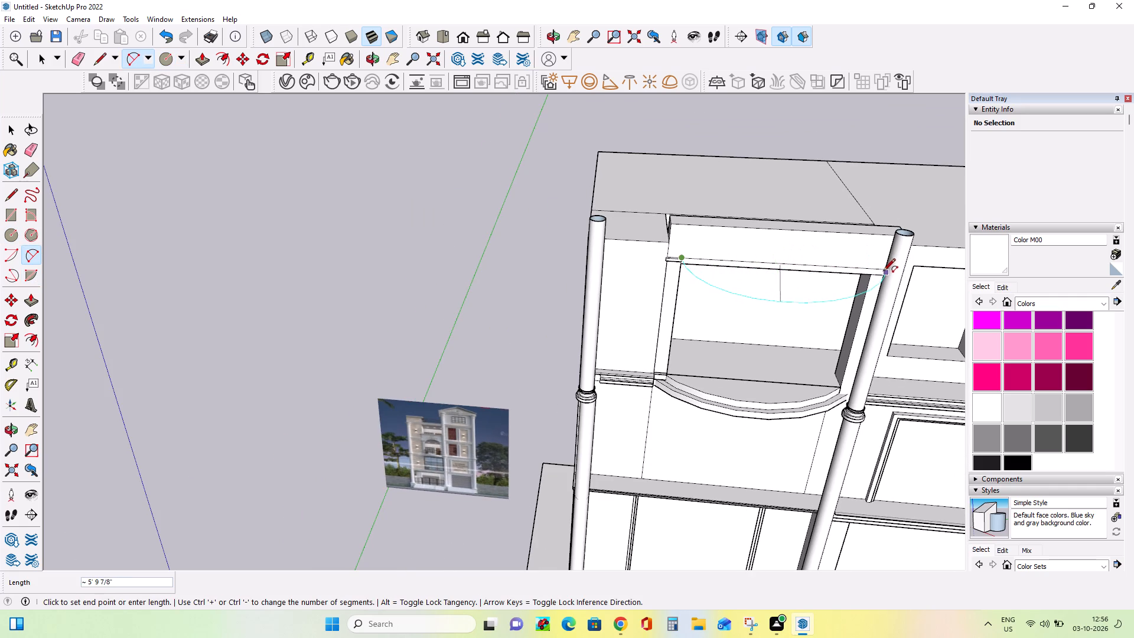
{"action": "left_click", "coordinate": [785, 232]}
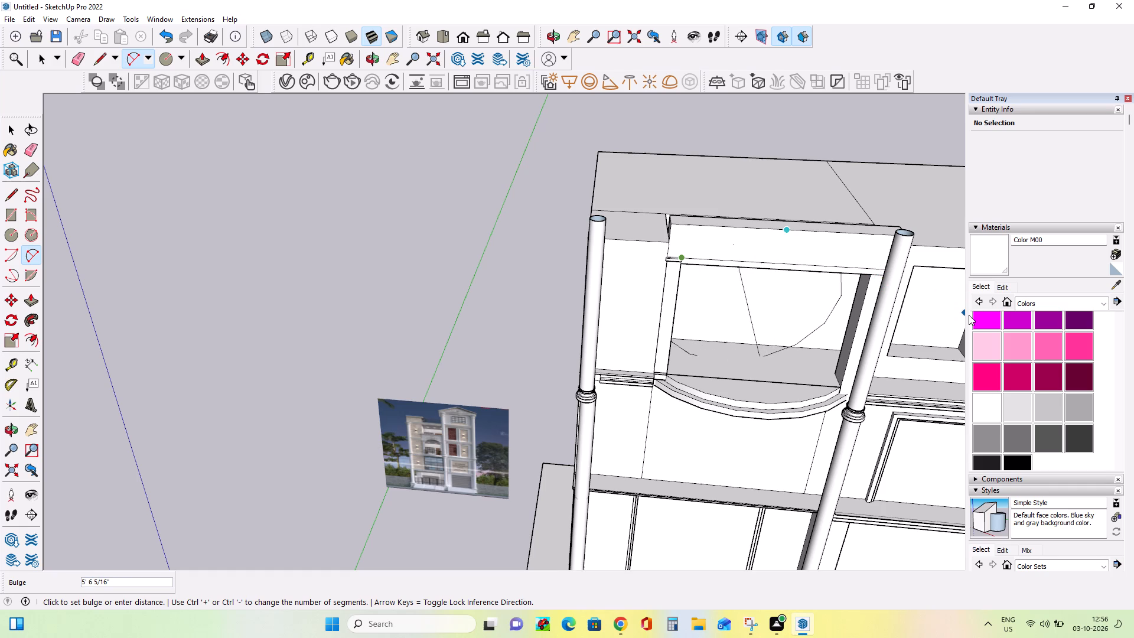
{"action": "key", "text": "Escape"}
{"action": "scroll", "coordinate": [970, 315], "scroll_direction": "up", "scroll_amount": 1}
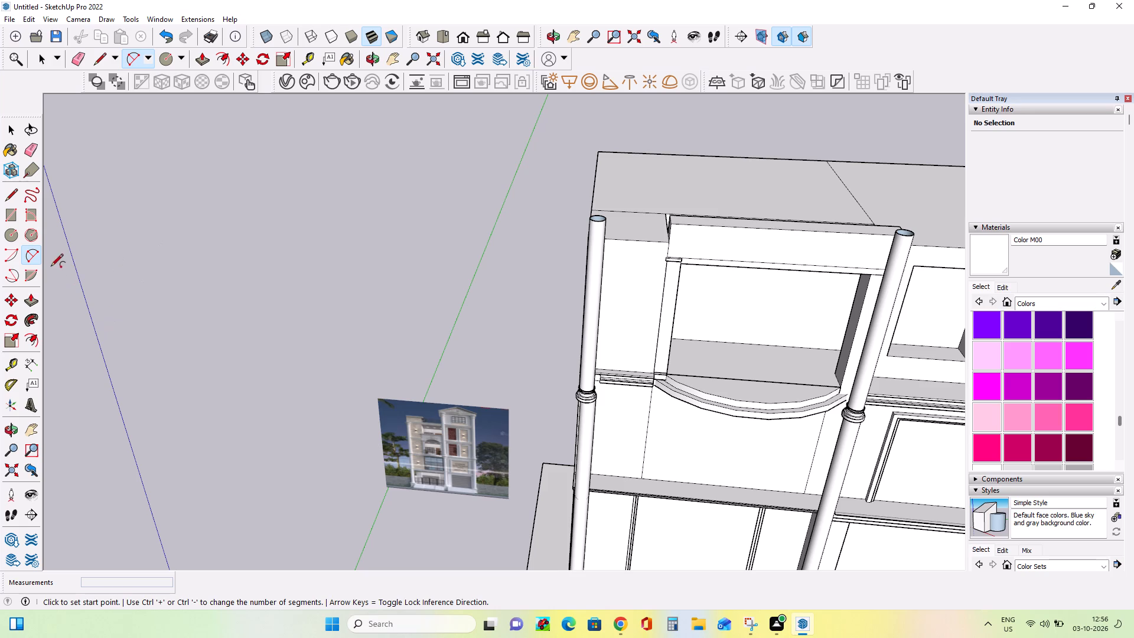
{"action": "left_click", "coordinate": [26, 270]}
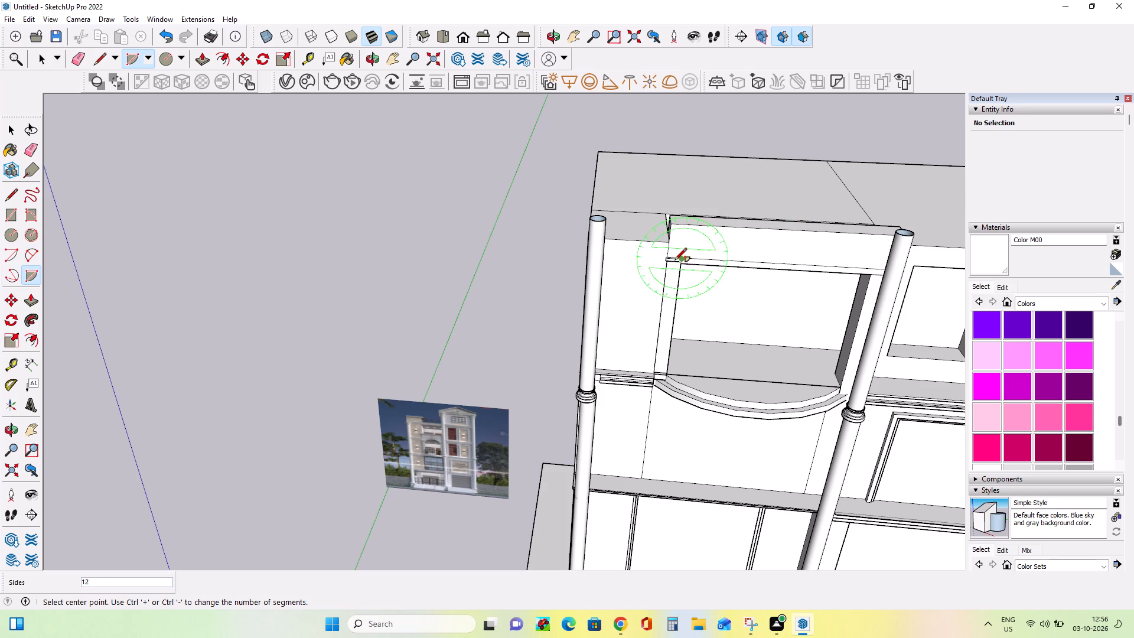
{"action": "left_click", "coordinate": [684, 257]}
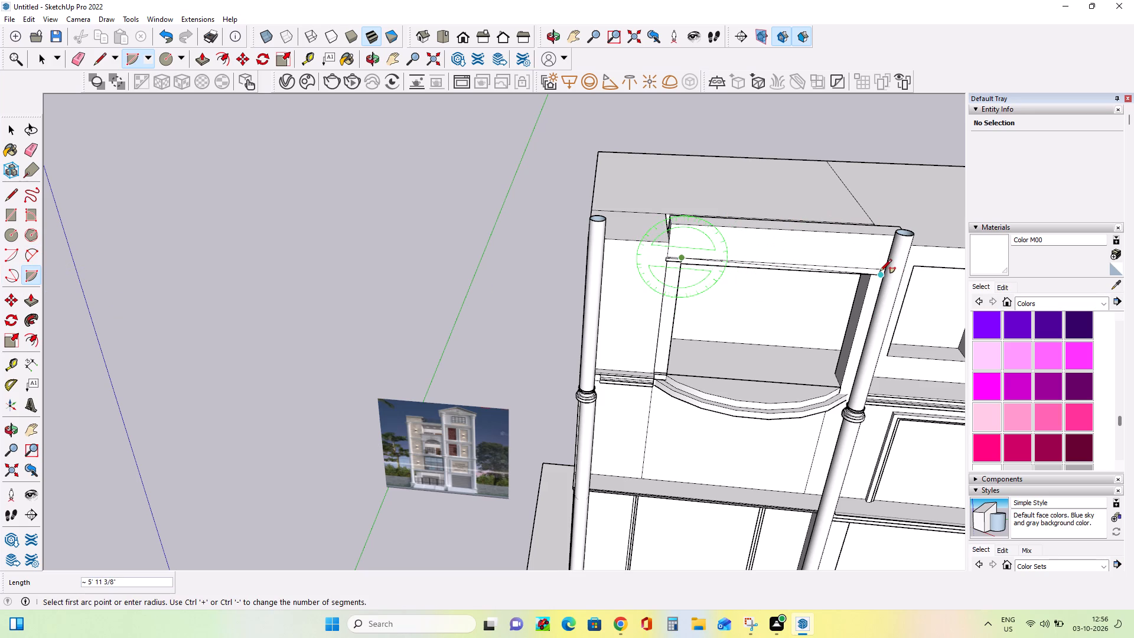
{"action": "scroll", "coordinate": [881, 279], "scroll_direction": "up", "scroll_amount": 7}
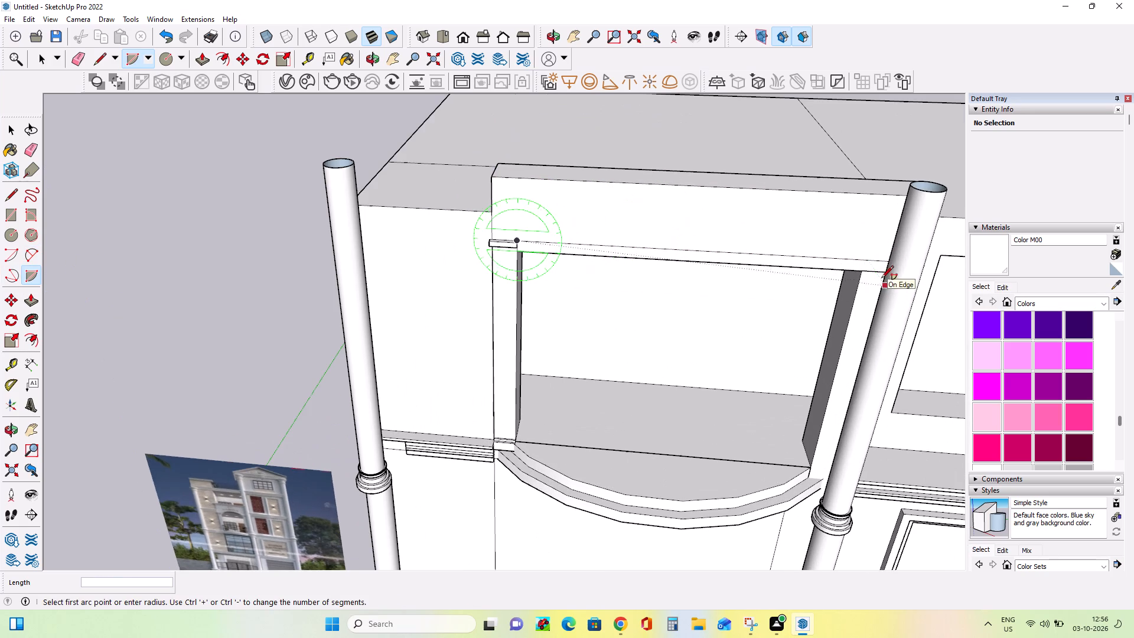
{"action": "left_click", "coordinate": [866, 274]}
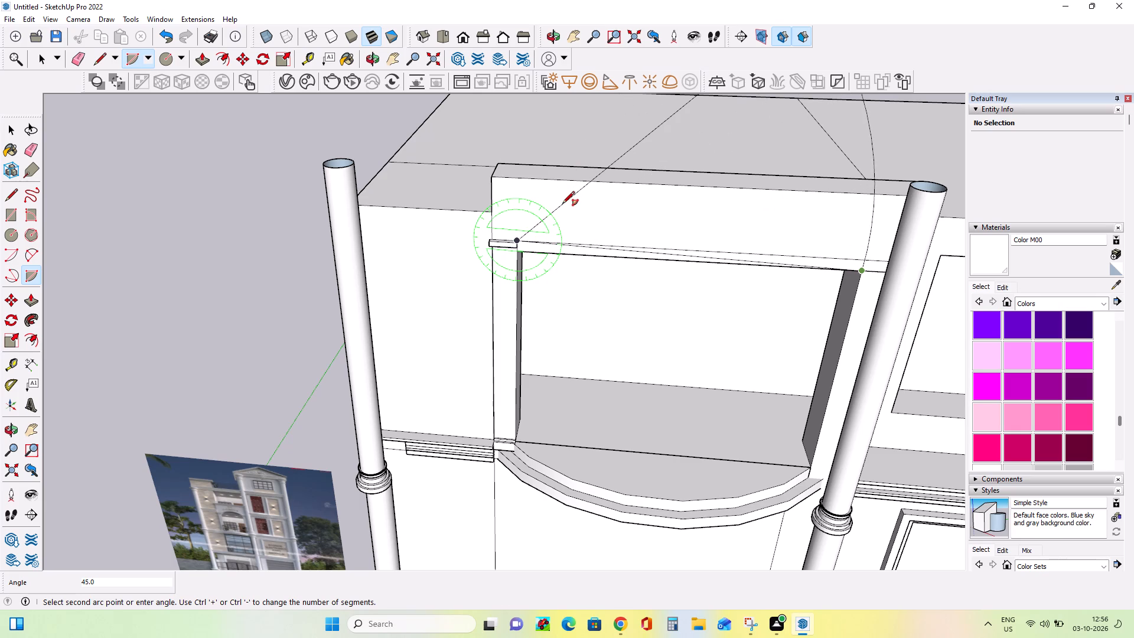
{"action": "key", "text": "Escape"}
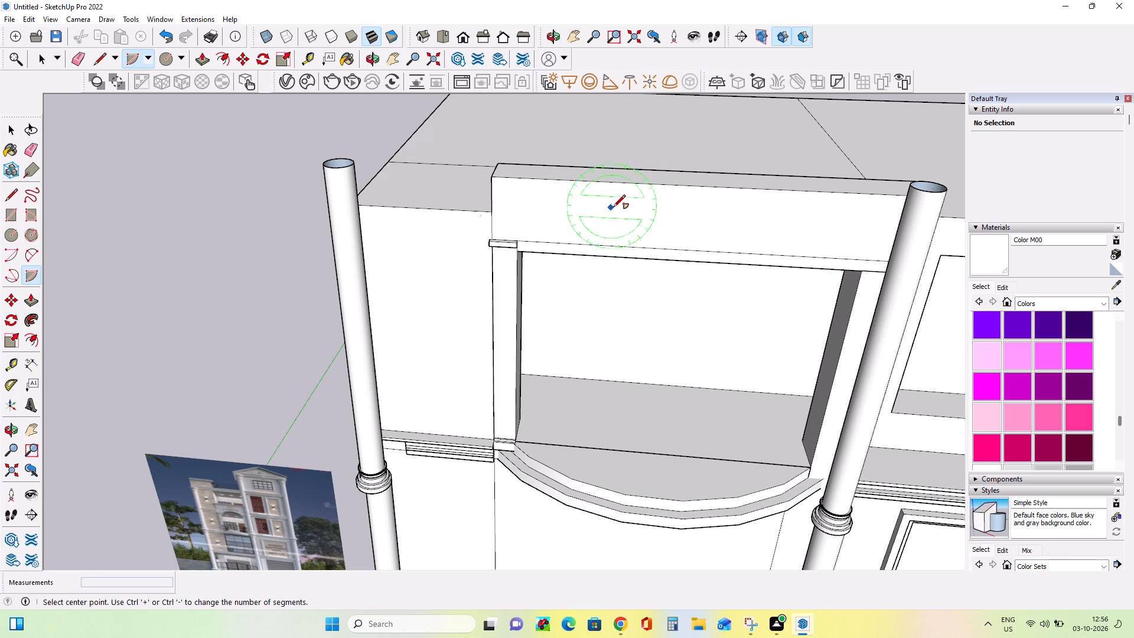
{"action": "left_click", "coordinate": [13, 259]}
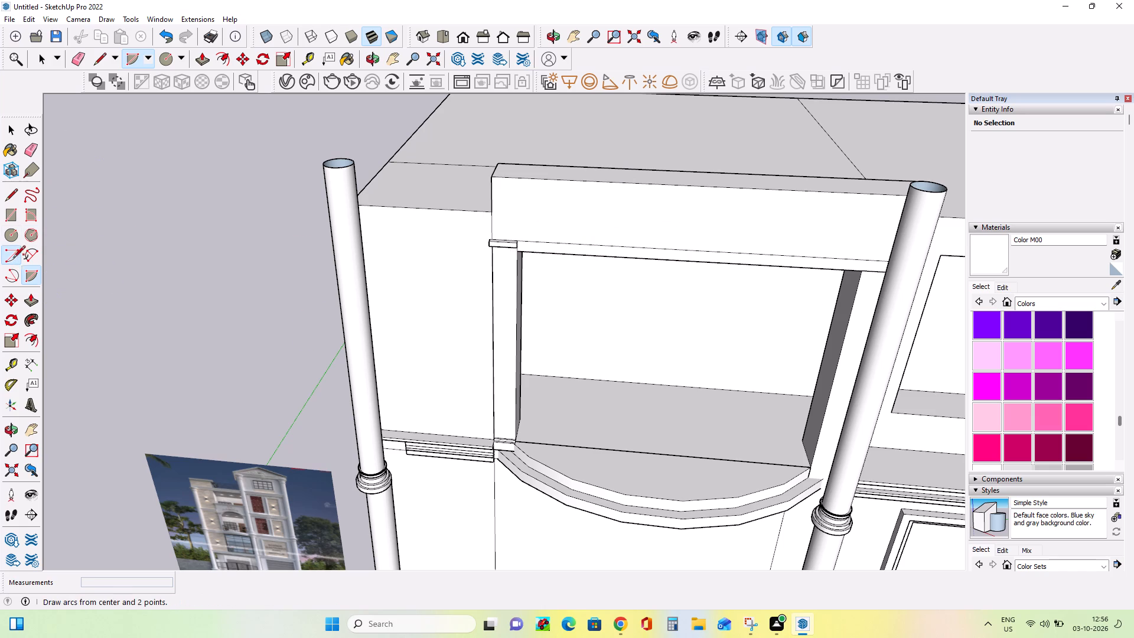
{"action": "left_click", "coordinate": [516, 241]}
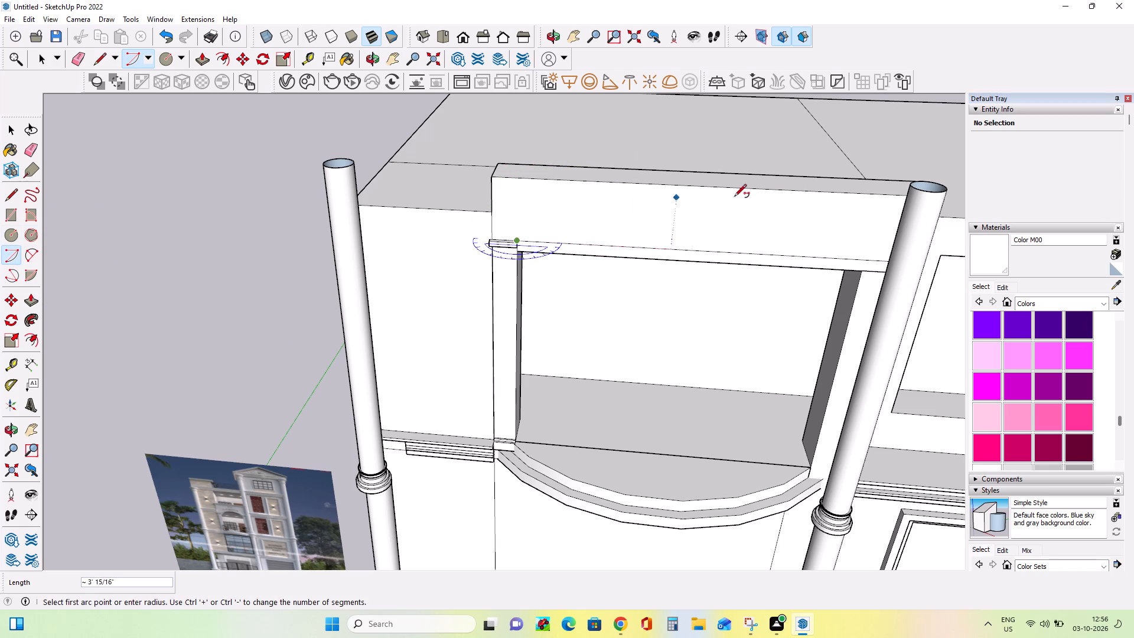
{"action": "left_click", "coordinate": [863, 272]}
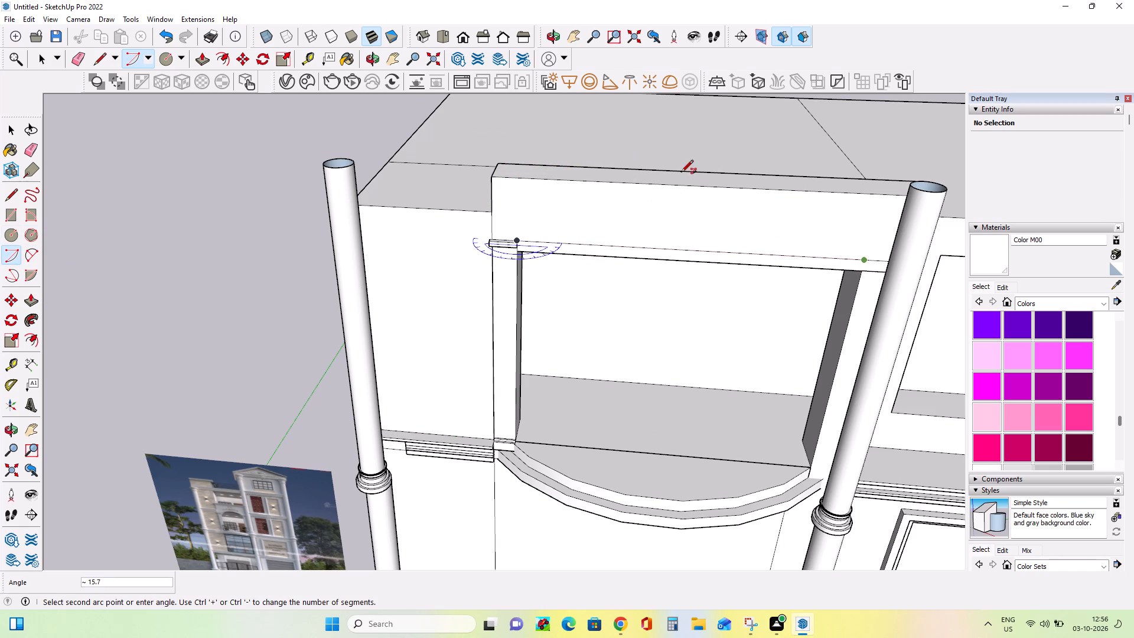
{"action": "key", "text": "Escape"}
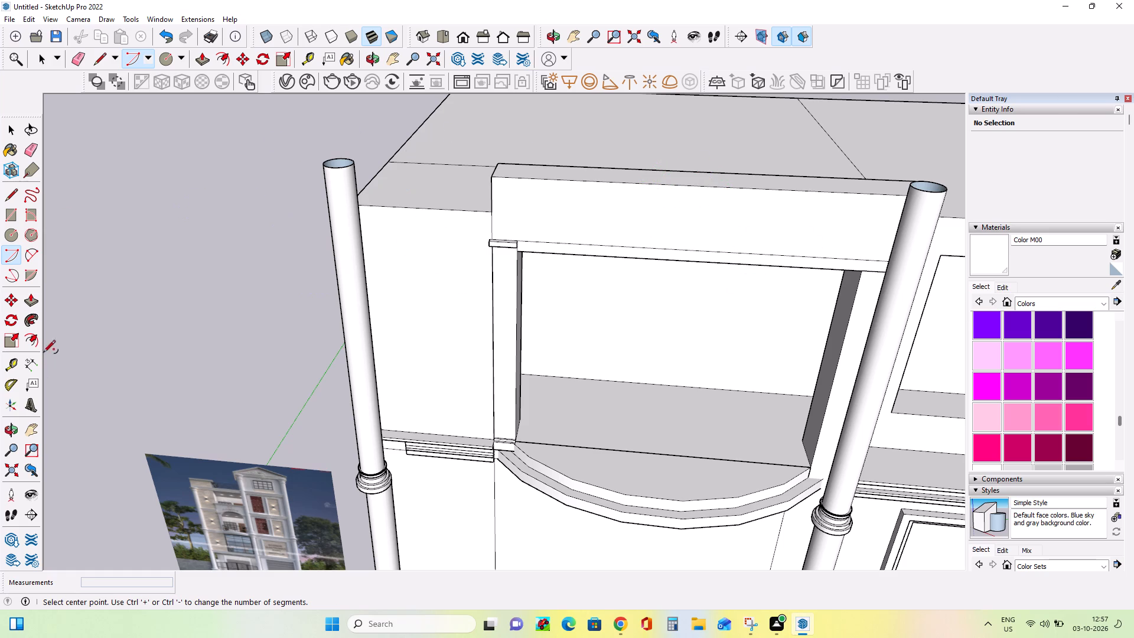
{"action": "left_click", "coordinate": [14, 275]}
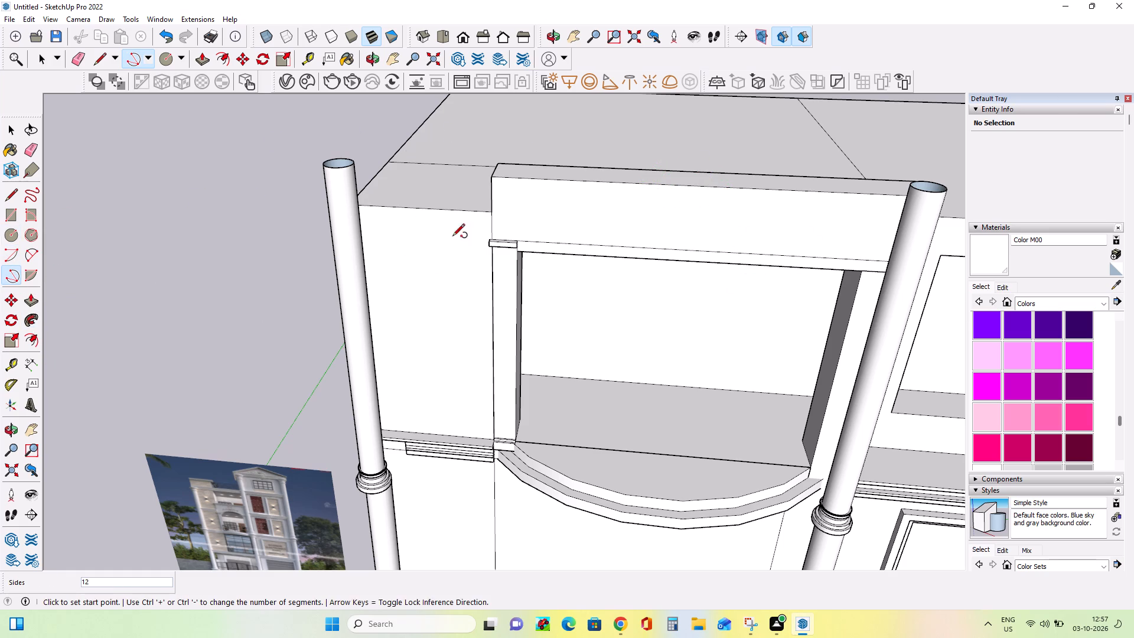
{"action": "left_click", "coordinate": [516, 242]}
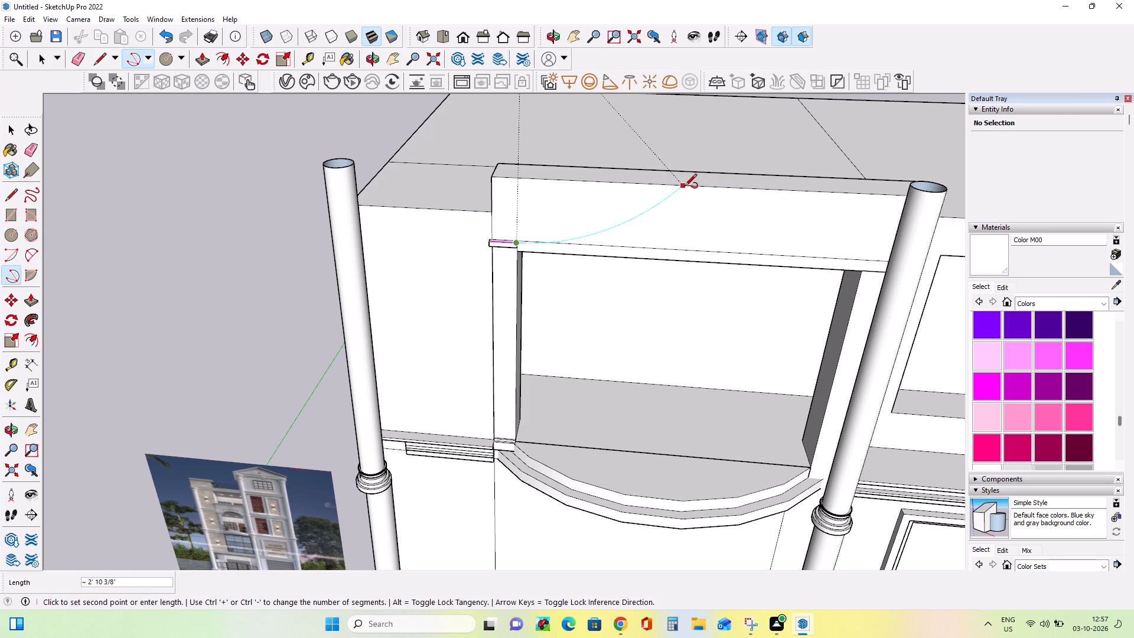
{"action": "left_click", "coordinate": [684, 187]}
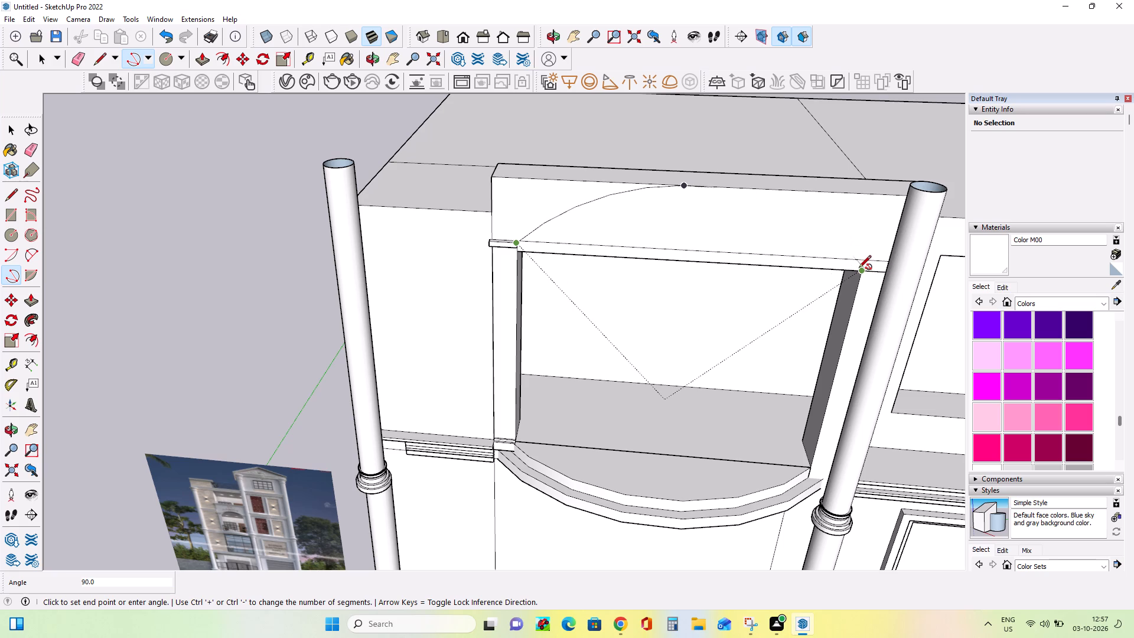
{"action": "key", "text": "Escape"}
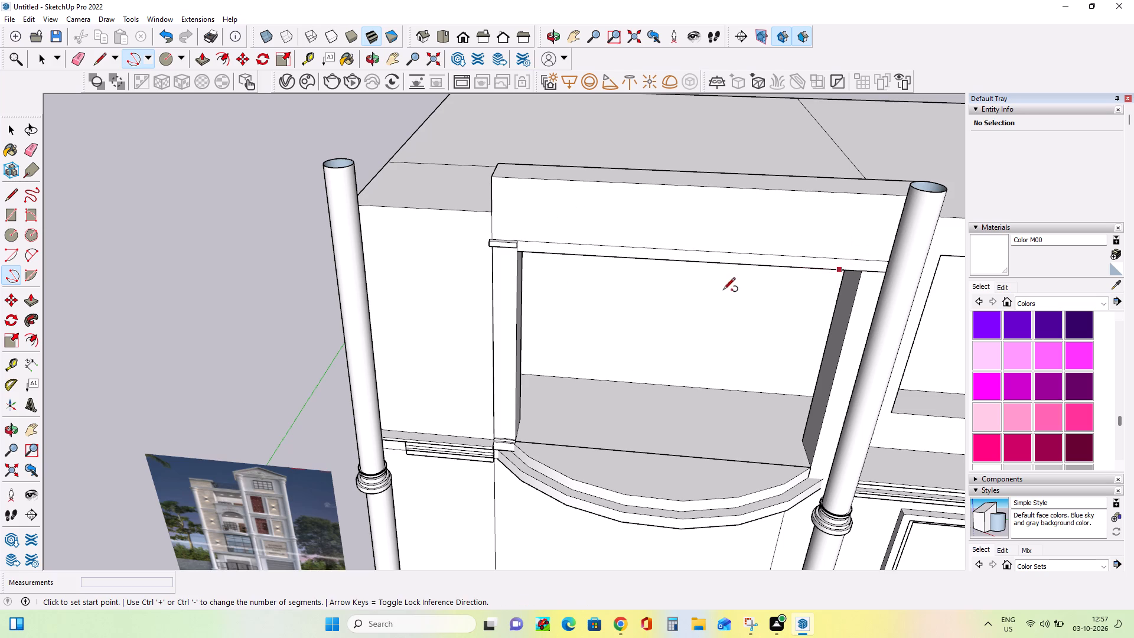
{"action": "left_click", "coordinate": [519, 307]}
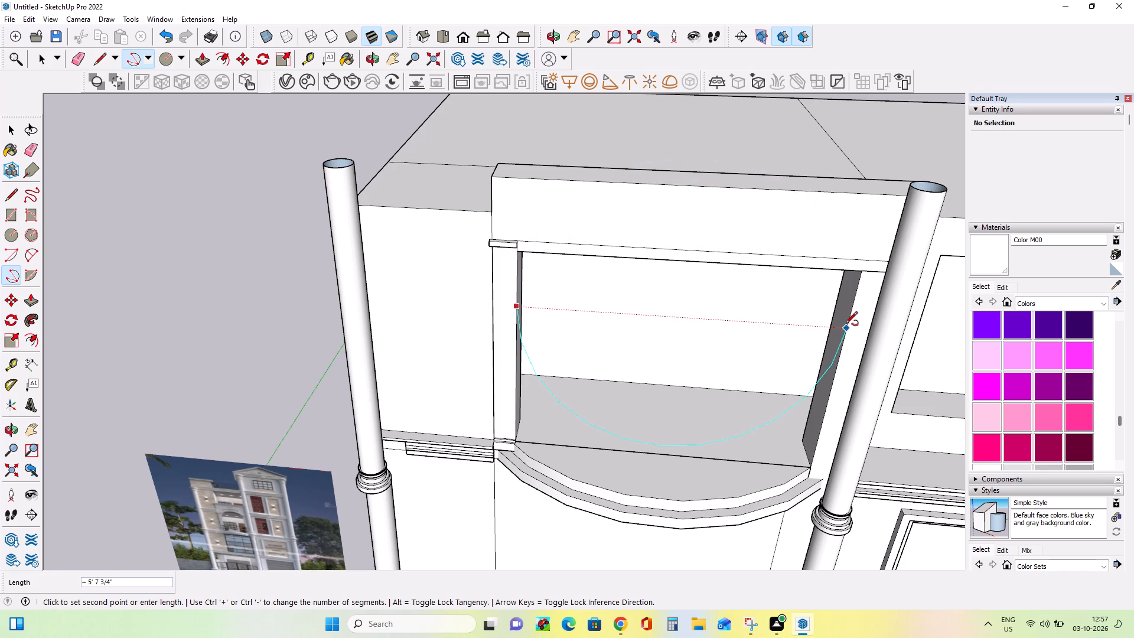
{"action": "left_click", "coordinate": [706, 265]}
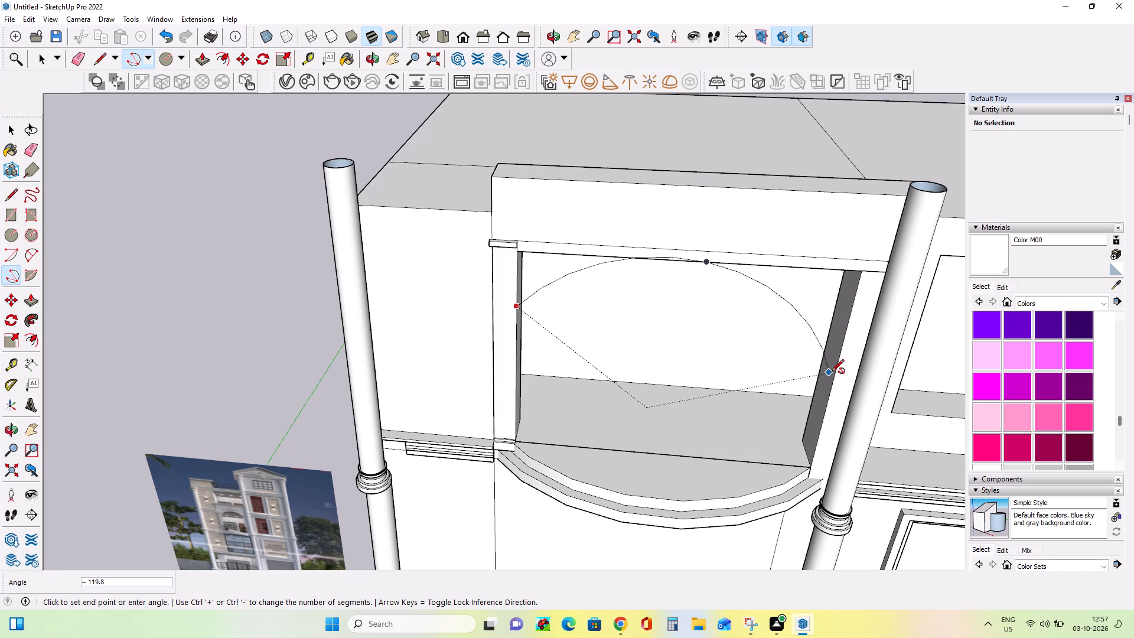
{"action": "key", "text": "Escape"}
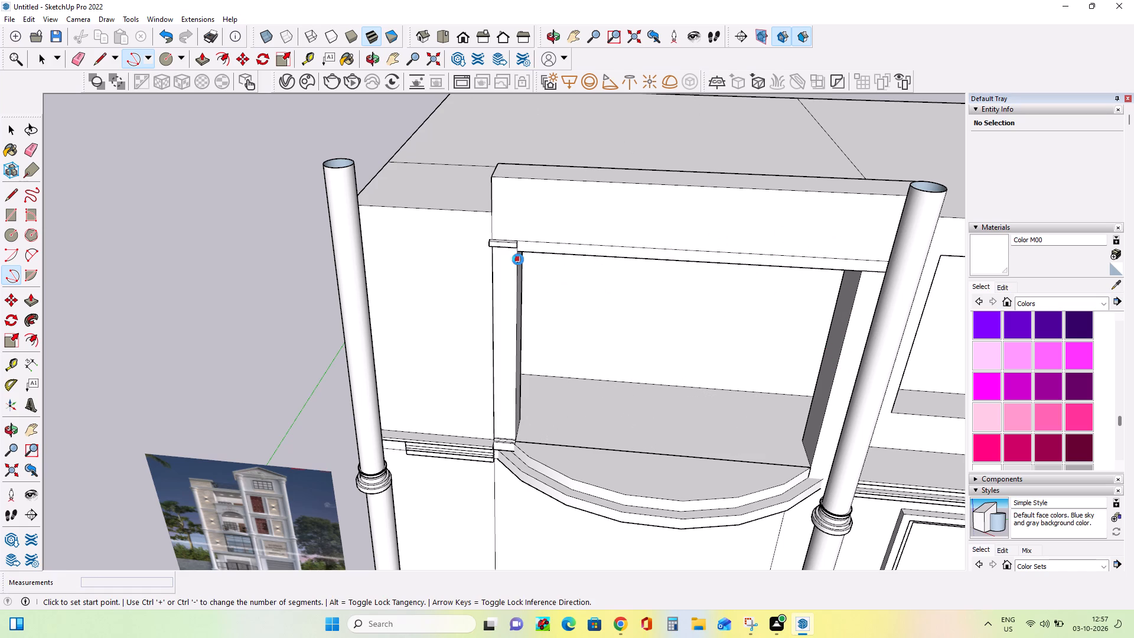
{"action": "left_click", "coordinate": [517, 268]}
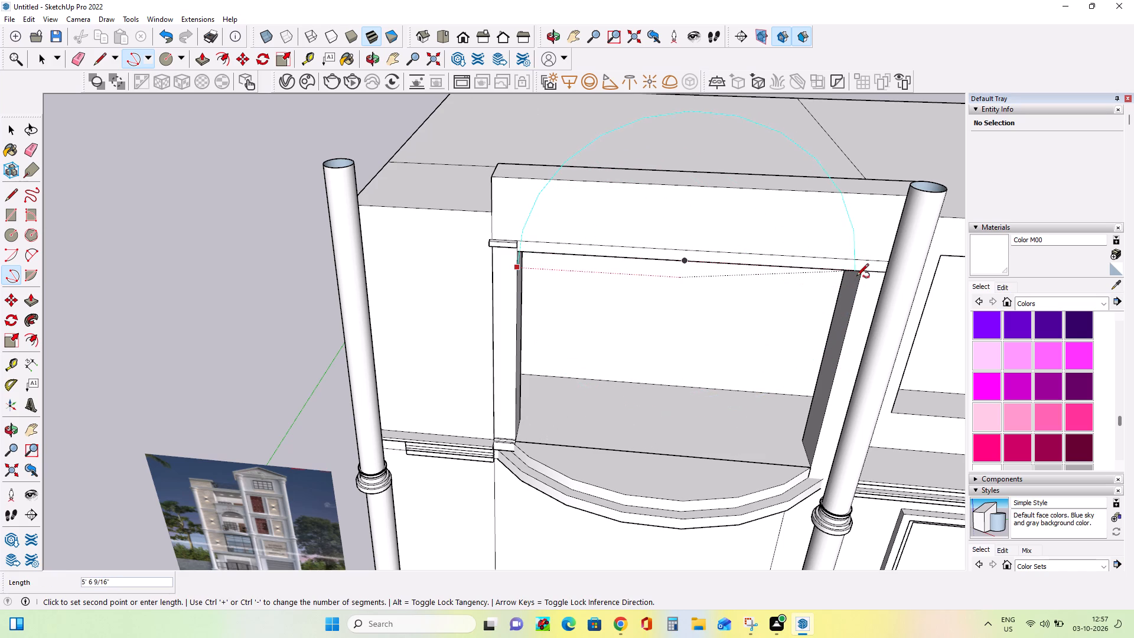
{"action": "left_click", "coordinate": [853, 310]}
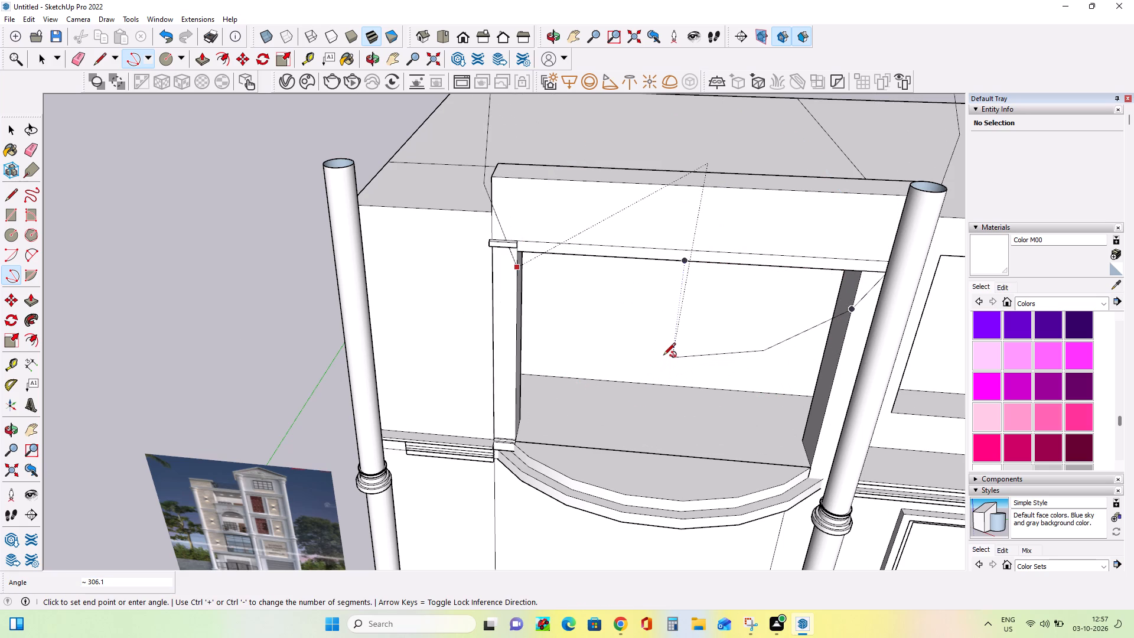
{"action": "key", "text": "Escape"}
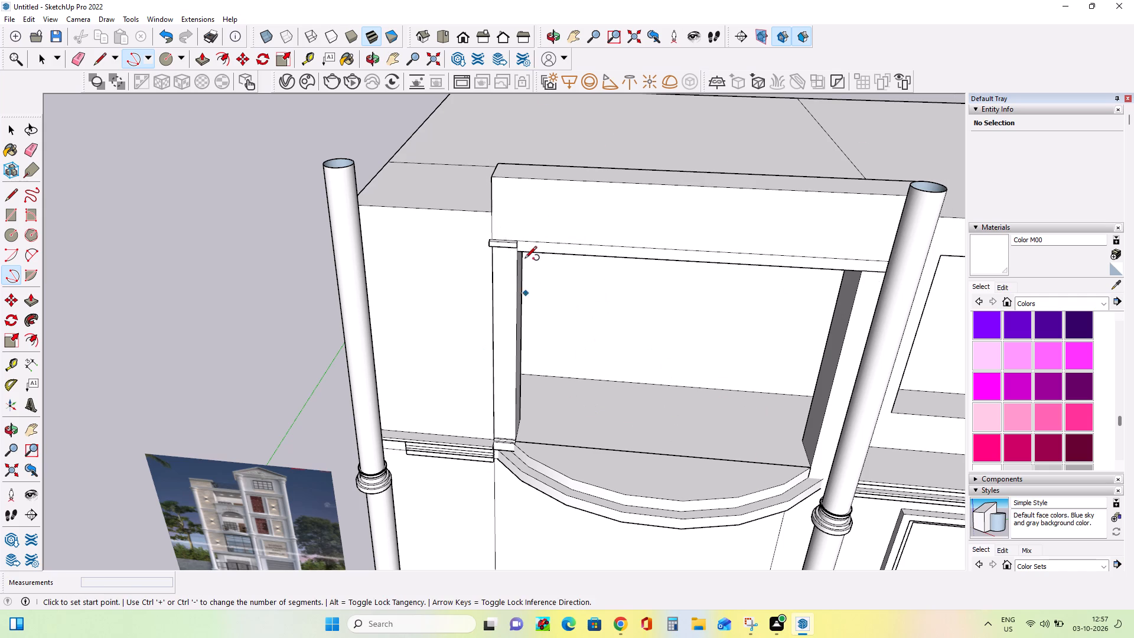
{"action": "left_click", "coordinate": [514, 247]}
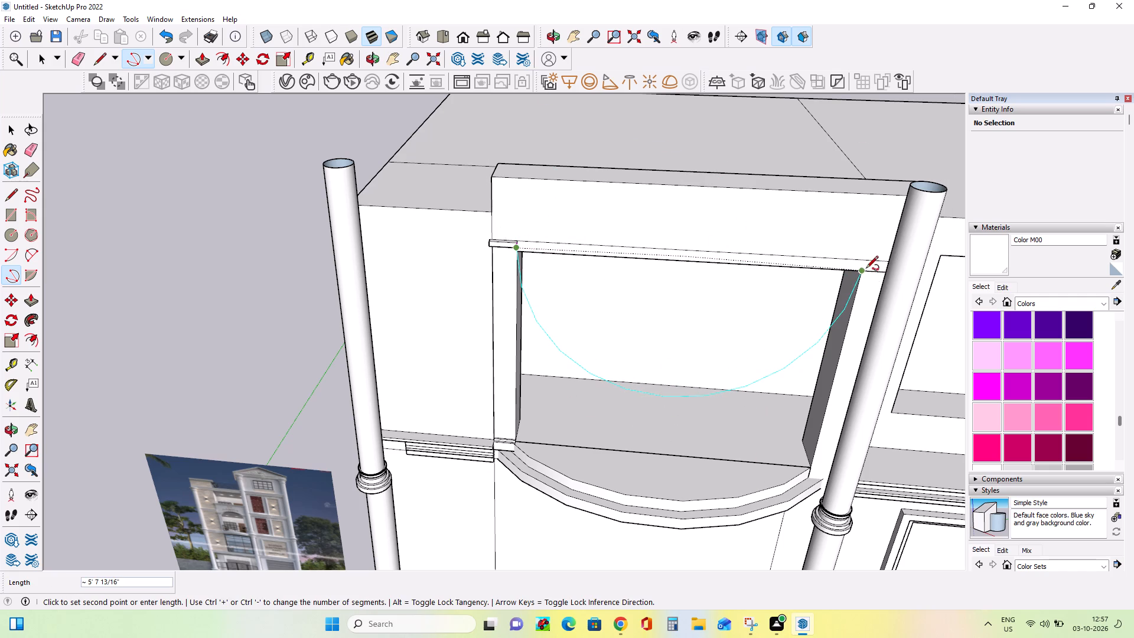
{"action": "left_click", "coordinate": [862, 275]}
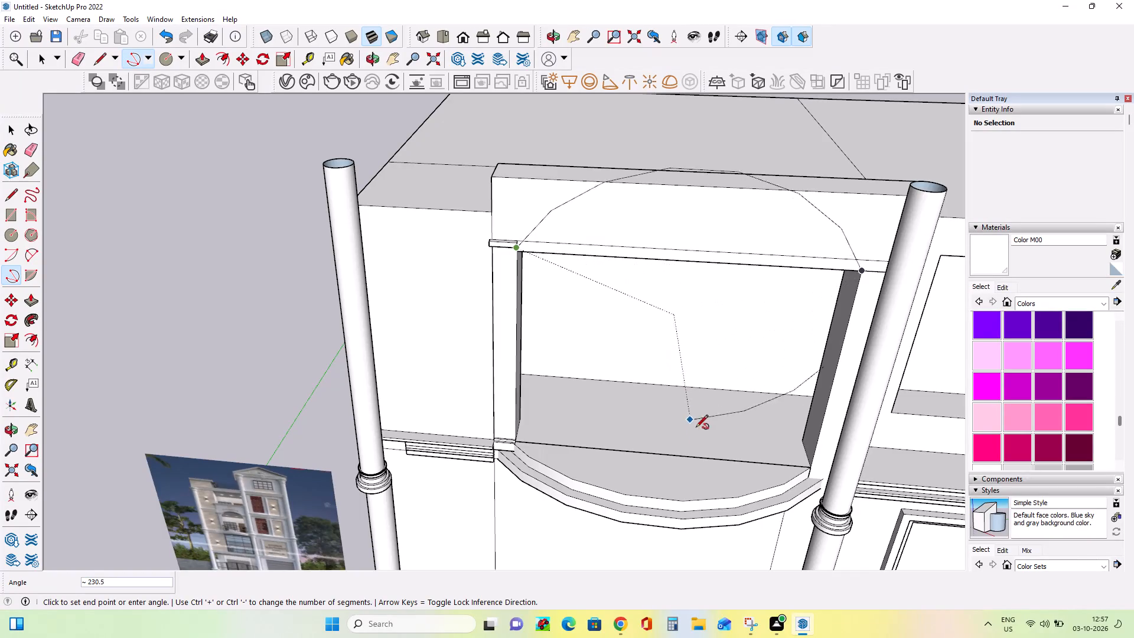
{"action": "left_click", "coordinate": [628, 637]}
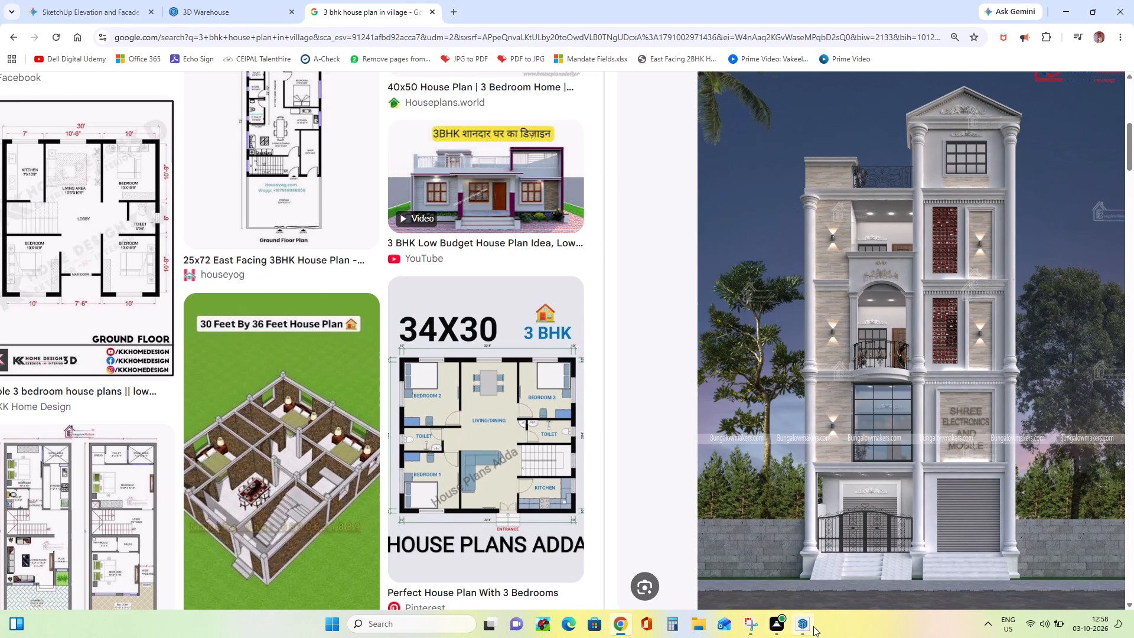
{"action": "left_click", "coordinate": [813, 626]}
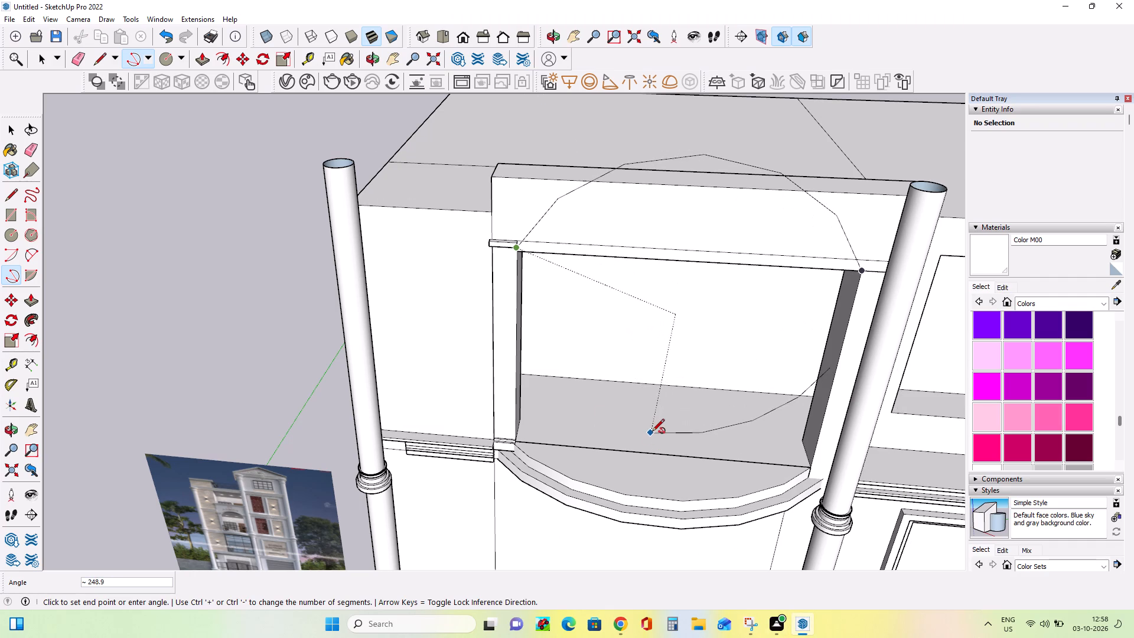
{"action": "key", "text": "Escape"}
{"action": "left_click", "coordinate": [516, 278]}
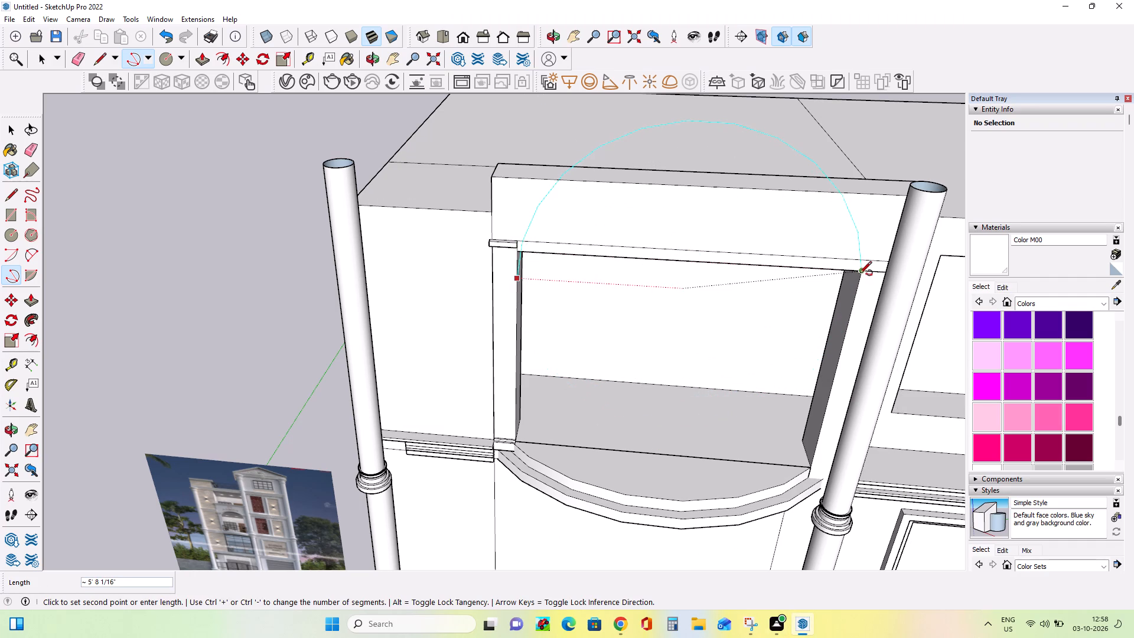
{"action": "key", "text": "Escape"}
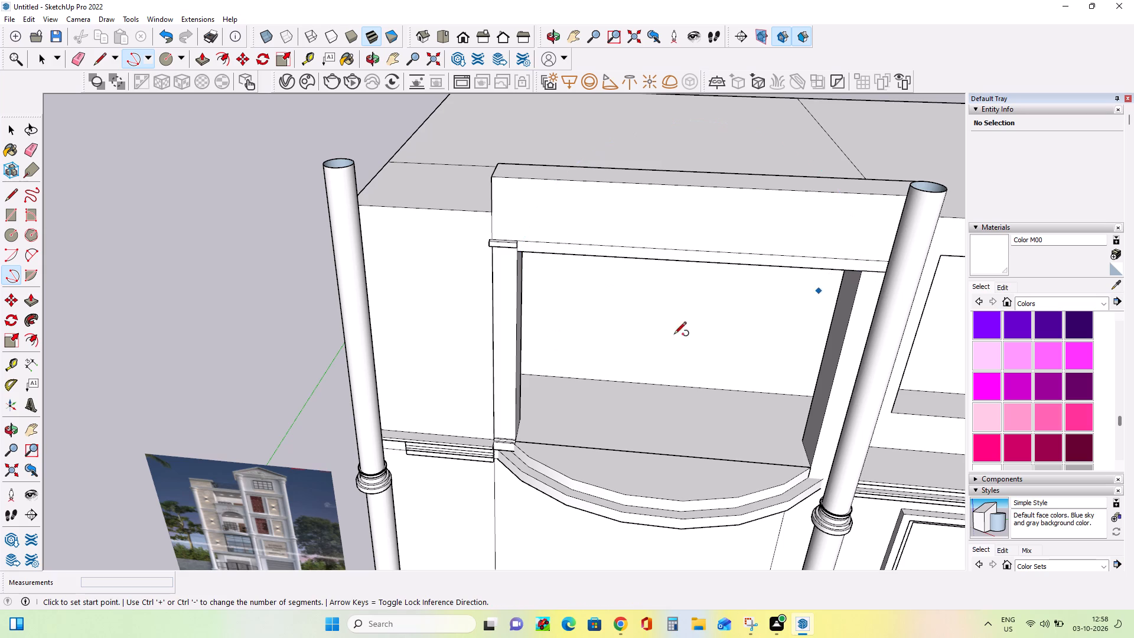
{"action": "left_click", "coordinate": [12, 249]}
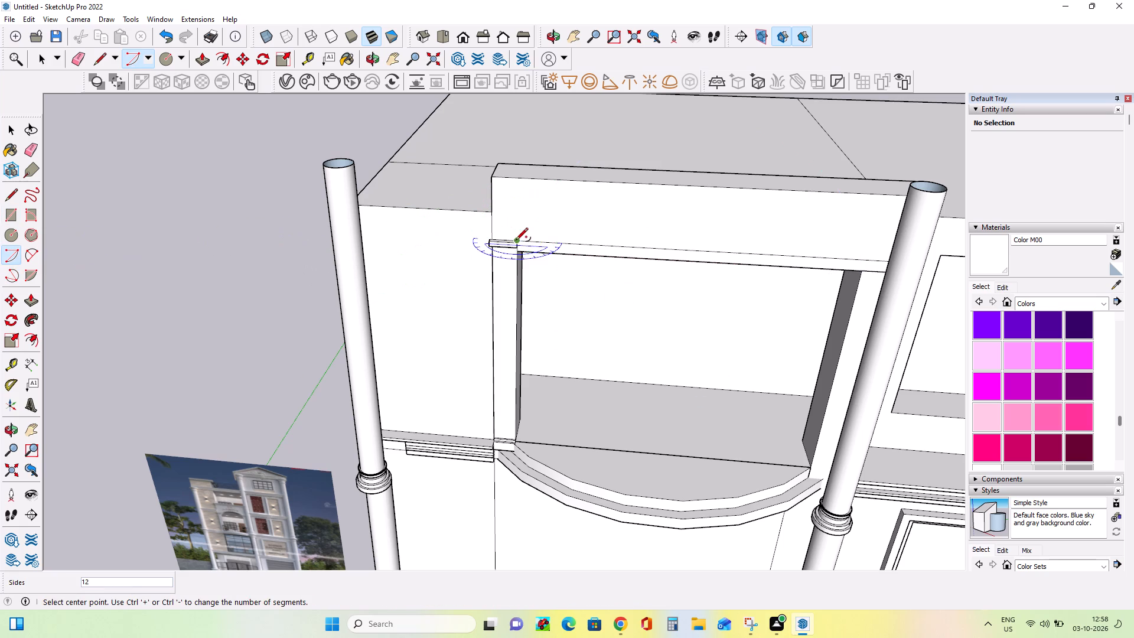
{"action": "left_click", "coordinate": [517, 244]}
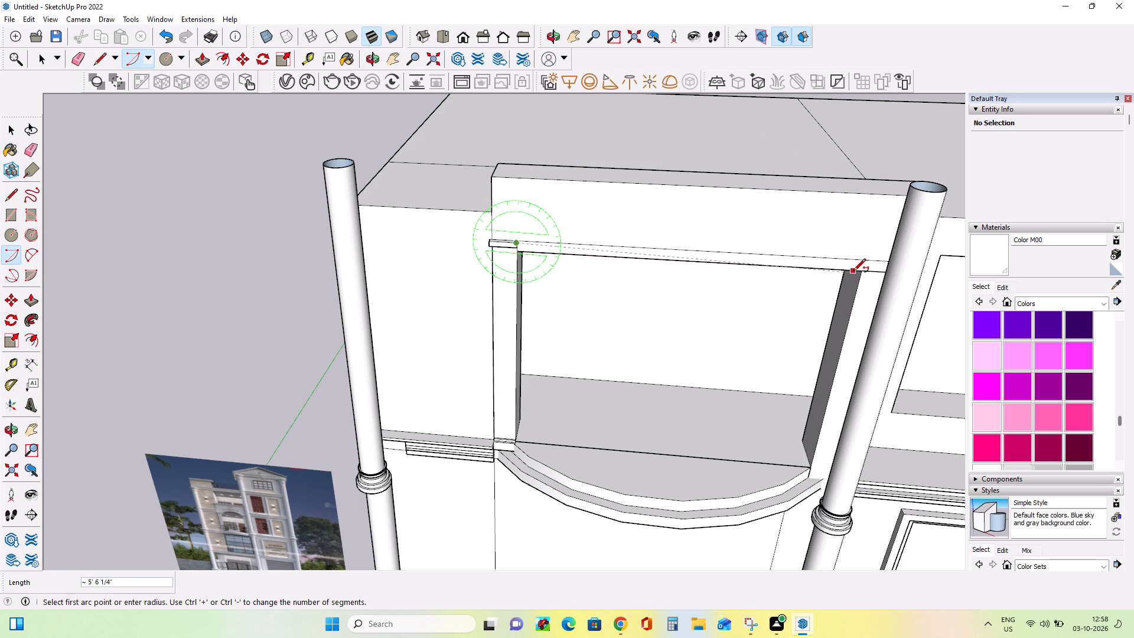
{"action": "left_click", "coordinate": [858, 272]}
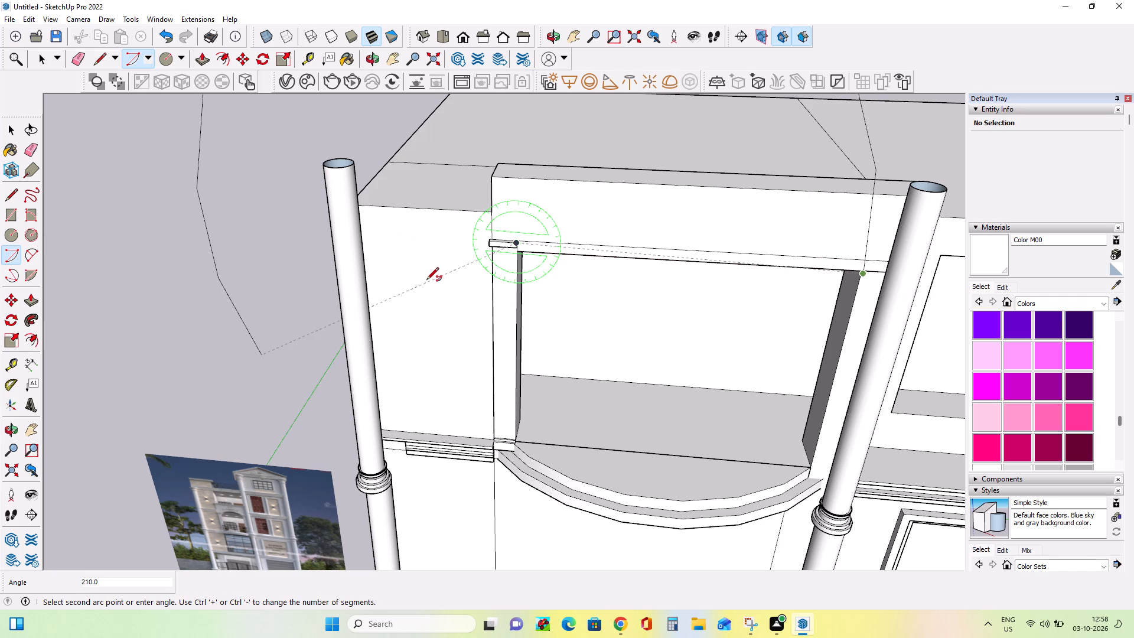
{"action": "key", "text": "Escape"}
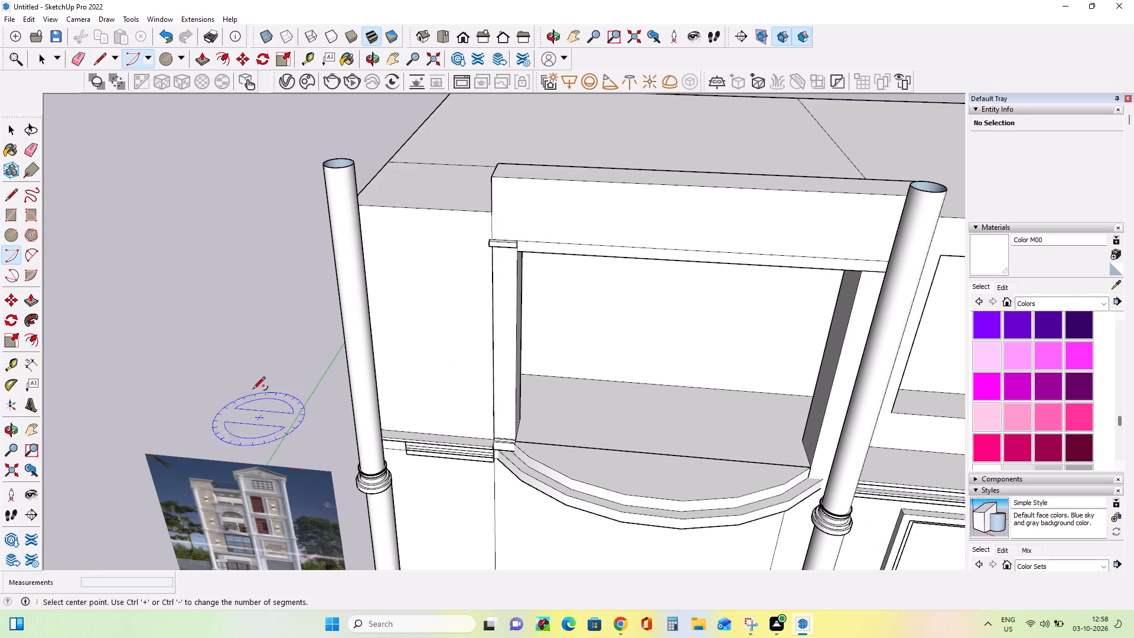
Draw a 2-point arc about 5' 7 13/16" wide with a bulge of about 7 1/8" across the beam, spanning between the two pillars' inner edges.
{"action": "left_click", "coordinate": [28, 253]}
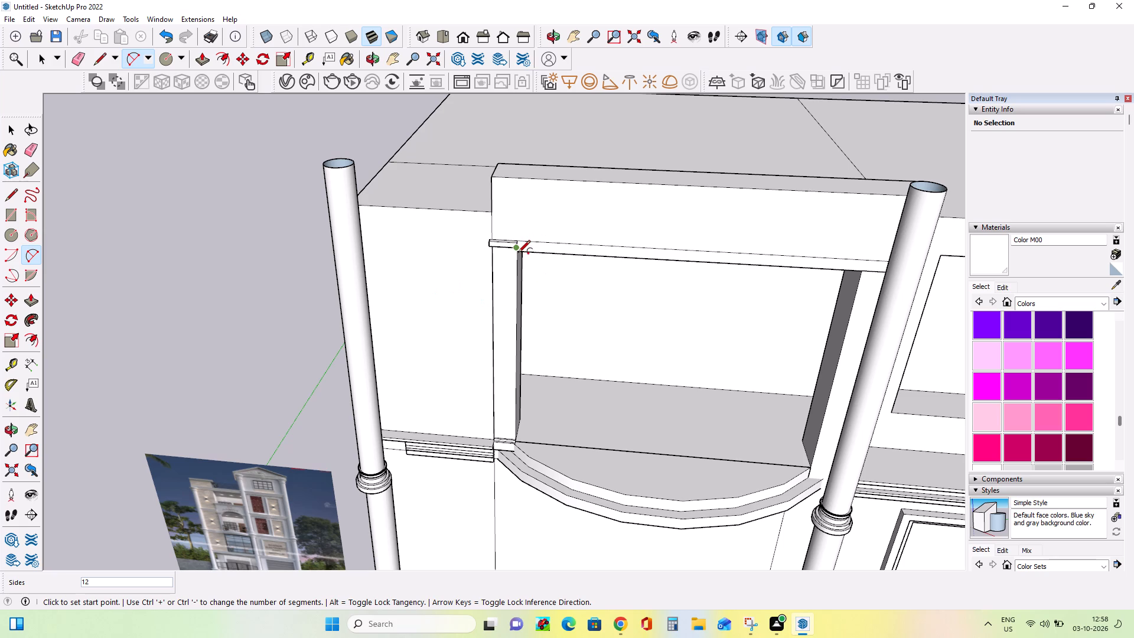
{"action": "left_click", "coordinate": [518, 253]}
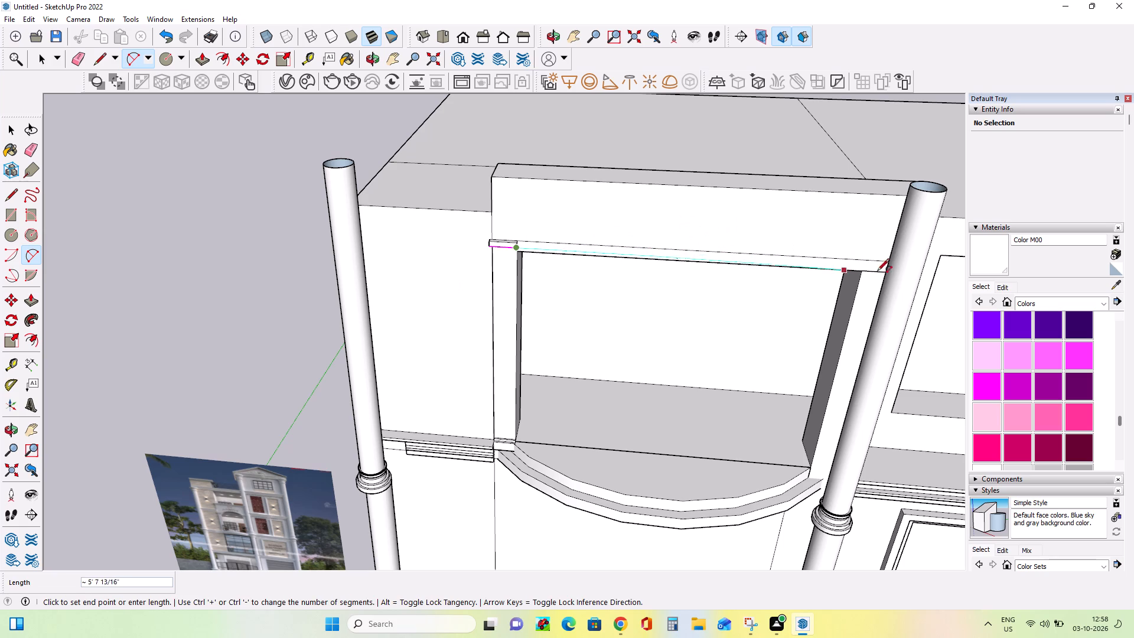
{"action": "left_click", "coordinate": [859, 276]}
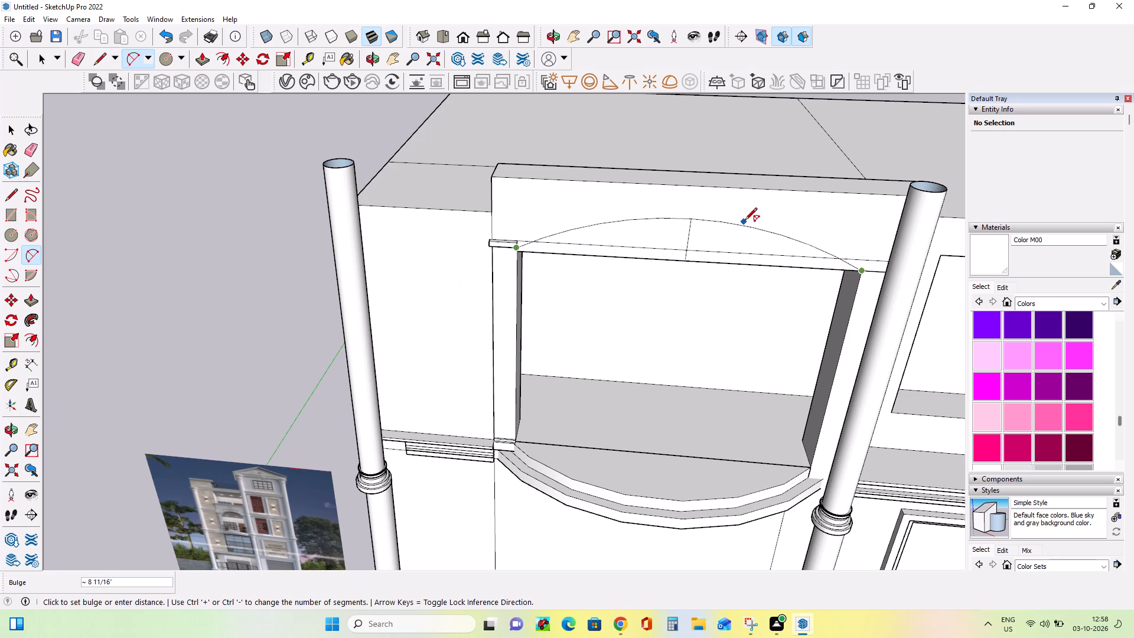
{"action": "left_click", "coordinate": [746, 229]}
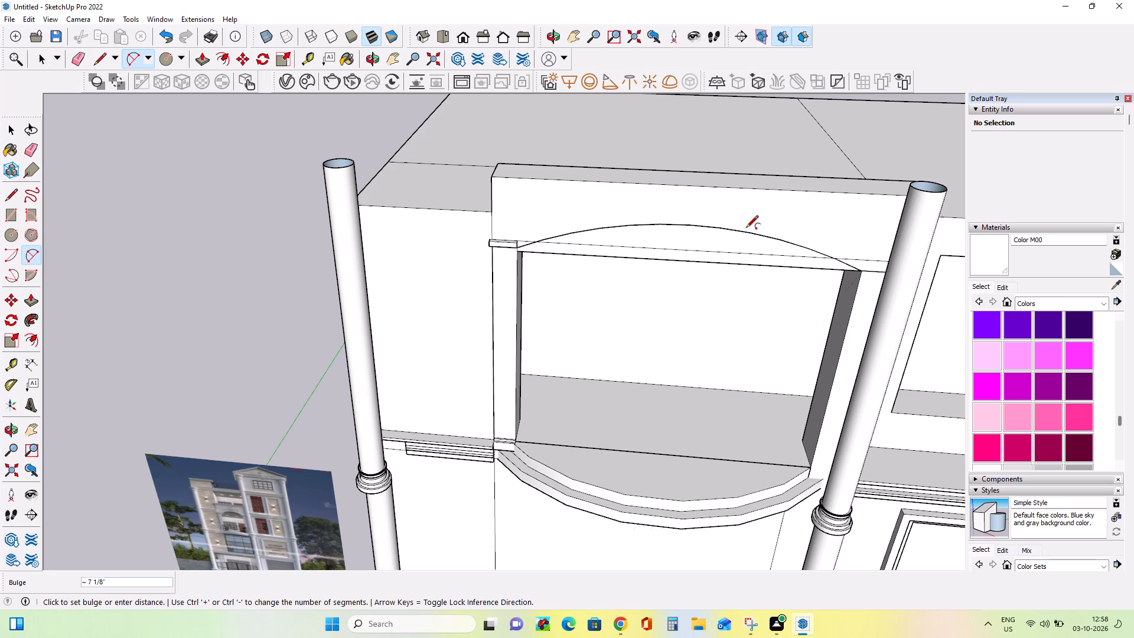
Erase the two horizontal edges beneath the new arc along the beam's bottom.
{"action": "middle_click_drag", "start_coordinate": [700, 315], "coordinate": [747, 183]}
{"action": "scroll", "coordinate": [674, 231], "scroll_direction": "up", "scroll_amount": 2}
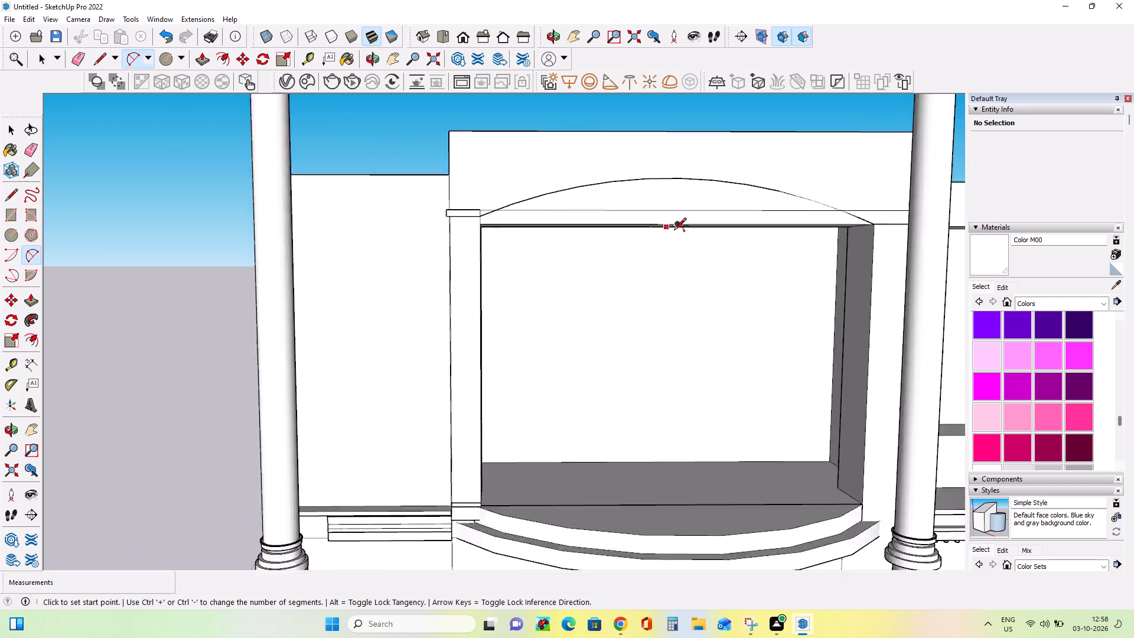
{"action": "scroll", "coordinate": [674, 231], "scroll_direction": "up", "scroll_amount": 2}
{"action": "scroll", "coordinate": [801, 235], "scroll_direction": "down", "scroll_amount": 4}
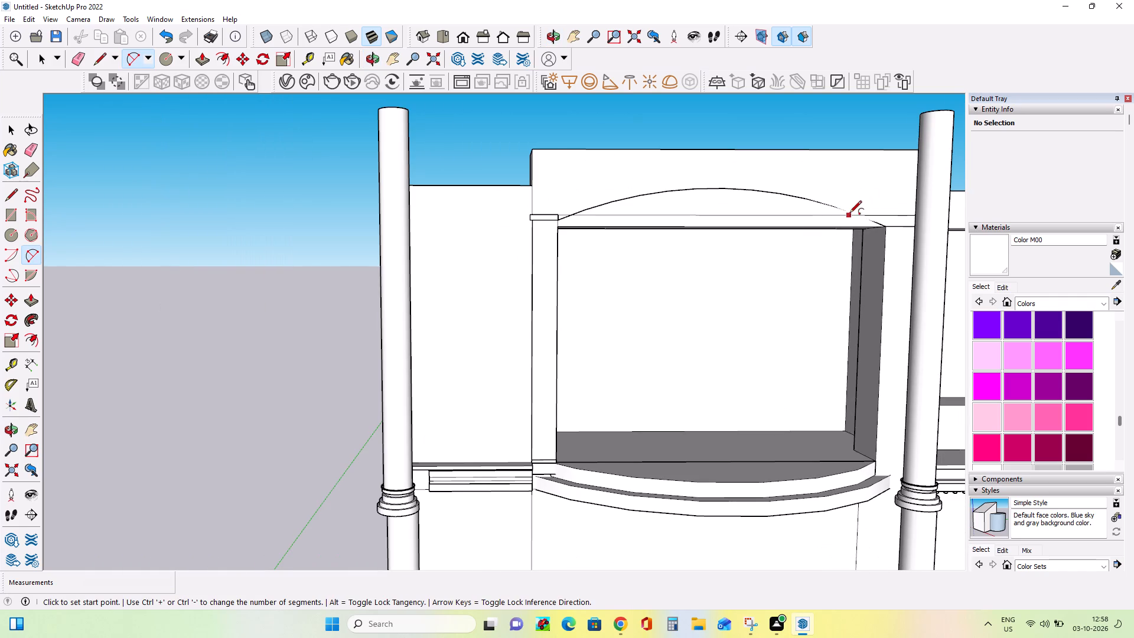
{"action": "scroll", "coordinate": [849, 214], "scroll_direction": "down", "scroll_amount": 4}
{"action": "scroll", "coordinate": [851, 262], "scroll_direction": "down", "scroll_amount": 1}
{"action": "middle_click_drag", "start_coordinate": [839, 278], "coordinate": [792, 363]}
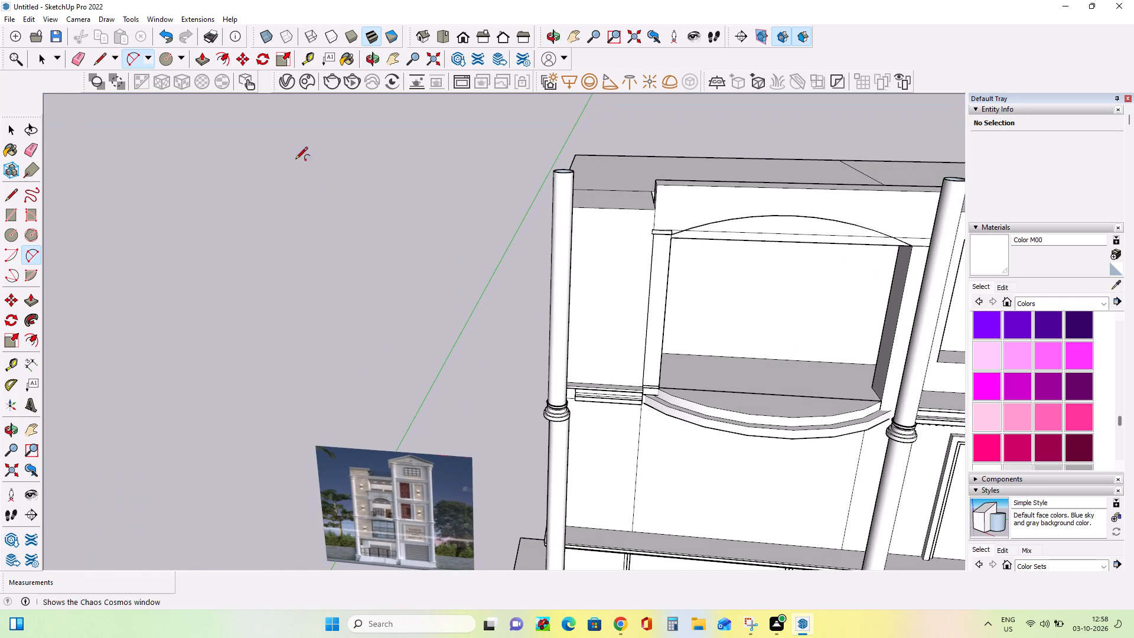
{"action": "left_click", "coordinate": [33, 146]}
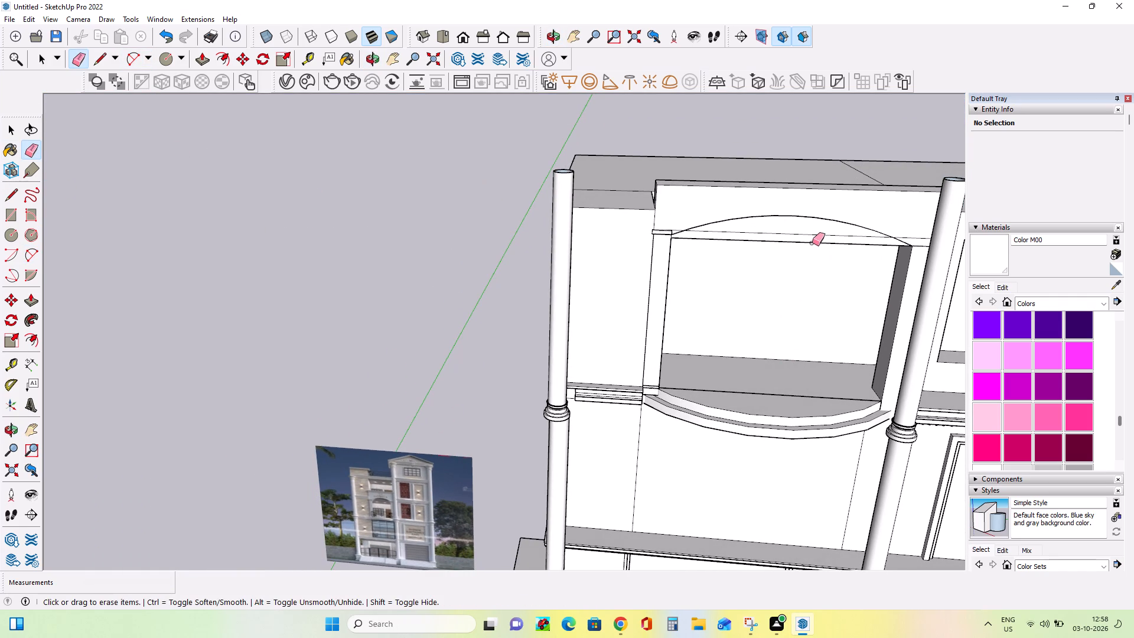
{"action": "left_click", "coordinate": [812, 236]}
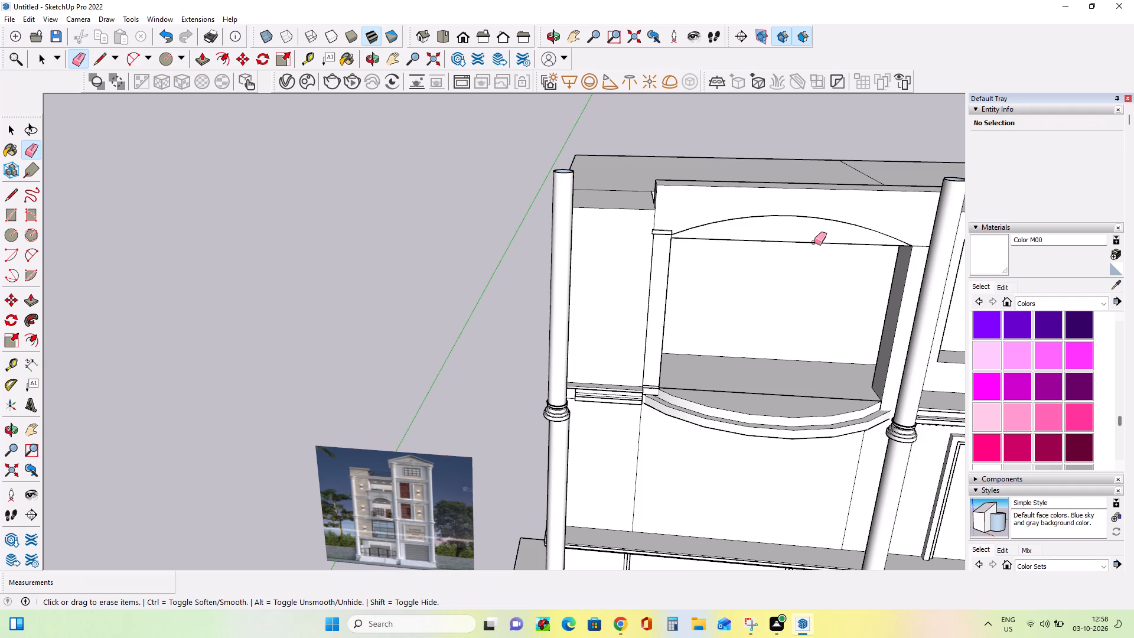
{"action": "left_click", "coordinate": [815, 244]}
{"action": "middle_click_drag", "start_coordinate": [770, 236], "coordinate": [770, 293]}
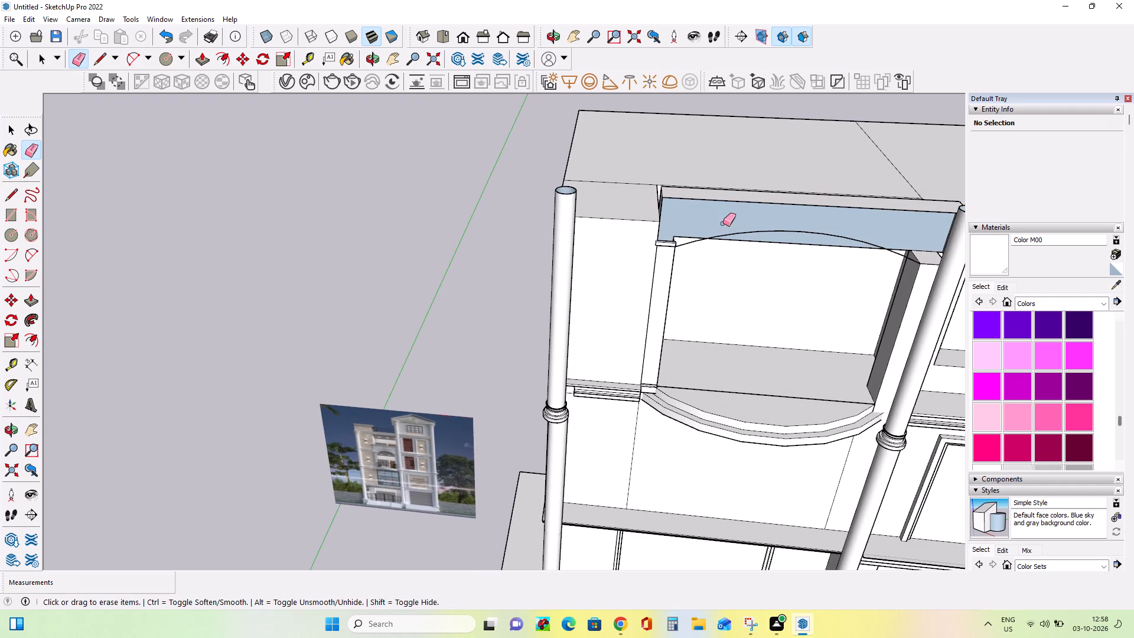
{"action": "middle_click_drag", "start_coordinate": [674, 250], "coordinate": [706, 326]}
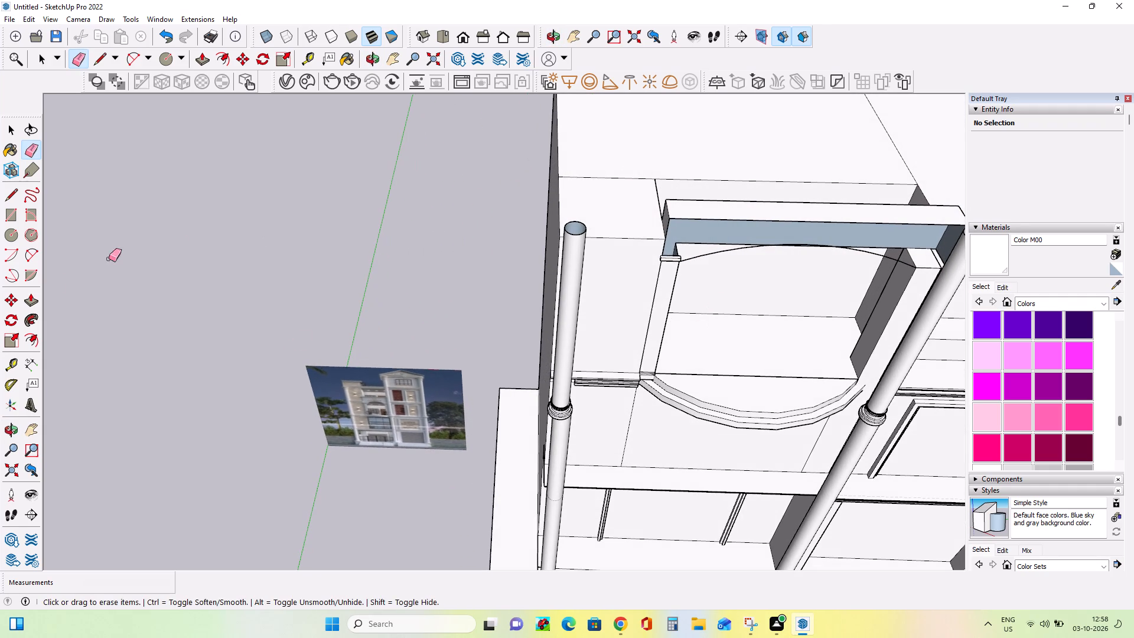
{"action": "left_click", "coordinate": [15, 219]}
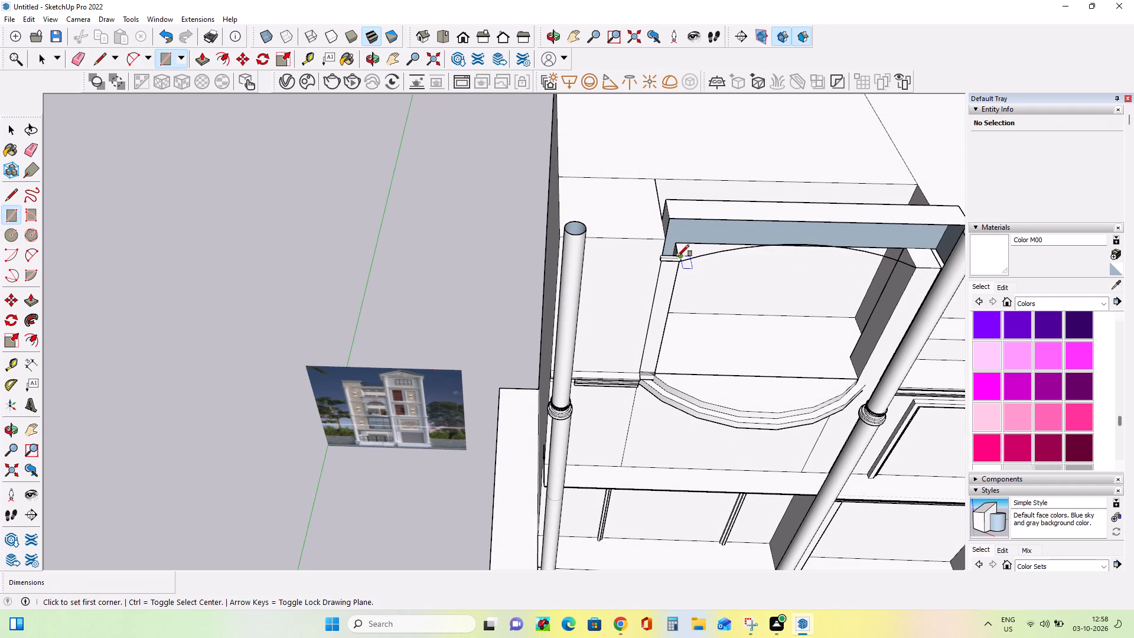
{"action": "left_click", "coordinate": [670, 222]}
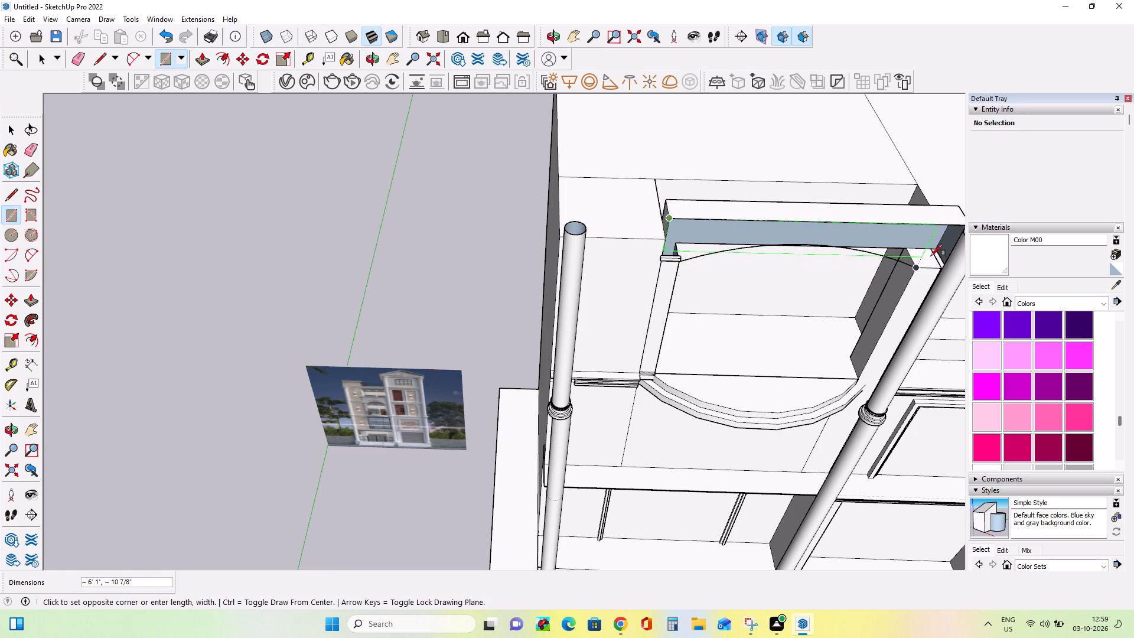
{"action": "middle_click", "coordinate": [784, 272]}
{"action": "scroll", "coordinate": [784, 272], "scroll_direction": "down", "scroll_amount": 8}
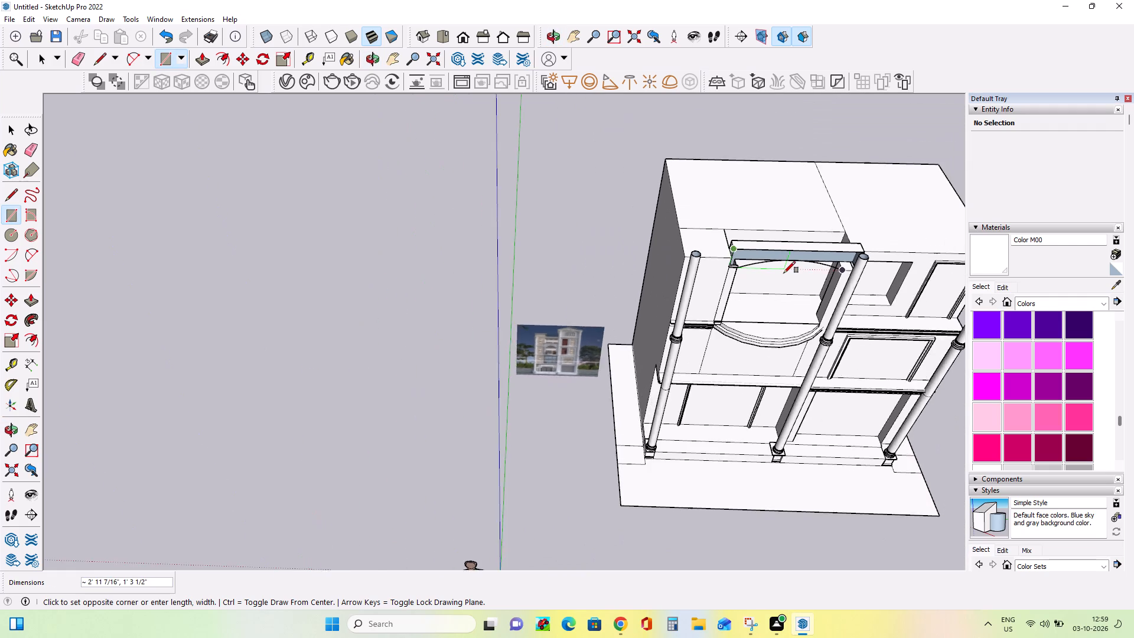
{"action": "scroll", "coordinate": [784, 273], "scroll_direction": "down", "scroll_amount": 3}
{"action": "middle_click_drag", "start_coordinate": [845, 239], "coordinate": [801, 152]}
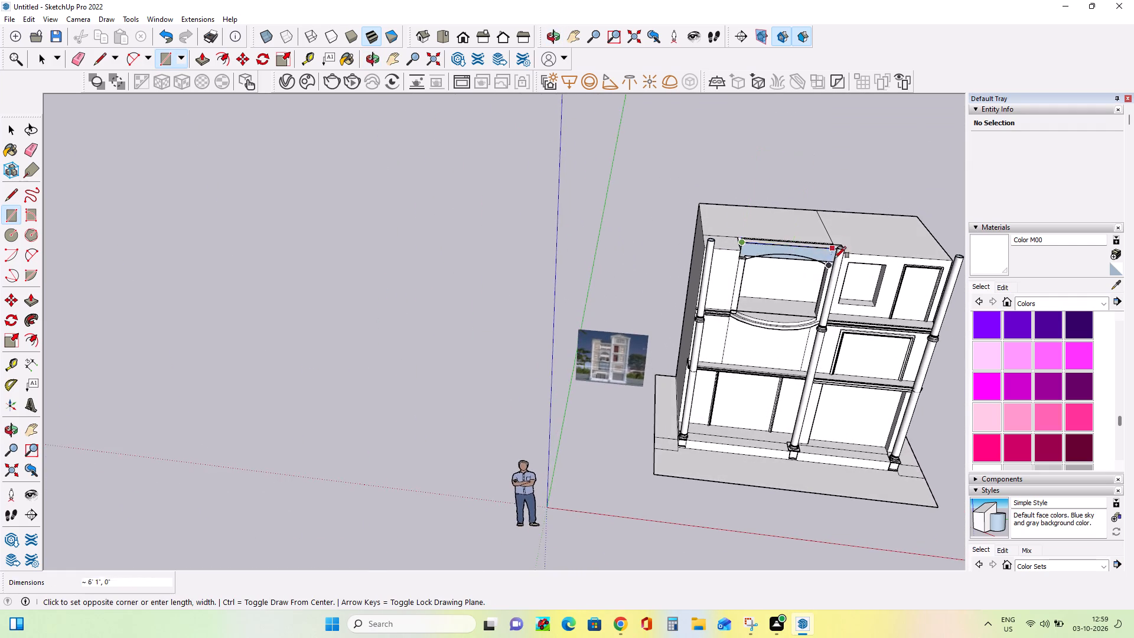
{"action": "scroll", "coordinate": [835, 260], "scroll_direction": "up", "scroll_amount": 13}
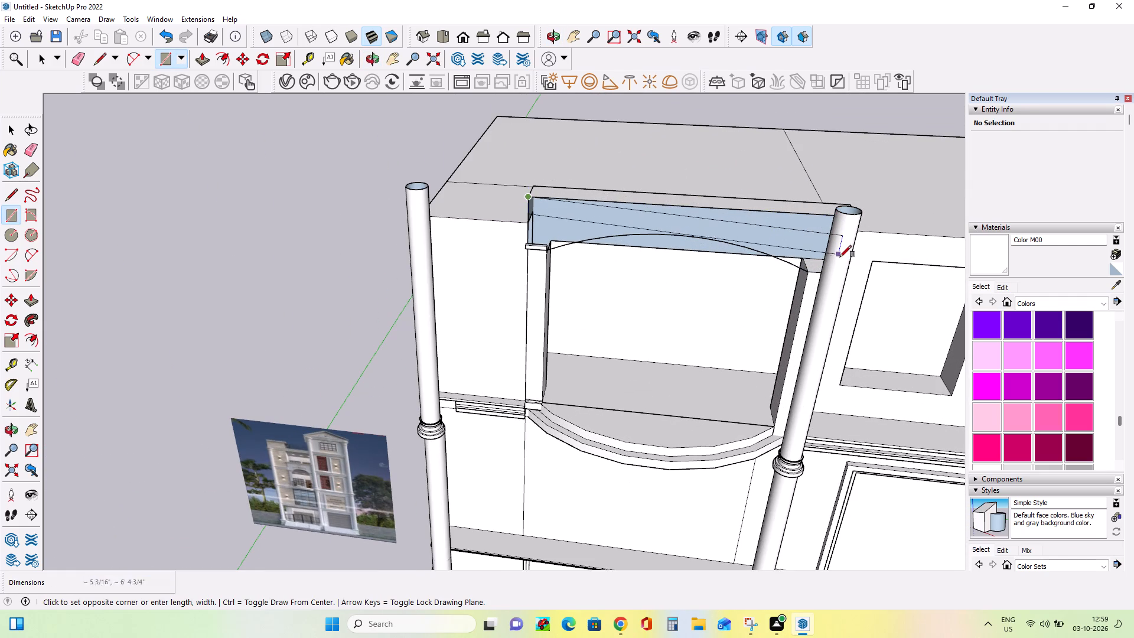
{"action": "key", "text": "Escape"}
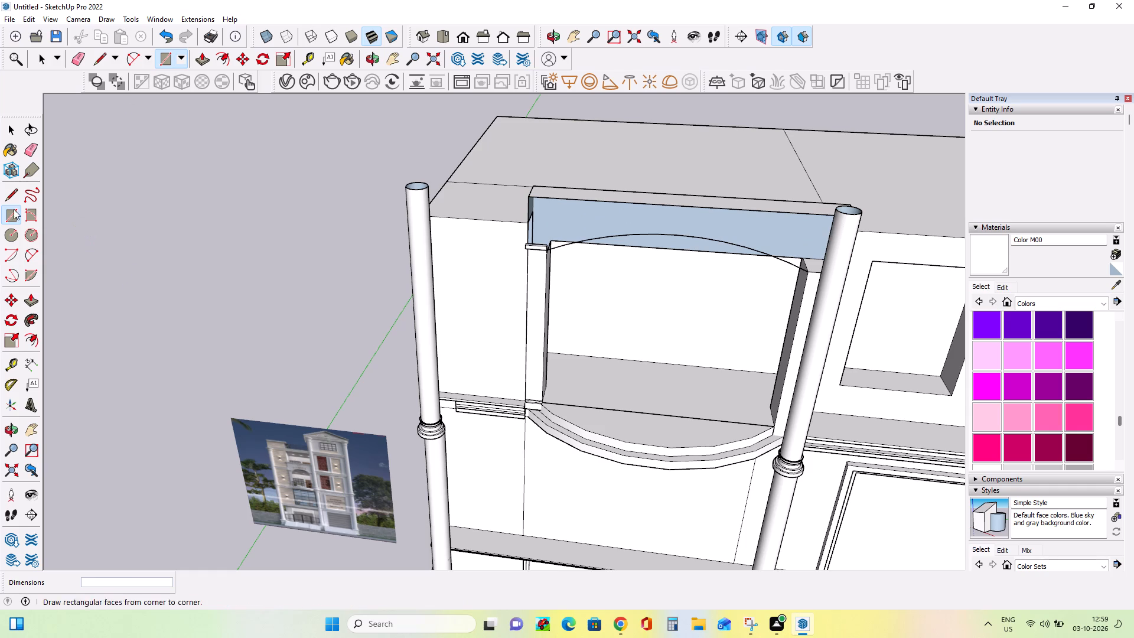
Draw a diagonal line about 6' 9 11/16" long from the beam's upper front corner above the first pillar to its lower corner at the second pillar.
{"action": "left_click", "coordinate": [12, 194]}
{"action": "left_click", "coordinate": [532, 200]}
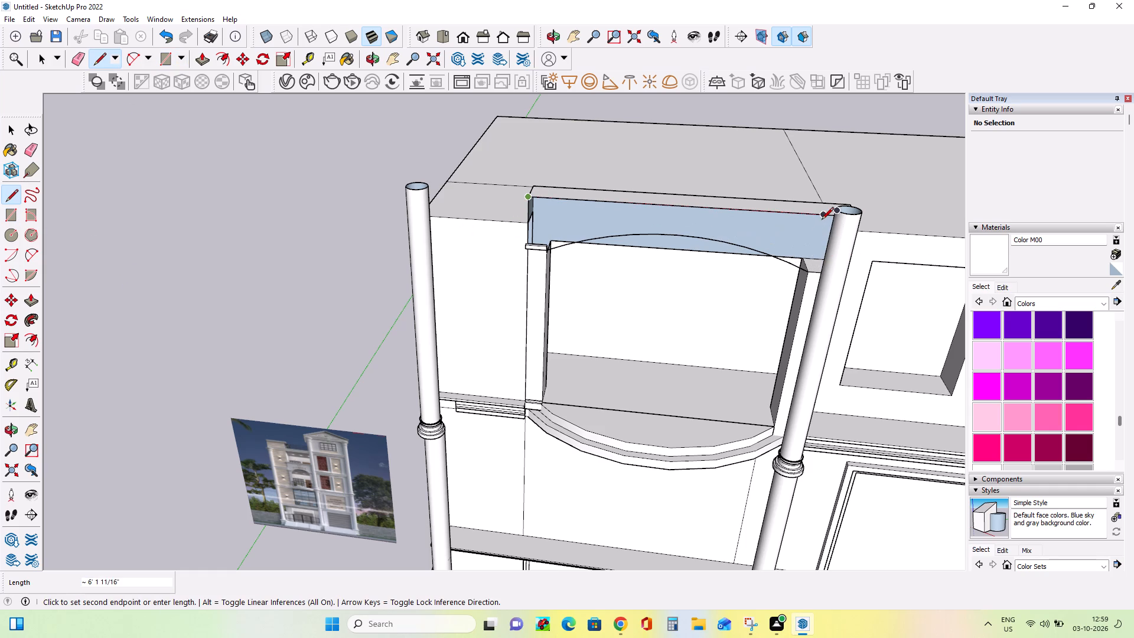
{"action": "middle_click_drag", "start_coordinate": [885, 243], "coordinate": [633, 301]}
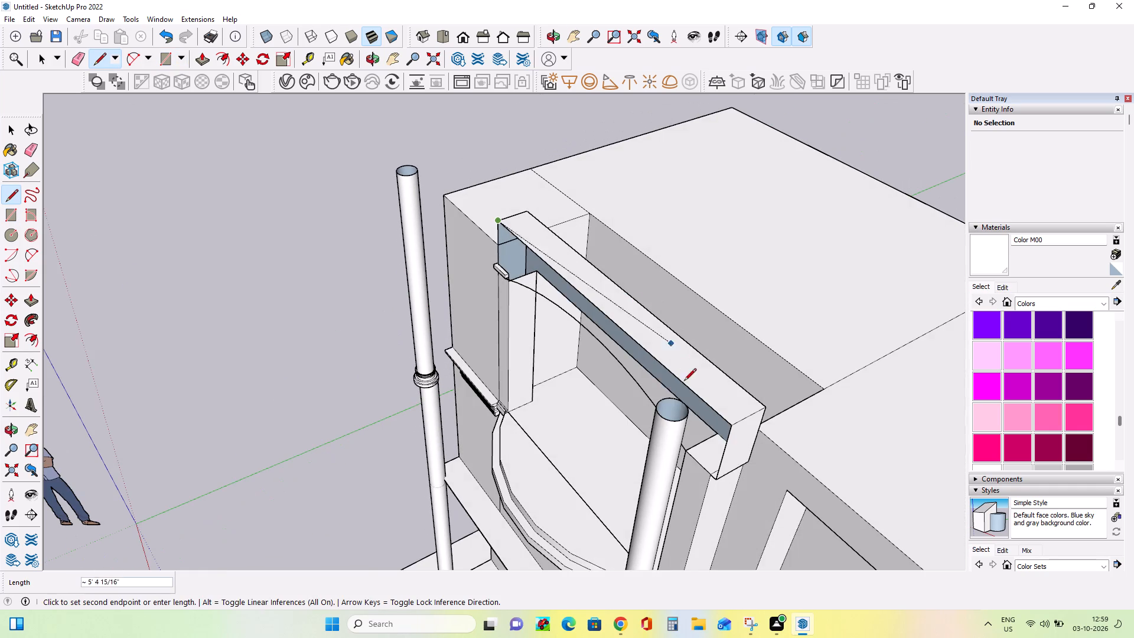
{"action": "left_click", "coordinate": [710, 471]}
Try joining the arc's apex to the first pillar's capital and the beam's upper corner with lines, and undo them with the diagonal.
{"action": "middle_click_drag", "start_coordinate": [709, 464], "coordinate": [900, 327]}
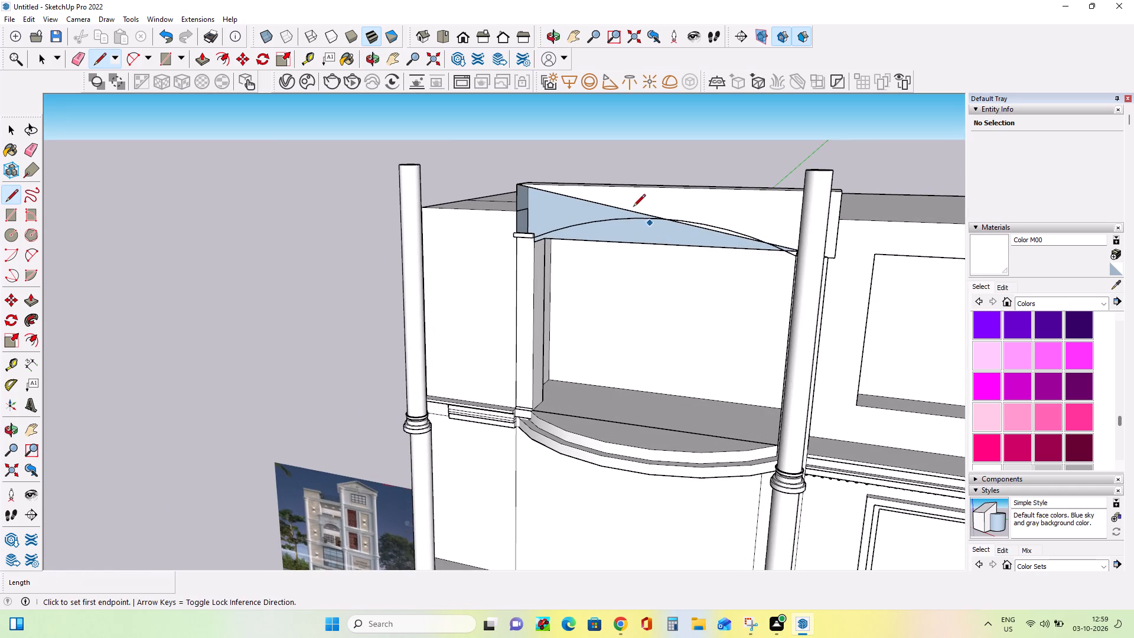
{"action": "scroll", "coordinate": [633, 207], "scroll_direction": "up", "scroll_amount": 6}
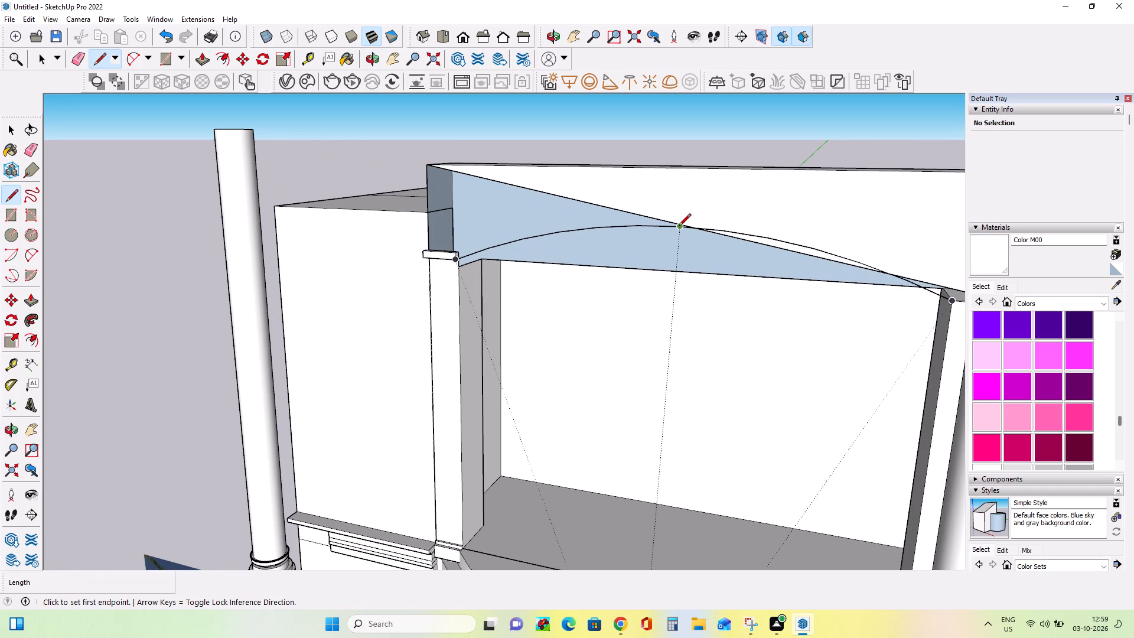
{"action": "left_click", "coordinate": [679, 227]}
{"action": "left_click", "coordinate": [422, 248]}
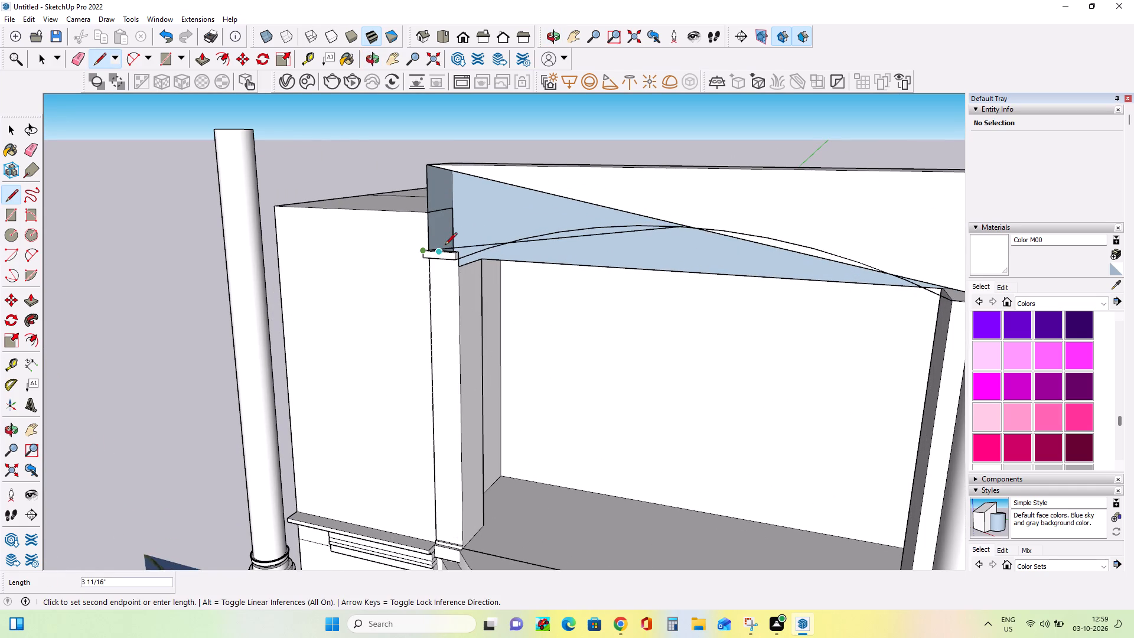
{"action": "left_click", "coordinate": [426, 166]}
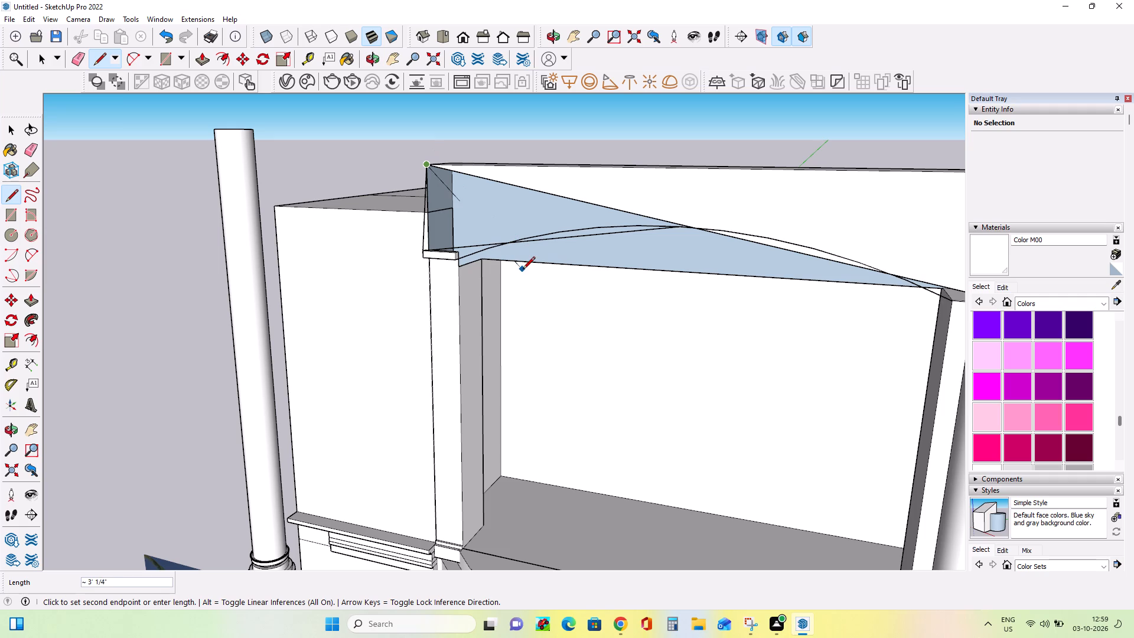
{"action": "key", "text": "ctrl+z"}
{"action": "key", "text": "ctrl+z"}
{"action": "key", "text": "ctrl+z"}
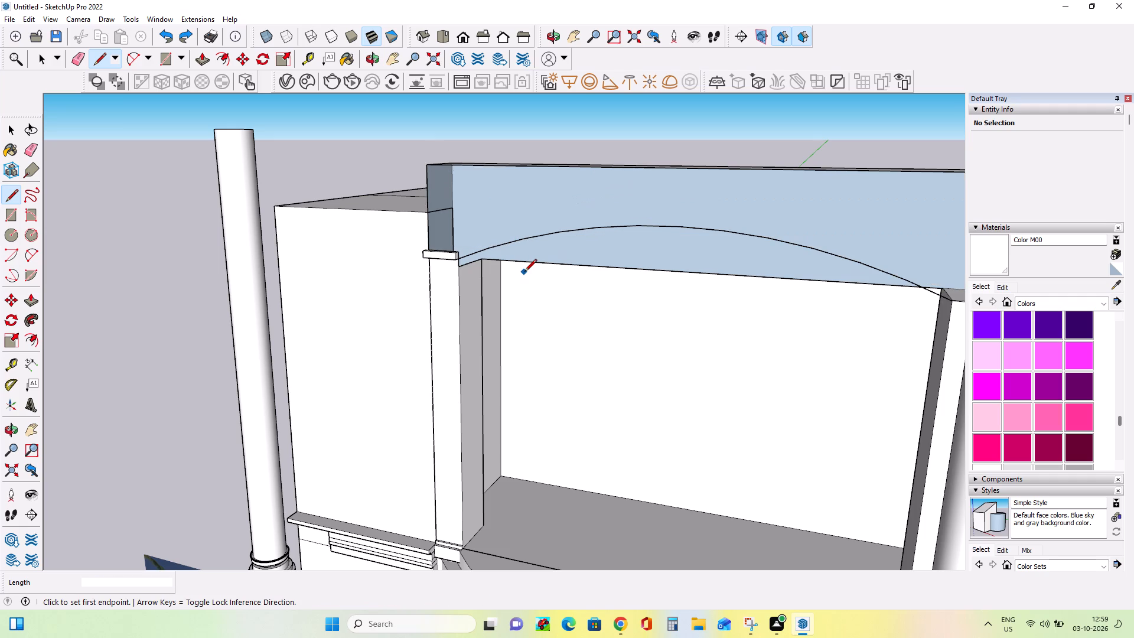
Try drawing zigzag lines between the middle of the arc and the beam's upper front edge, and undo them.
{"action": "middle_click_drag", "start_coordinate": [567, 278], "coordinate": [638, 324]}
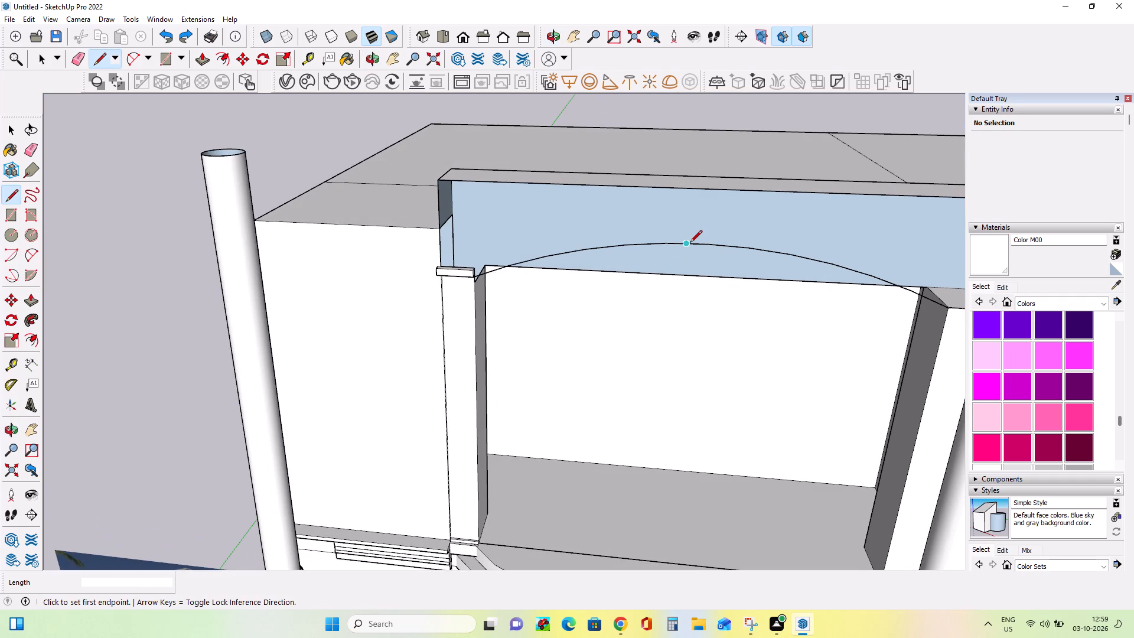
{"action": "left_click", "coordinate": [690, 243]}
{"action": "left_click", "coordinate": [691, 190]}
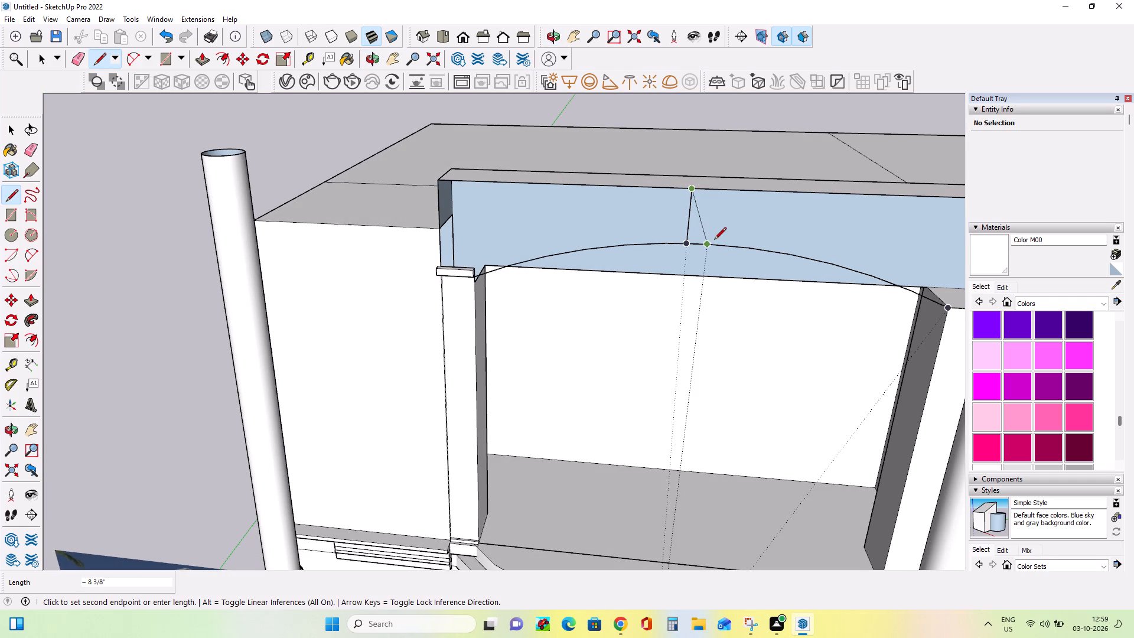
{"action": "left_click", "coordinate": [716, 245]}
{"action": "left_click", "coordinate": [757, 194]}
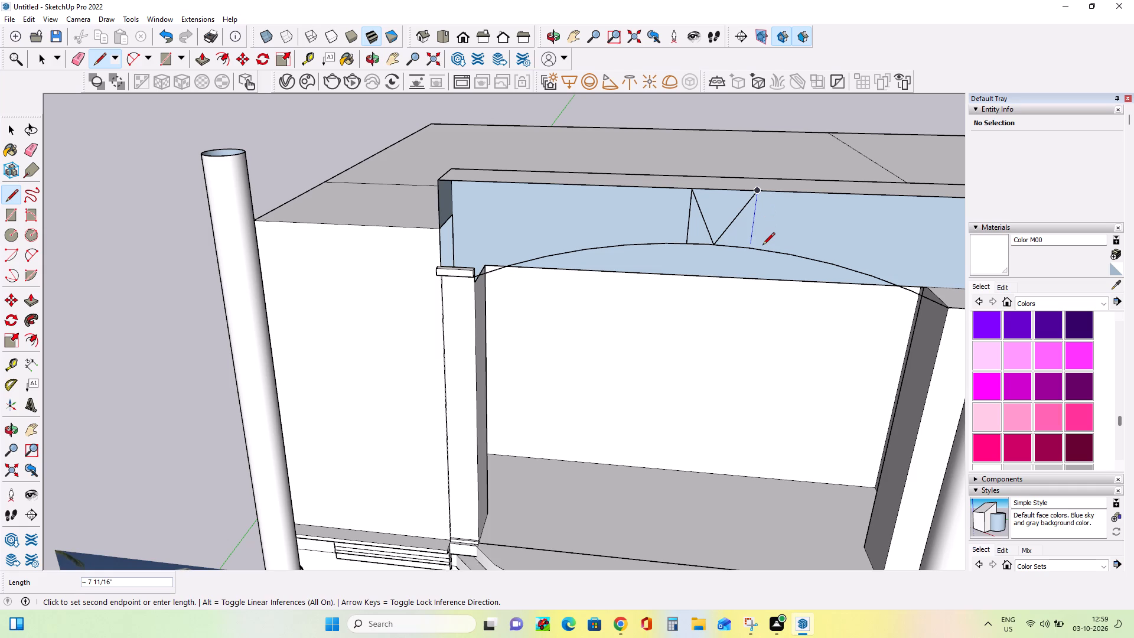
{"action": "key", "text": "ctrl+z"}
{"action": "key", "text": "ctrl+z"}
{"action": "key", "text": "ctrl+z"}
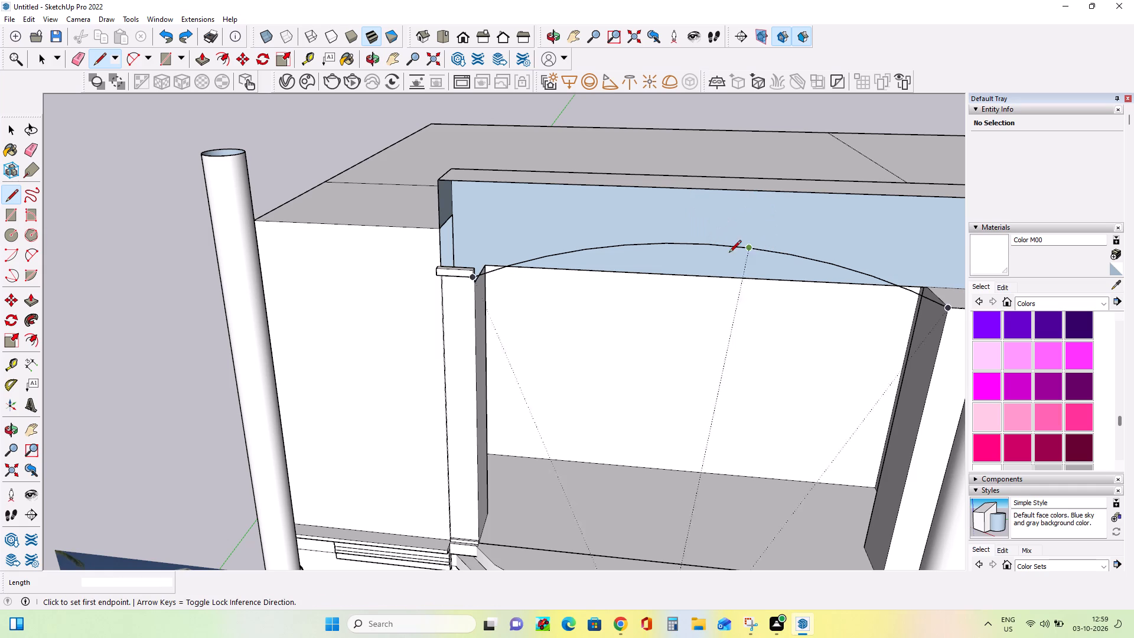
Draw a horizontal line about 6' 9 11/16" long across the beam's open front, level with the adjoining wall's top, between its end edges.
{"action": "middle_click_drag", "start_coordinate": [616, 263], "coordinate": [738, 288]}
{"action": "scroll", "coordinate": [686, 261], "scroll_direction": "down", "scroll_amount": 2}
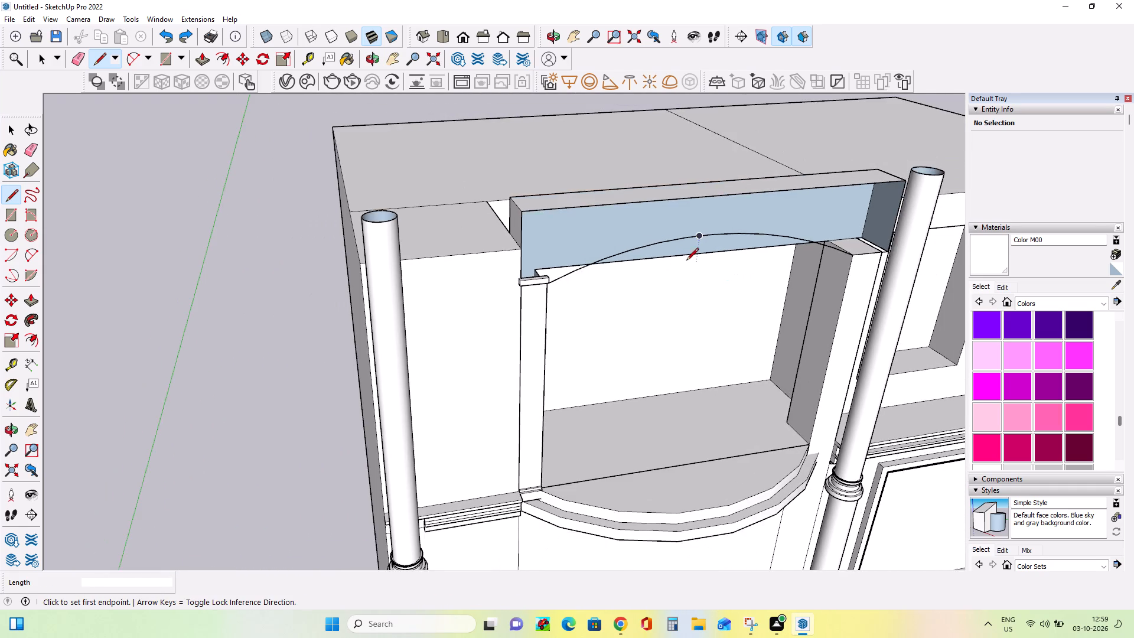
{"action": "middle_click_drag", "start_coordinate": [687, 268], "coordinate": [573, 190]}
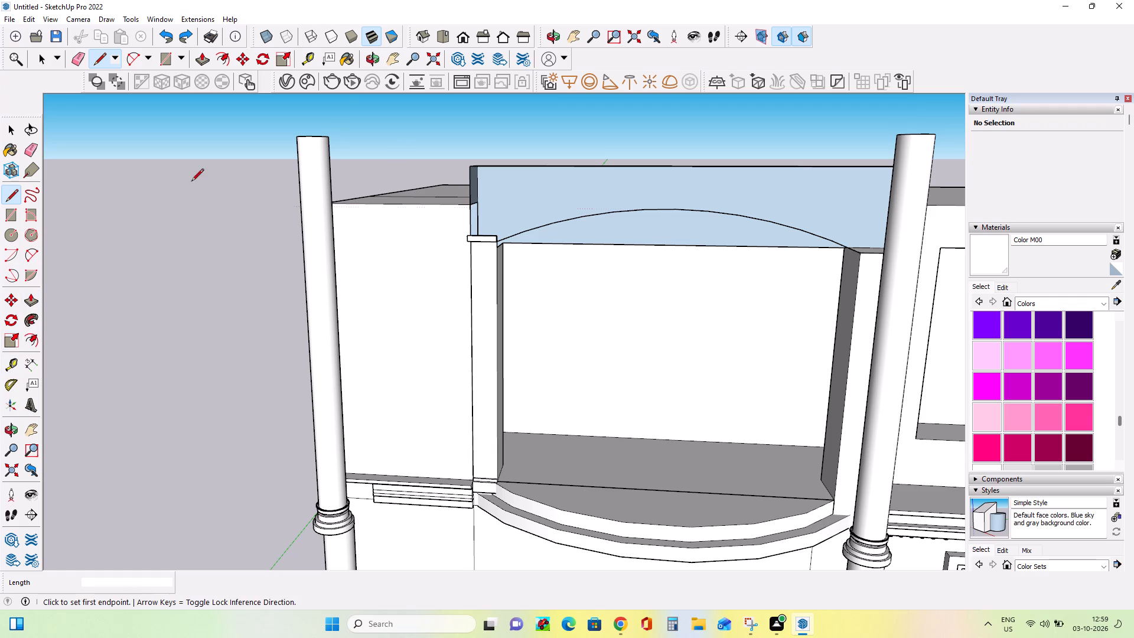
{"action": "middle_click_drag", "start_coordinate": [666, 210], "coordinate": [667, 249]}
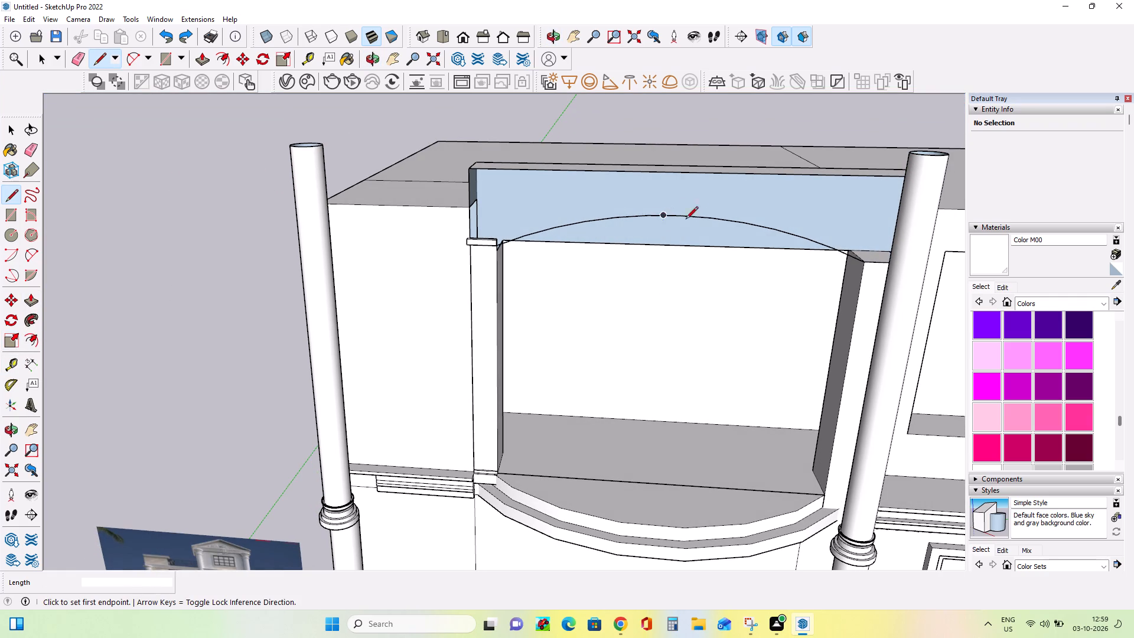
{"action": "middle_click_drag", "start_coordinate": [870, 281], "coordinate": [865, 347]}
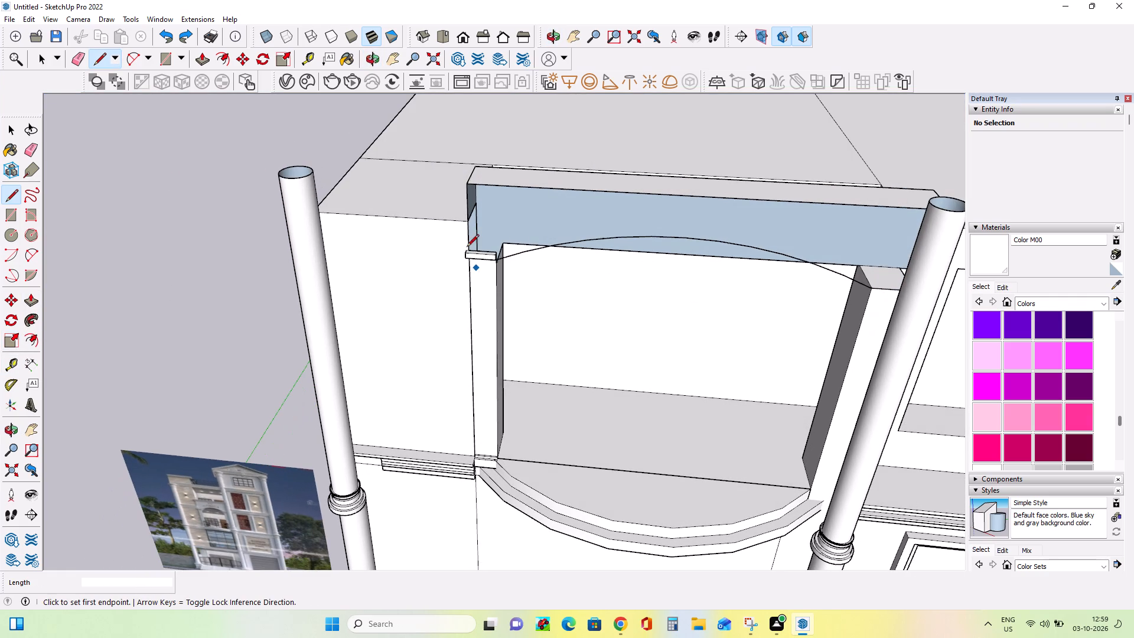
{"action": "left_click", "coordinate": [468, 222]}
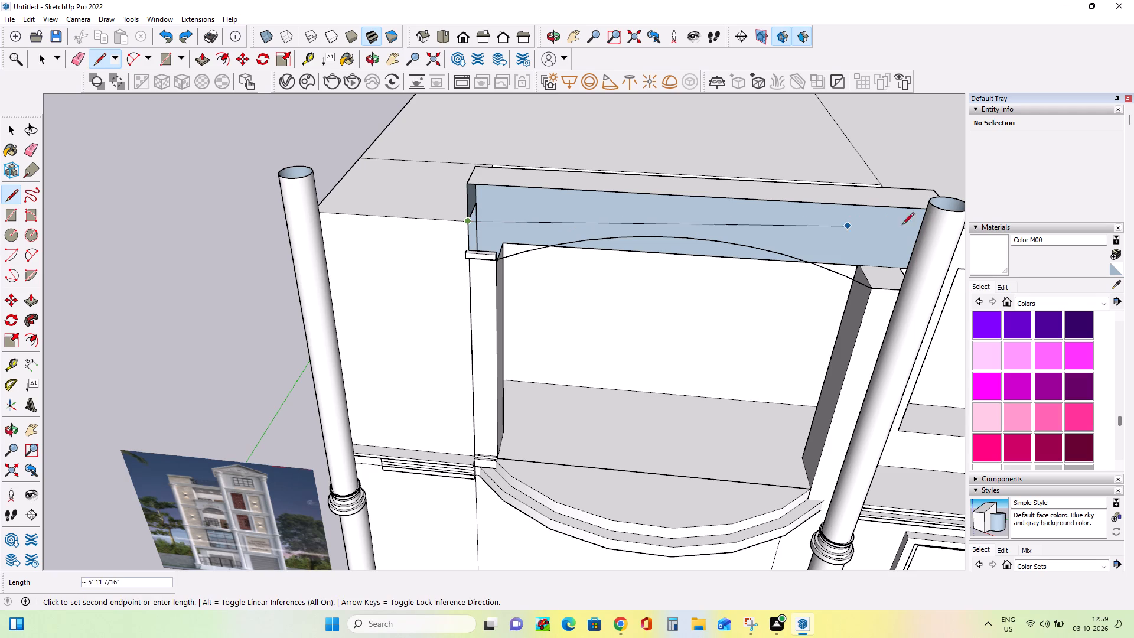
{"action": "middle_click_drag", "start_coordinate": [918, 221], "coordinate": [679, 181]}
{"action": "scroll", "coordinate": [902, 220], "scroll_direction": "down", "scroll_amount": 1}
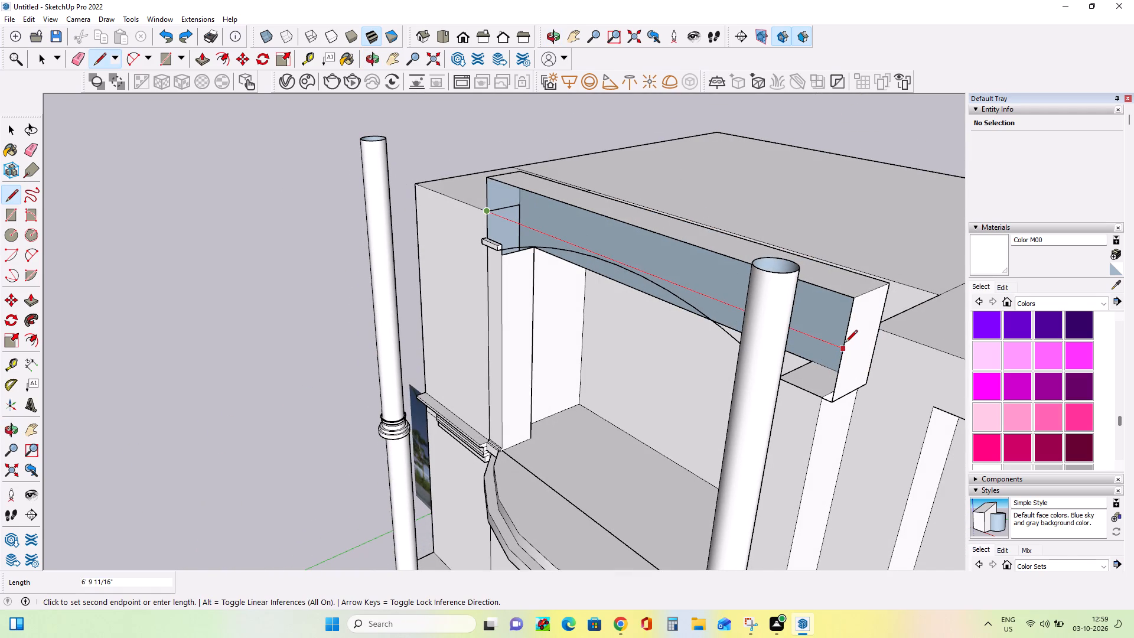
{"action": "double_click", "coordinate": [845, 343]}
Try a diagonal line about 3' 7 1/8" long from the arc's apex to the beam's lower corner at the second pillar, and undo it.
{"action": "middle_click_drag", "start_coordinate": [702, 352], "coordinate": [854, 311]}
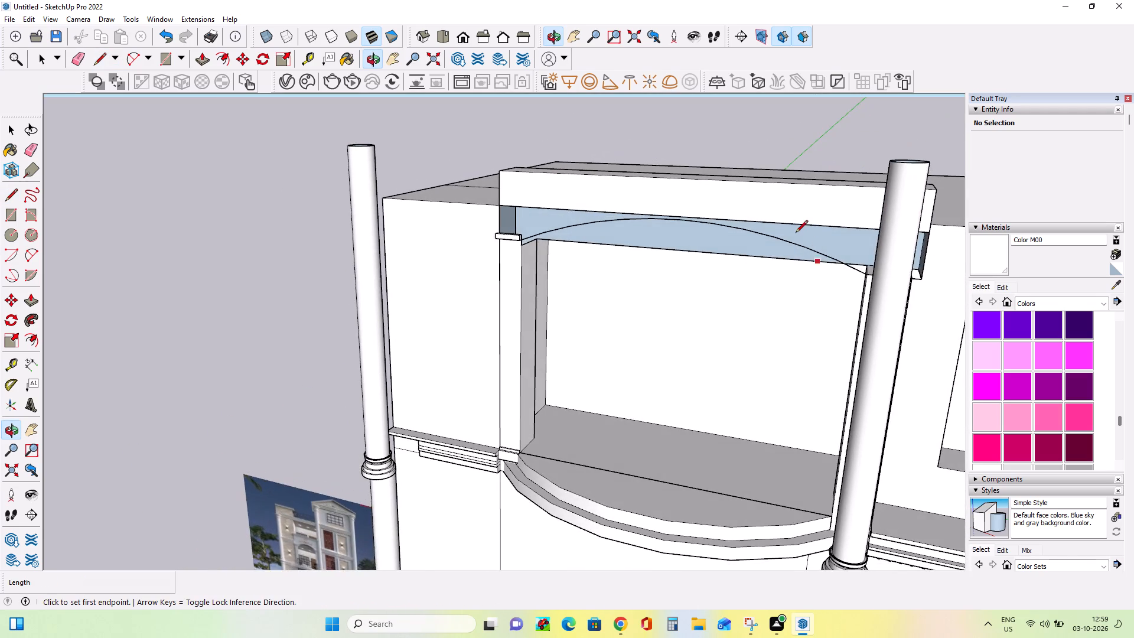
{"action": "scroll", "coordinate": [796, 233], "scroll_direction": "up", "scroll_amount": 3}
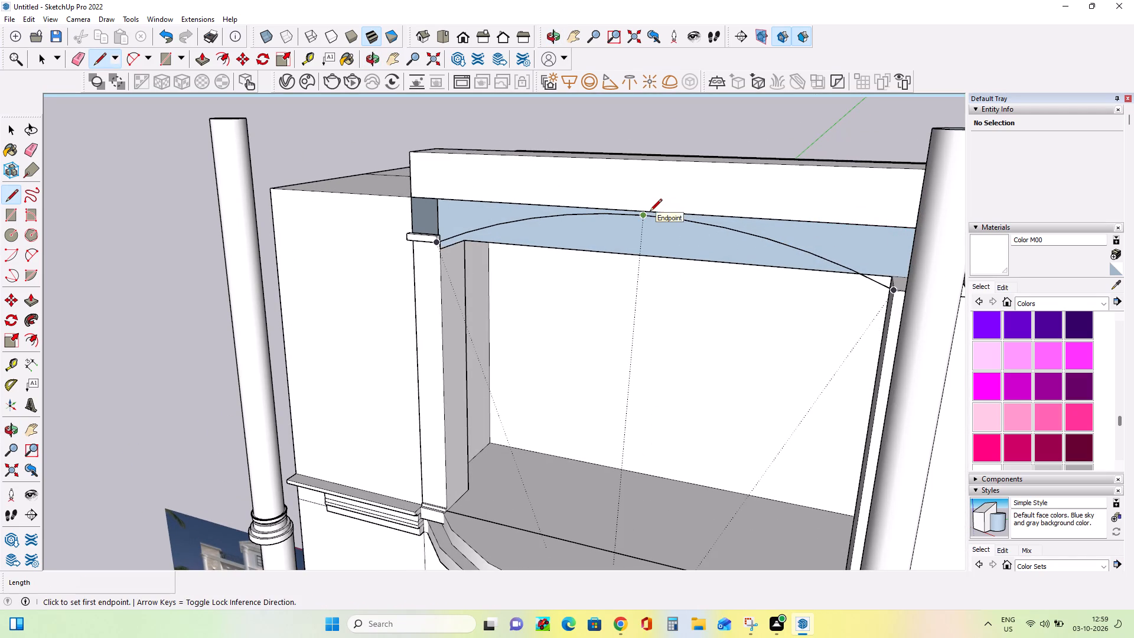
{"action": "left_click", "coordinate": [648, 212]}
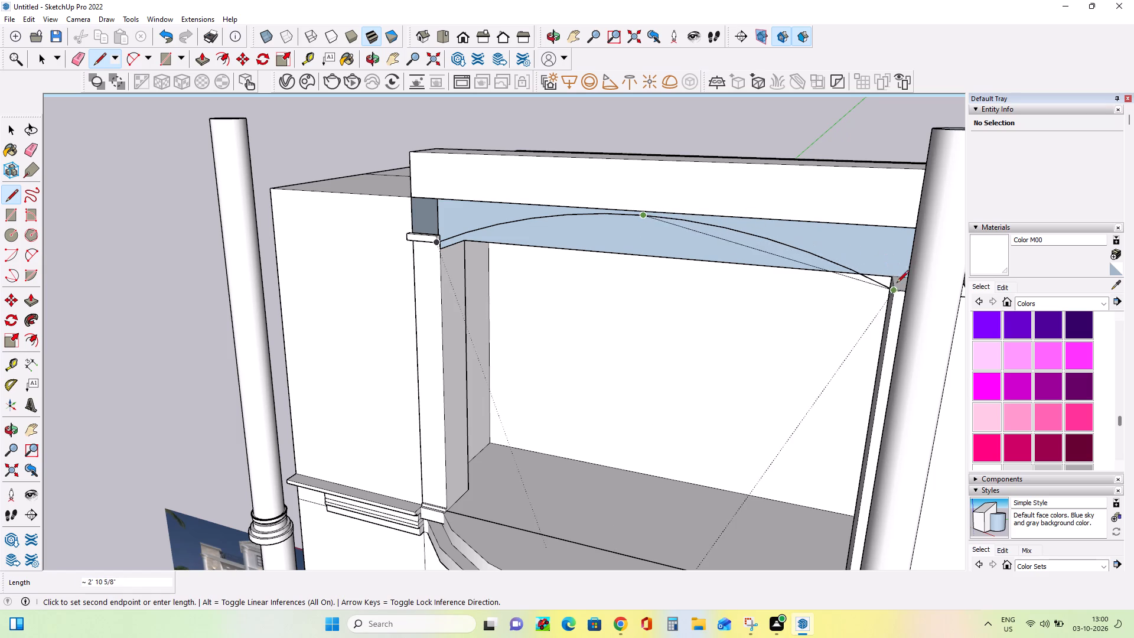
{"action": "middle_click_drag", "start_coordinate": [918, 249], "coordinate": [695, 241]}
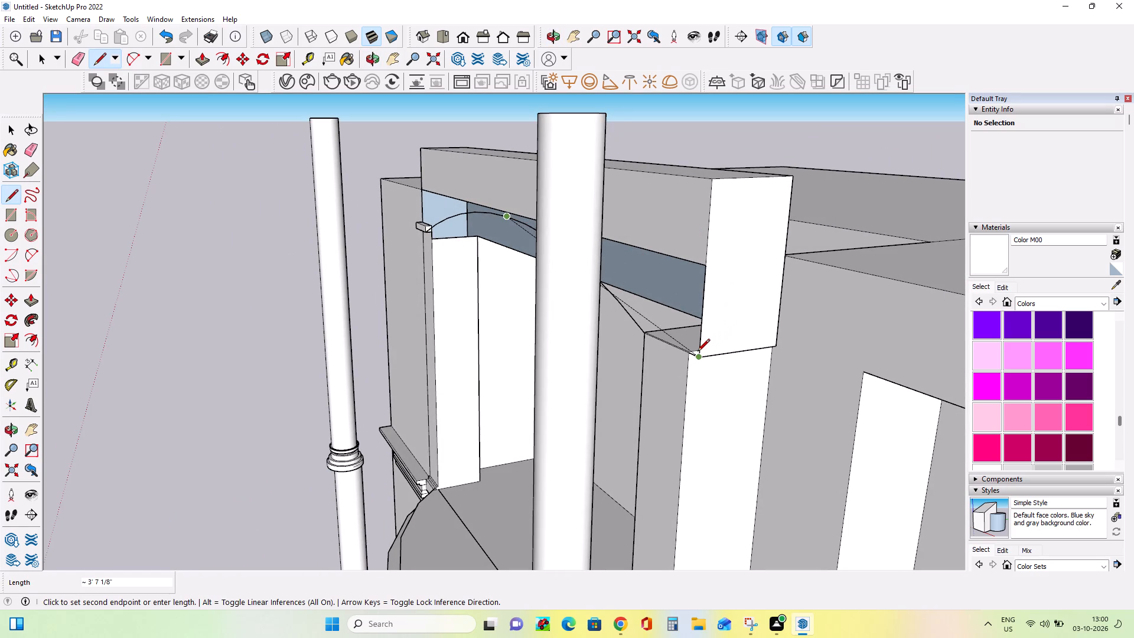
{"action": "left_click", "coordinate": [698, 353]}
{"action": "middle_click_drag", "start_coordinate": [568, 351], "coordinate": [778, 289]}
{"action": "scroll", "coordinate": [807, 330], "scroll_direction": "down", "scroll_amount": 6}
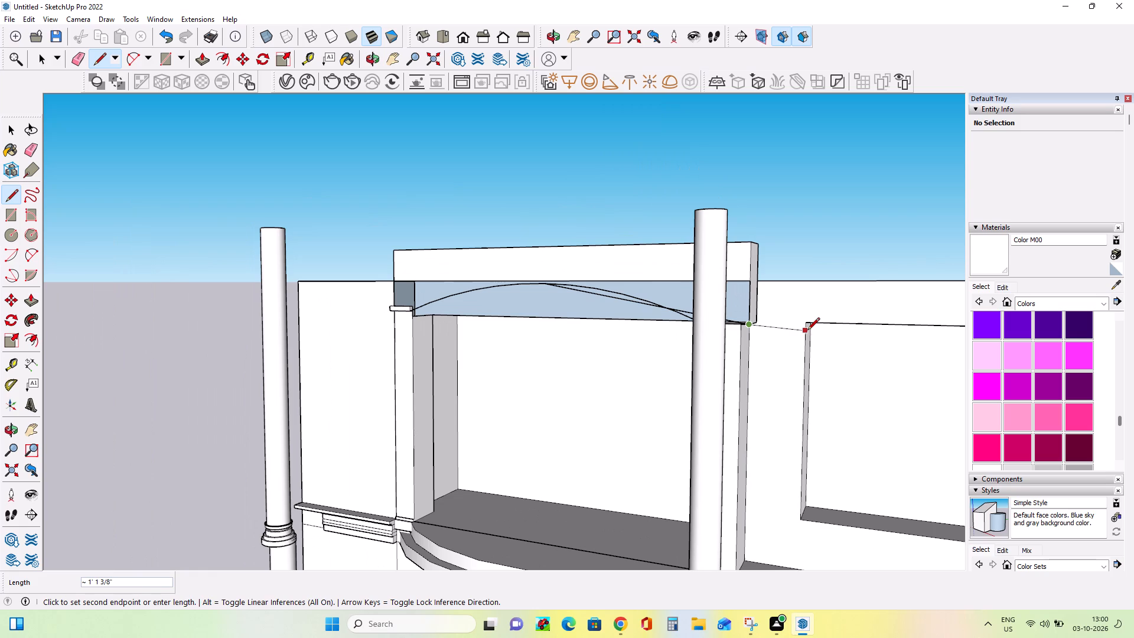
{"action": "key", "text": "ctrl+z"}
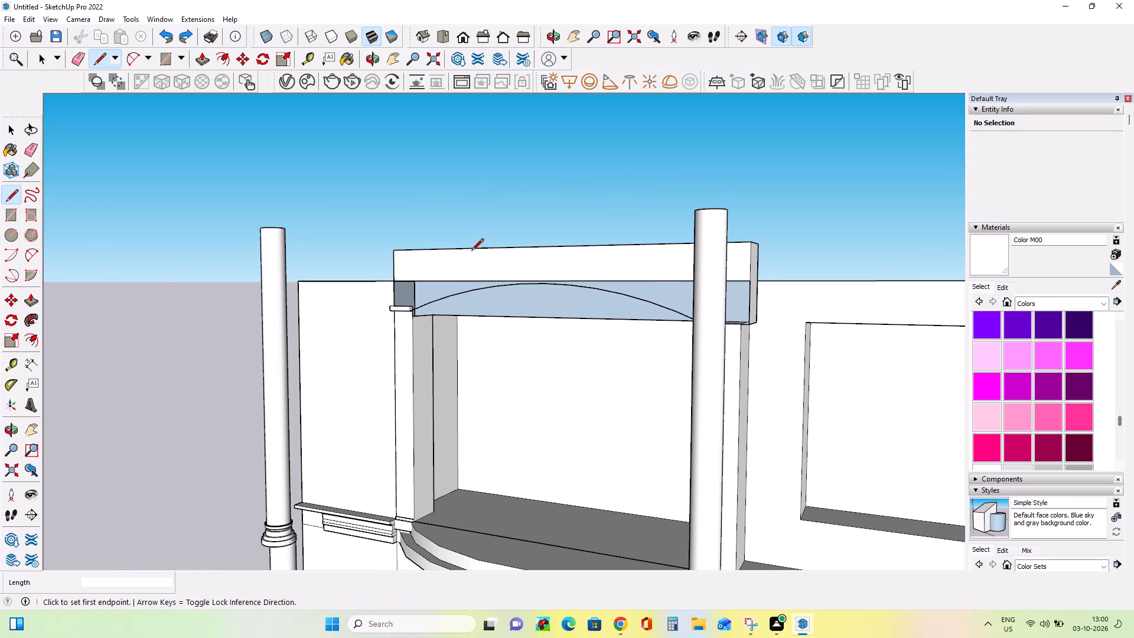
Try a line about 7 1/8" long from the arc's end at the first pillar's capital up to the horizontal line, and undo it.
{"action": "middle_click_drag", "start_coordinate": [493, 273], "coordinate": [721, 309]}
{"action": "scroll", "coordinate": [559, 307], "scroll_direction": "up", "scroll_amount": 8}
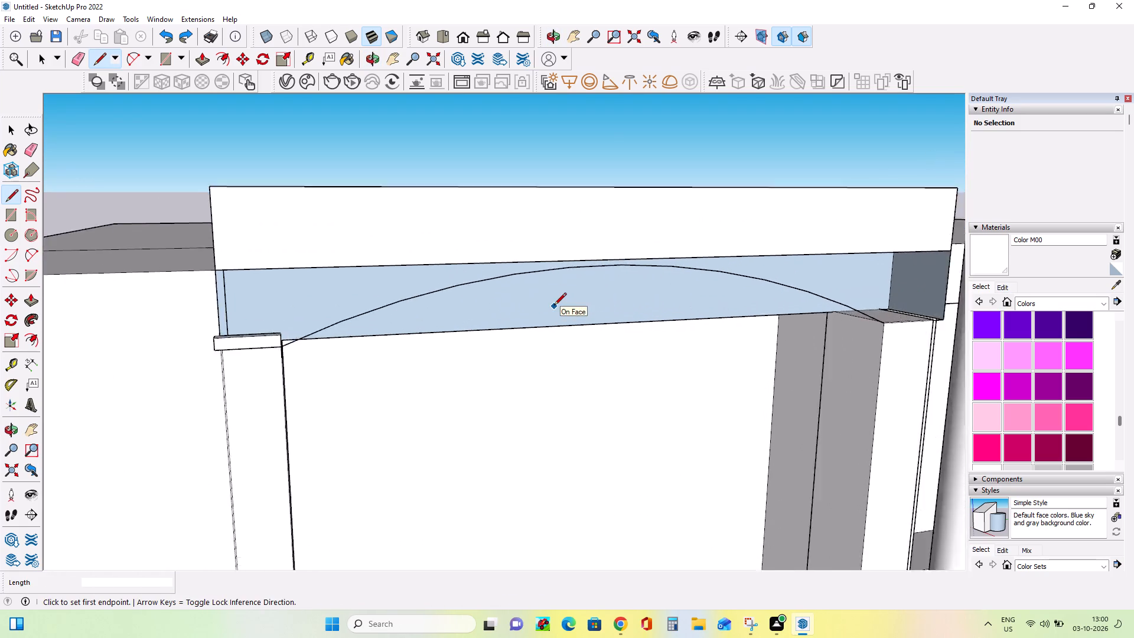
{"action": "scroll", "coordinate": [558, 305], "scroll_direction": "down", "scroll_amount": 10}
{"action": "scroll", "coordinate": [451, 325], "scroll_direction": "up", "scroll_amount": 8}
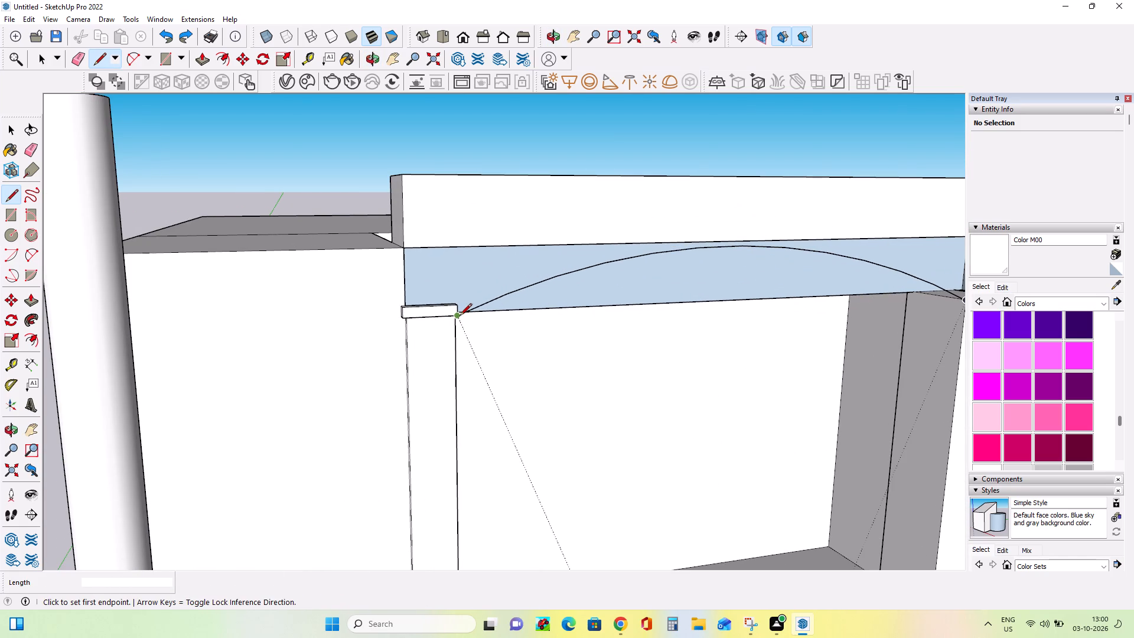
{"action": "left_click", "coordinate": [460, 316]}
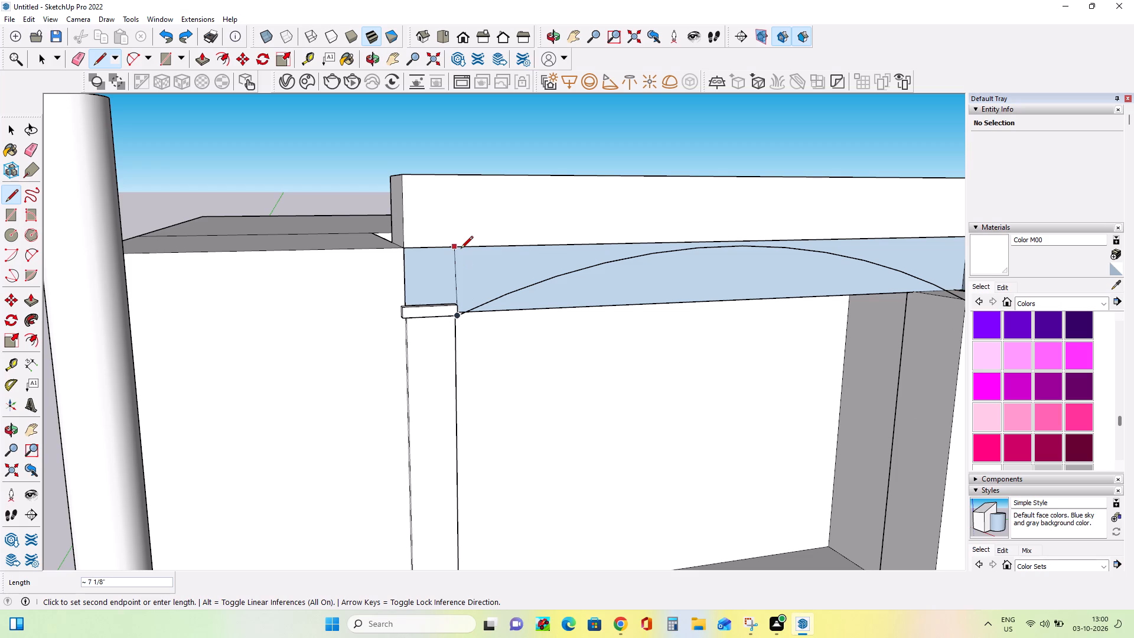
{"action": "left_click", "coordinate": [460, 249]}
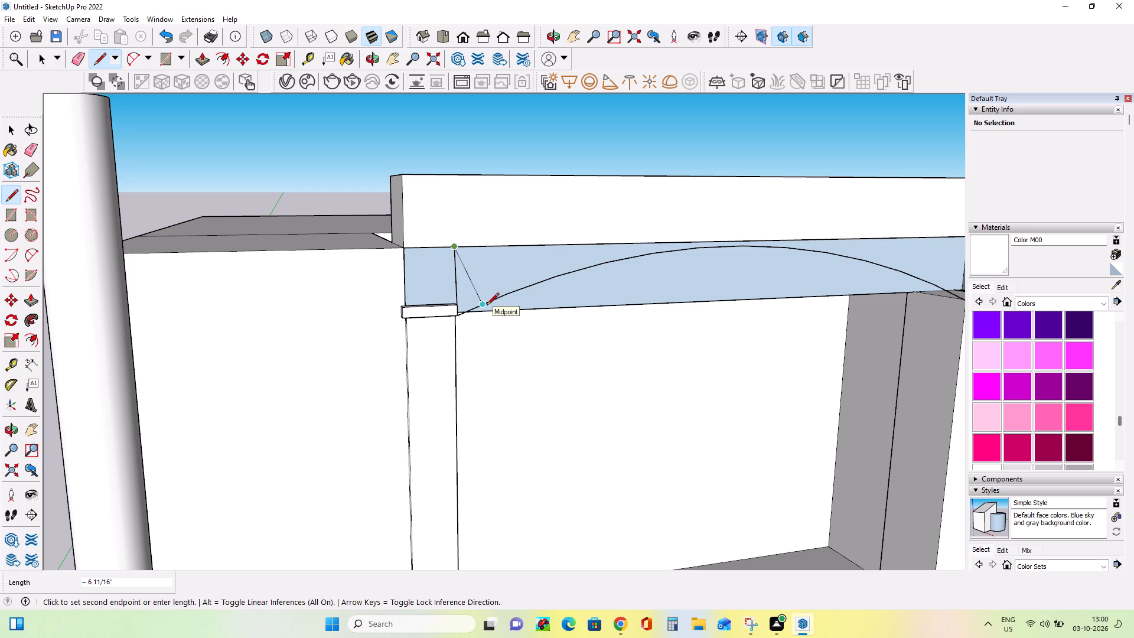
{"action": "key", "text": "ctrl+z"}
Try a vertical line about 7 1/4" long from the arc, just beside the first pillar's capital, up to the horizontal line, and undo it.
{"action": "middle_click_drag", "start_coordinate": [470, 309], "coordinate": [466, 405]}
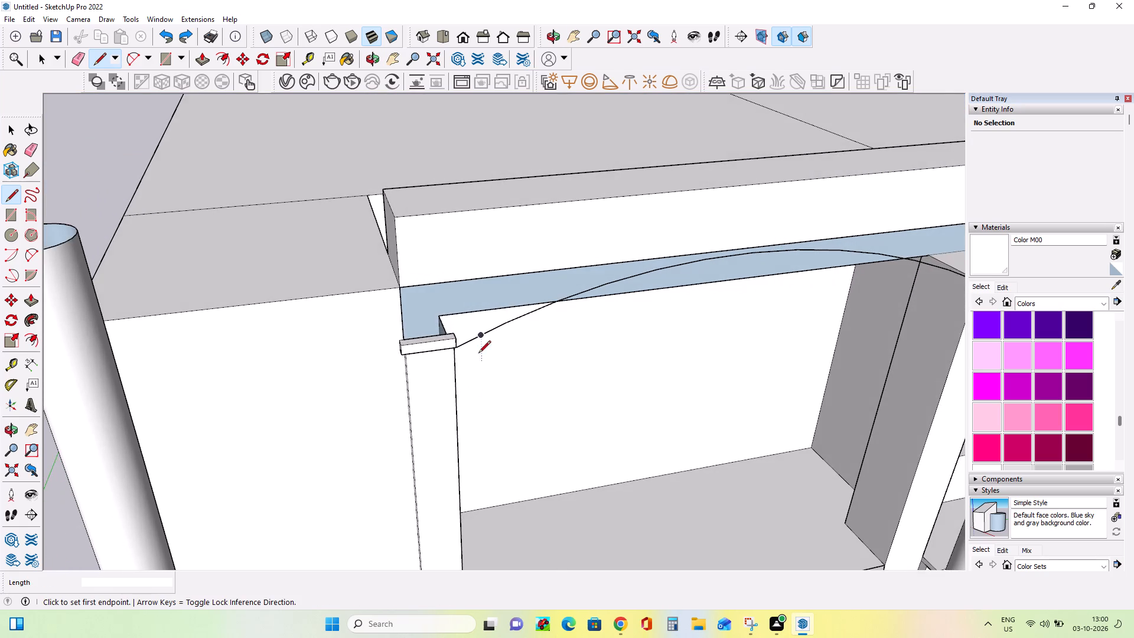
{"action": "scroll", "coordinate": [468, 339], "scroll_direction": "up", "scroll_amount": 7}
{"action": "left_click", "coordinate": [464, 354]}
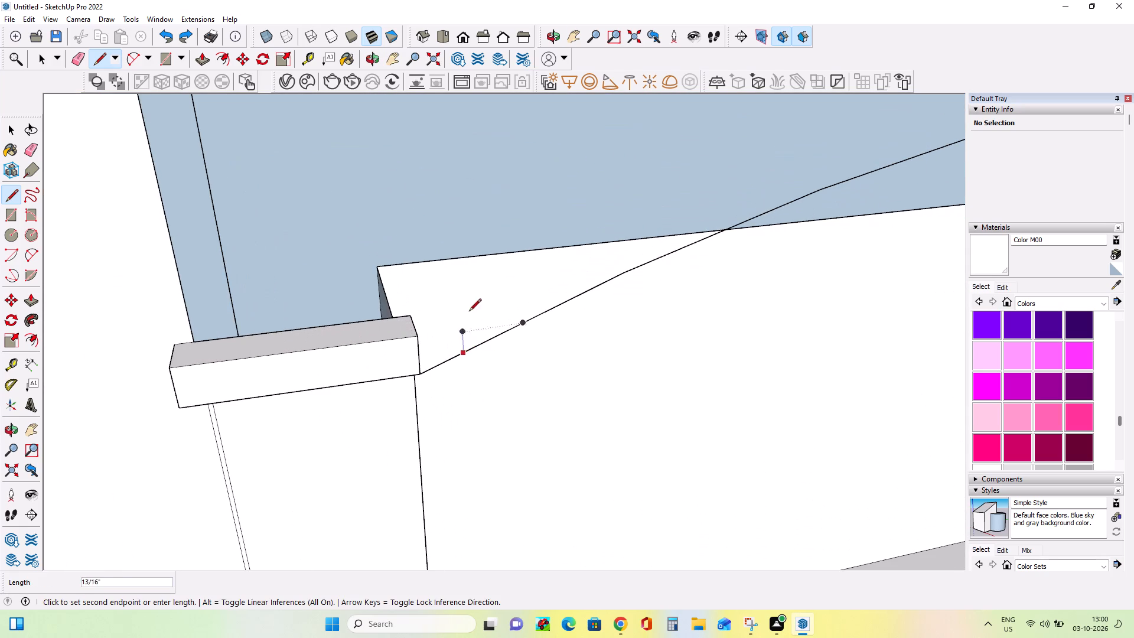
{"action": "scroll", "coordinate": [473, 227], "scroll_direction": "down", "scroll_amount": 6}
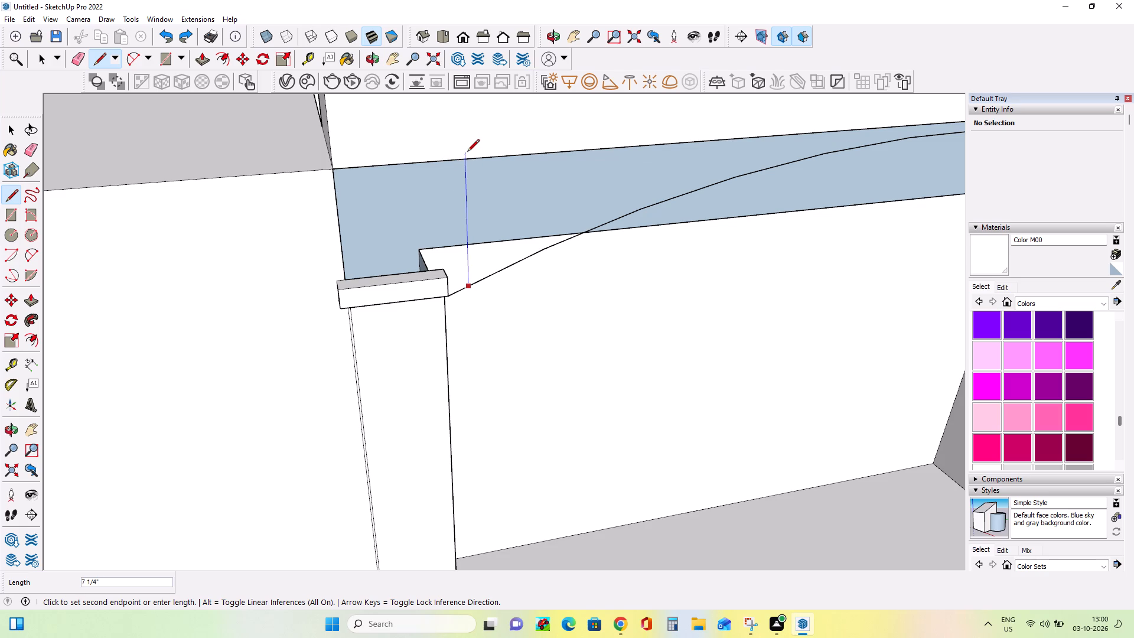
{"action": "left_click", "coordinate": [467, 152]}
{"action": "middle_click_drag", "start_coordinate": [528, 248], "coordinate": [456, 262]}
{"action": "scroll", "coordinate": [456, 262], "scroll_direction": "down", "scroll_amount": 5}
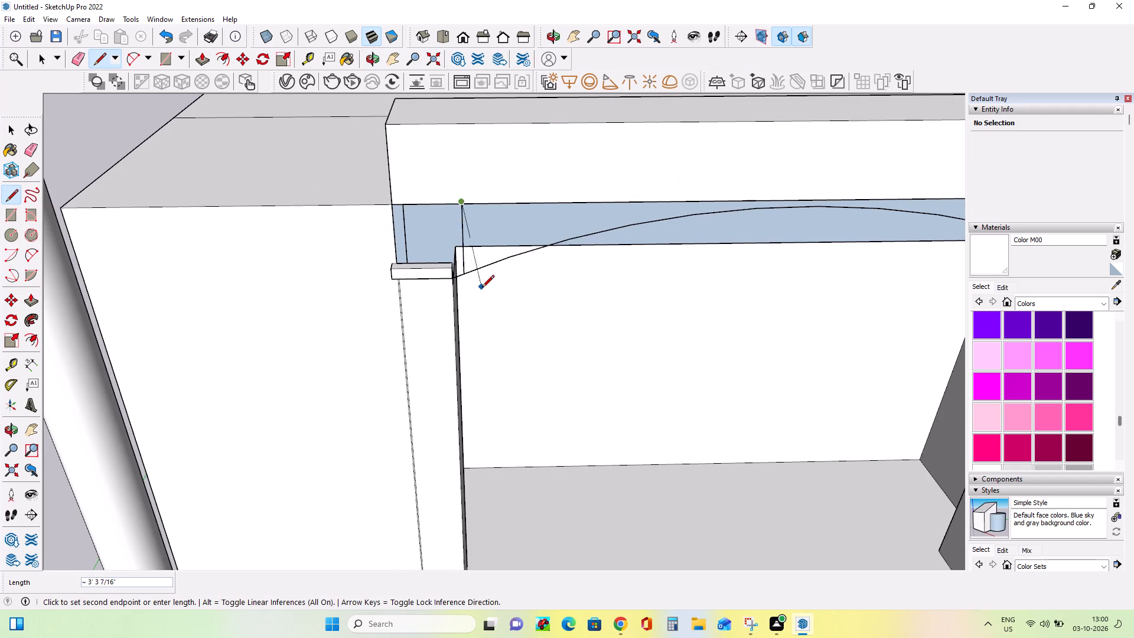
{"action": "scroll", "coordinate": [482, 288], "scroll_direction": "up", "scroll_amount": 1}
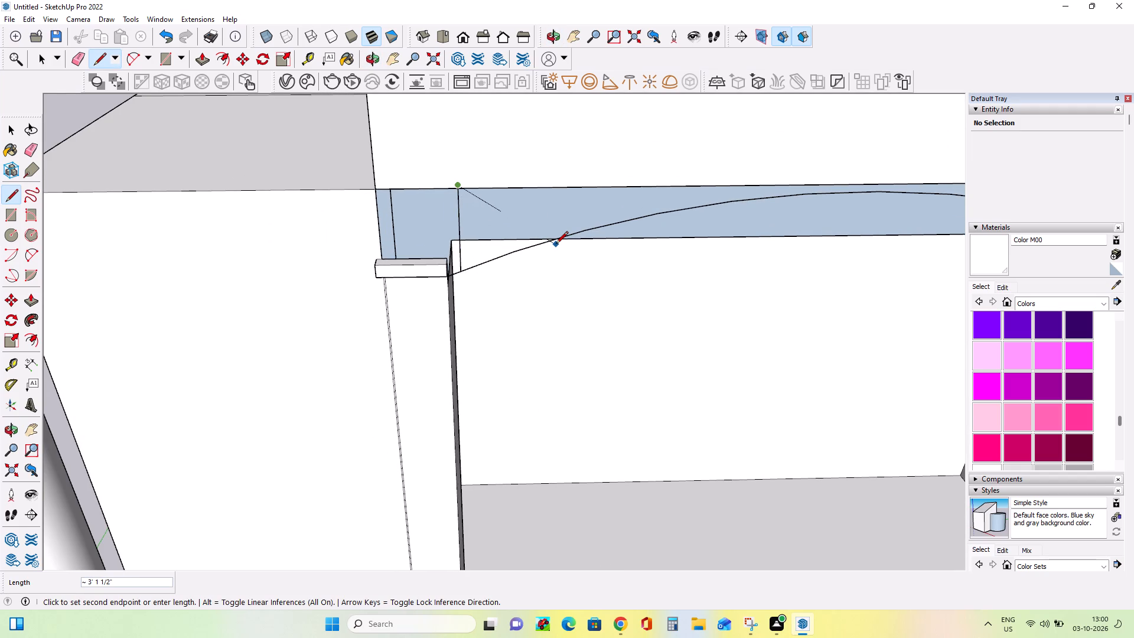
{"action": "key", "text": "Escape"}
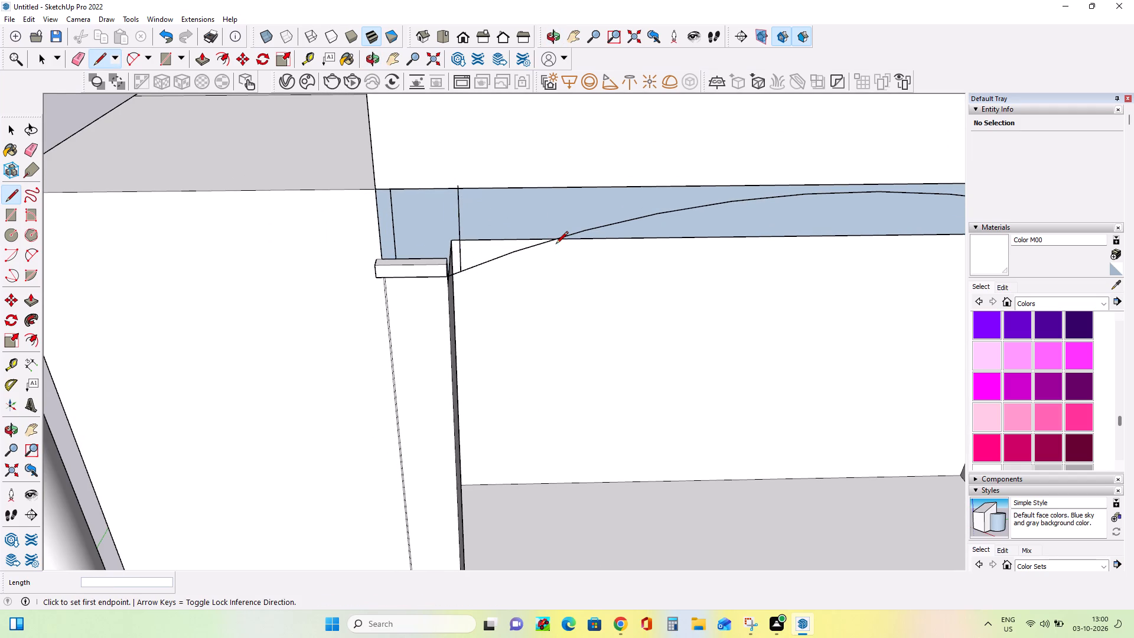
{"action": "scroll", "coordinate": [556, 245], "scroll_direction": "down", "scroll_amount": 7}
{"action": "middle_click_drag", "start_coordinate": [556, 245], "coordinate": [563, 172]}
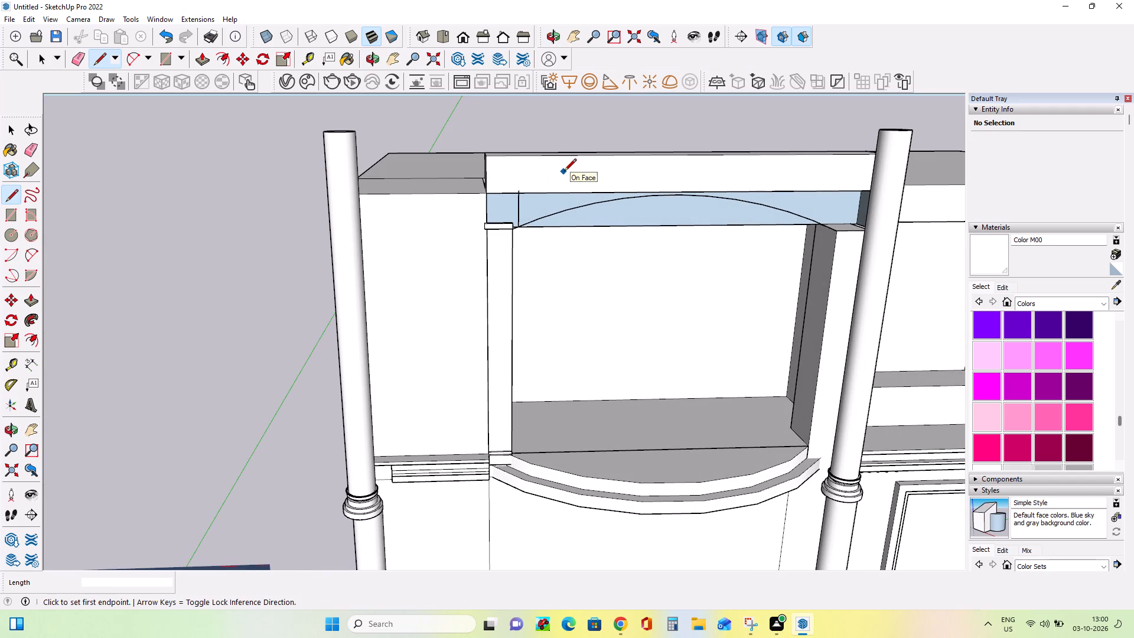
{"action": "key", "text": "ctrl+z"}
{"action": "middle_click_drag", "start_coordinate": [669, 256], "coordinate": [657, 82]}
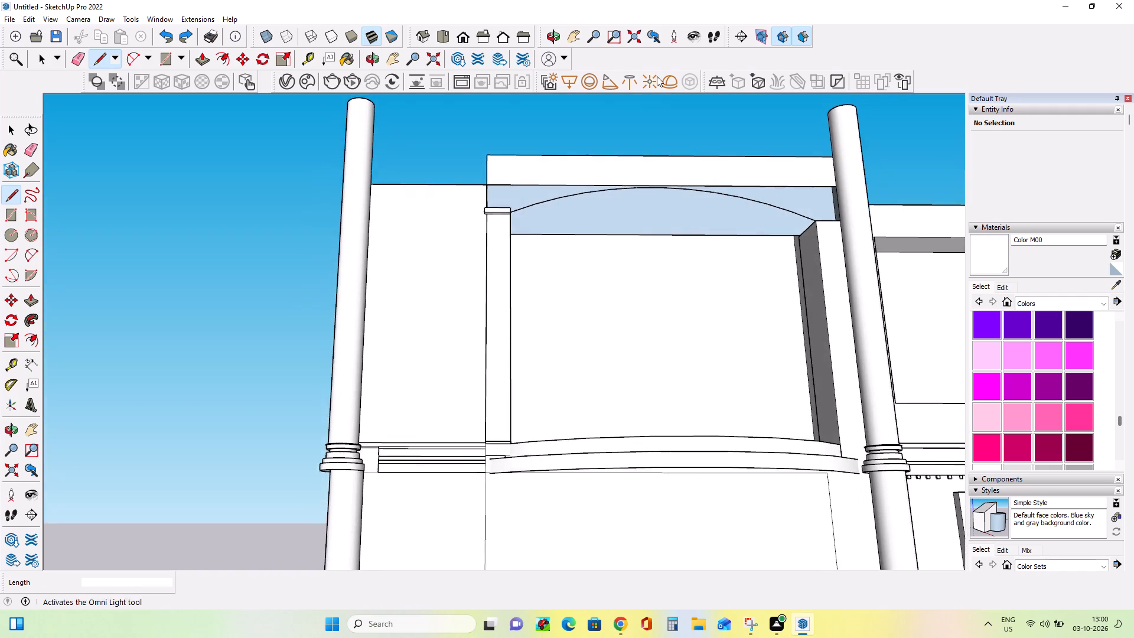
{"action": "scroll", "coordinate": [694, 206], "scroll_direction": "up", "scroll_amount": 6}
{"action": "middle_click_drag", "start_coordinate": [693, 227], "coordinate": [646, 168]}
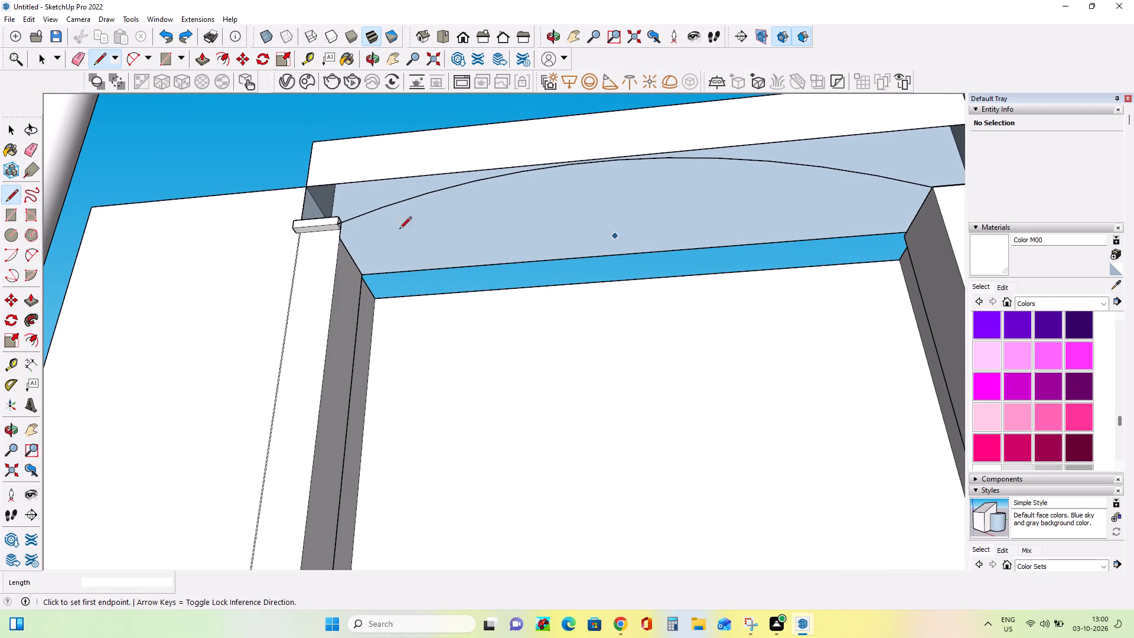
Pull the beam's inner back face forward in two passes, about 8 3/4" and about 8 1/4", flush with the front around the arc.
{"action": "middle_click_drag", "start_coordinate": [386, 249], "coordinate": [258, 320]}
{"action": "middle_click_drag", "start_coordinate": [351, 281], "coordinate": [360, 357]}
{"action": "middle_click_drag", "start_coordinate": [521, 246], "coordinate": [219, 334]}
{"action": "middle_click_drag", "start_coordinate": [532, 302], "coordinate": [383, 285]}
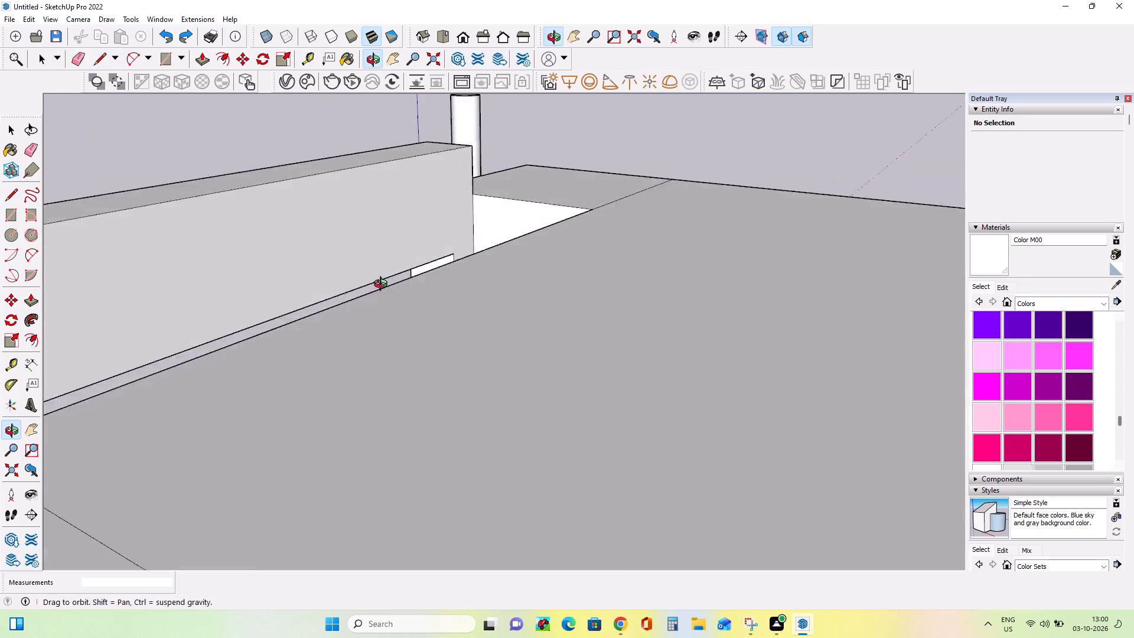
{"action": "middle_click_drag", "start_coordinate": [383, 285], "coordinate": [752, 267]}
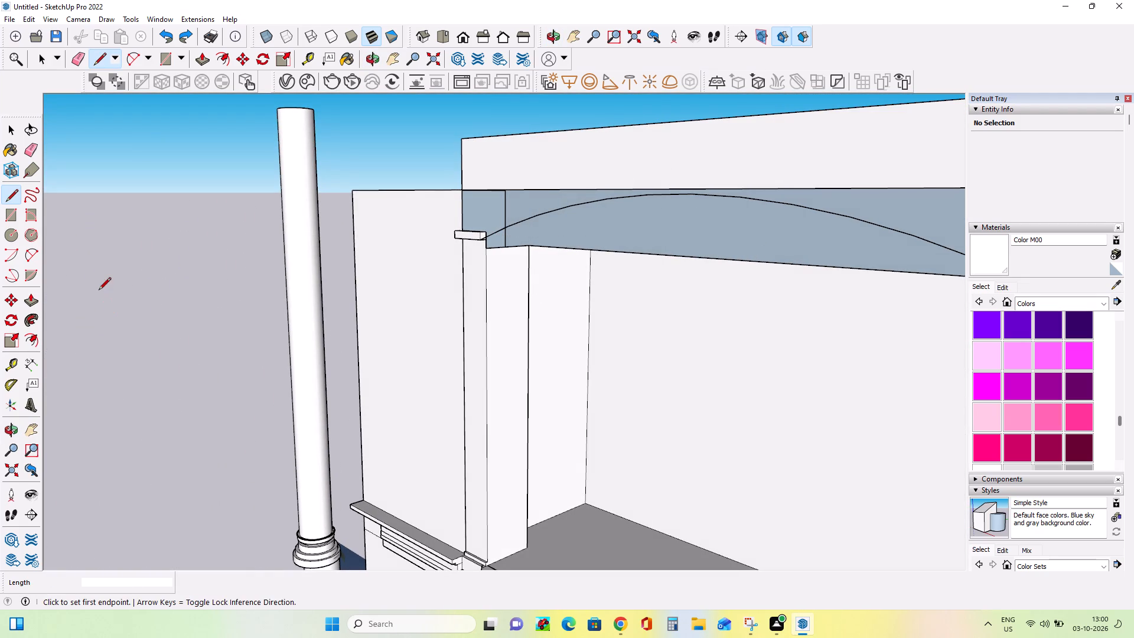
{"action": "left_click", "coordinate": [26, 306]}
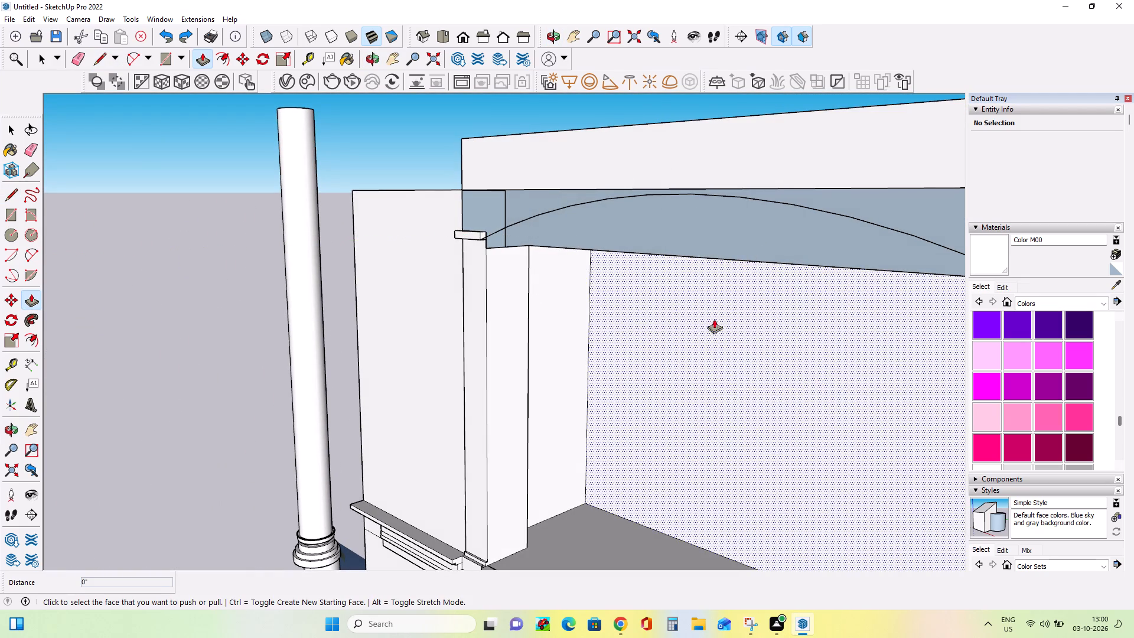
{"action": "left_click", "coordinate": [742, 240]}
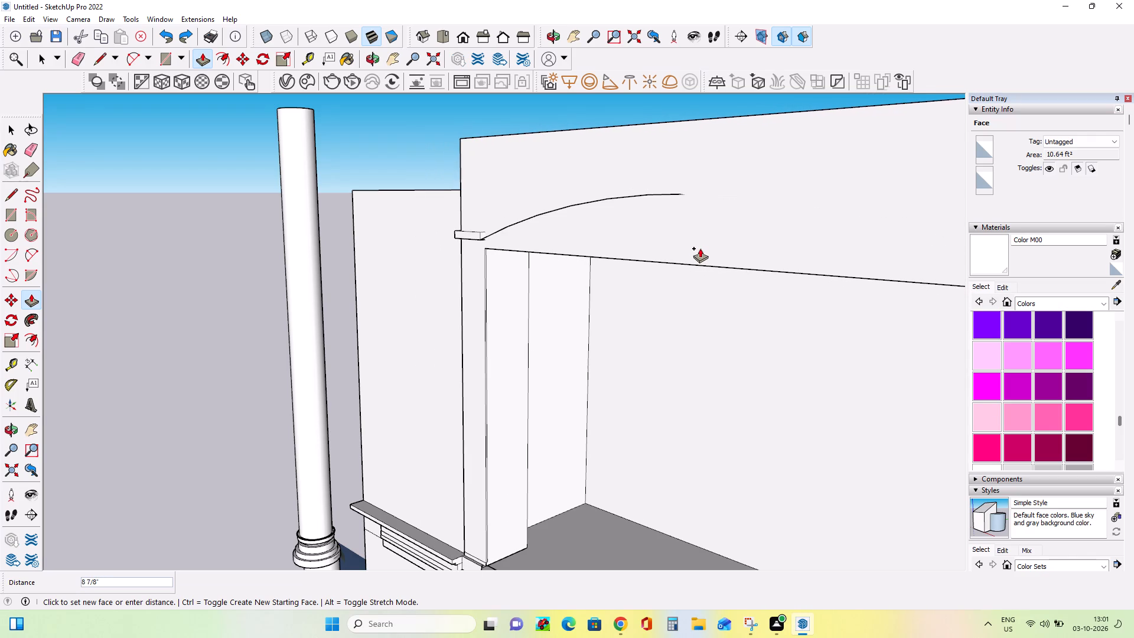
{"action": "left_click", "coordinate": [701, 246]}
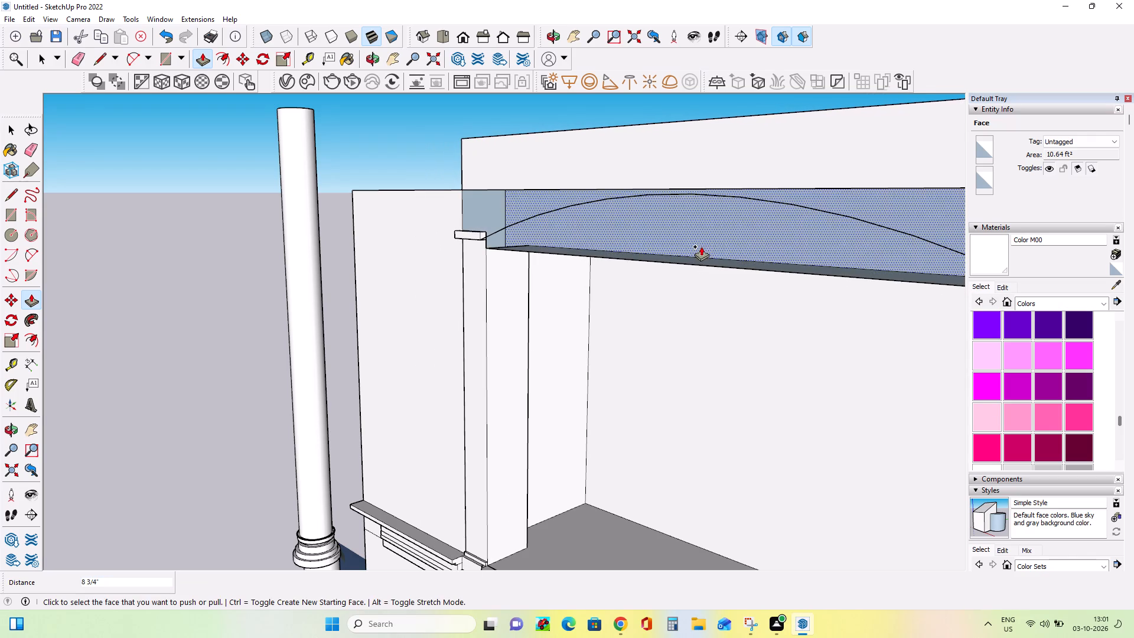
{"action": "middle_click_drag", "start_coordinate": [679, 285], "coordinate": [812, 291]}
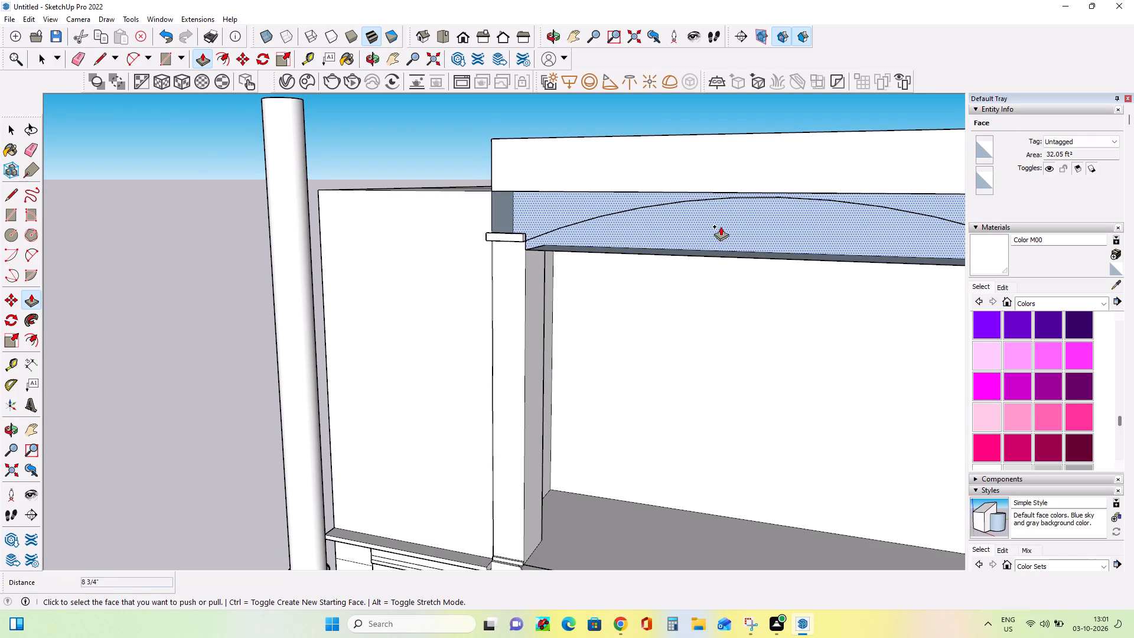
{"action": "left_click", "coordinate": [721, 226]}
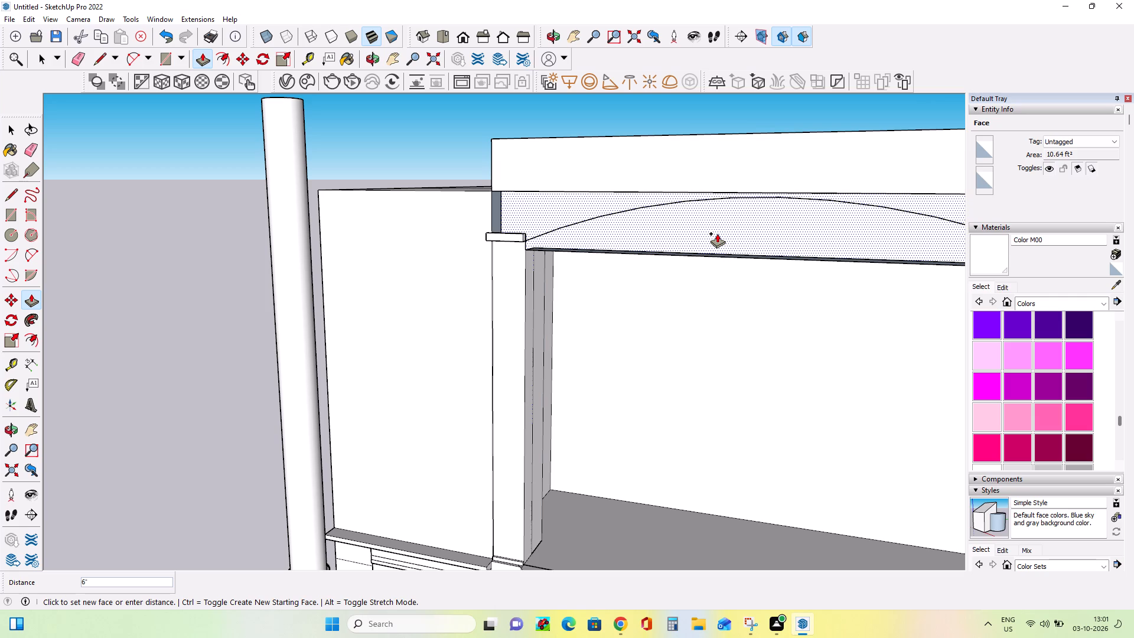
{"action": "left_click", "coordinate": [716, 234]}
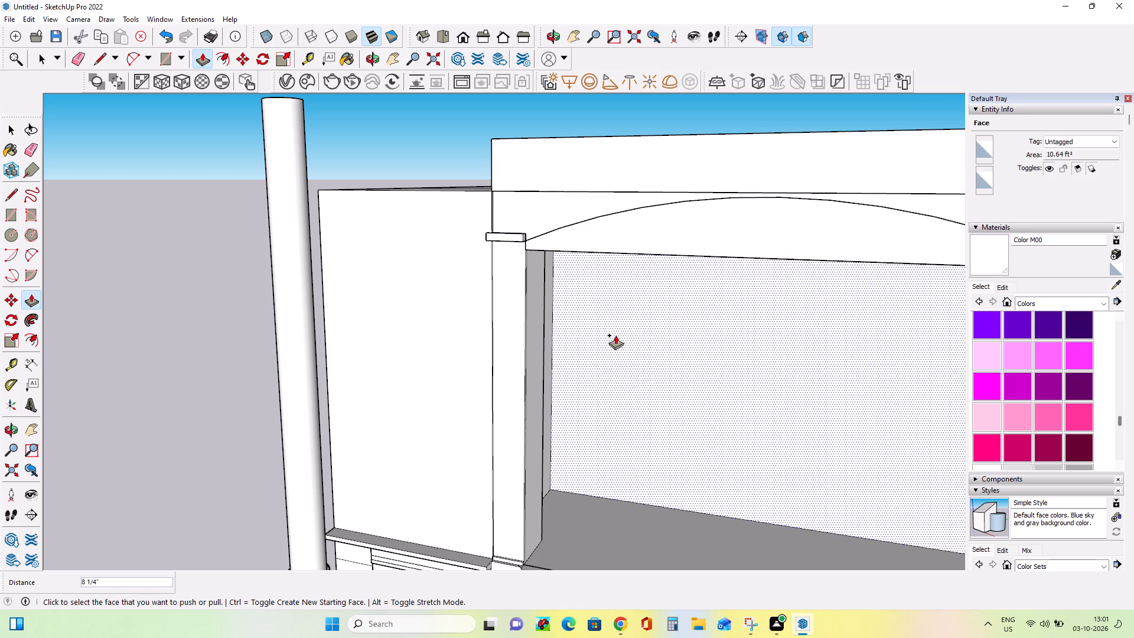
Examine the closed beam front, the arc and the junctions with the pillars and adjoining wall from above, the side and the front.
{"action": "middle_click_drag", "start_coordinate": [621, 337], "coordinate": [791, 320]}
{"action": "scroll", "coordinate": [702, 294], "scroll_direction": "up", "scroll_amount": 3}
{"action": "scroll", "coordinate": [703, 295], "scroll_direction": "down", "scroll_amount": 4}
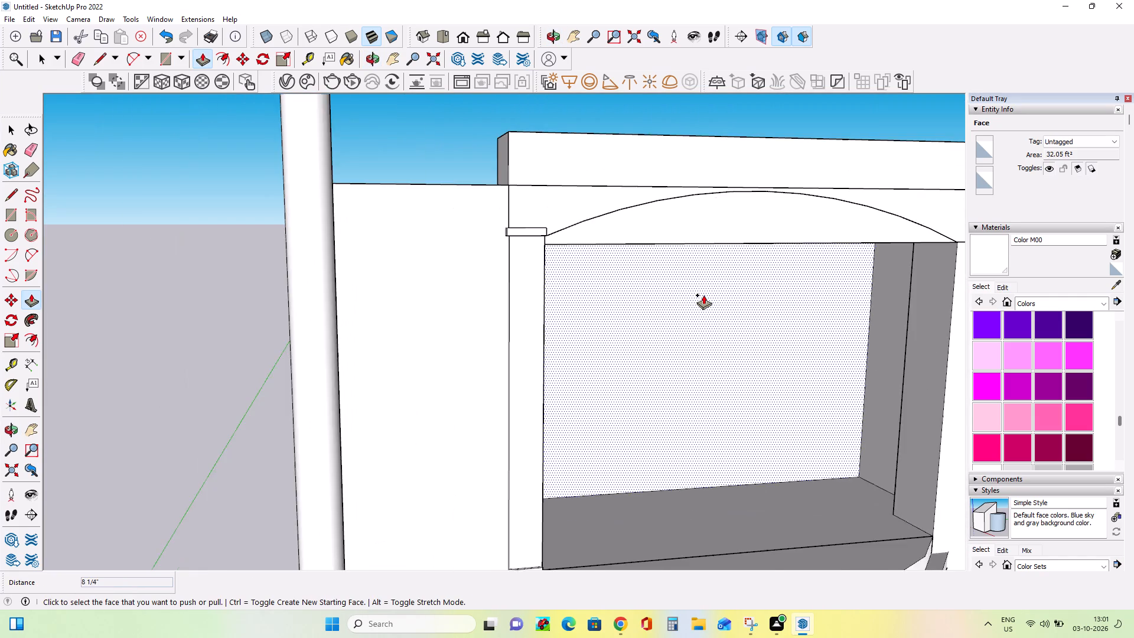
{"action": "scroll", "coordinate": [703, 295], "scroll_direction": "down", "scroll_amount": 4}
{"action": "middle_click_drag", "start_coordinate": [709, 325], "coordinate": [681, 390]}
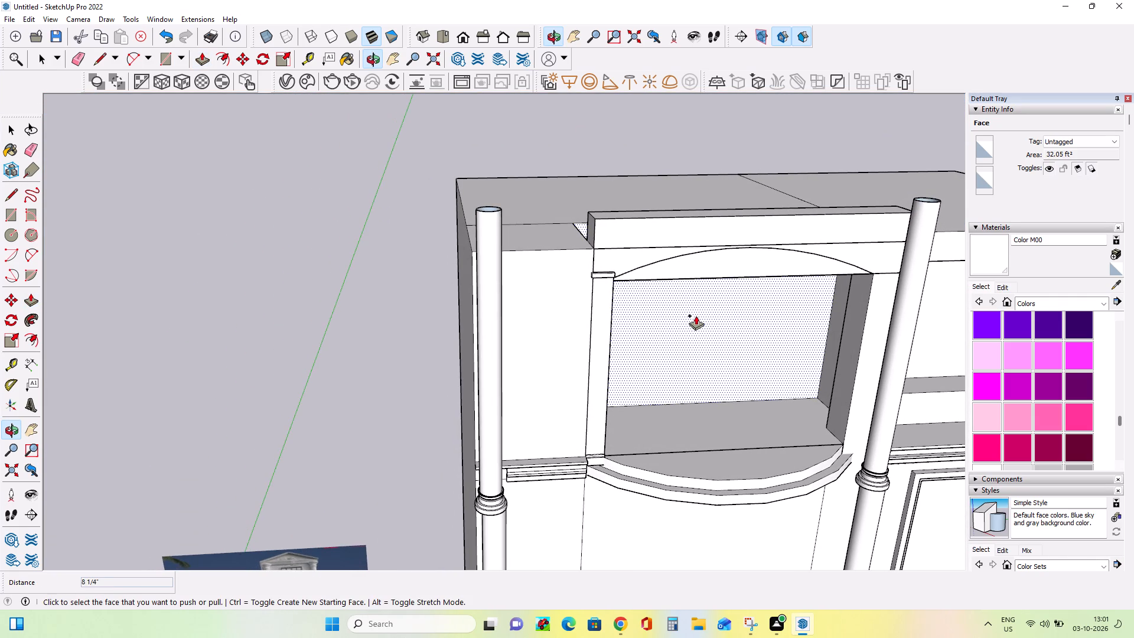
{"action": "scroll", "coordinate": [695, 311], "scroll_direction": "up", "scroll_amount": 4}
{"action": "middle_click_drag", "start_coordinate": [695, 318], "coordinate": [717, 411]}
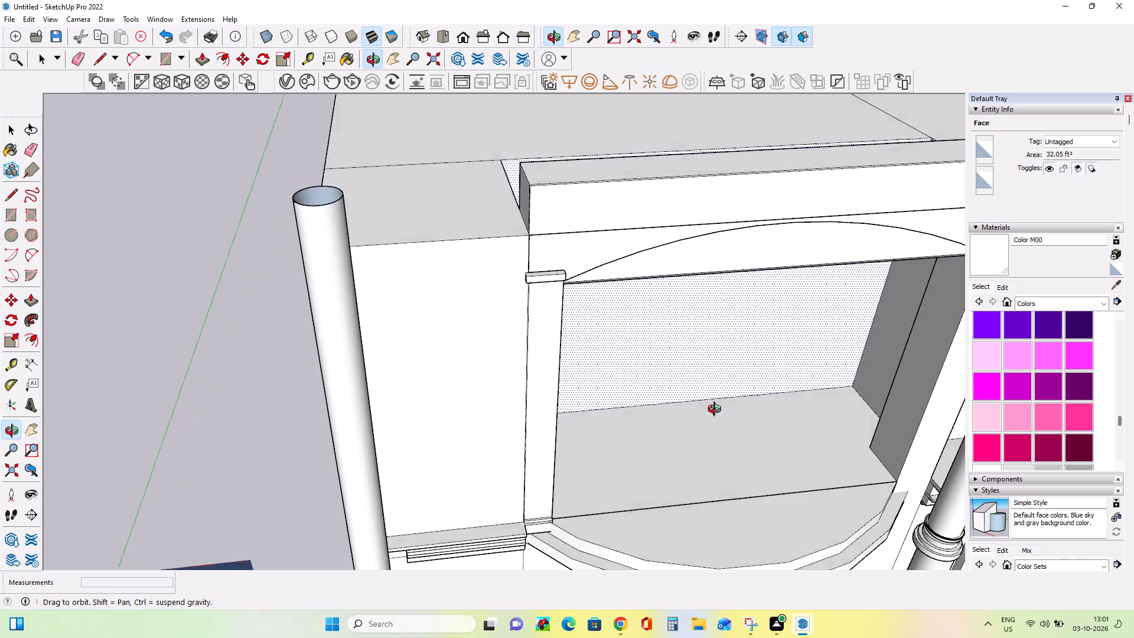
{"action": "middle_click_drag", "start_coordinate": [717, 411], "coordinate": [728, 432]}
{"action": "scroll", "coordinate": [670, 307], "scroll_direction": "up", "scroll_amount": 3}
{"action": "middle_click_drag", "start_coordinate": [703, 338], "coordinate": [1017, 291]}
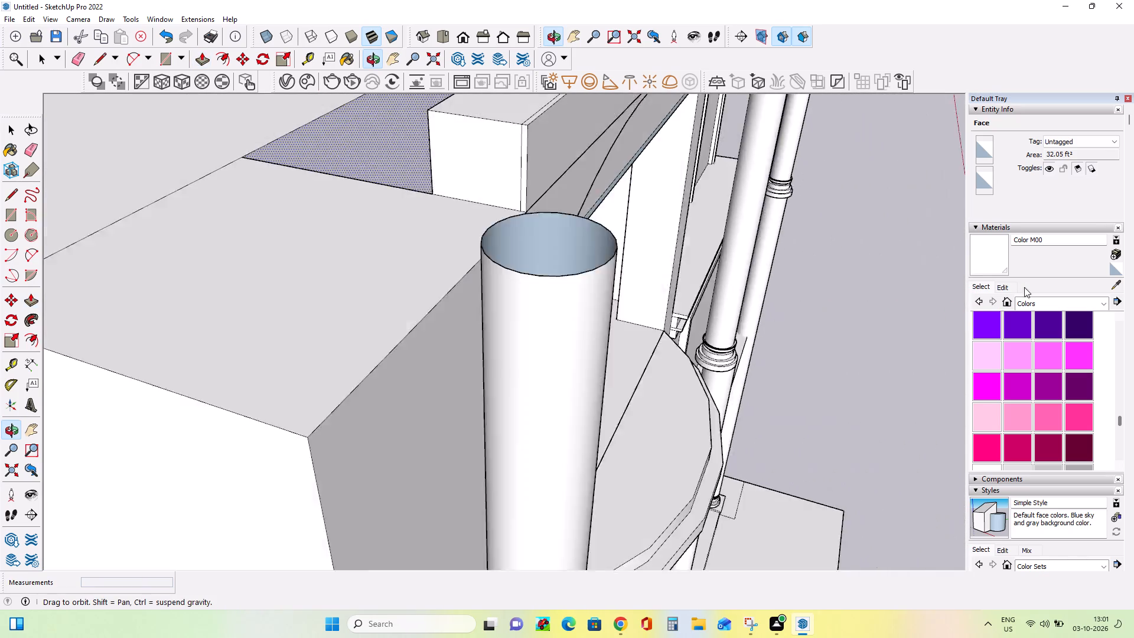
{"action": "middle_click_drag", "start_coordinate": [423, 331], "coordinate": [273, 361]}
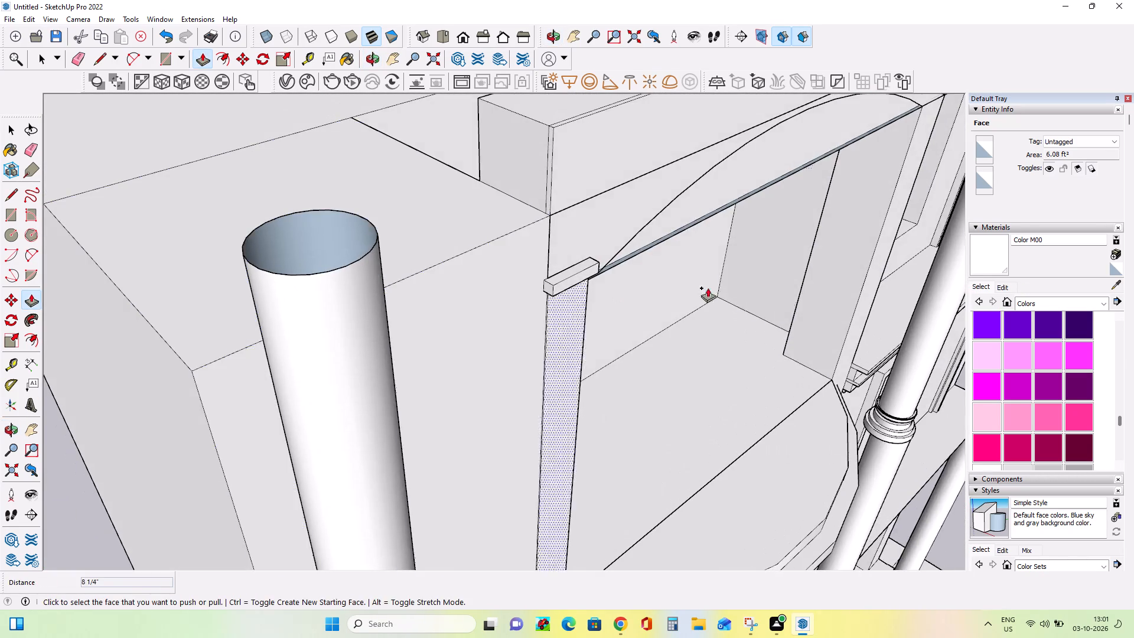
{"action": "middle_click_drag", "start_coordinate": [725, 284], "coordinate": [582, 279]}
{"action": "scroll", "coordinate": [578, 282], "scroll_direction": "down", "scroll_amount": 5}
{"action": "middle_click_drag", "start_coordinate": [588, 311], "coordinate": [542, 263]}
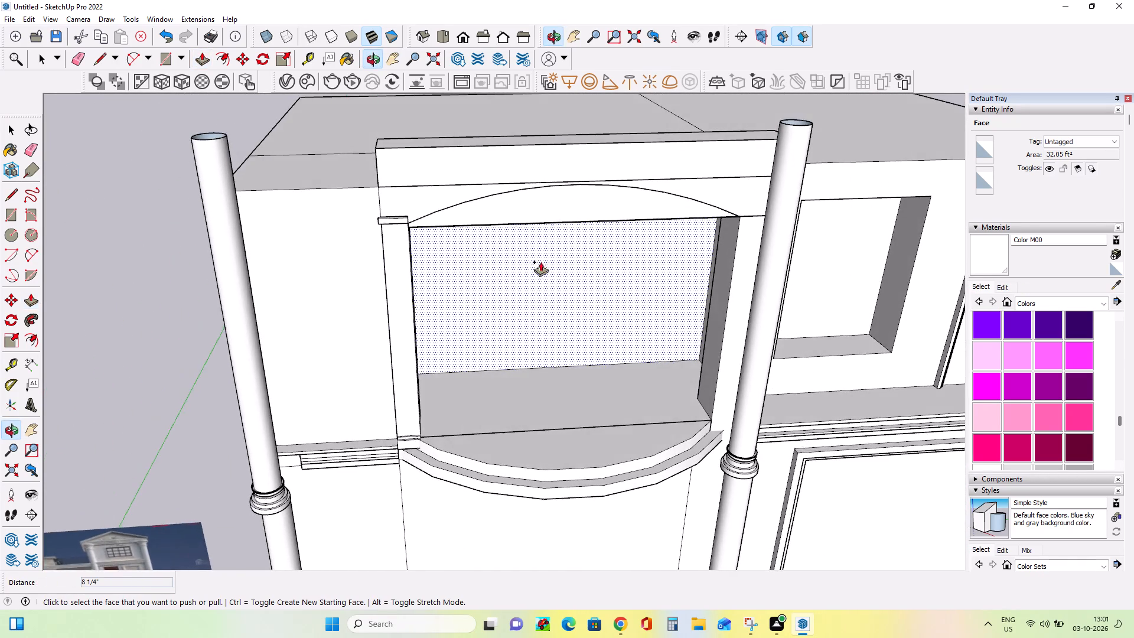
{"action": "scroll", "coordinate": [494, 212], "scroll_direction": "up", "scroll_amount": 6}
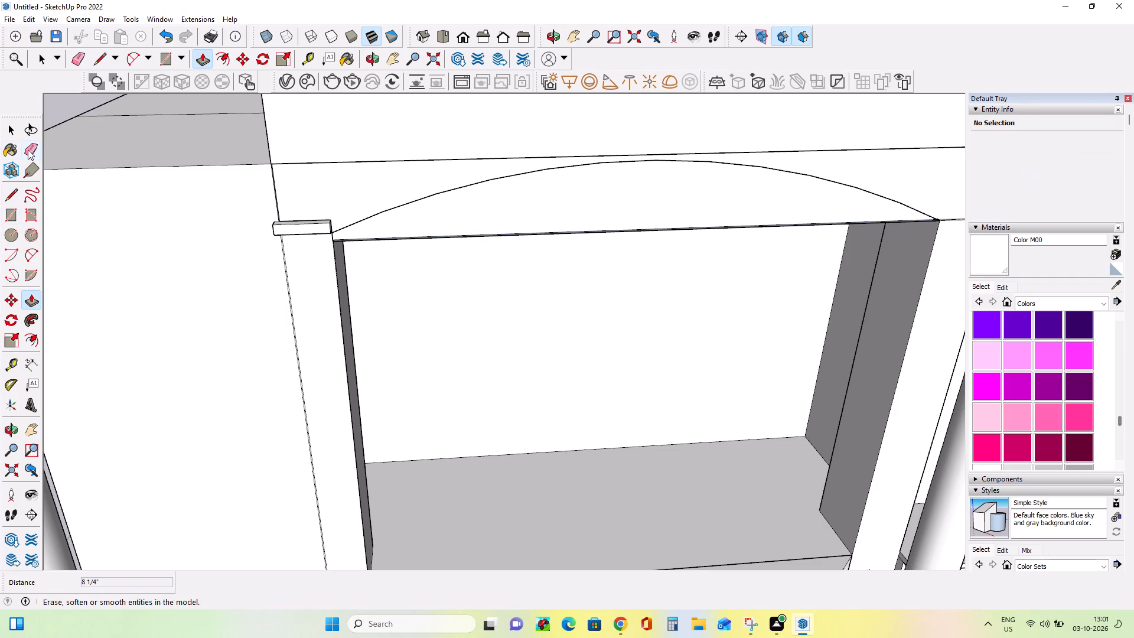
{"action": "left_click", "coordinate": [7, 195]}
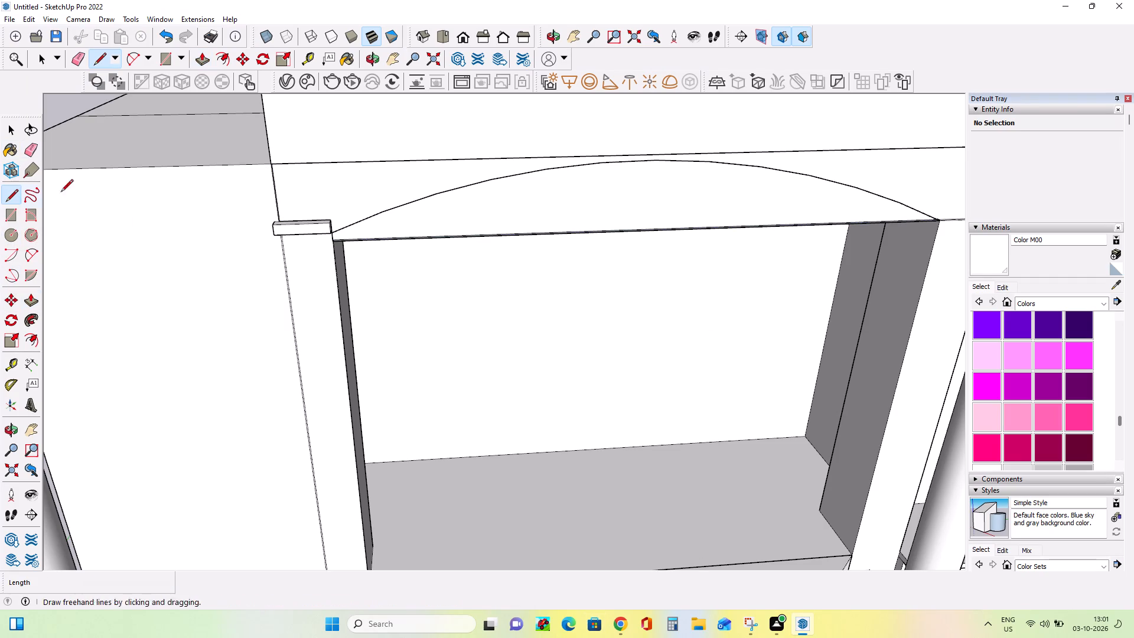
{"action": "scroll", "coordinate": [615, 237], "scroll_direction": "down", "scroll_amount": 3}
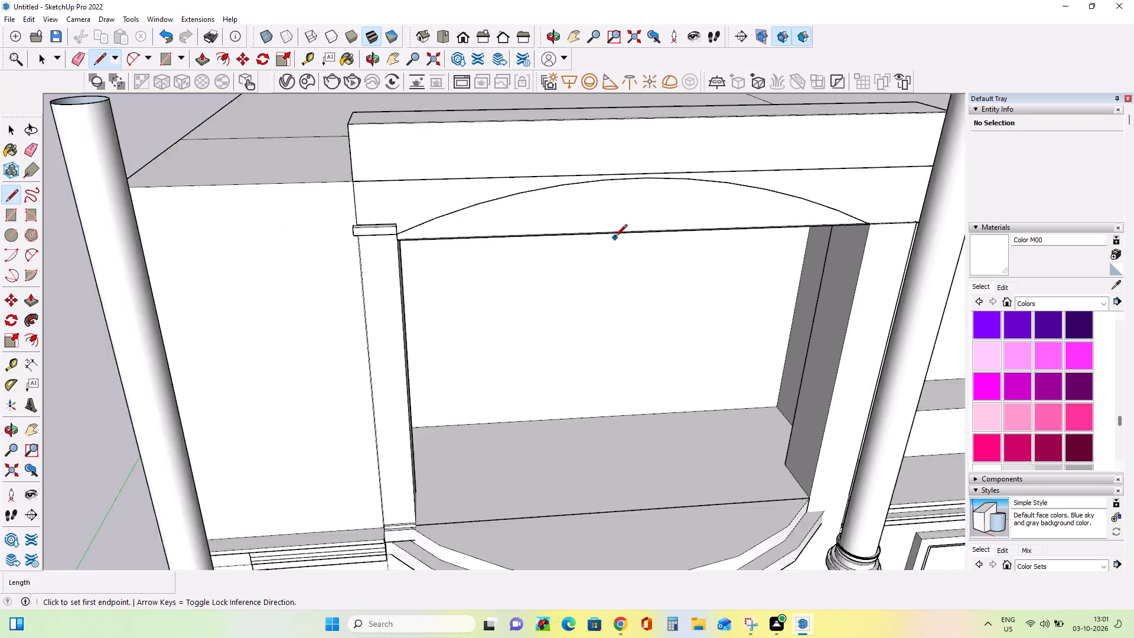
{"action": "scroll", "coordinate": [615, 237], "scroll_direction": "down", "scroll_amount": 5}
{"action": "middle_click_drag", "start_coordinate": [630, 290], "coordinate": [631, 214]}
{"action": "scroll", "coordinate": [621, 191], "scroll_direction": "up", "scroll_amount": 4}
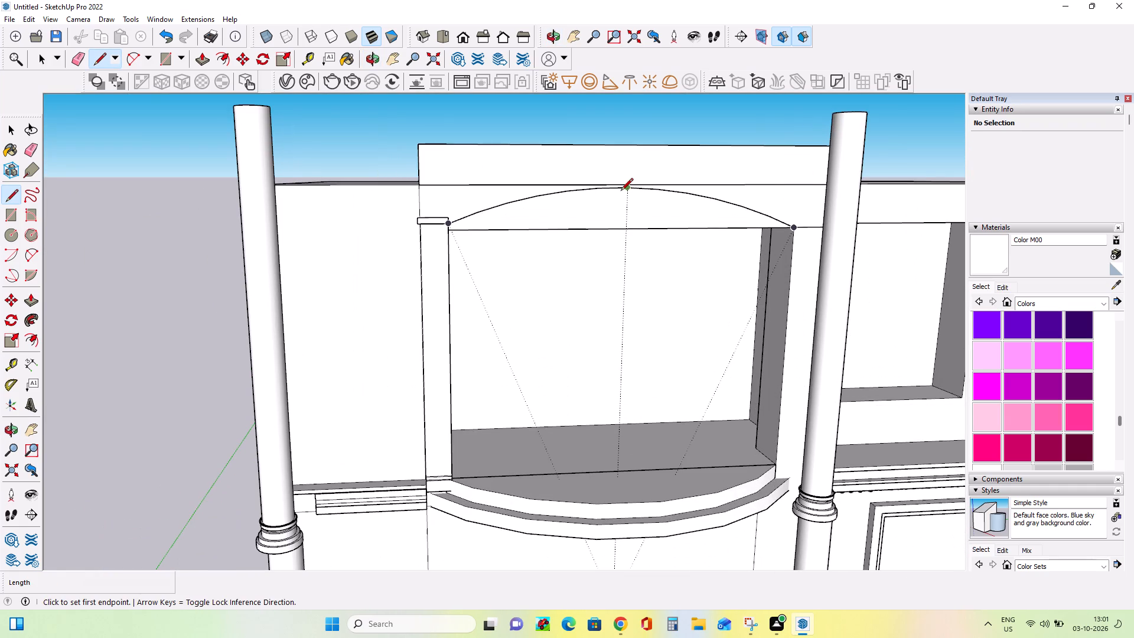
{"action": "scroll", "coordinate": [631, 216], "scroll_direction": "down", "scroll_amount": 2}
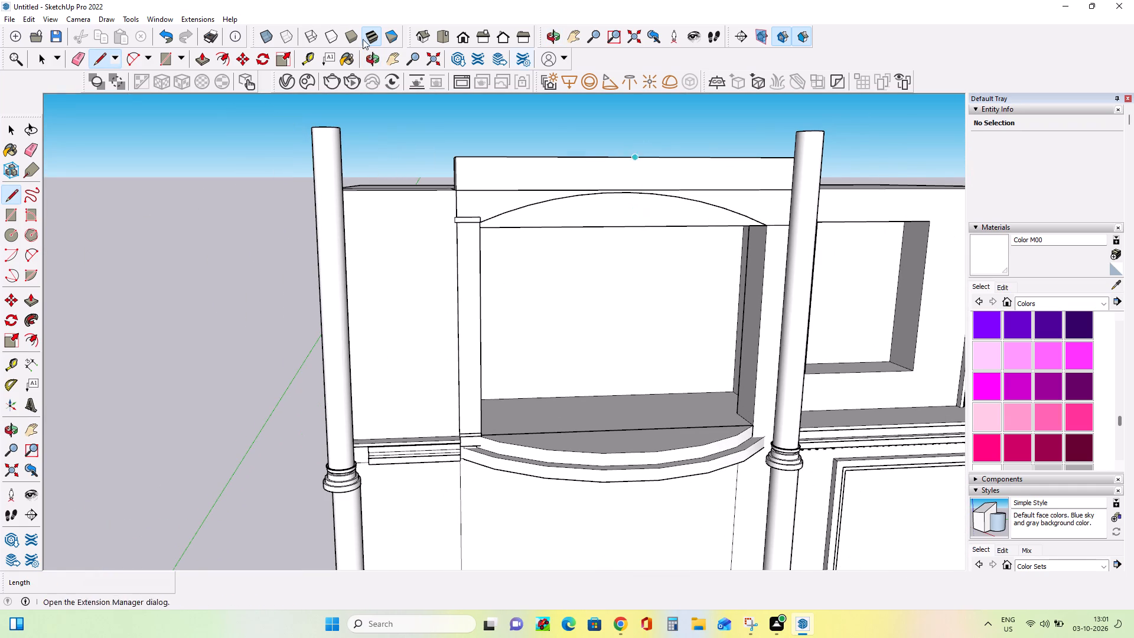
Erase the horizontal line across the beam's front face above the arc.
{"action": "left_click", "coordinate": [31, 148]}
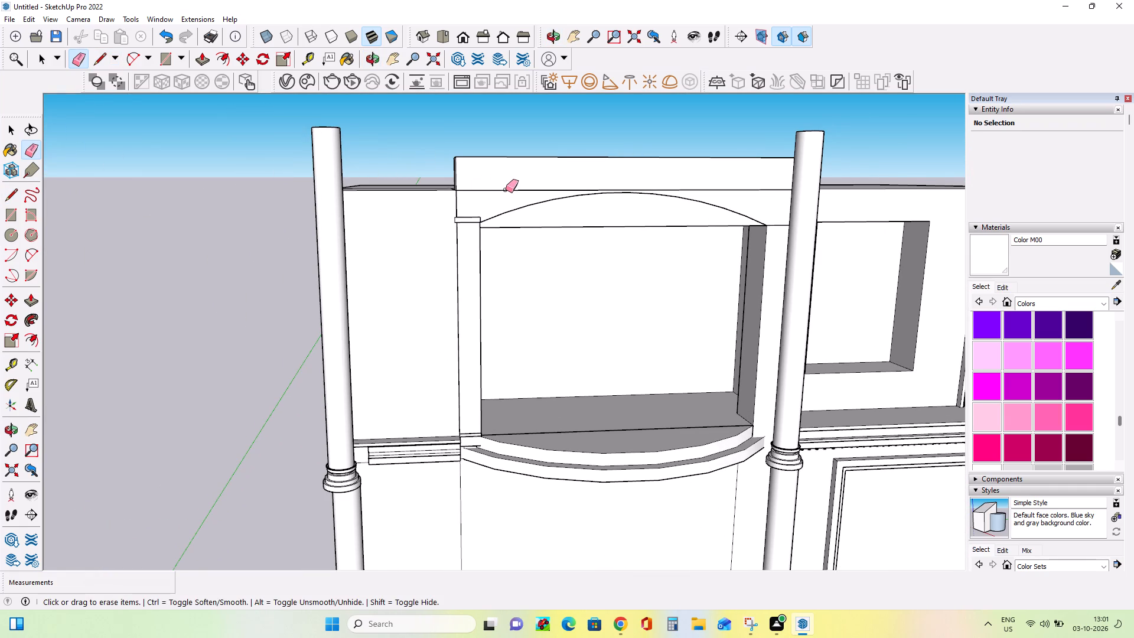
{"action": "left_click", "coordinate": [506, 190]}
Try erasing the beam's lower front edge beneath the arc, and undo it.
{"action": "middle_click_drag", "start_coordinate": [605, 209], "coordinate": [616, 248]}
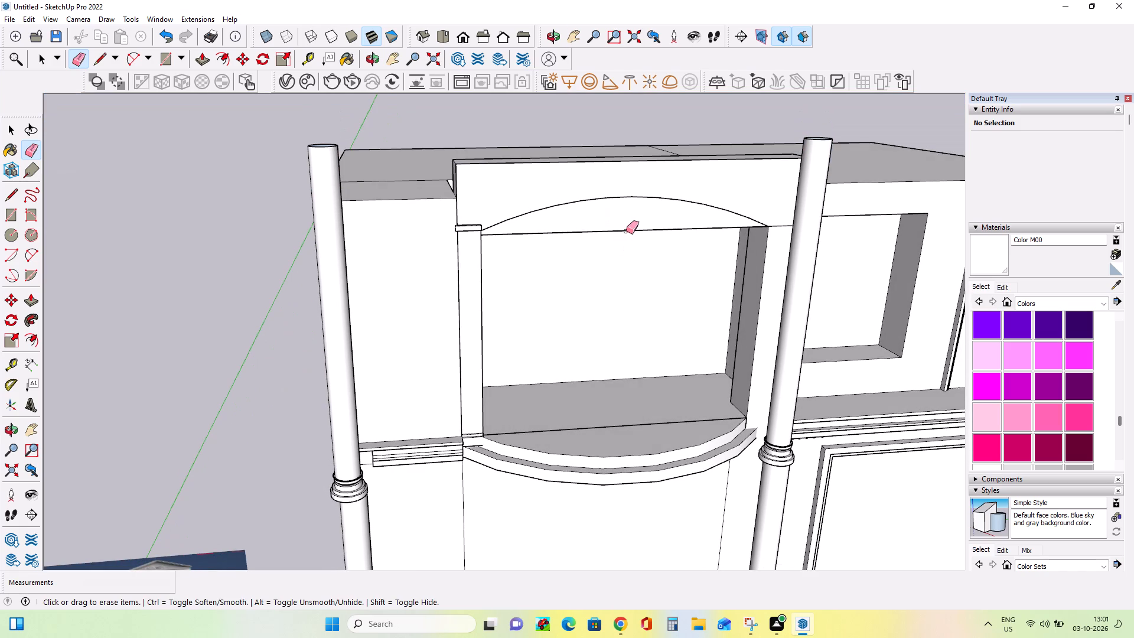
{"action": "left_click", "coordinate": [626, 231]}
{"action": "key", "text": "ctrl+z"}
Examine the beam front, its arc and lower edge between the left bay's pillars from above and both sides.
{"action": "middle_click_drag", "start_coordinate": [626, 231], "coordinate": [626, 267]}
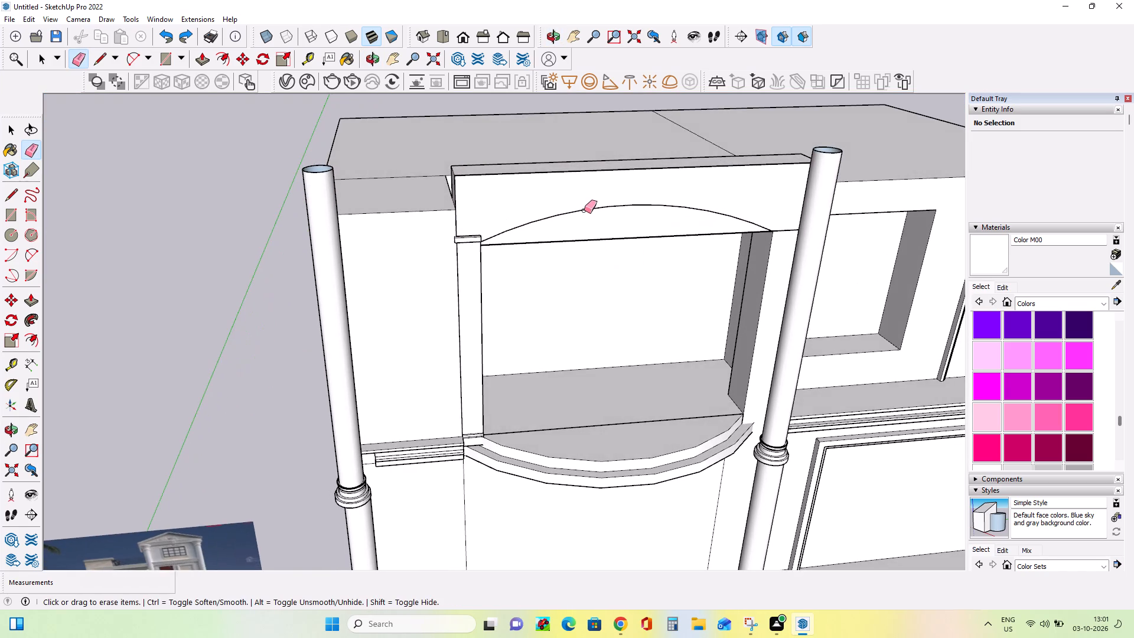
{"action": "scroll", "coordinate": [584, 210], "scroll_direction": "up", "scroll_amount": 5}
{"action": "middle_click_drag", "start_coordinate": [577, 271], "coordinate": [574, 311]}
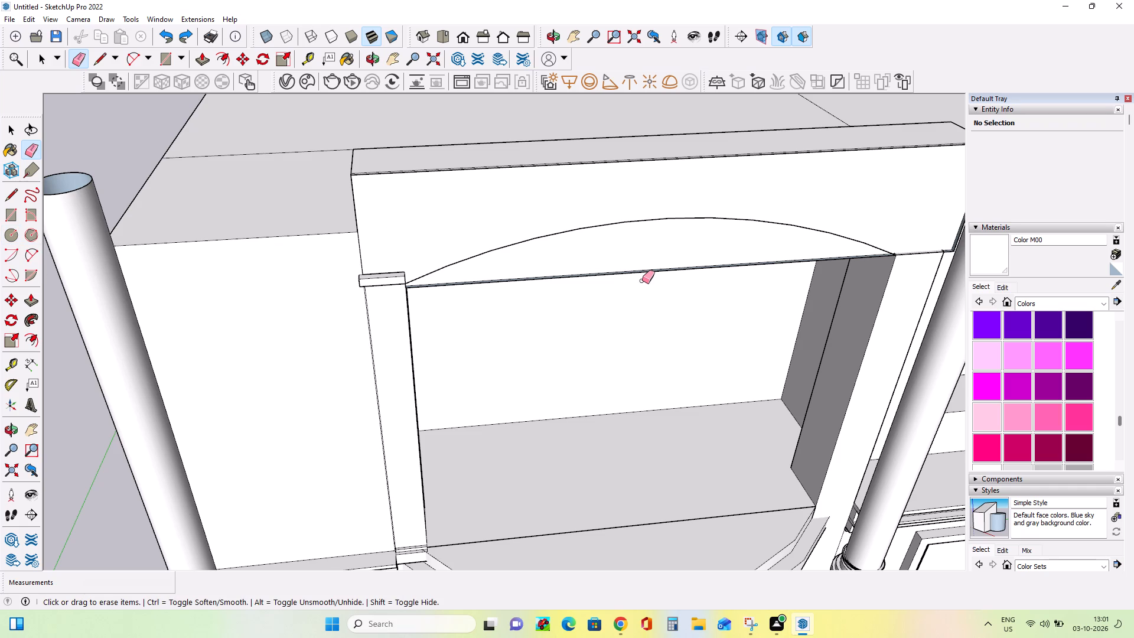
{"action": "scroll", "coordinate": [642, 281], "scroll_direction": "down", "scroll_amount": 6}
{"action": "middle_click_drag", "start_coordinate": [642, 281], "coordinate": [601, 189]}
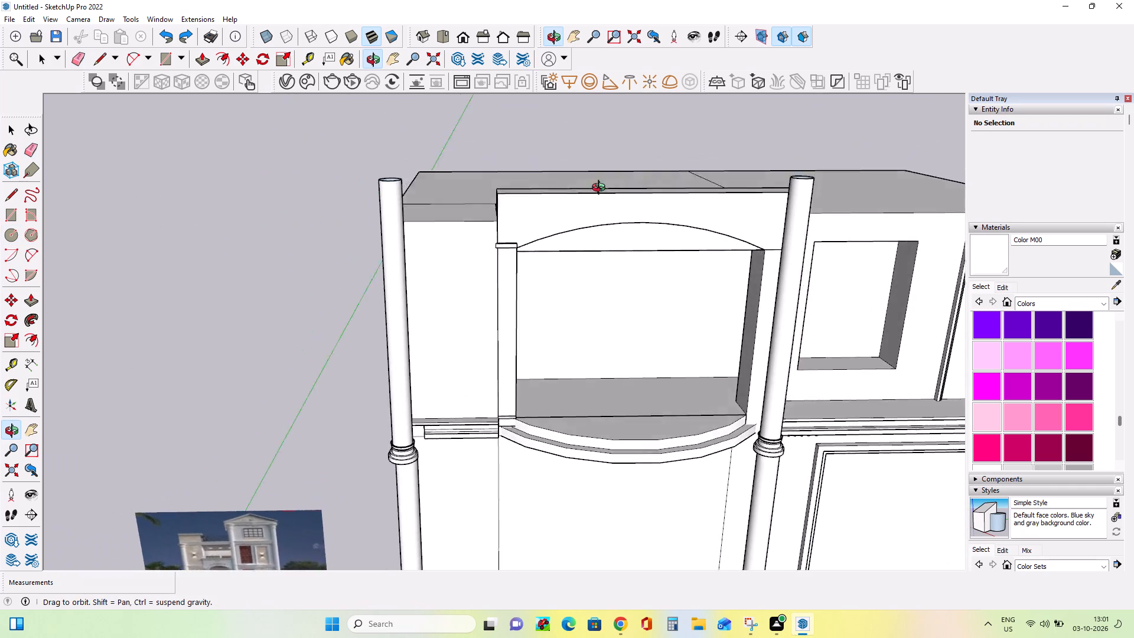
{"action": "middle_click_drag", "start_coordinate": [601, 189], "coordinate": [513, 188]}
{"action": "middle_click_drag", "start_coordinate": [530, 172], "coordinate": [540, 162]}
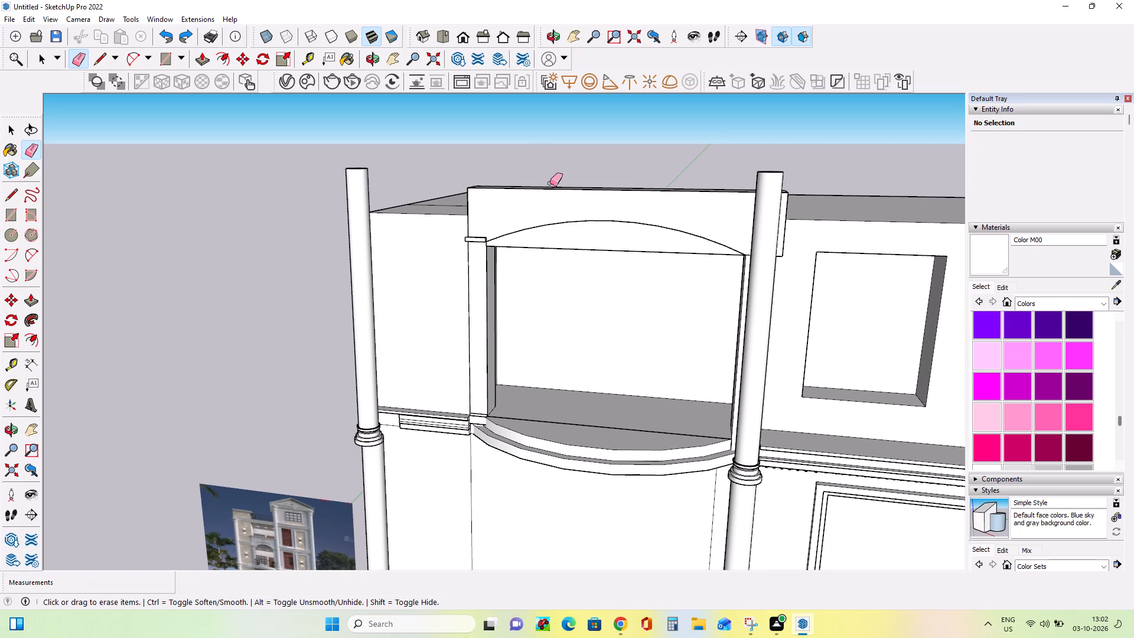
{"action": "middle_click_drag", "start_coordinate": [568, 278], "coordinate": [536, 318]}
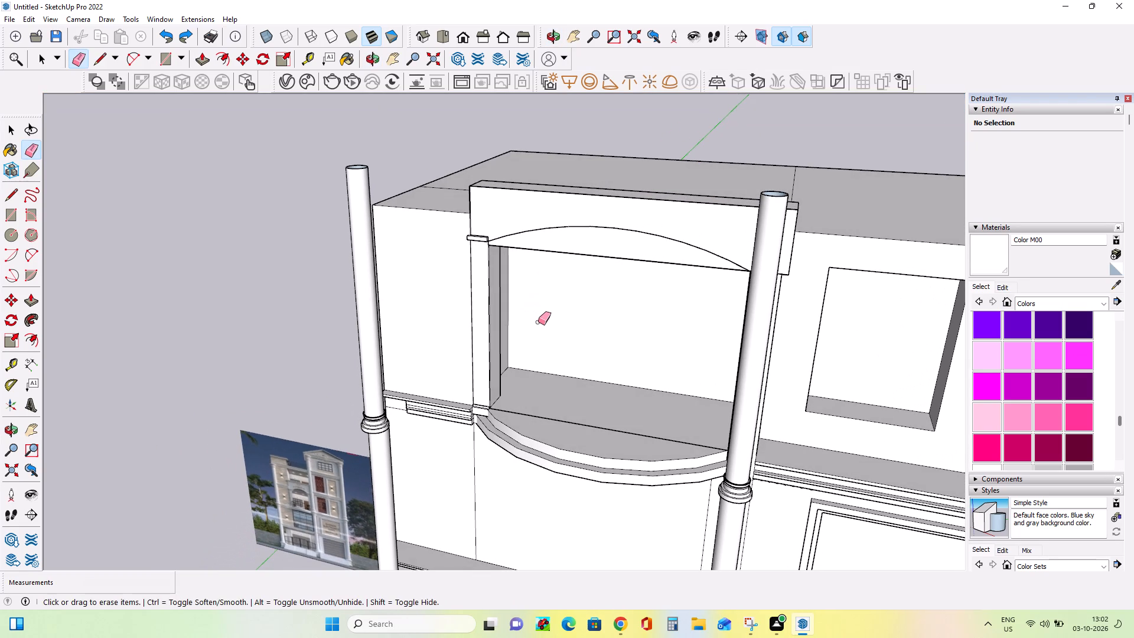
Undo the beam work between the left bay's pillars, back to the first pillar with only its capital and top block.
{"action": "key", "text": "ctrl+z"}
{"action": "key", "text": "ctrl+z"}
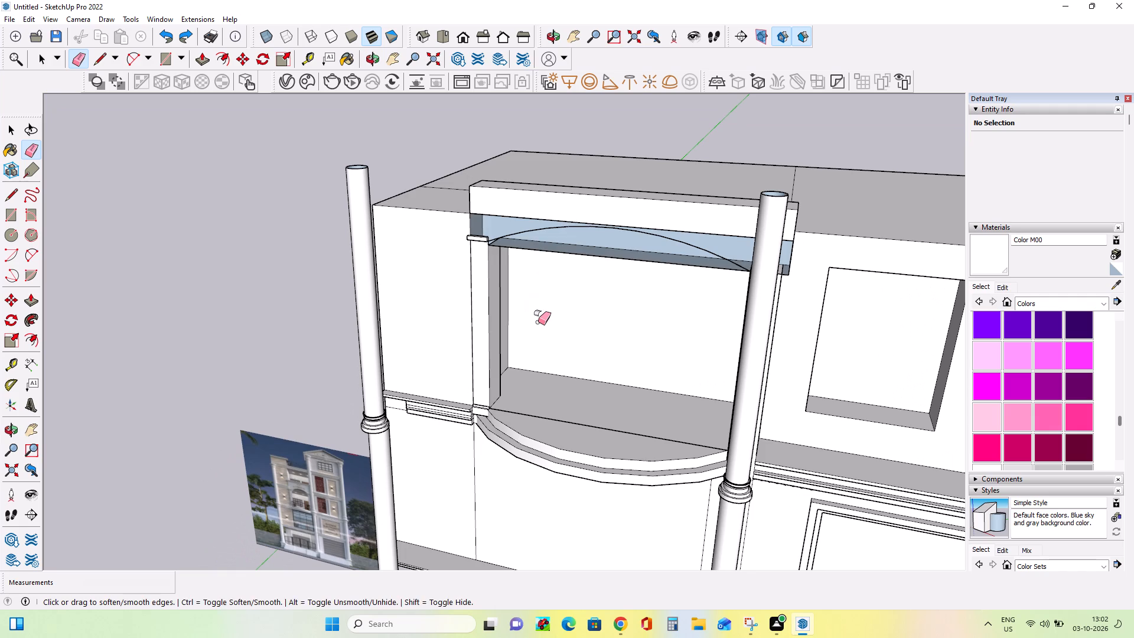
{"action": "key", "text": "ctrl+z"}
{"action": "key", "text": "ctrl+z"}
{"action": "key", "text": "ctrl+z"}
{"action": "key", "text": "ctrl+z"}
{"action": "key", "text": "ctrl+z"}
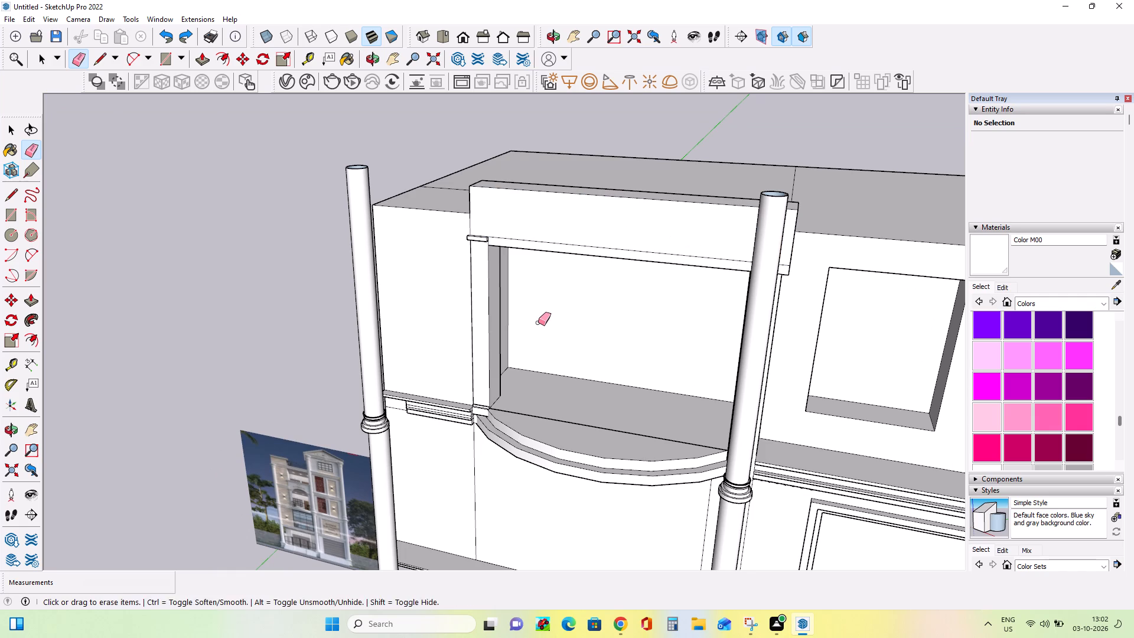
{"action": "left_click", "coordinate": [538, 323], "text": "ctrl"}
{"action": "key", "text": "ctrl+z"}
{"action": "key", "text": "ctrl+z"}
{"action": "key", "text": "ctrl+z"}
{"action": "key", "text": "ctrl+z"}
{"action": "key", "text": "ctrl+z"}
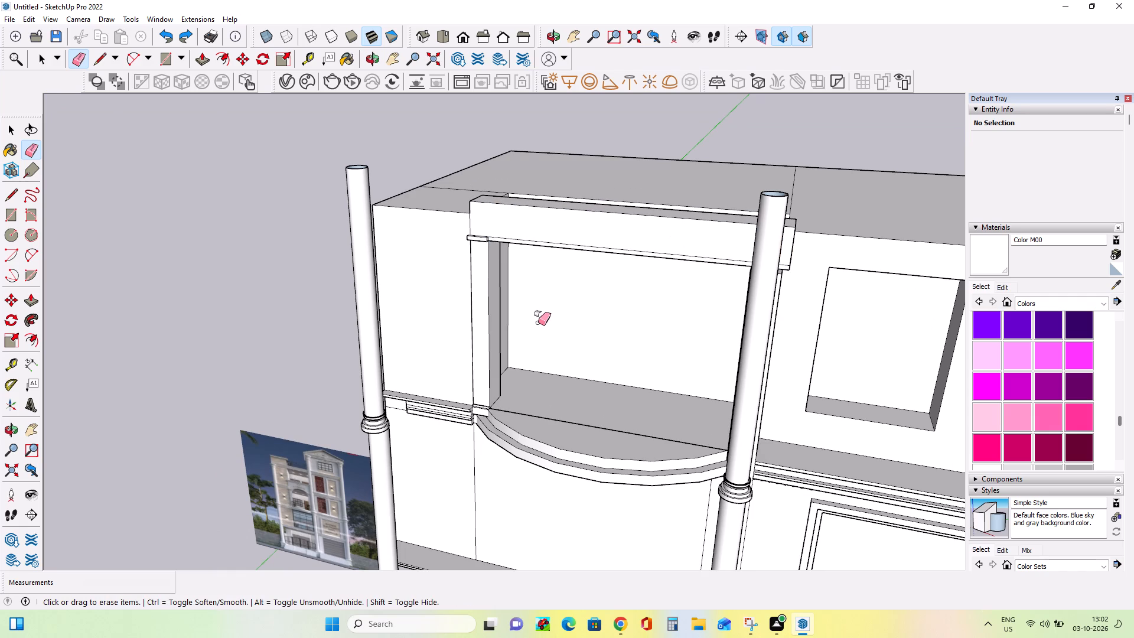
{"action": "key", "text": "ctrl+z"}
{"action": "key", "text": "ctrl+z"}
{"action": "key", "text": "ctrl+z"}
{"action": "key", "text": "ctrl+z"}
{"action": "key", "text": "ctrl+z"}
{"action": "key", "text": "ctrl+z"}
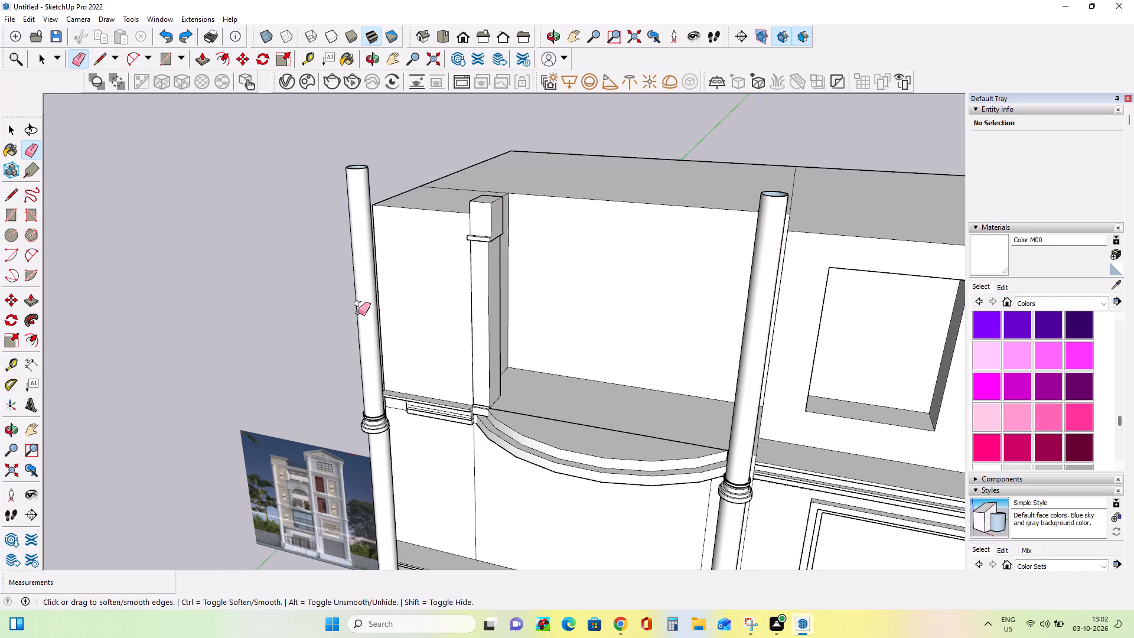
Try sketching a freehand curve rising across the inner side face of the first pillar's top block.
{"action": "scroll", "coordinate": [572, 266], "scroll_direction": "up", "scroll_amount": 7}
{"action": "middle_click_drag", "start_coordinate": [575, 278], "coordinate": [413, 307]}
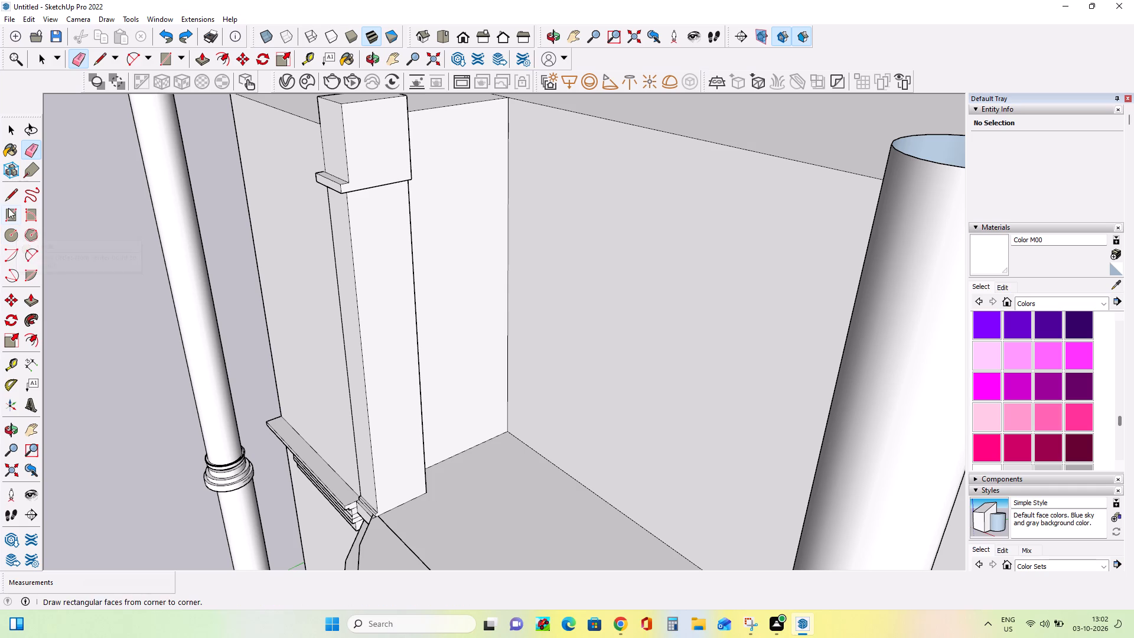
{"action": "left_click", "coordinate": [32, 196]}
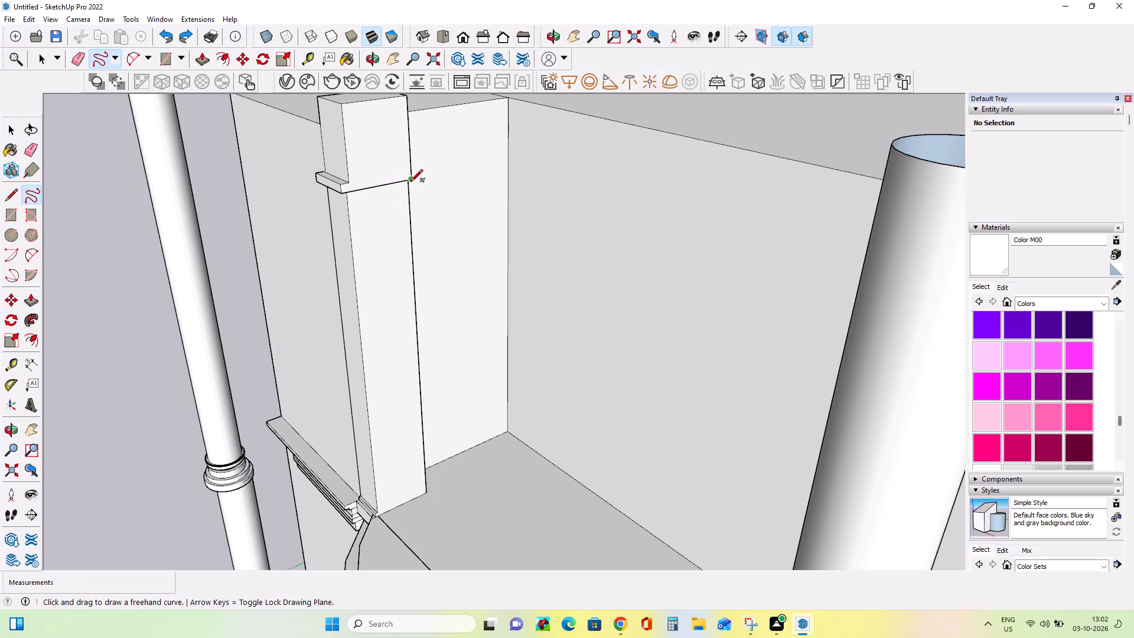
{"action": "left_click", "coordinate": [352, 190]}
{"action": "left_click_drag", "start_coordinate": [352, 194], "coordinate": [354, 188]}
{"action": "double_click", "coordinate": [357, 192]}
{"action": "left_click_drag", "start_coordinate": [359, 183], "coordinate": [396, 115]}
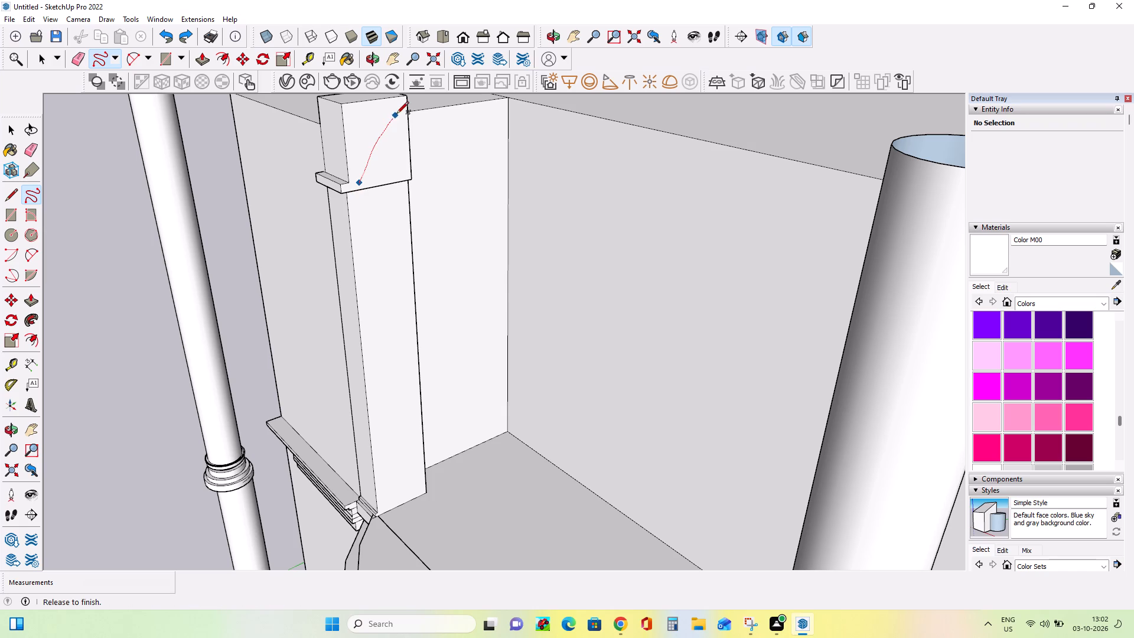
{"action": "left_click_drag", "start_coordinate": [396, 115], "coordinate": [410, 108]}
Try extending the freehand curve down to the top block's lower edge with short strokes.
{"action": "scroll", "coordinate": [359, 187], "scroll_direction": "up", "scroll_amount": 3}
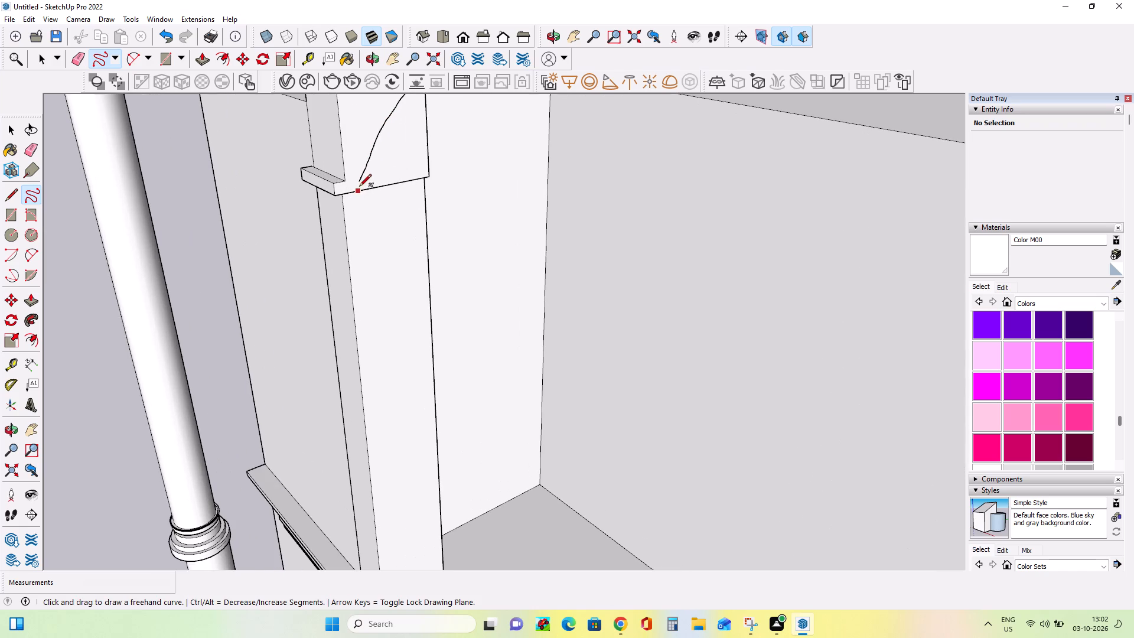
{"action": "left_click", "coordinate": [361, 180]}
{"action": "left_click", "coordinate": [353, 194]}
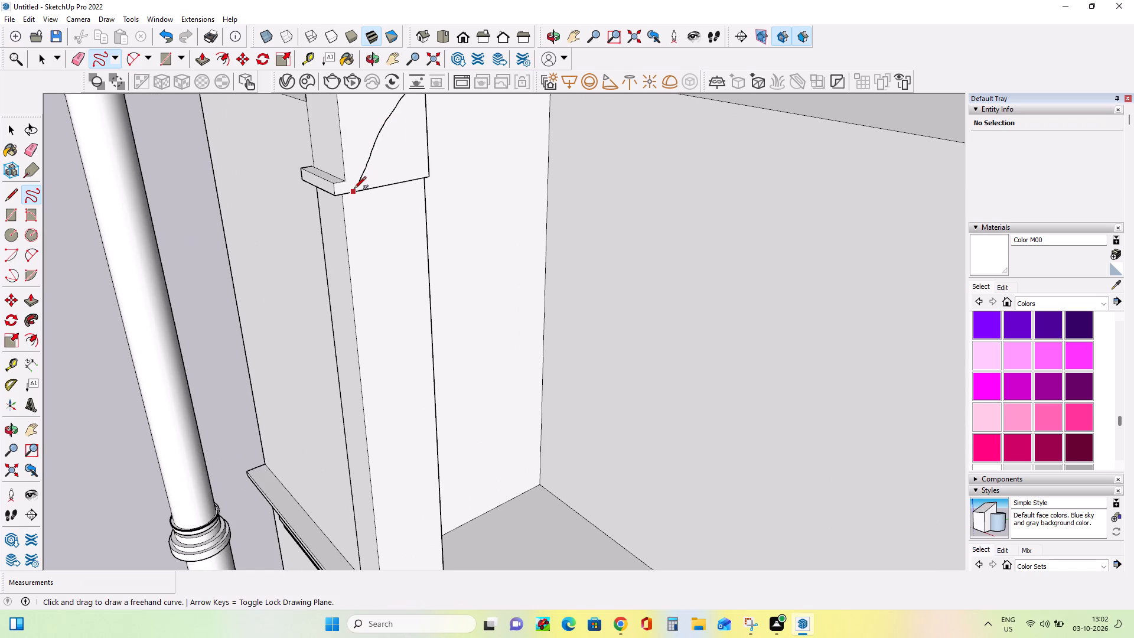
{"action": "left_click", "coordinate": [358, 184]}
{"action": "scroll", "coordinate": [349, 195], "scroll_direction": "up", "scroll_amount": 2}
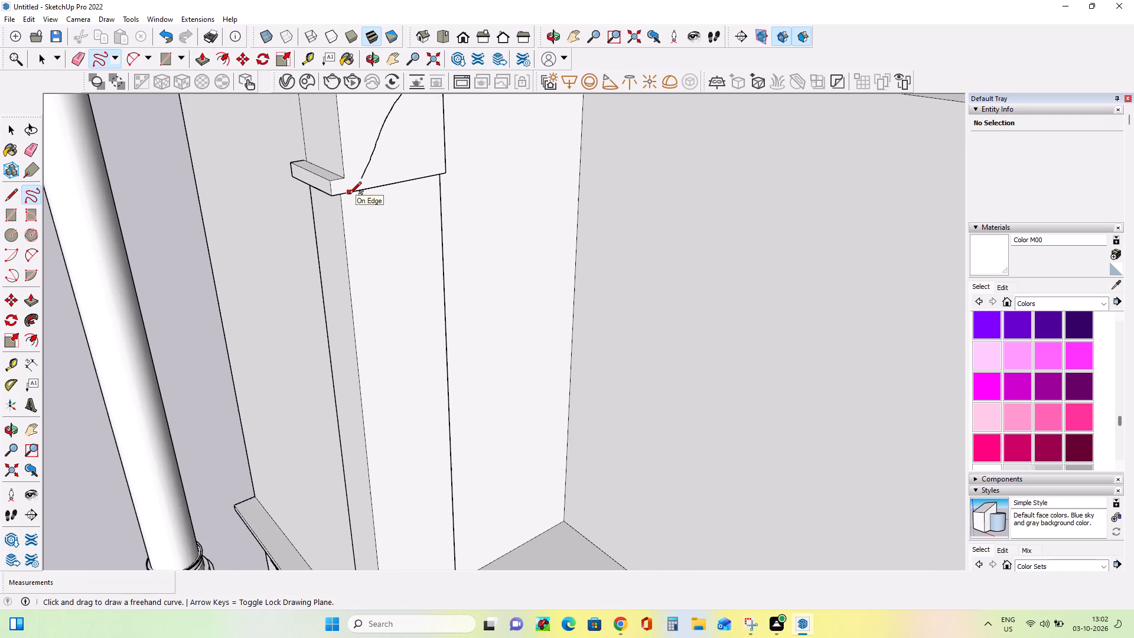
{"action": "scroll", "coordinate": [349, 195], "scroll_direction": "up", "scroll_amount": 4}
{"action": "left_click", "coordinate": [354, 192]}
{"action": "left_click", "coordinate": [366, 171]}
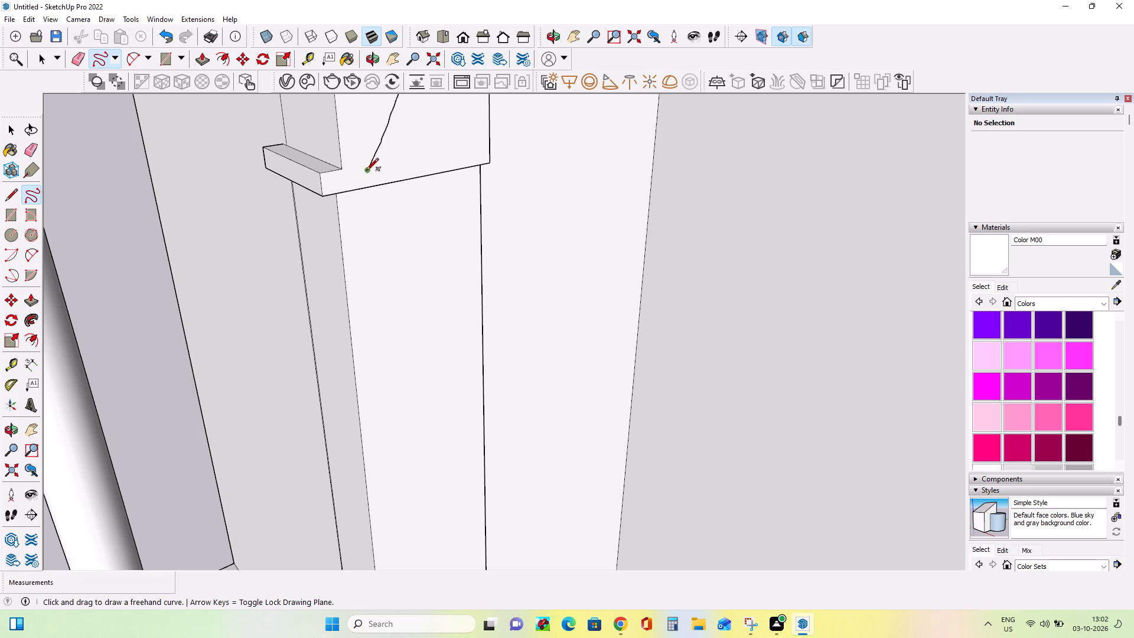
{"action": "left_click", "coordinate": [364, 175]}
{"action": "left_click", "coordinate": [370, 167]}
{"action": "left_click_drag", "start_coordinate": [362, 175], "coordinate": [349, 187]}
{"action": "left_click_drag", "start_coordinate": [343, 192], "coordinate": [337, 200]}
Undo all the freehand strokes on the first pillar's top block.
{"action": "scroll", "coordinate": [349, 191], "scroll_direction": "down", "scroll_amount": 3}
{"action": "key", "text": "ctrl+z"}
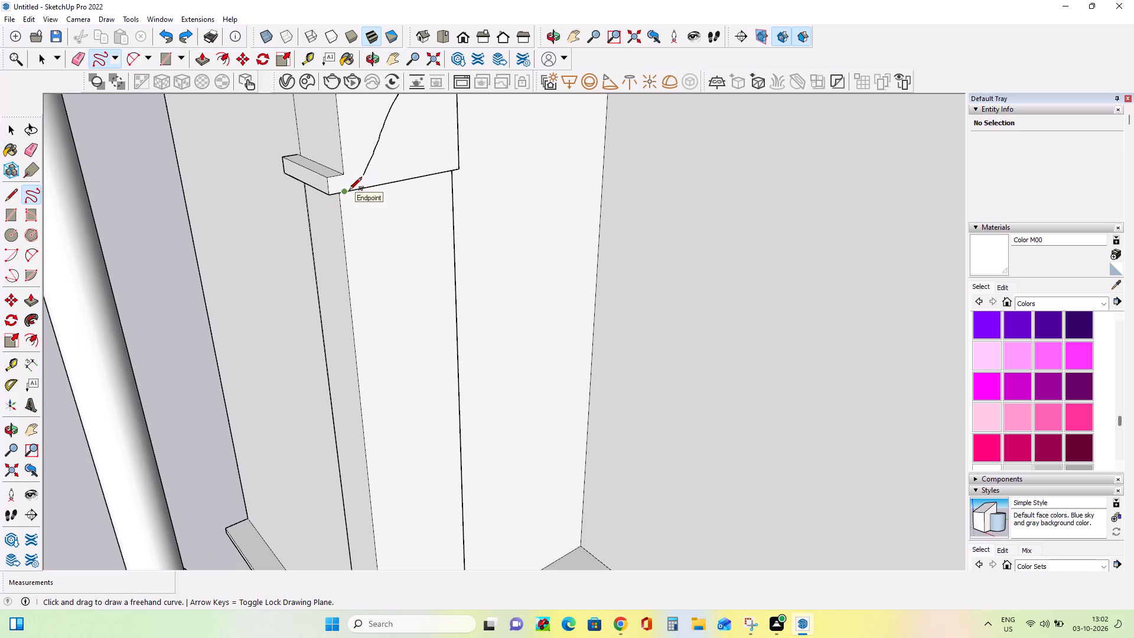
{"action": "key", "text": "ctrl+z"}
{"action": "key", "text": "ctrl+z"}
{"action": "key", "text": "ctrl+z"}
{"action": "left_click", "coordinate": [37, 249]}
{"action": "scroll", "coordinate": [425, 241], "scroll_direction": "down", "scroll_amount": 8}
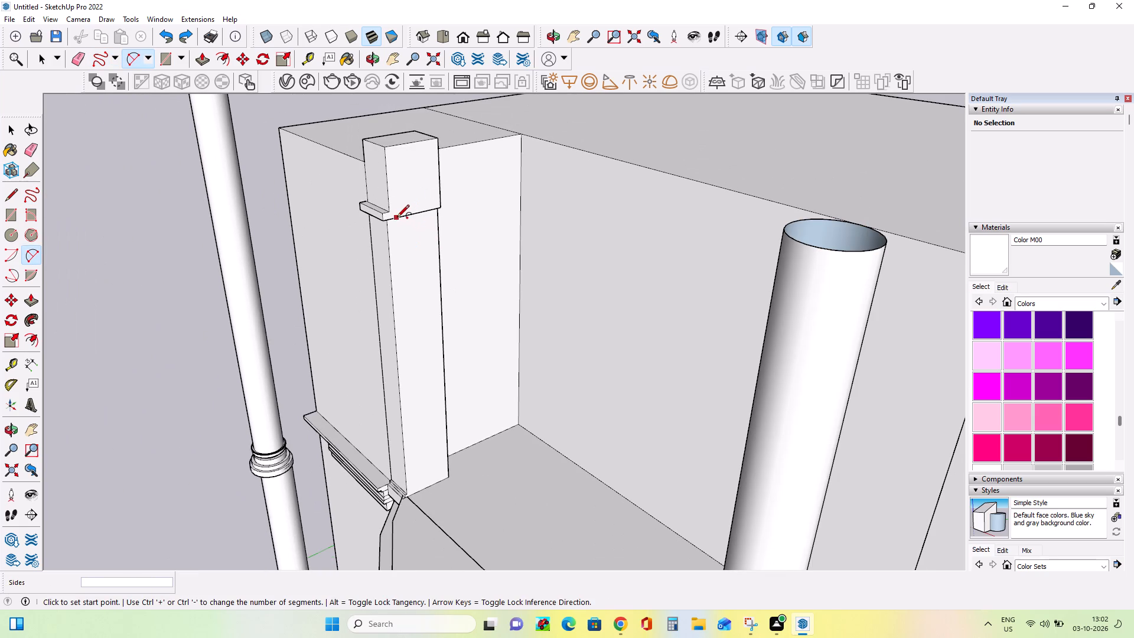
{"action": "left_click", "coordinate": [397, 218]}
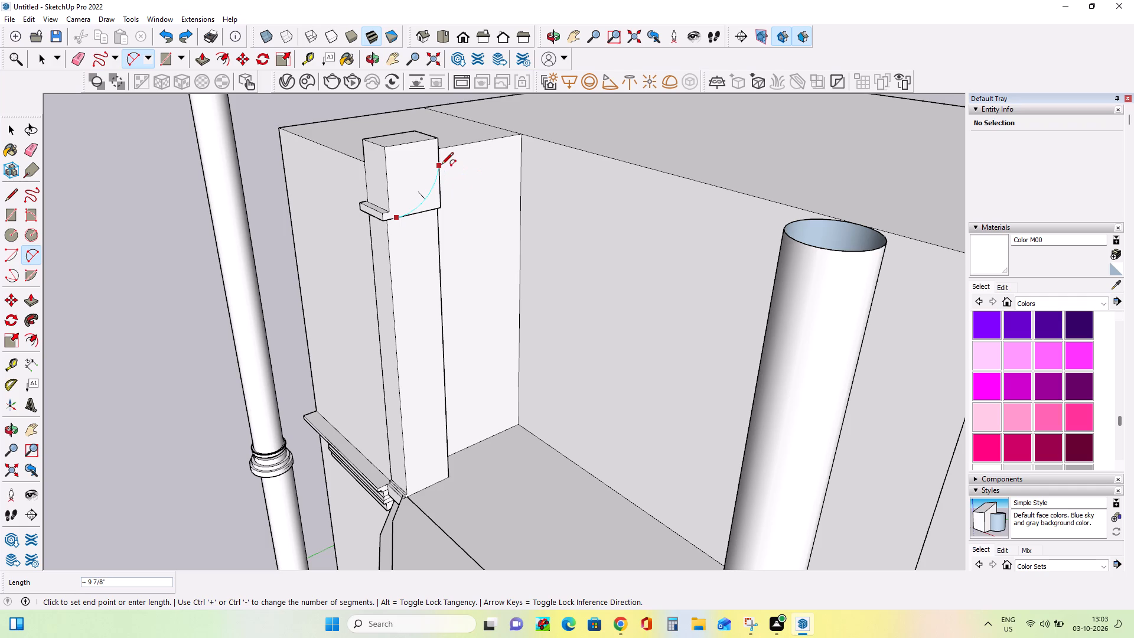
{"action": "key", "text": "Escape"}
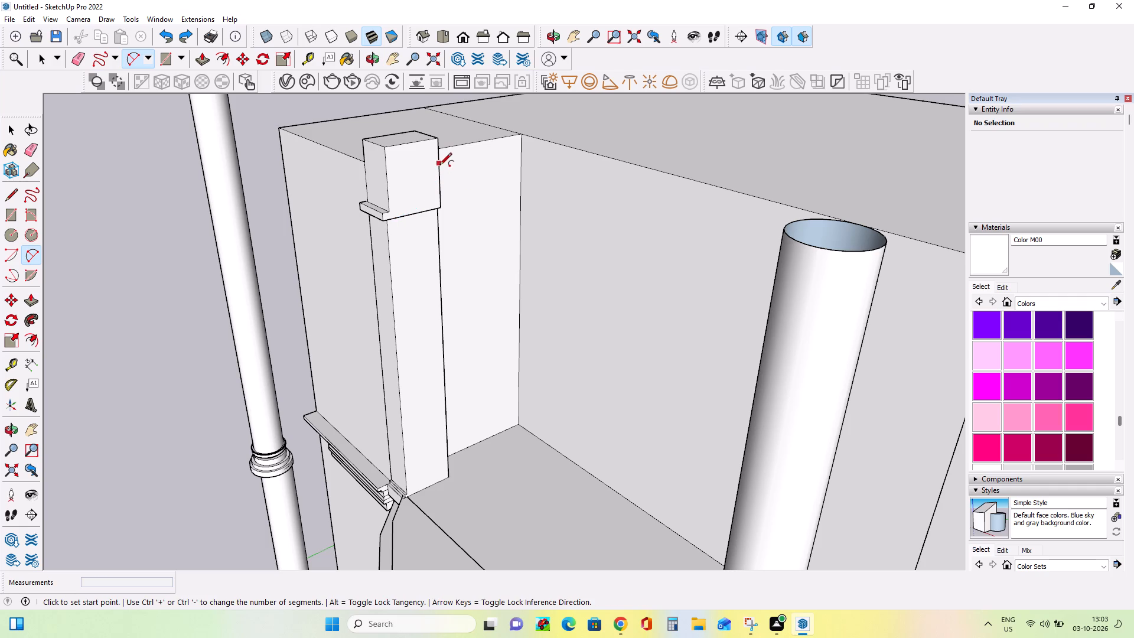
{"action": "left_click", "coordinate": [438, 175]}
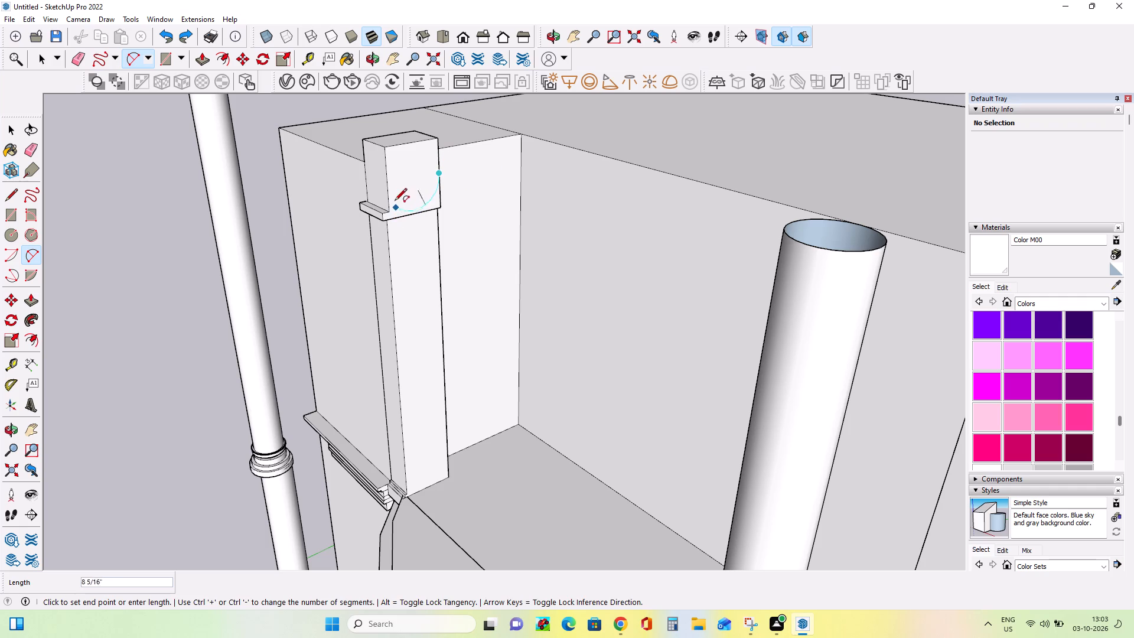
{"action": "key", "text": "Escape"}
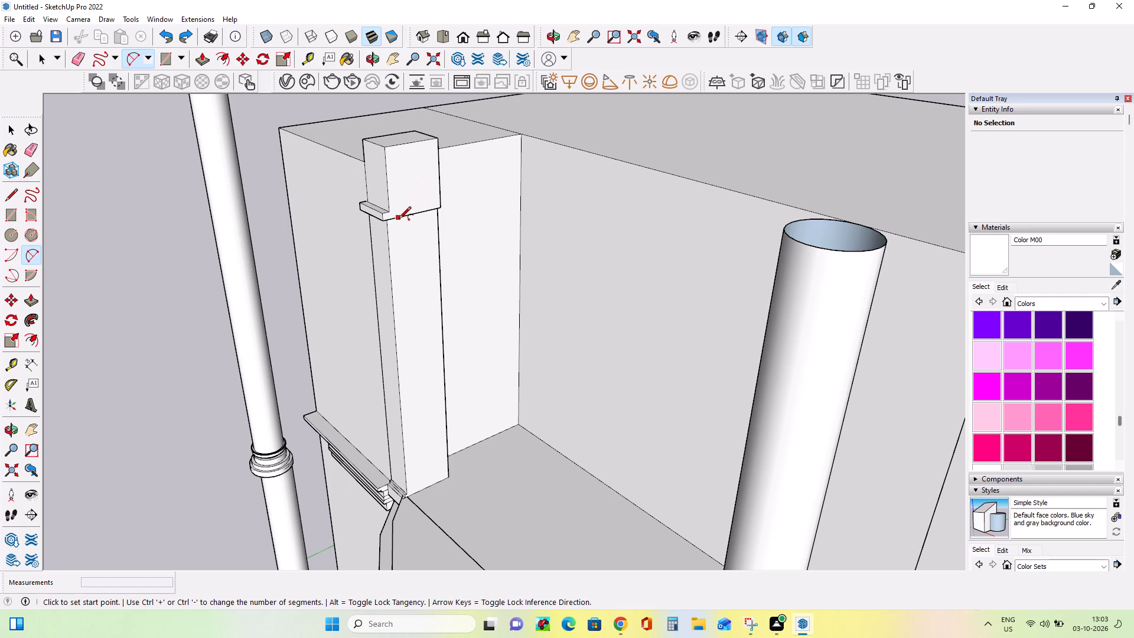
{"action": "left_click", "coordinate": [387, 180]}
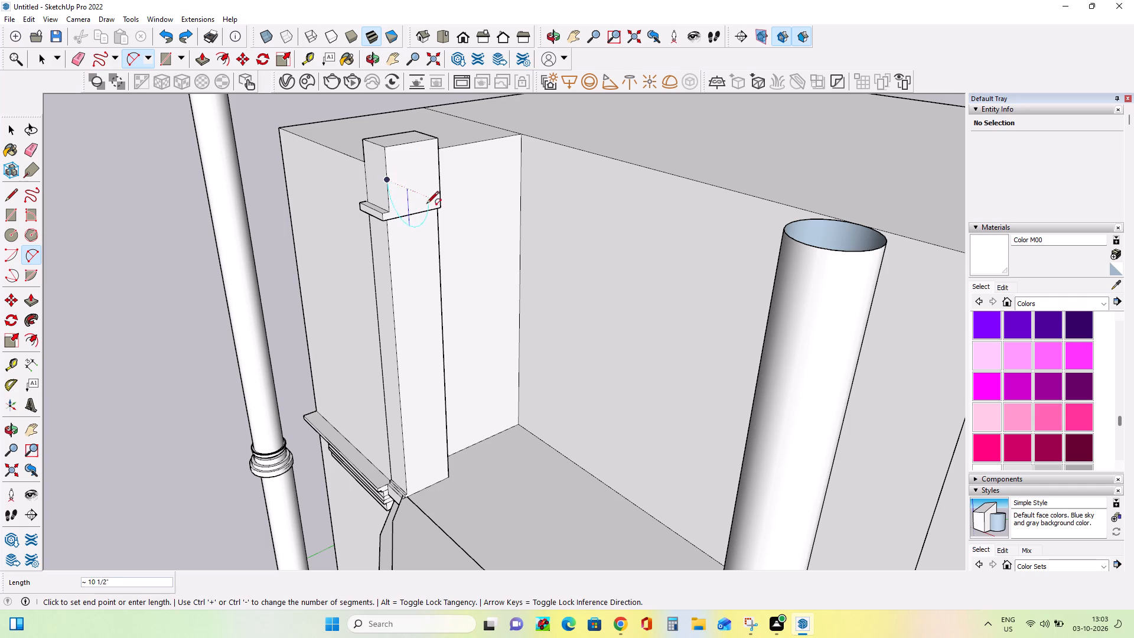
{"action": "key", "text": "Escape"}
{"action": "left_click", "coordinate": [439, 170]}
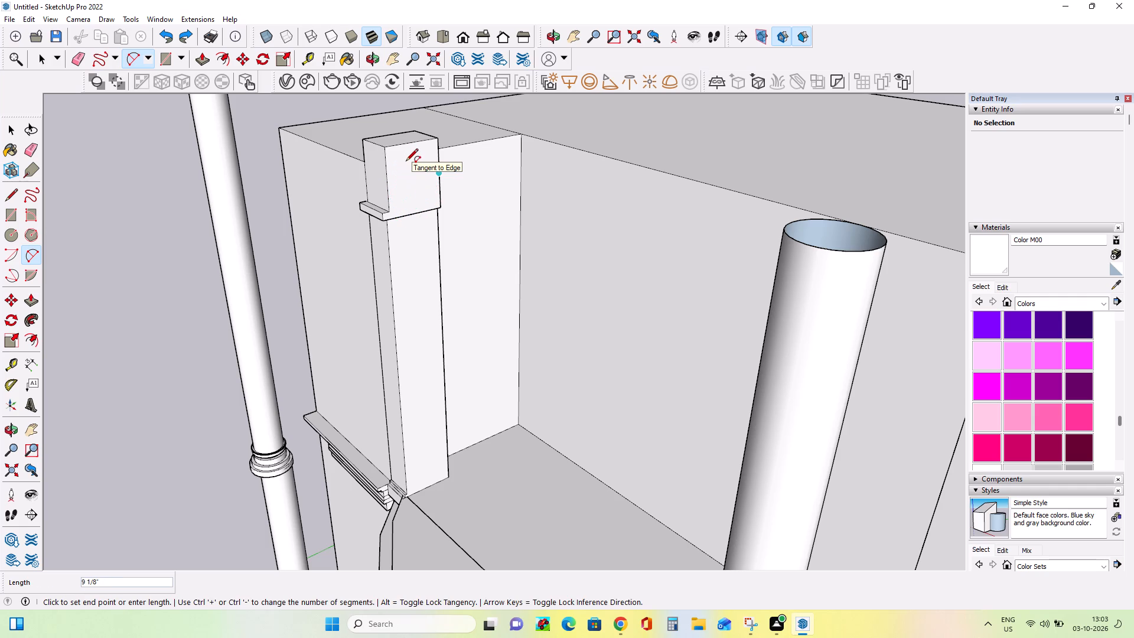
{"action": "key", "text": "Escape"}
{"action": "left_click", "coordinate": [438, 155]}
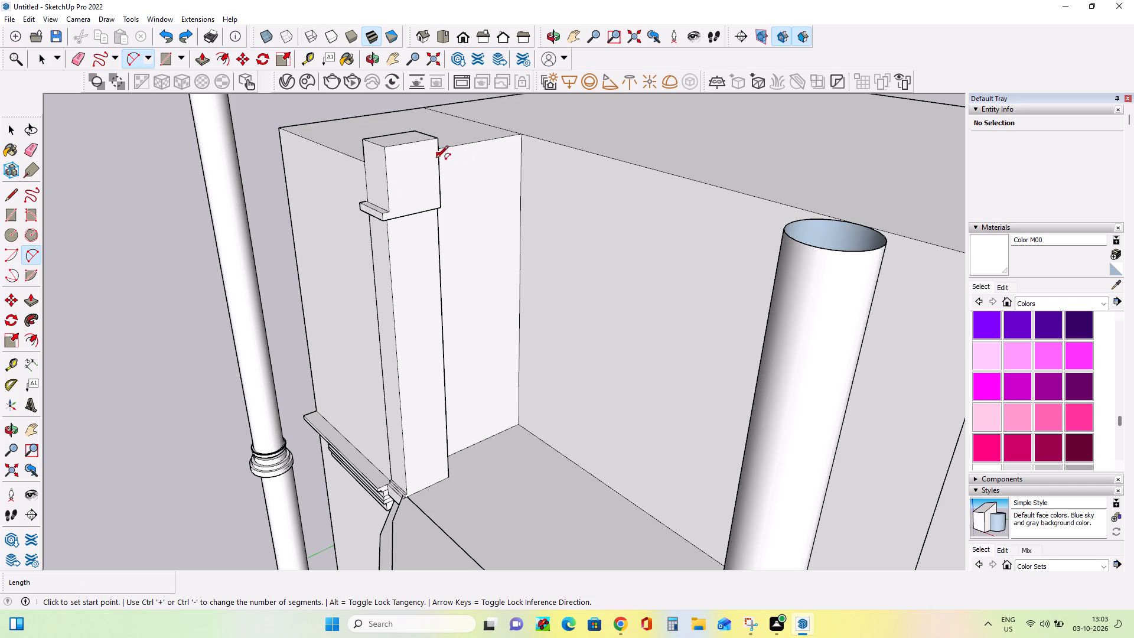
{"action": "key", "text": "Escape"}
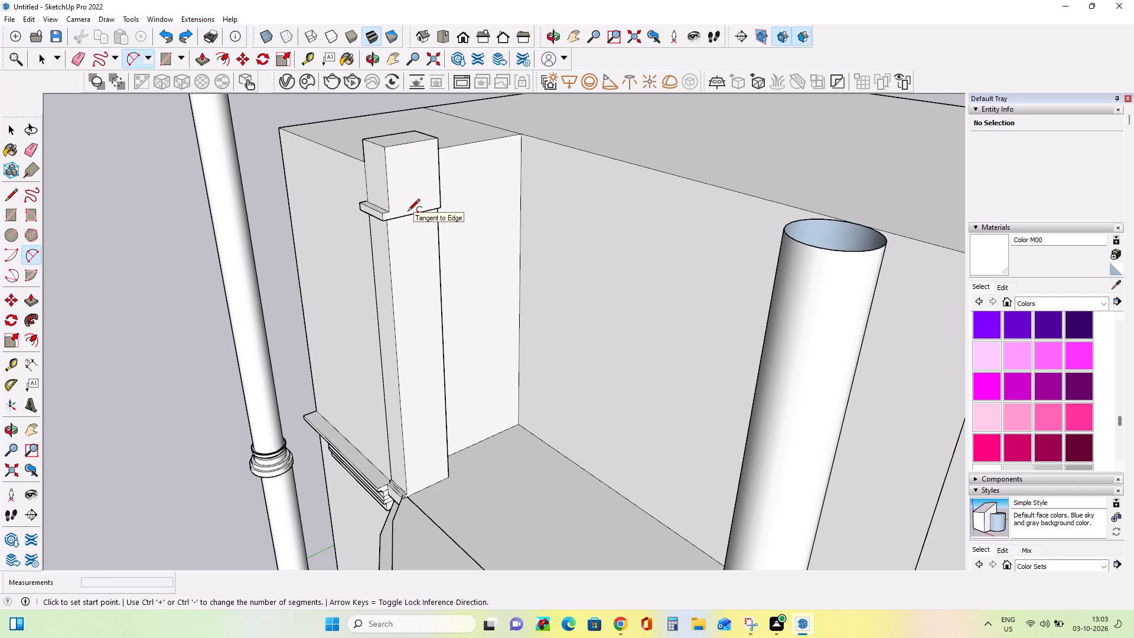
Draw a two-point arc from the block side face's lower edge to its top edge, about 10 5/8" long with a 1 13/16" bulge.
{"action": "left_click", "coordinate": [400, 219]}
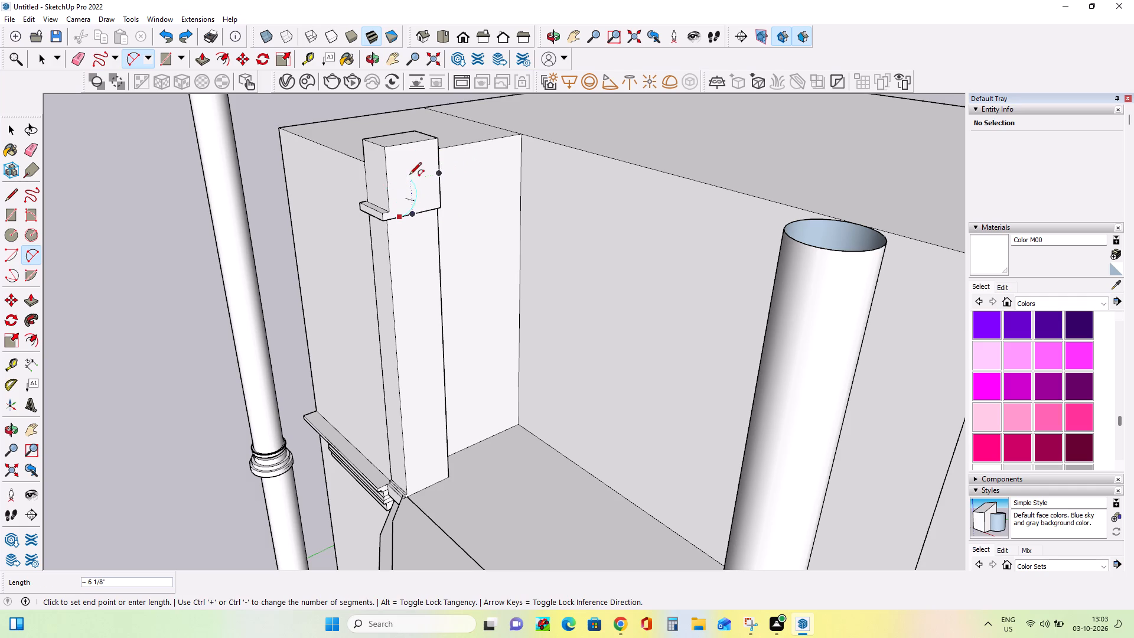
{"action": "left_click", "coordinate": [413, 145]}
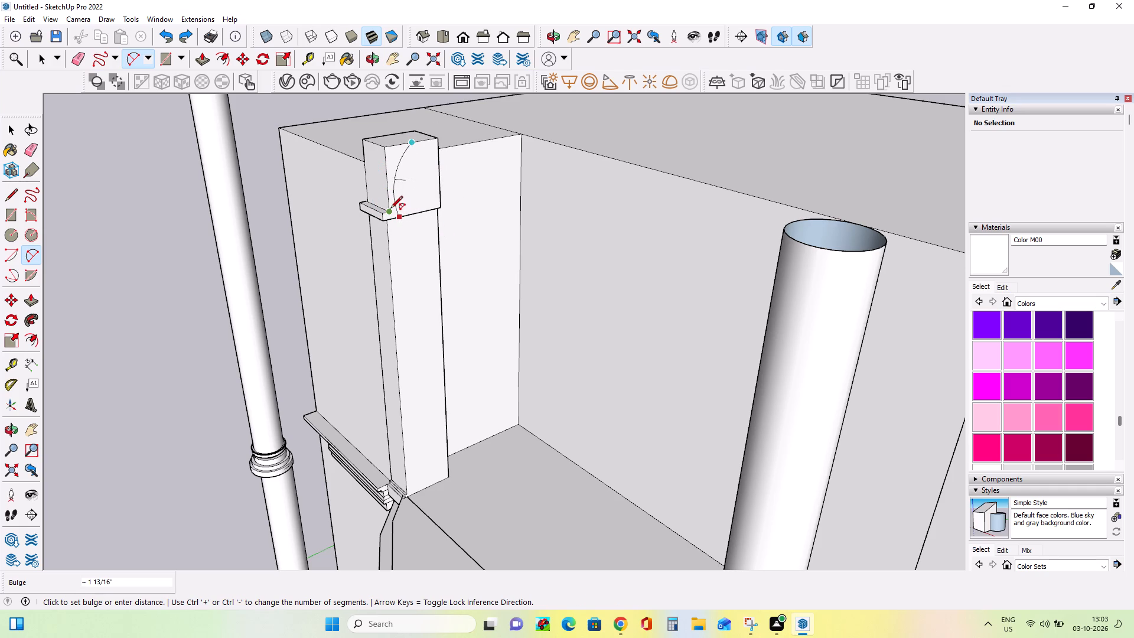
{"action": "left_click", "coordinate": [390, 209]}
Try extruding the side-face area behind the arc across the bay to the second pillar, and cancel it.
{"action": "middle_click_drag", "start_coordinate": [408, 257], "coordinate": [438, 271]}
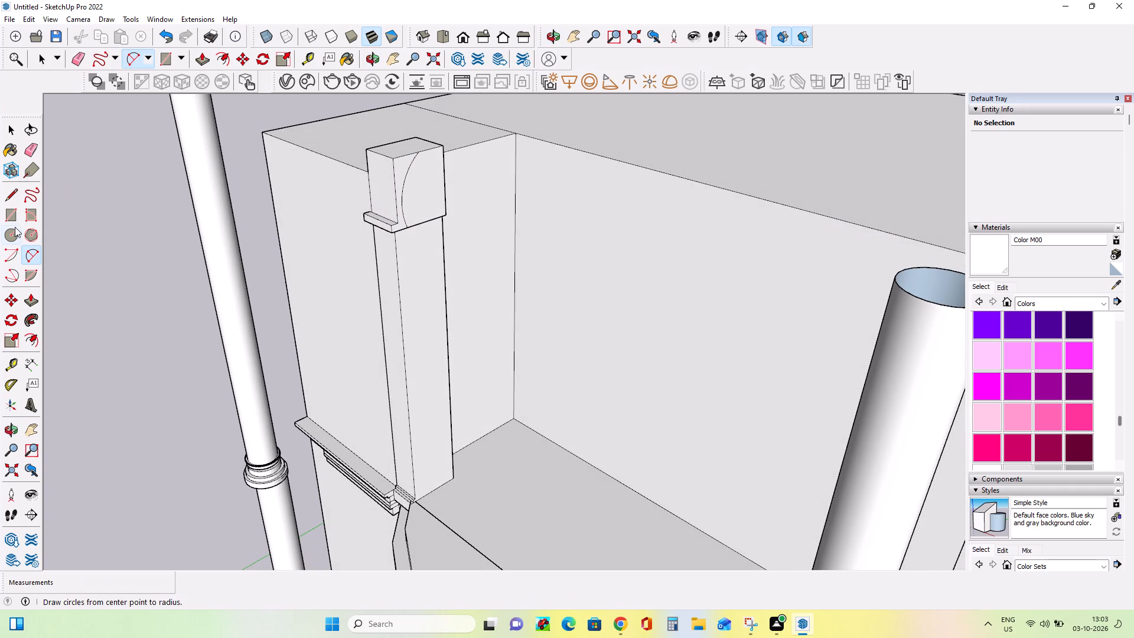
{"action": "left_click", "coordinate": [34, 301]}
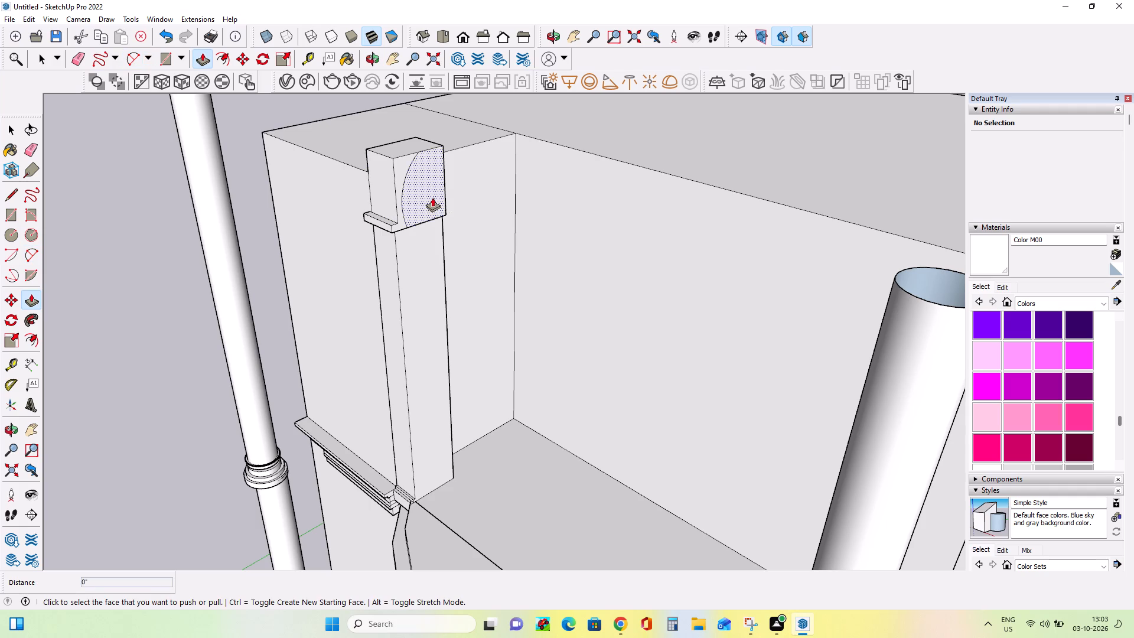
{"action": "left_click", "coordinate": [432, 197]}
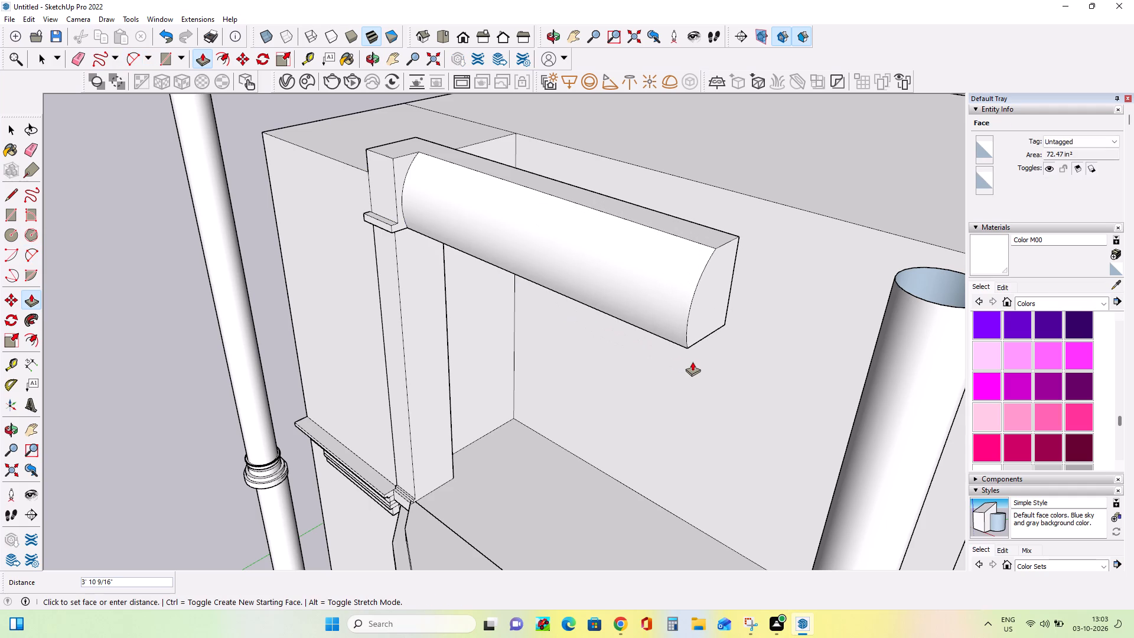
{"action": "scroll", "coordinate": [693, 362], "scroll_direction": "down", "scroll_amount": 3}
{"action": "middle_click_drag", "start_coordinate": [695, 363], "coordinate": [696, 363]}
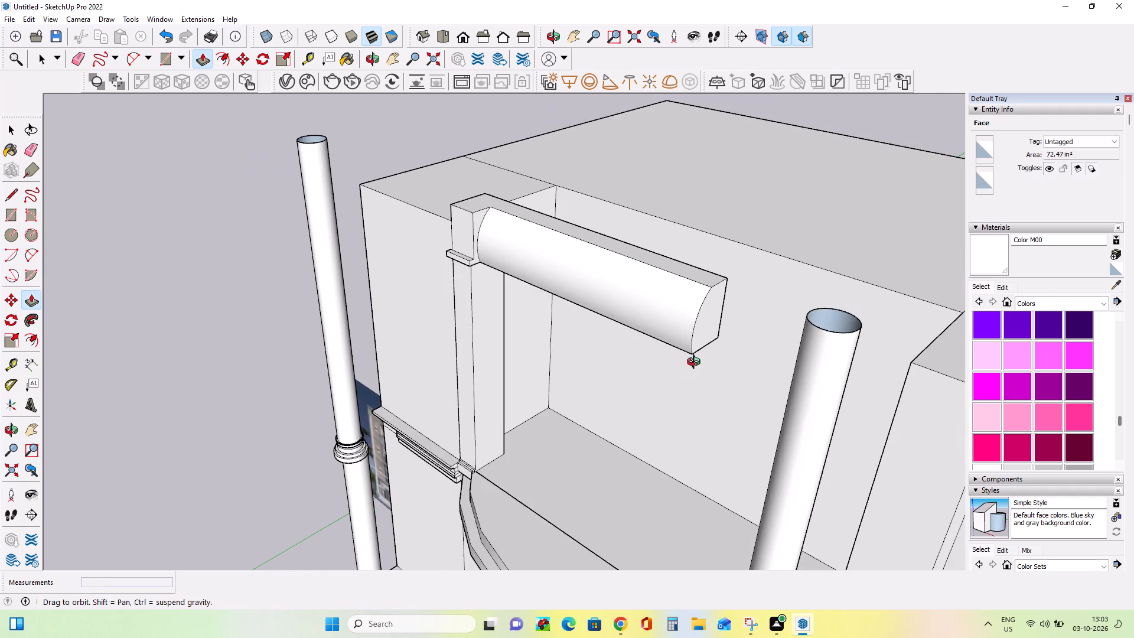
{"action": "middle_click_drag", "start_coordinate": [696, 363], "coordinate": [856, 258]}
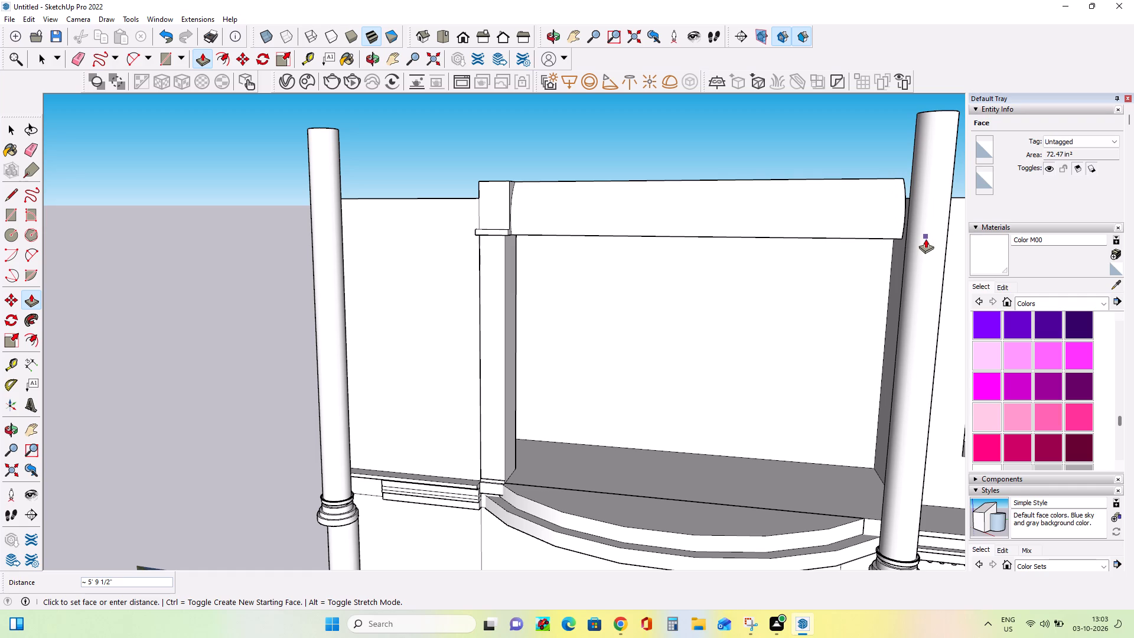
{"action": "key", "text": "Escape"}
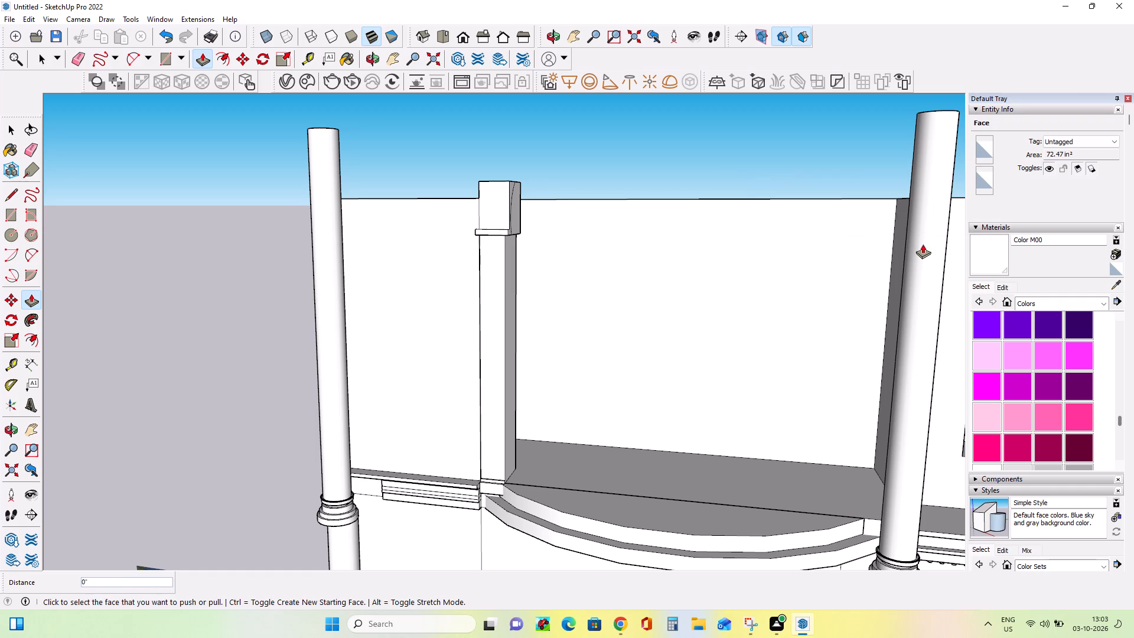
Draw a second arc from the first arc's lower end to the block face's rear edge, about 8 13/16" long with a 3 9/16" bulge.
{"action": "middle_click_drag", "start_coordinate": [657, 286], "coordinate": [424, 458]}
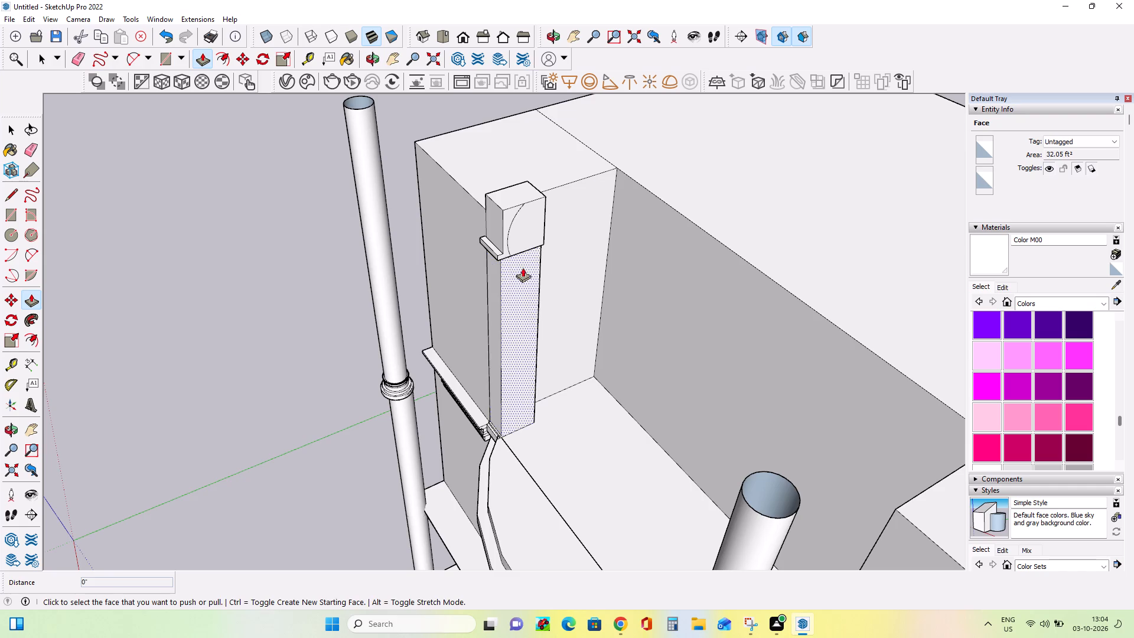
{"action": "middle_click_drag", "start_coordinate": [540, 260], "coordinate": [479, 275]}
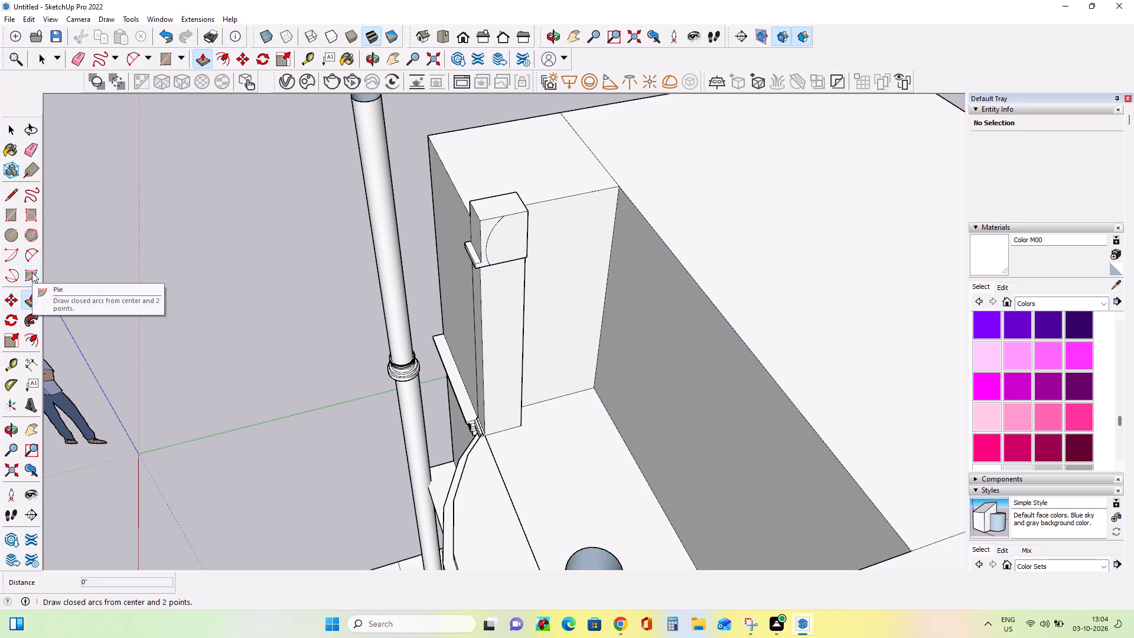
{"action": "left_click", "coordinate": [31, 250]}
{"action": "left_click", "coordinate": [491, 265]}
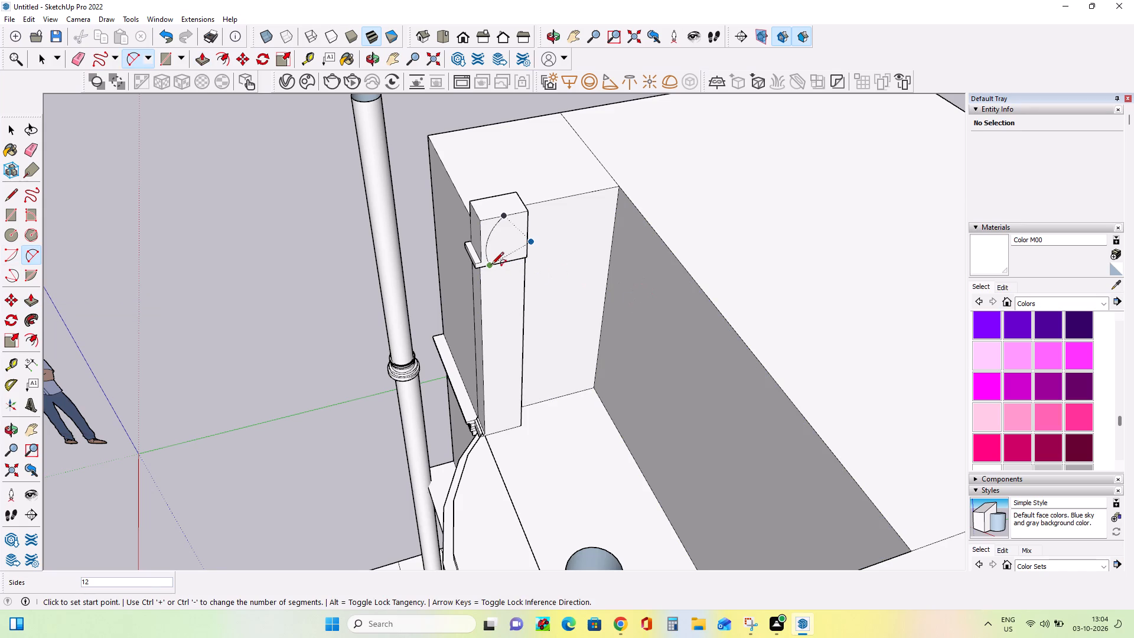
{"action": "left_click", "coordinate": [529, 232]}
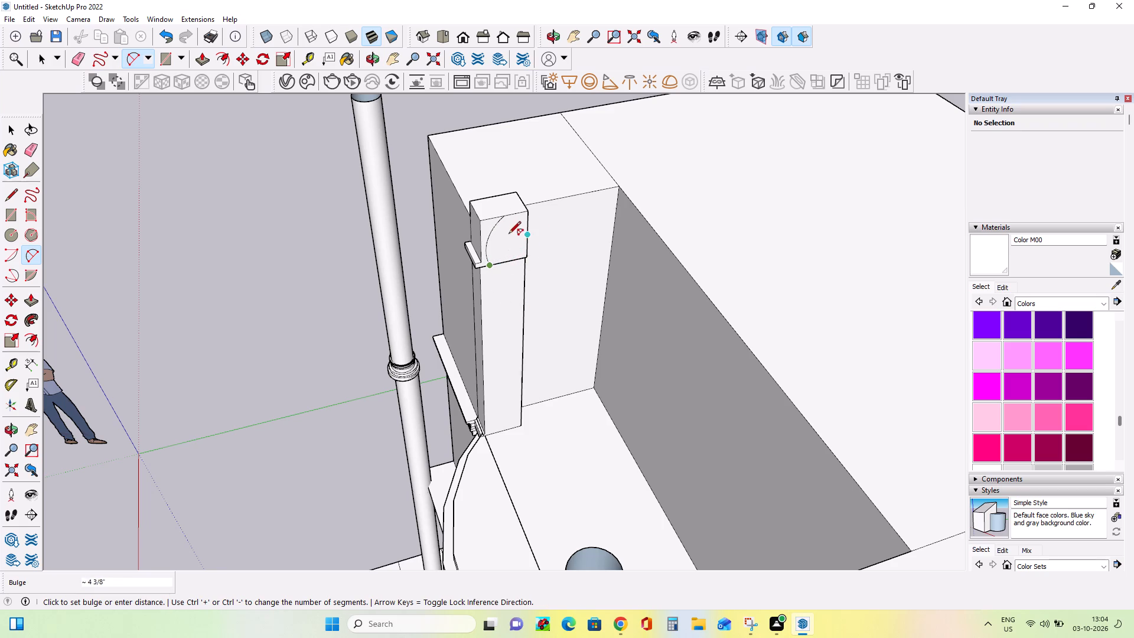
{"action": "left_click", "coordinate": [516, 230]}
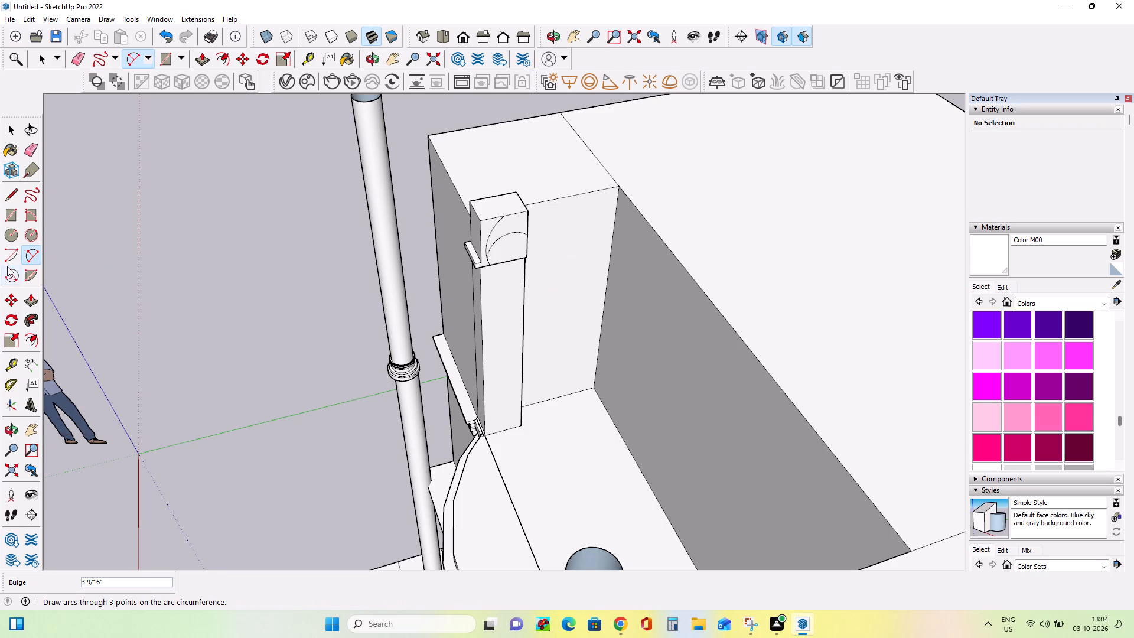
Draw a third two-point arc from the second arc's midpoint to the block side face's top edge, with a bulge of about 2 3/16".
{"action": "left_click", "coordinate": [35, 294]}
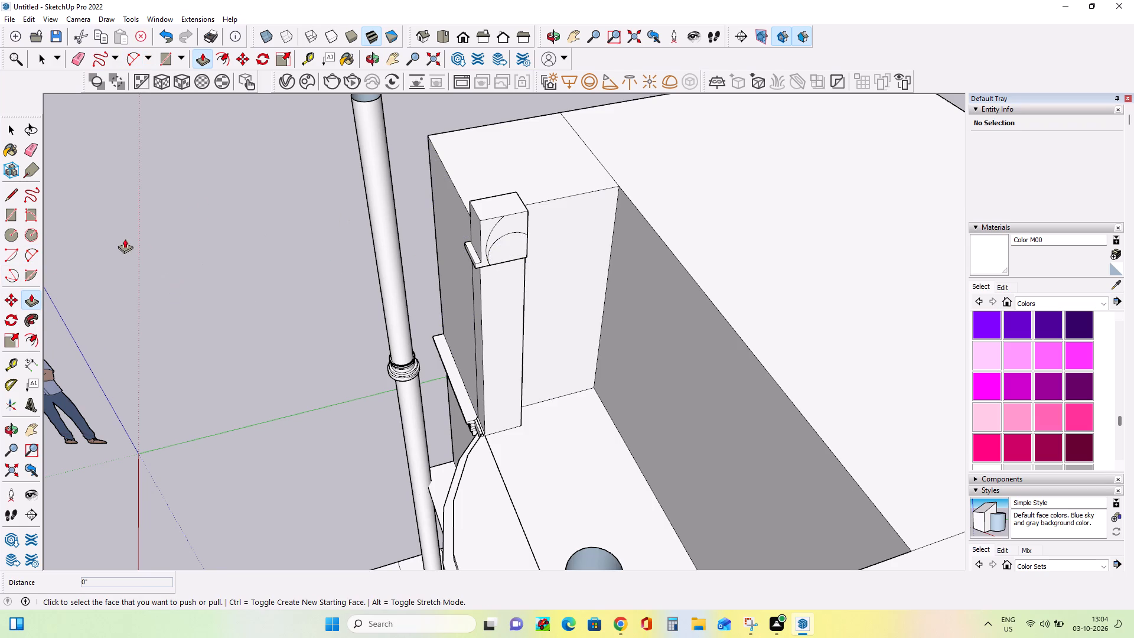
{"action": "left_click", "coordinate": [32, 255]}
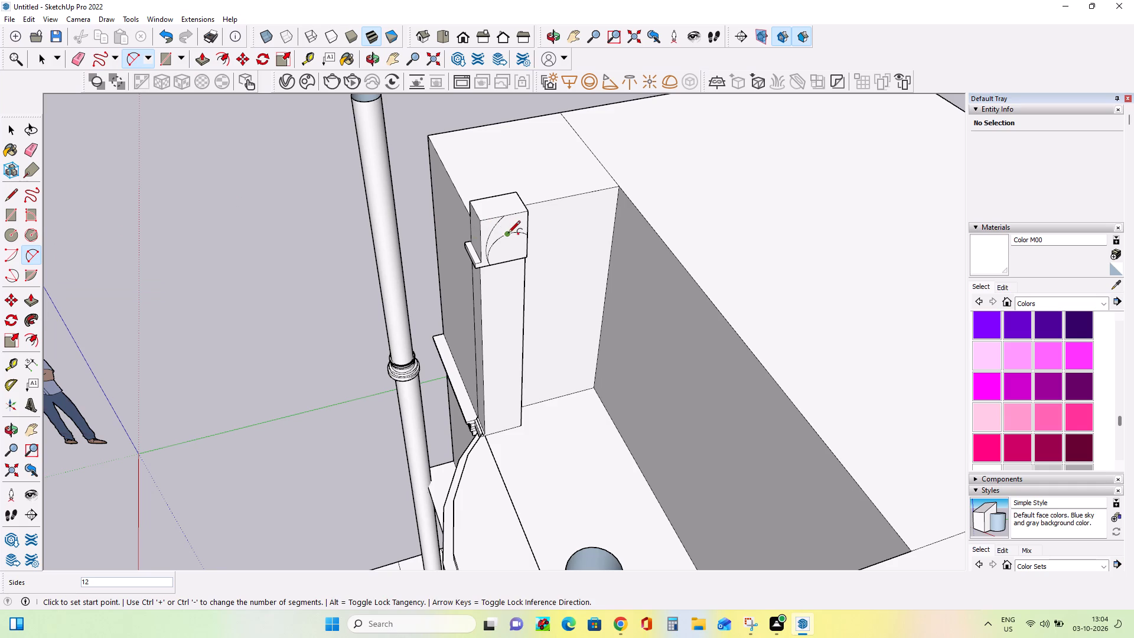
{"action": "left_click", "coordinate": [508, 234]}
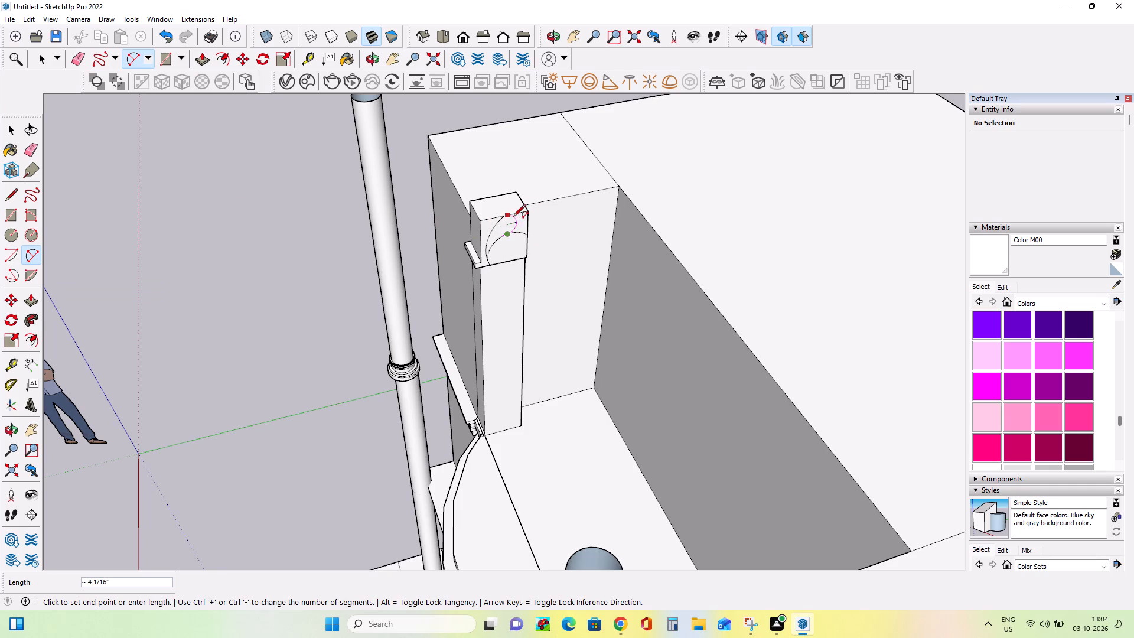
{"action": "scroll", "coordinate": [524, 220], "scroll_direction": "up", "scroll_amount": 8}
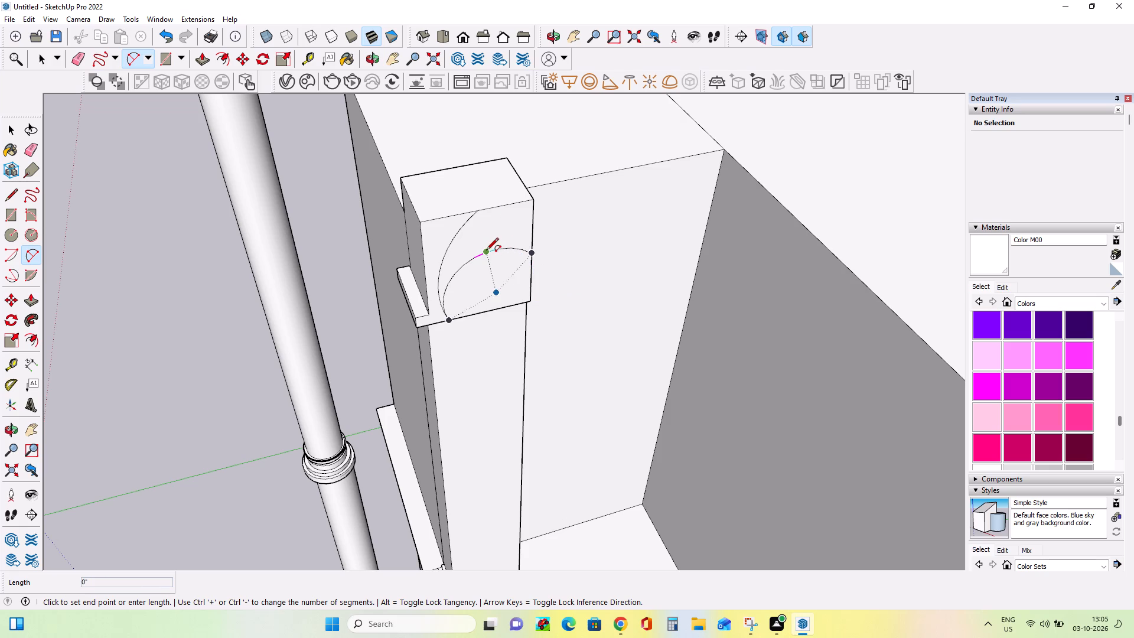
{"action": "key", "text": "Escape"}
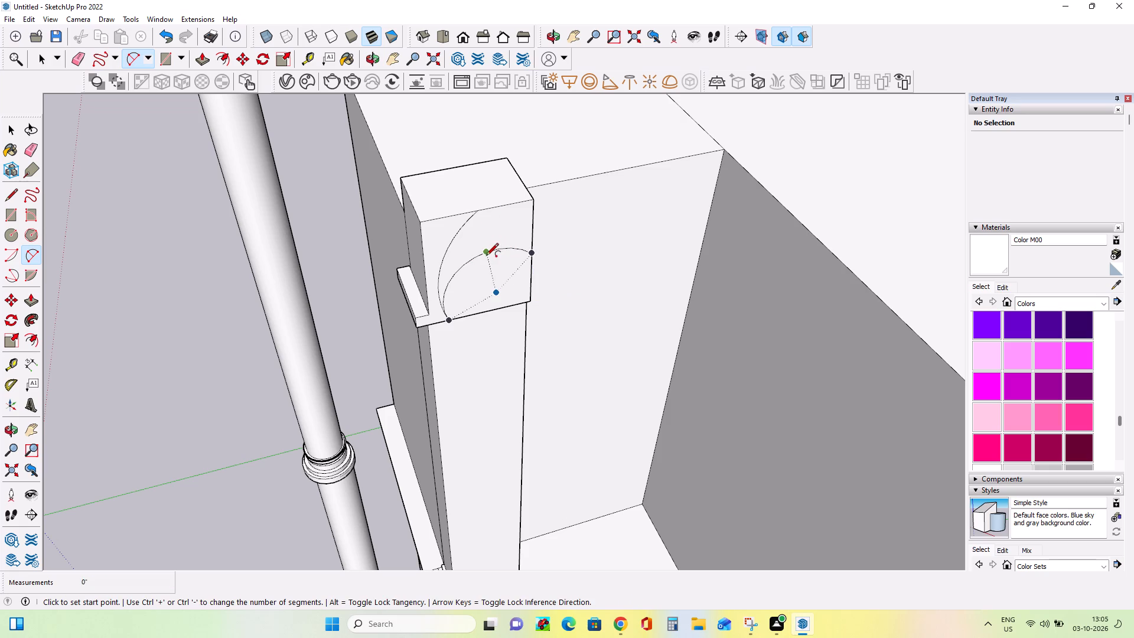
{"action": "left_click", "coordinate": [486, 256]}
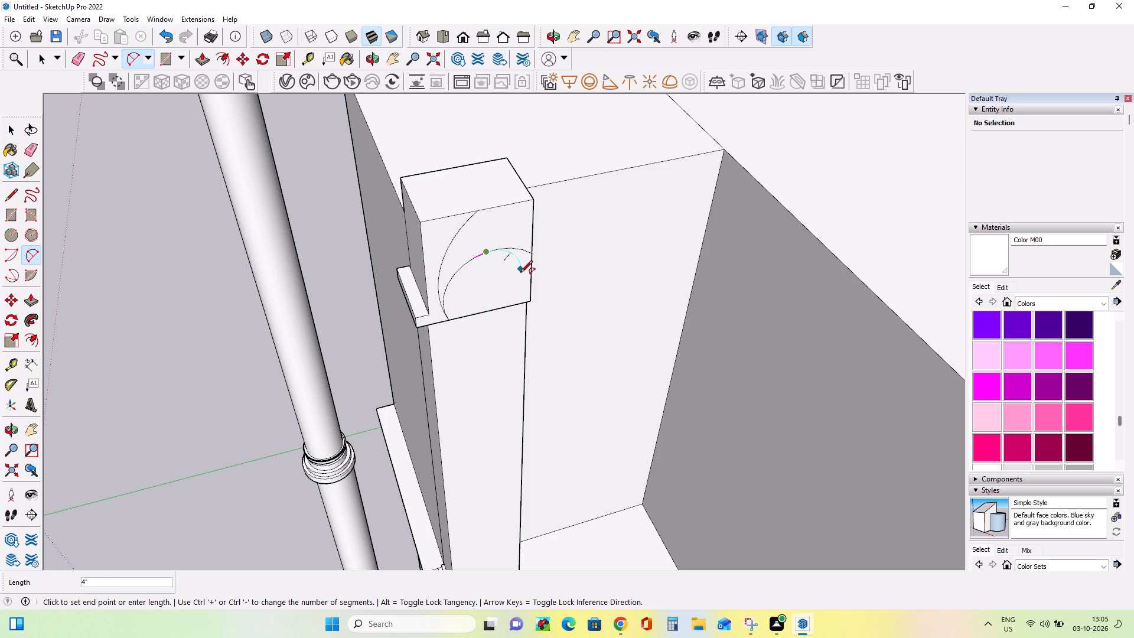
{"action": "left_click", "coordinate": [506, 206]}
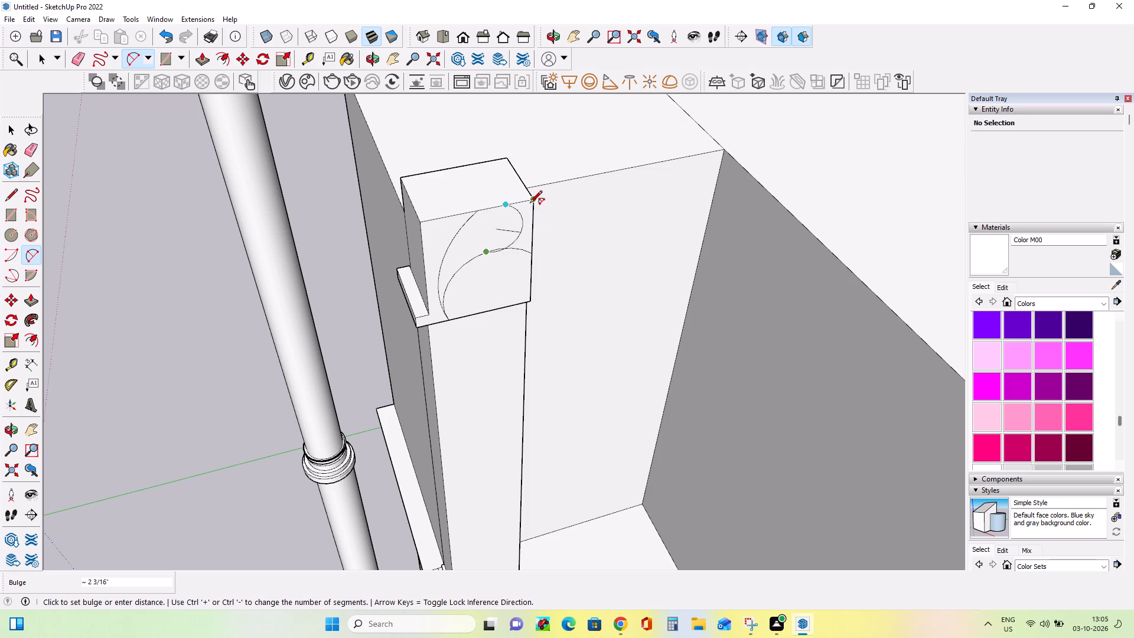
{"action": "left_click", "coordinate": [479, 216]}
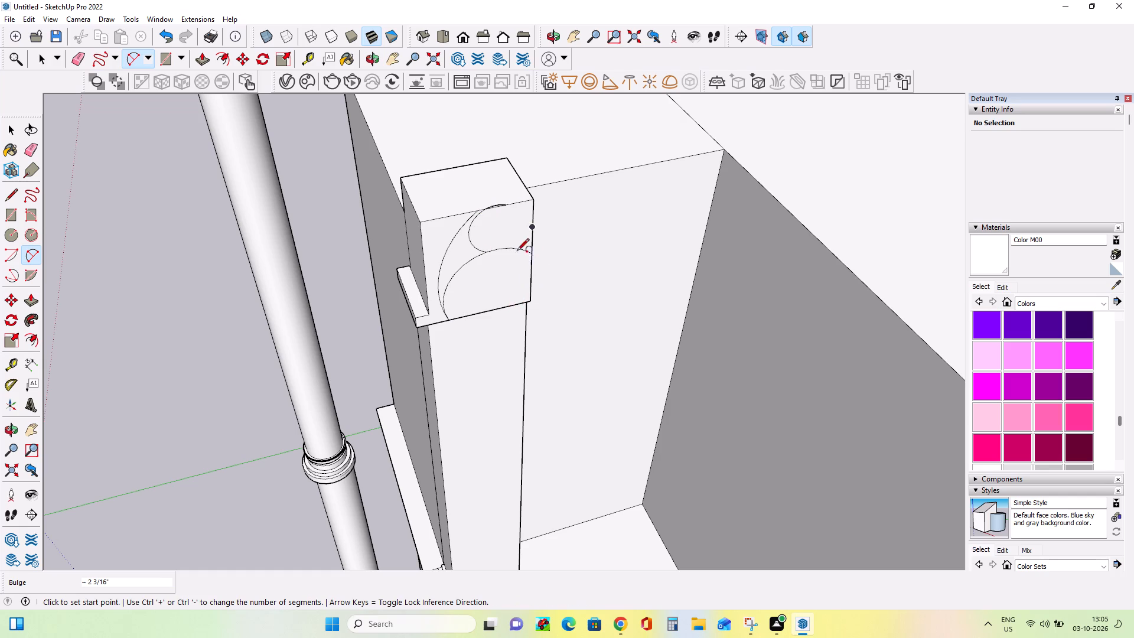
Erase the rear half of the second arc and the whole first arc from the block's side face.
{"action": "scroll", "coordinate": [483, 190], "scroll_direction": "up", "scroll_amount": 11}
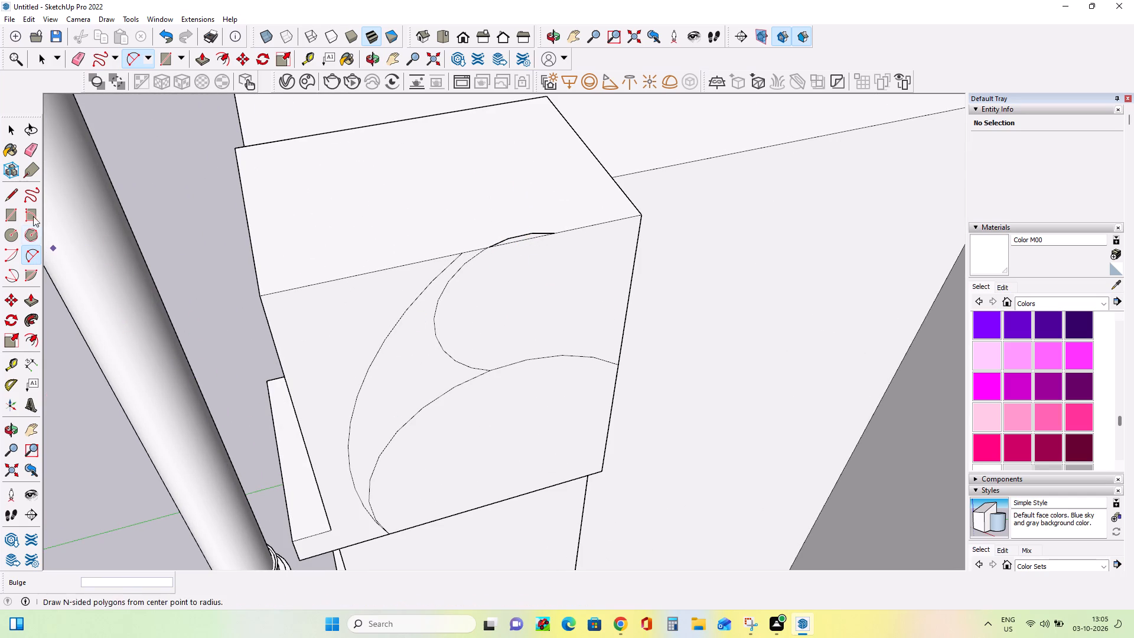
{"action": "left_click", "coordinate": [27, 147]}
{"action": "left_click", "coordinate": [532, 358]}
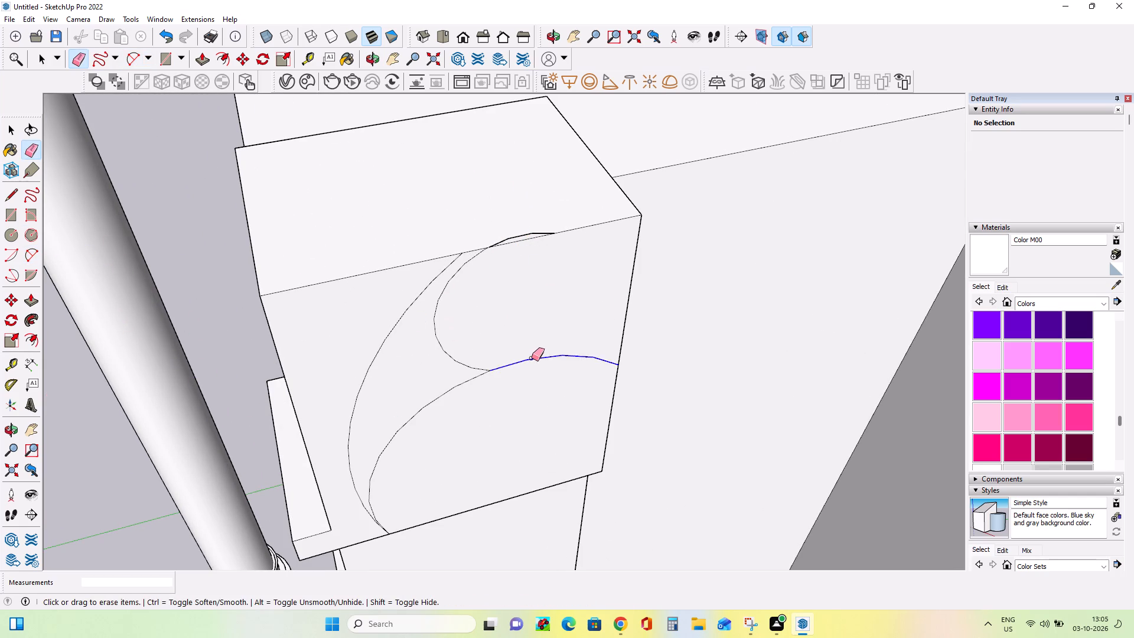
{"action": "left_click", "coordinate": [397, 326]}
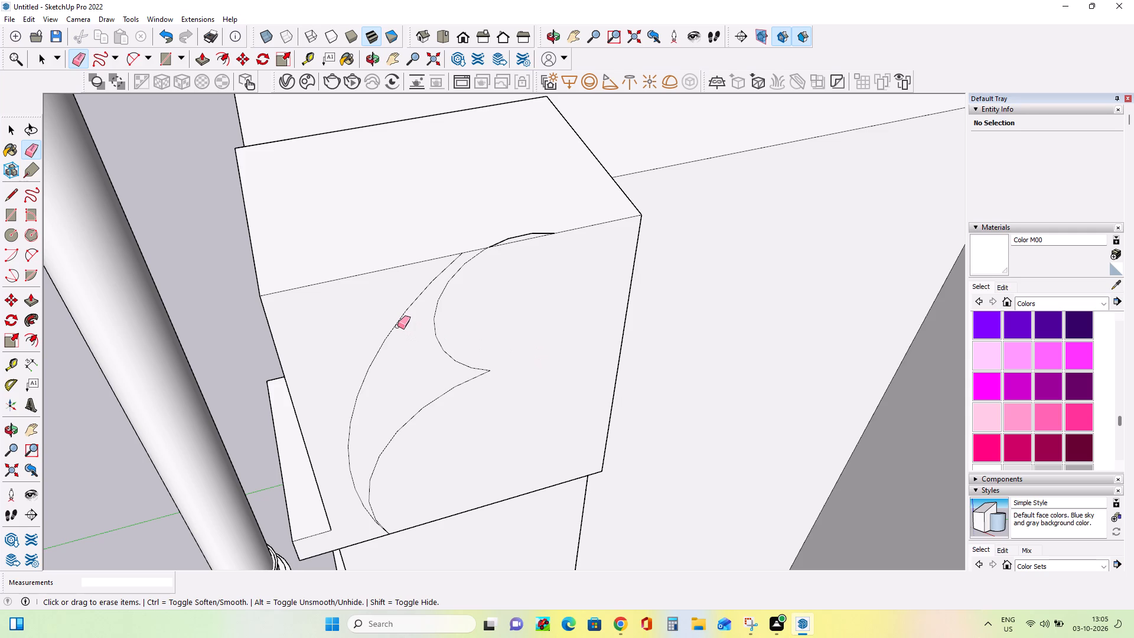
{"action": "left_click", "coordinate": [397, 323]}
Push/pull the thin arc sliver protruding above the block's top edge by about 1/16".
{"action": "scroll", "coordinate": [537, 246], "scroll_direction": "up", "scroll_amount": 1}
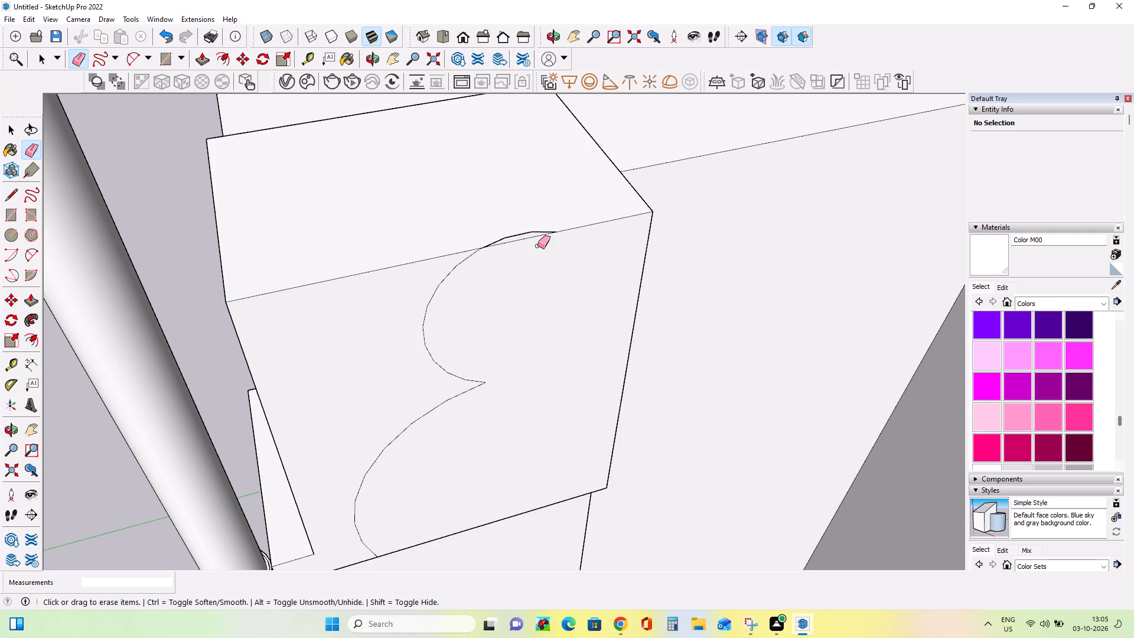
{"action": "left_click", "coordinate": [34, 298]}
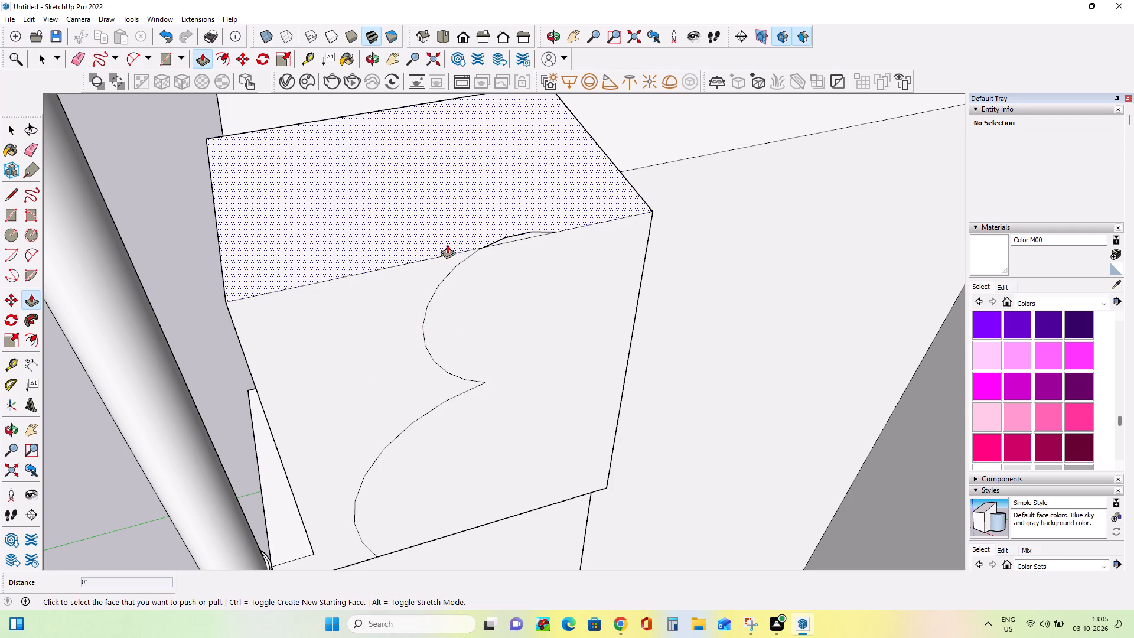
{"action": "left_click", "coordinate": [444, 240]}
{"action": "left_click", "coordinate": [455, 222]}
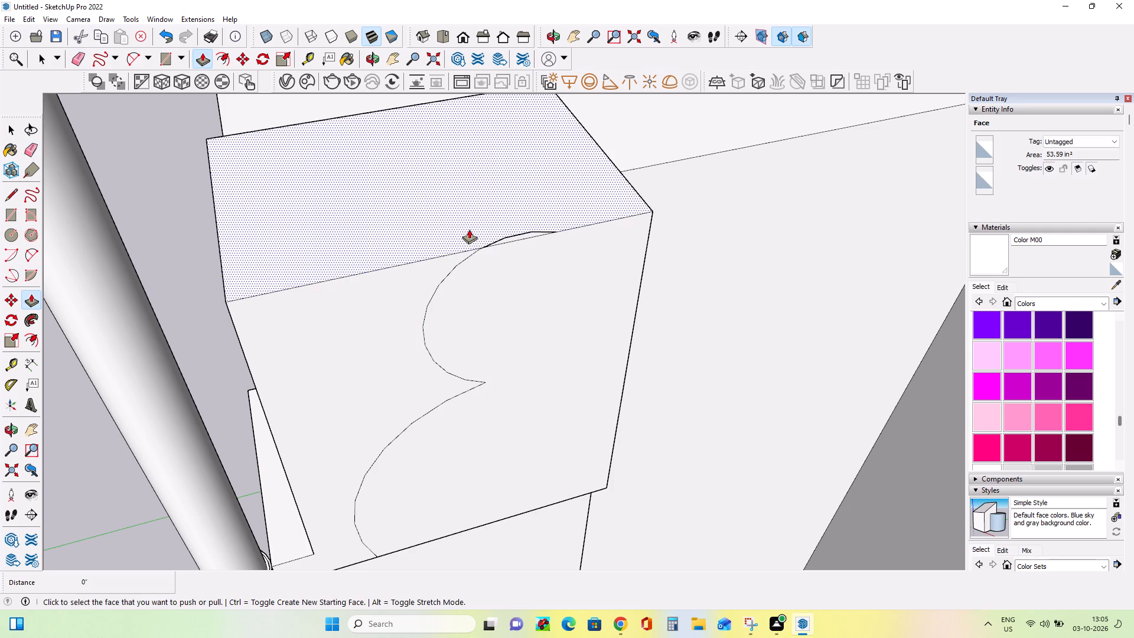
{"action": "left_click", "coordinate": [469, 229]}
{"action": "scroll", "coordinate": [523, 237], "scroll_direction": "up", "scroll_amount": 7}
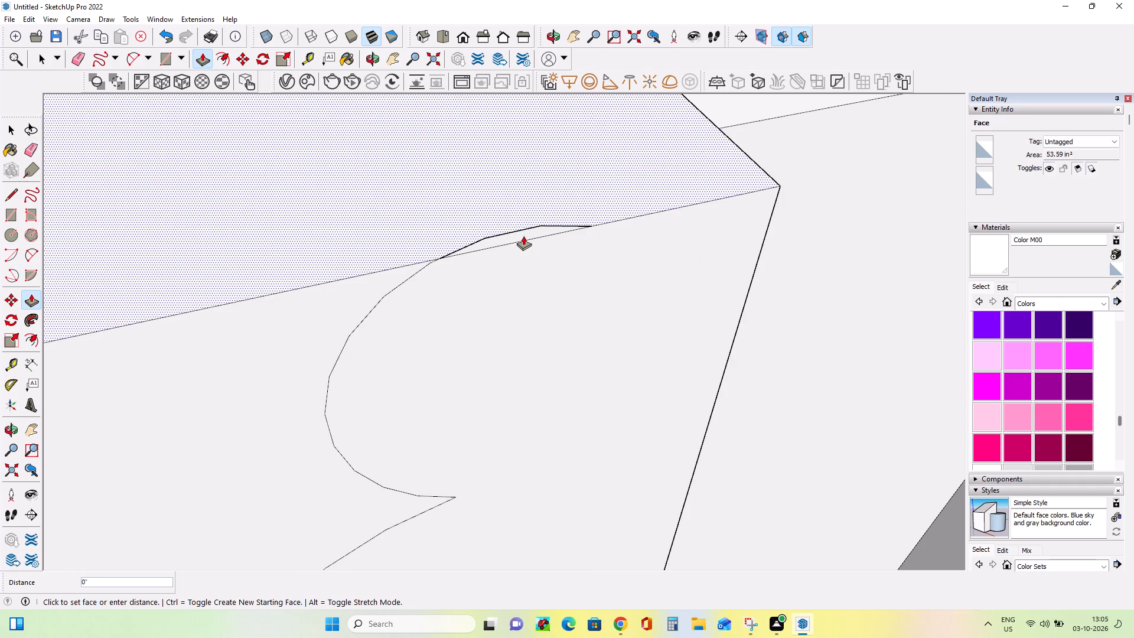
{"action": "left_click", "coordinate": [523, 236]}
{"action": "left_click", "coordinate": [525, 233]}
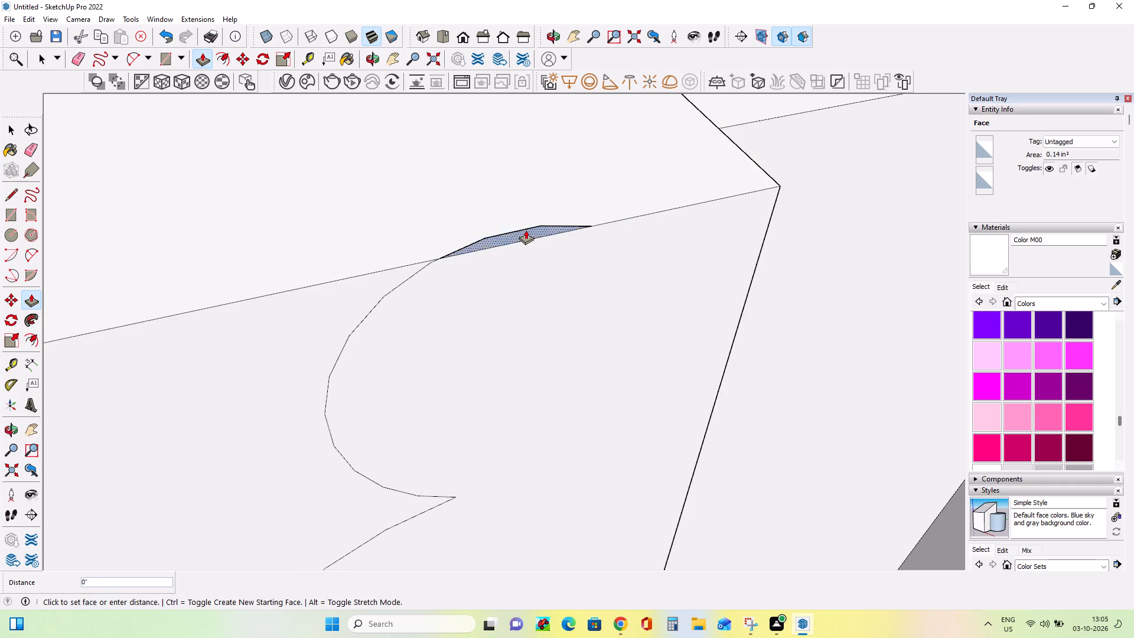
{"action": "left_click", "coordinate": [526, 228]}
Erase the short stretch of the block's top edge that separates the arc sliver from the side face.
{"action": "middle_click_drag", "start_coordinate": [561, 281], "coordinate": [573, 166]}
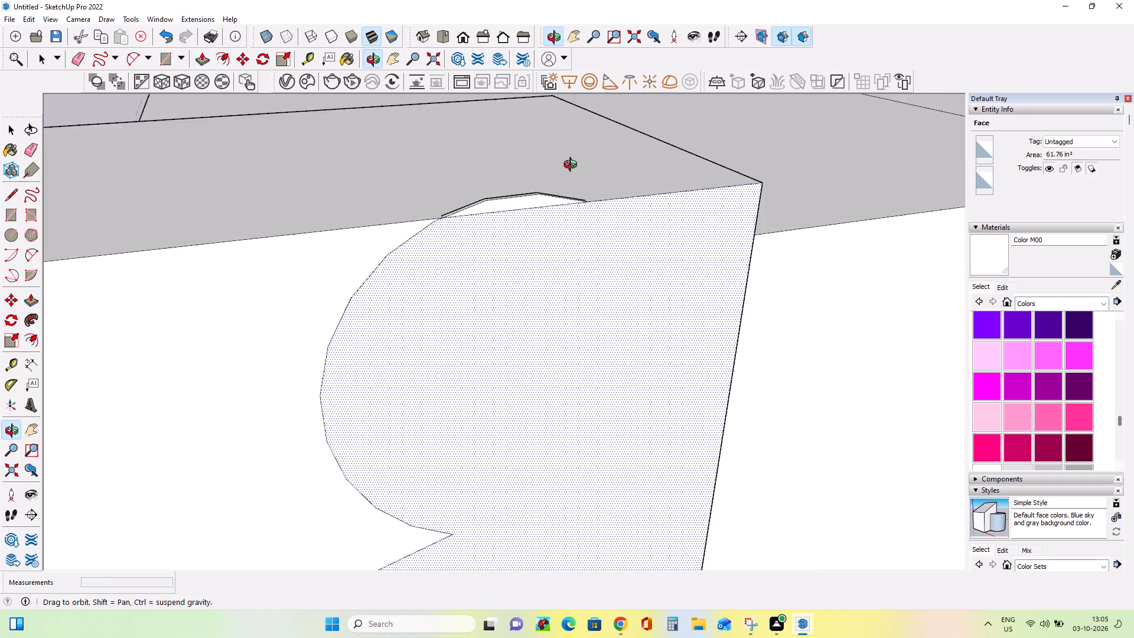
{"action": "middle_click_drag", "start_coordinate": [573, 166], "coordinate": [585, 149]}
{"action": "scroll", "coordinate": [647, 272], "scroll_direction": "down", "scroll_amount": 6}
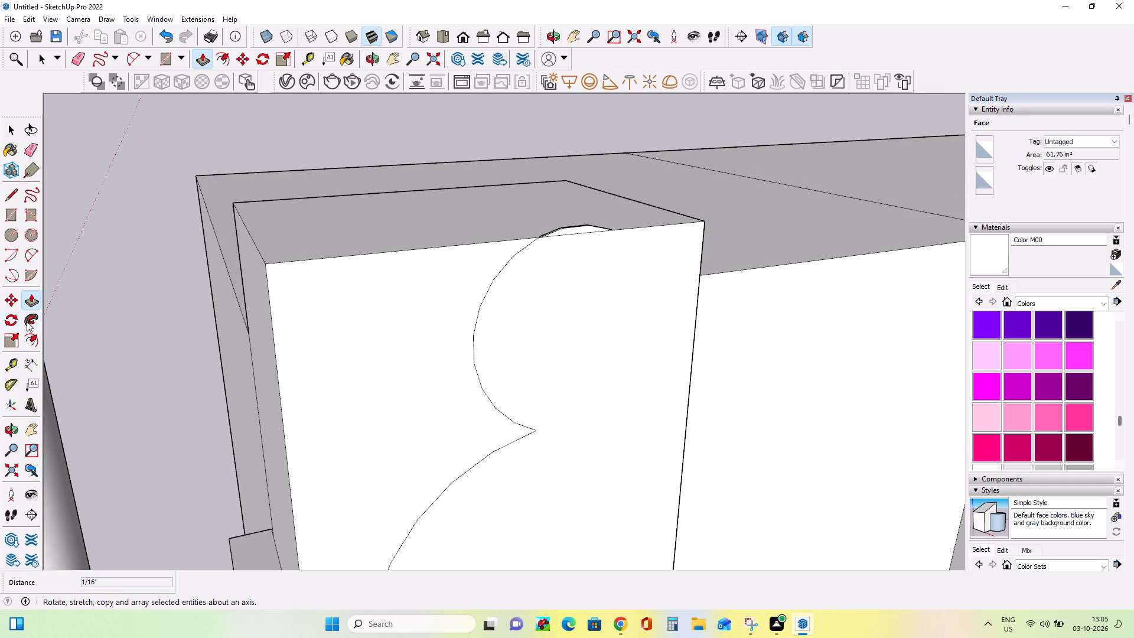
{"action": "left_click", "coordinate": [28, 147]}
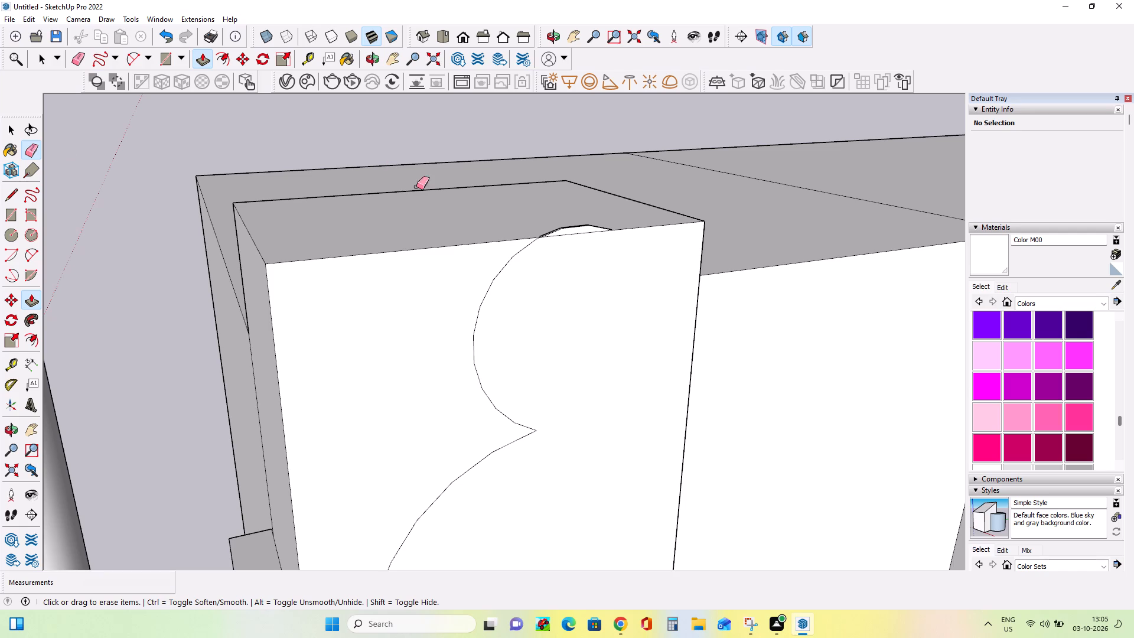
{"action": "left_click", "coordinate": [578, 232]}
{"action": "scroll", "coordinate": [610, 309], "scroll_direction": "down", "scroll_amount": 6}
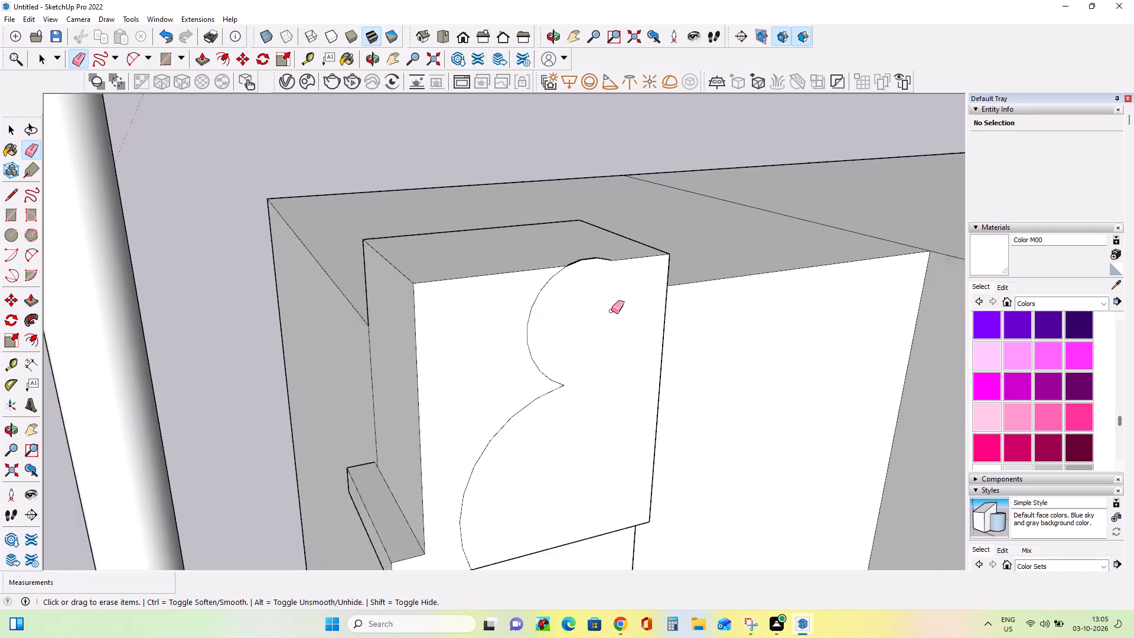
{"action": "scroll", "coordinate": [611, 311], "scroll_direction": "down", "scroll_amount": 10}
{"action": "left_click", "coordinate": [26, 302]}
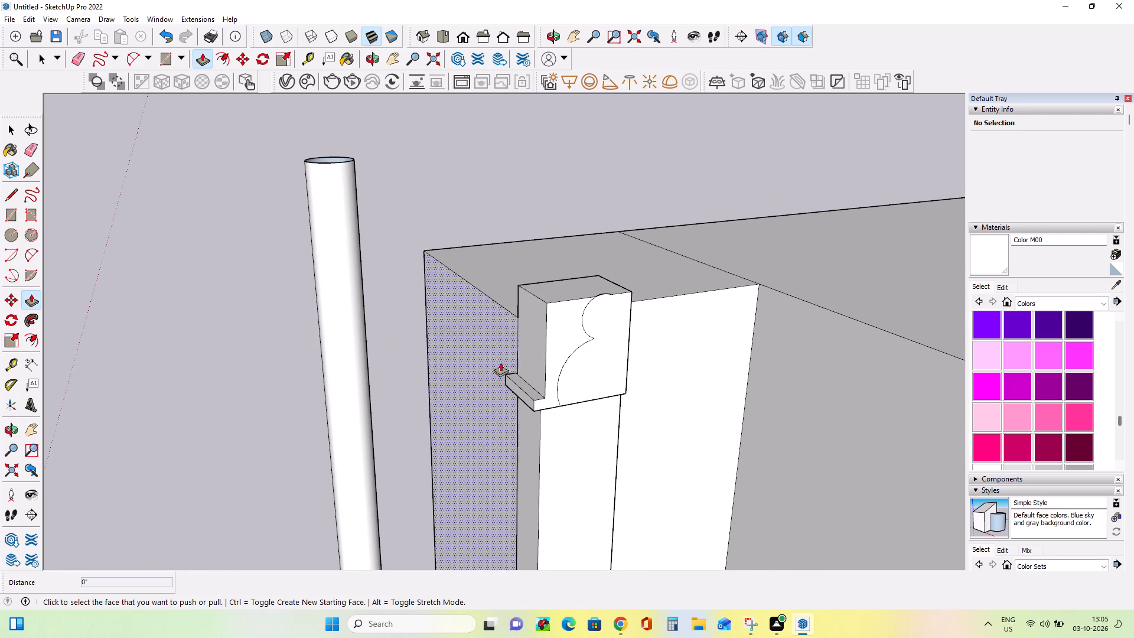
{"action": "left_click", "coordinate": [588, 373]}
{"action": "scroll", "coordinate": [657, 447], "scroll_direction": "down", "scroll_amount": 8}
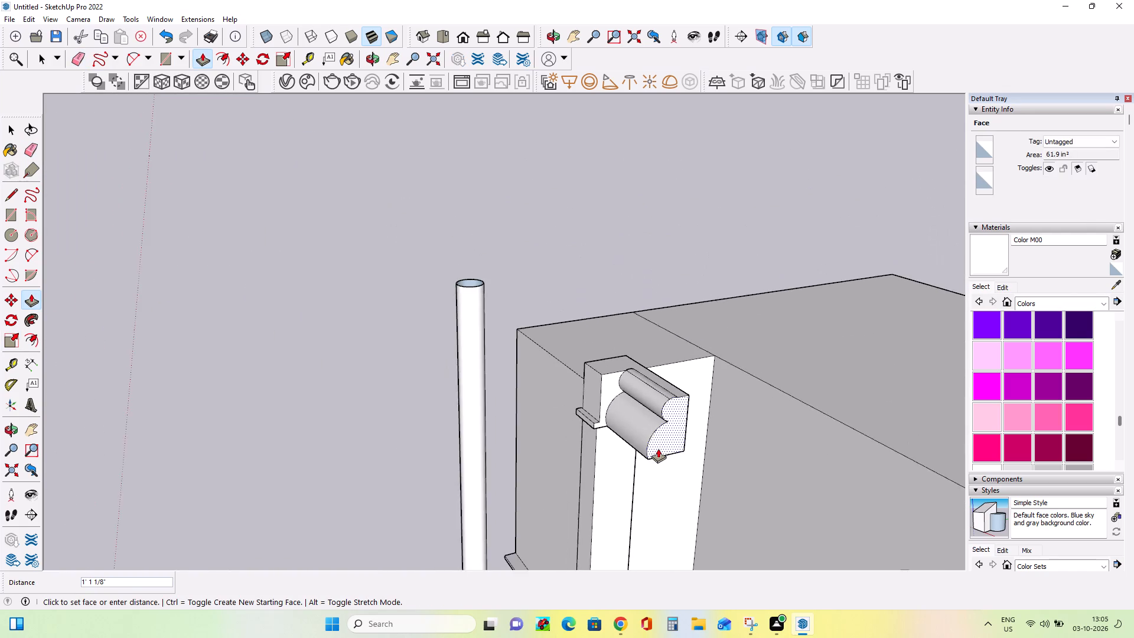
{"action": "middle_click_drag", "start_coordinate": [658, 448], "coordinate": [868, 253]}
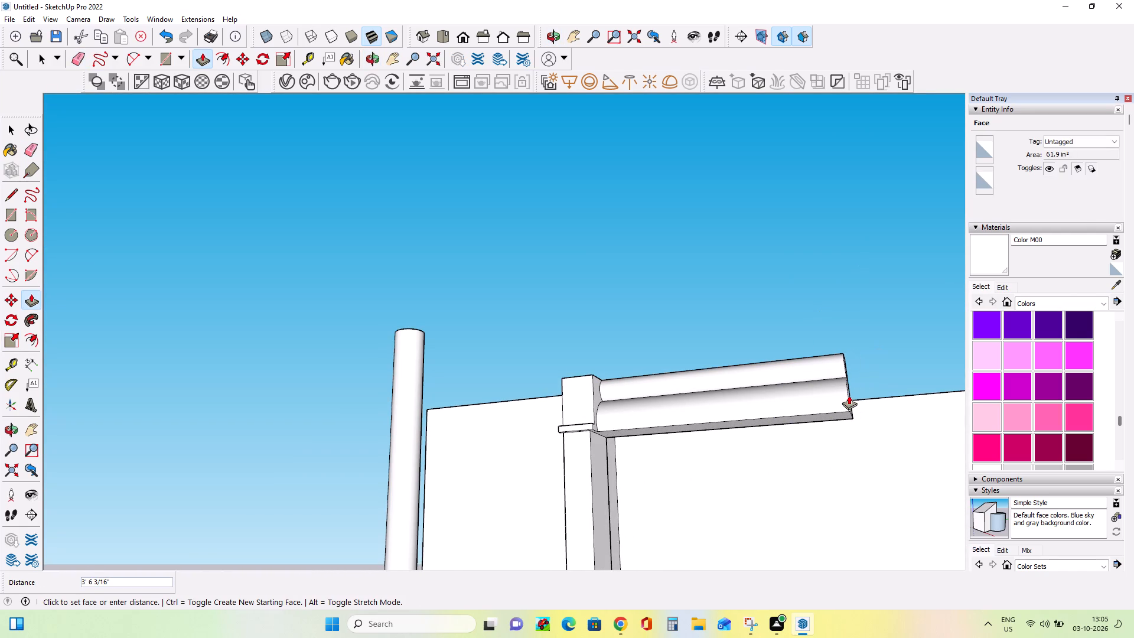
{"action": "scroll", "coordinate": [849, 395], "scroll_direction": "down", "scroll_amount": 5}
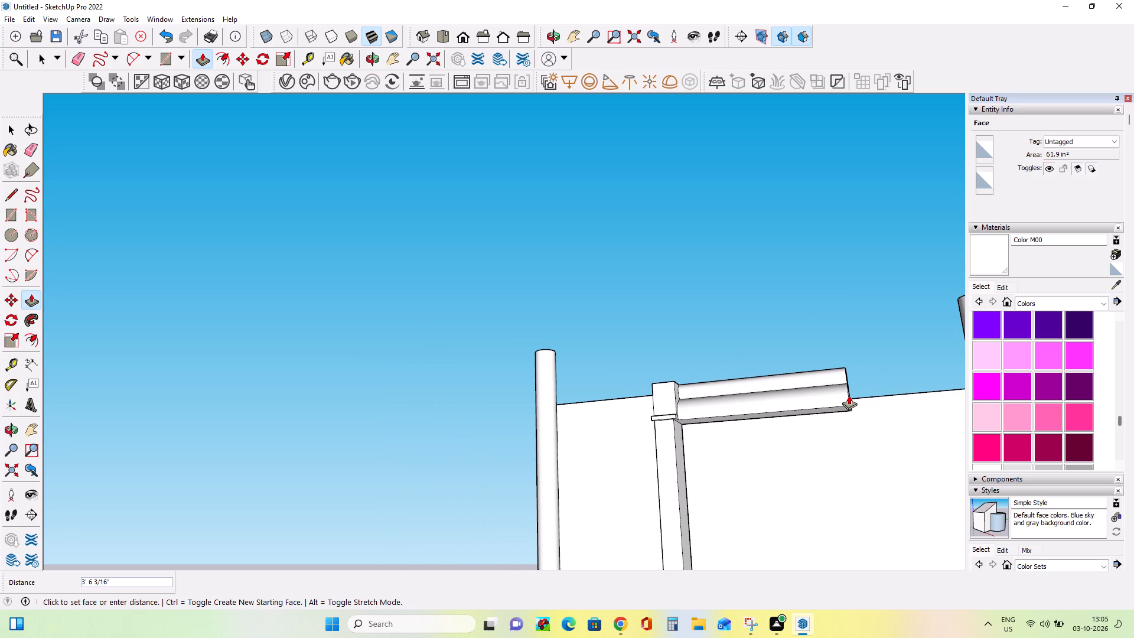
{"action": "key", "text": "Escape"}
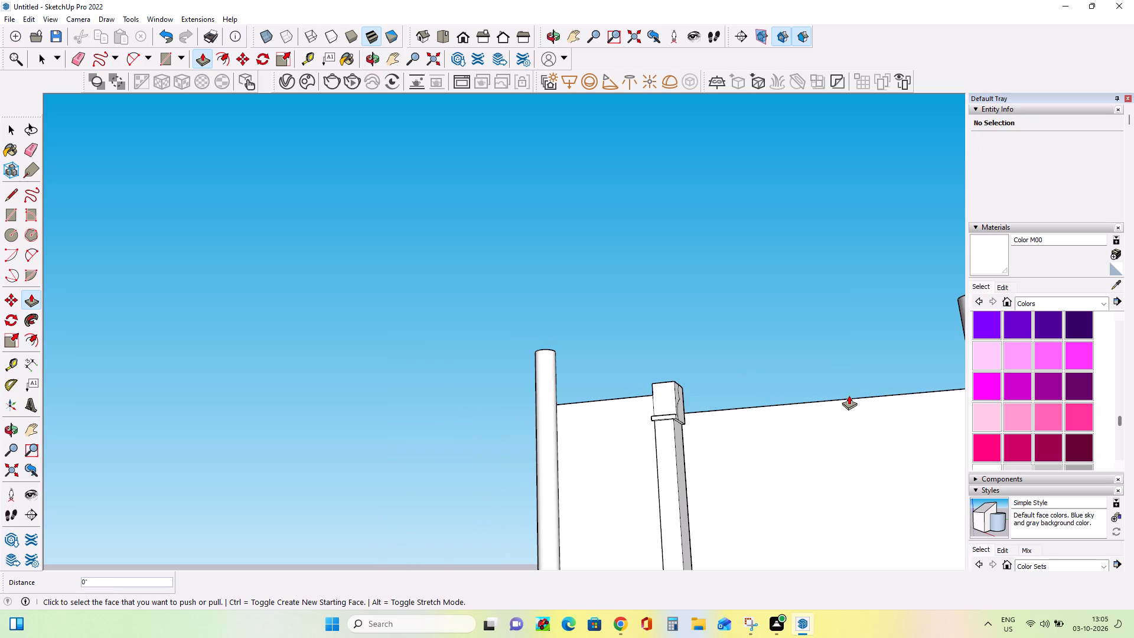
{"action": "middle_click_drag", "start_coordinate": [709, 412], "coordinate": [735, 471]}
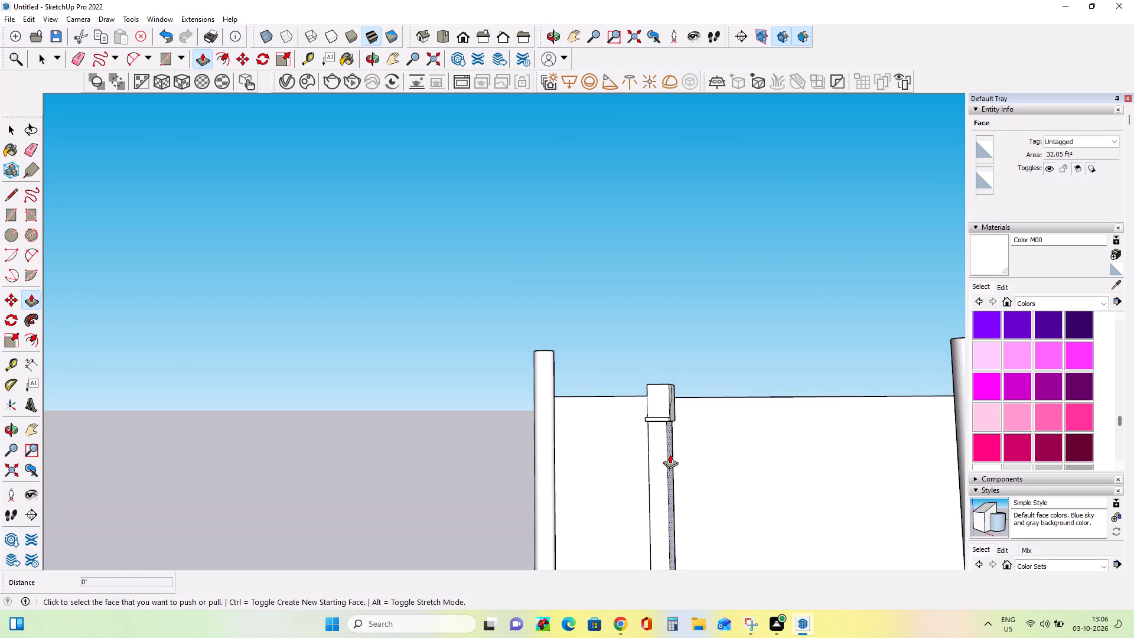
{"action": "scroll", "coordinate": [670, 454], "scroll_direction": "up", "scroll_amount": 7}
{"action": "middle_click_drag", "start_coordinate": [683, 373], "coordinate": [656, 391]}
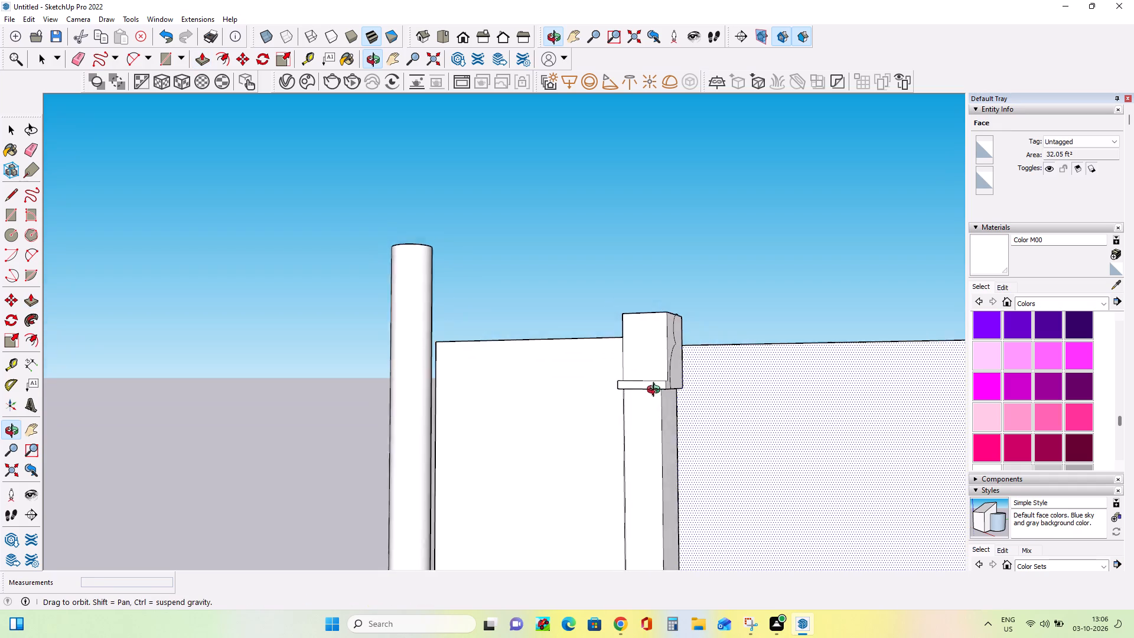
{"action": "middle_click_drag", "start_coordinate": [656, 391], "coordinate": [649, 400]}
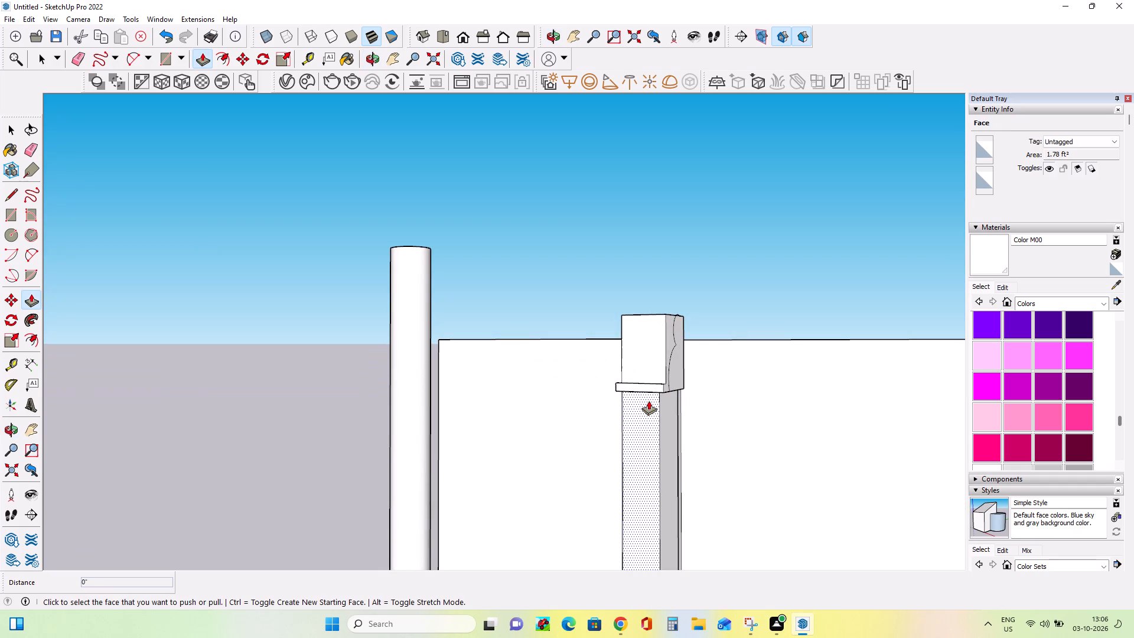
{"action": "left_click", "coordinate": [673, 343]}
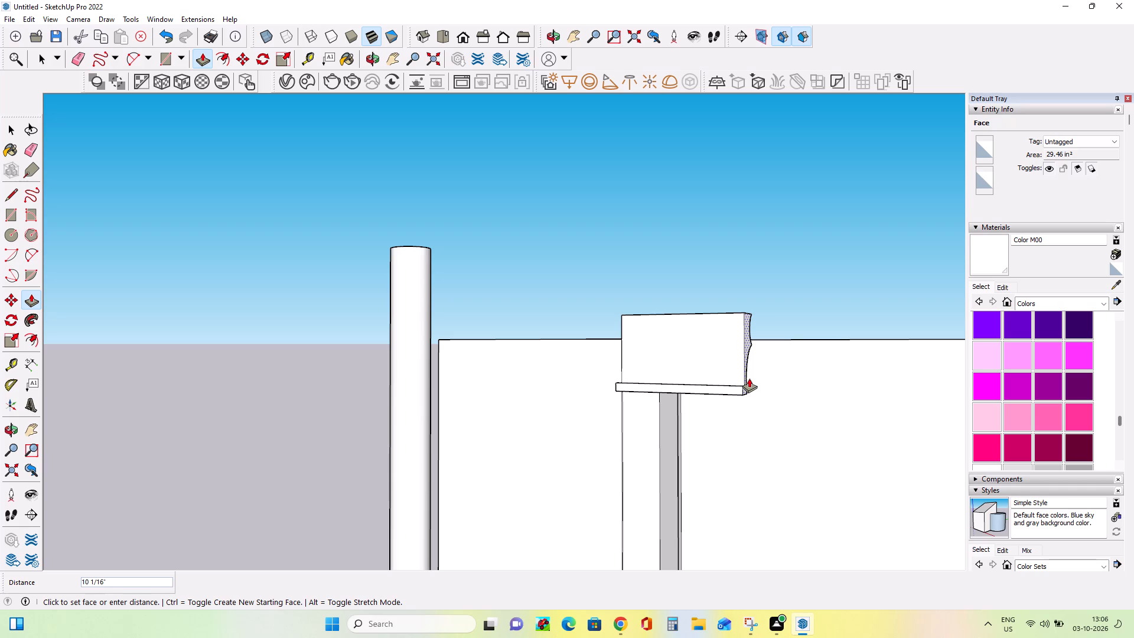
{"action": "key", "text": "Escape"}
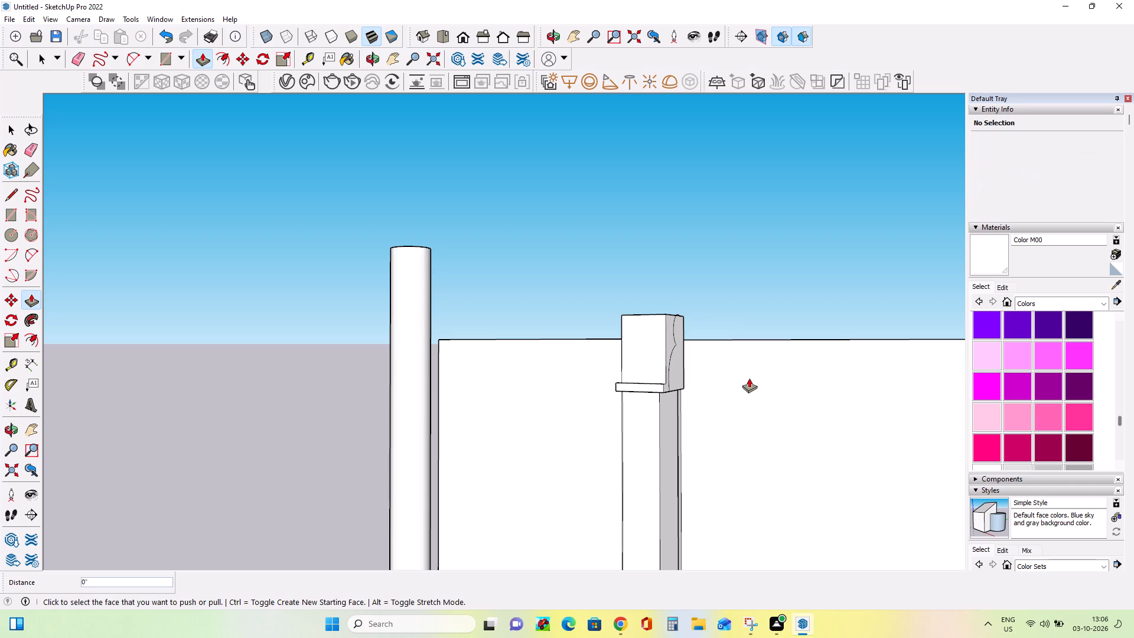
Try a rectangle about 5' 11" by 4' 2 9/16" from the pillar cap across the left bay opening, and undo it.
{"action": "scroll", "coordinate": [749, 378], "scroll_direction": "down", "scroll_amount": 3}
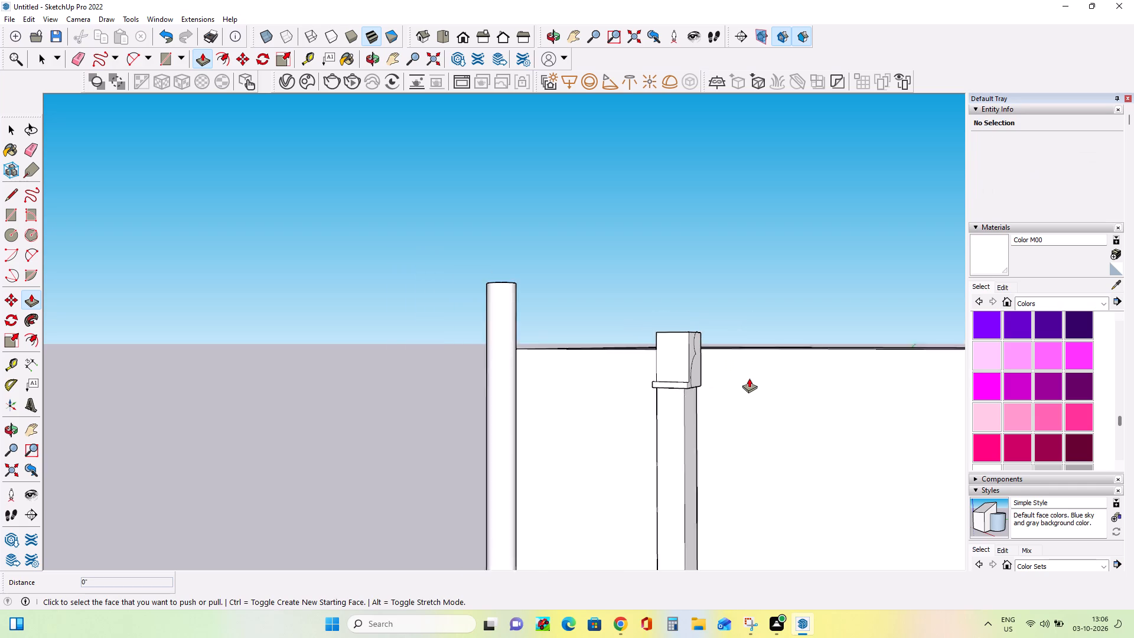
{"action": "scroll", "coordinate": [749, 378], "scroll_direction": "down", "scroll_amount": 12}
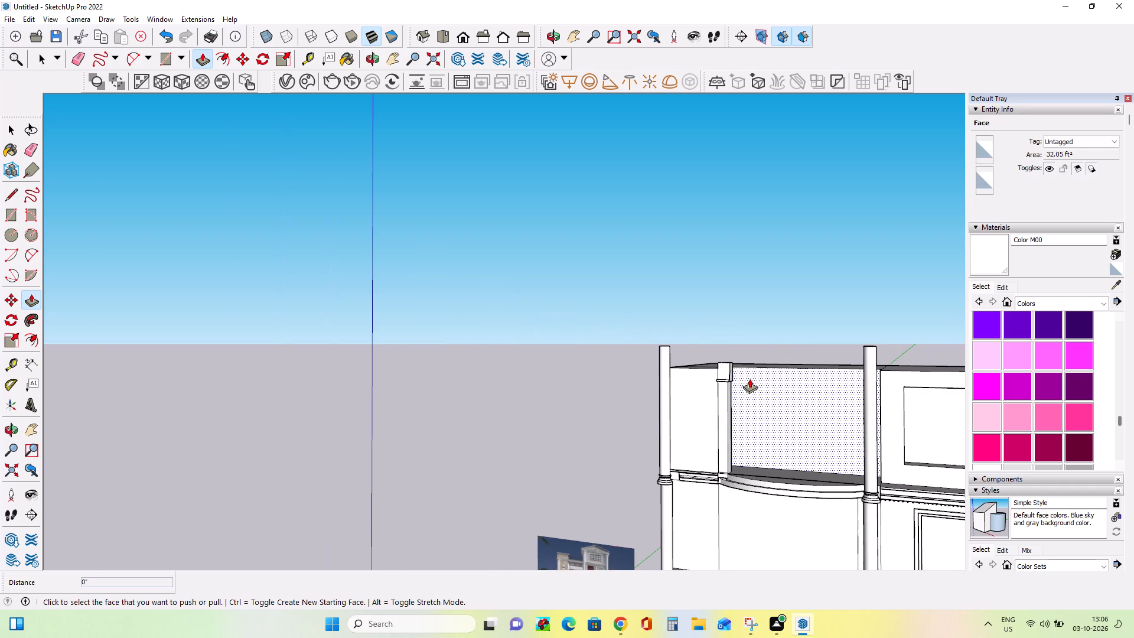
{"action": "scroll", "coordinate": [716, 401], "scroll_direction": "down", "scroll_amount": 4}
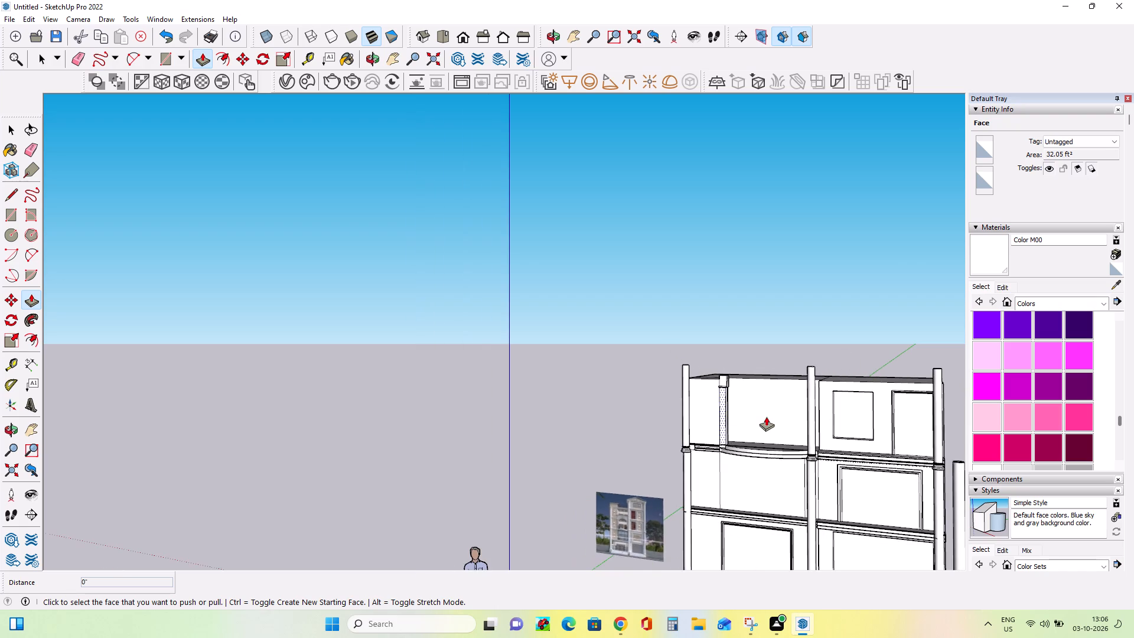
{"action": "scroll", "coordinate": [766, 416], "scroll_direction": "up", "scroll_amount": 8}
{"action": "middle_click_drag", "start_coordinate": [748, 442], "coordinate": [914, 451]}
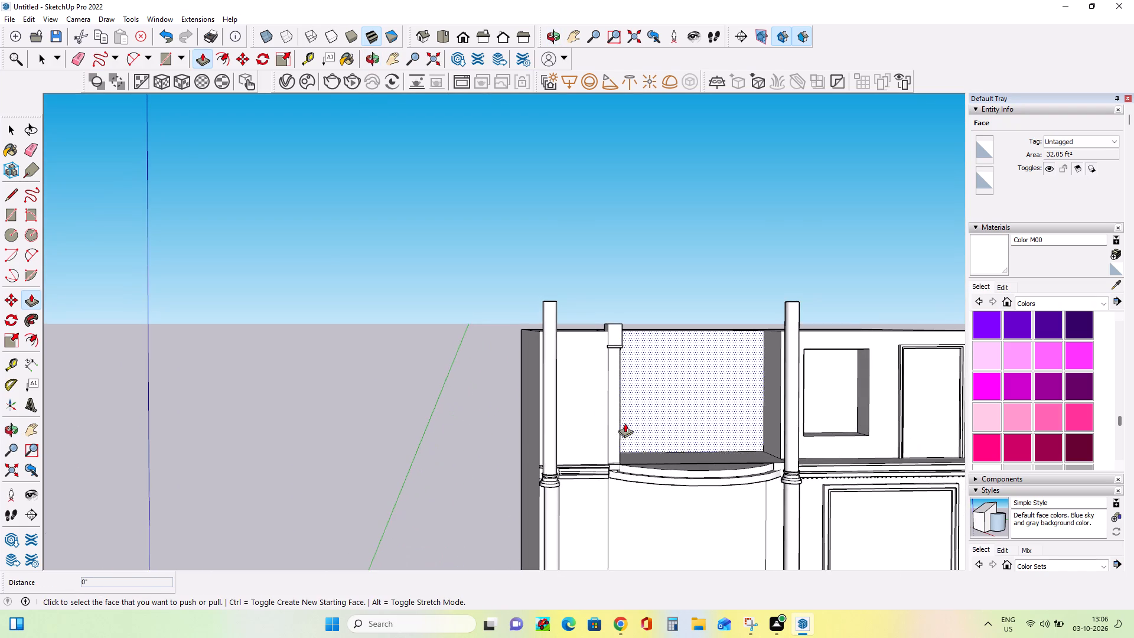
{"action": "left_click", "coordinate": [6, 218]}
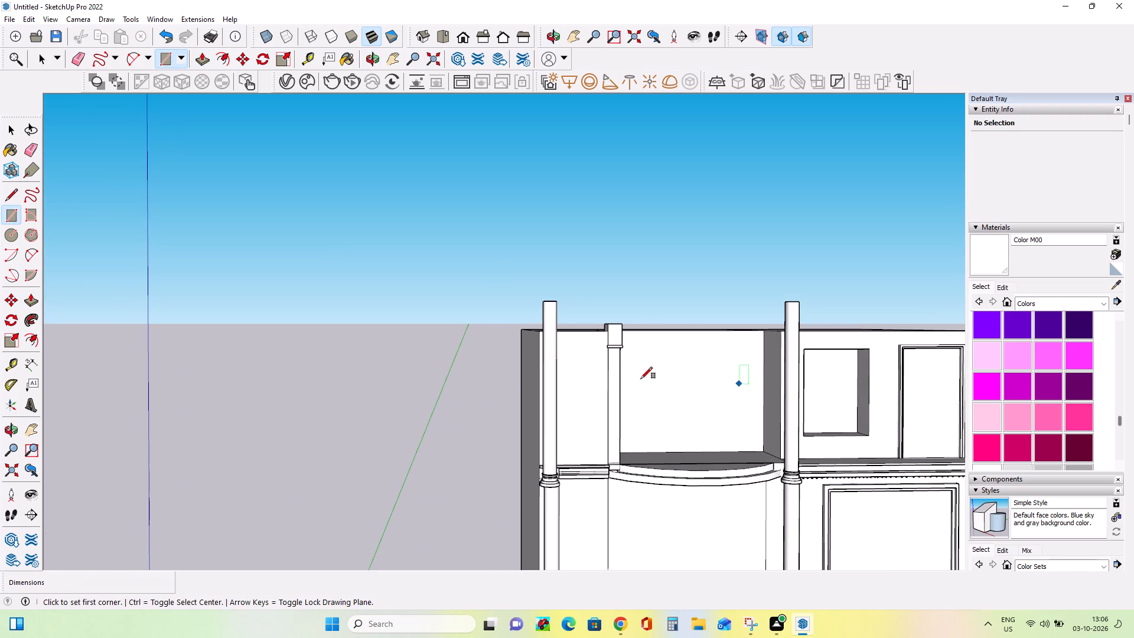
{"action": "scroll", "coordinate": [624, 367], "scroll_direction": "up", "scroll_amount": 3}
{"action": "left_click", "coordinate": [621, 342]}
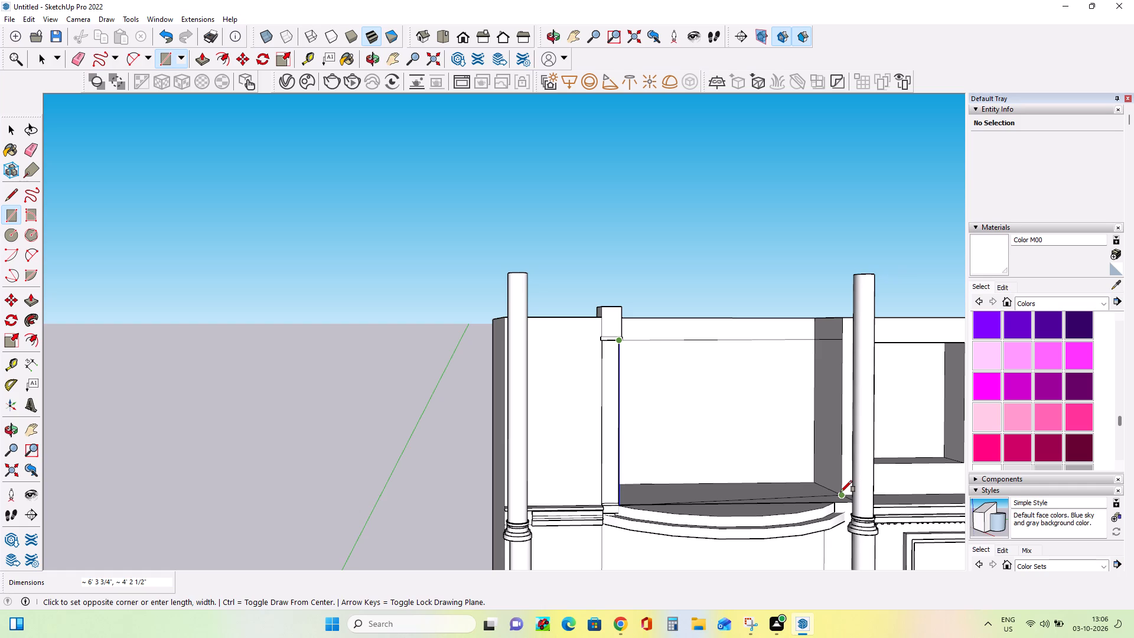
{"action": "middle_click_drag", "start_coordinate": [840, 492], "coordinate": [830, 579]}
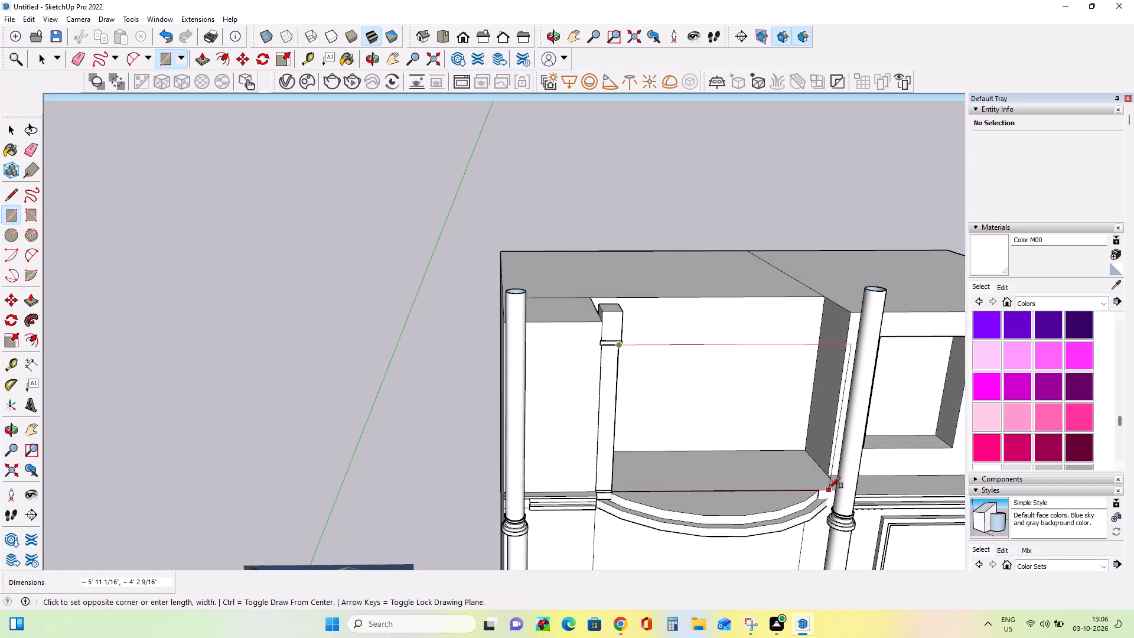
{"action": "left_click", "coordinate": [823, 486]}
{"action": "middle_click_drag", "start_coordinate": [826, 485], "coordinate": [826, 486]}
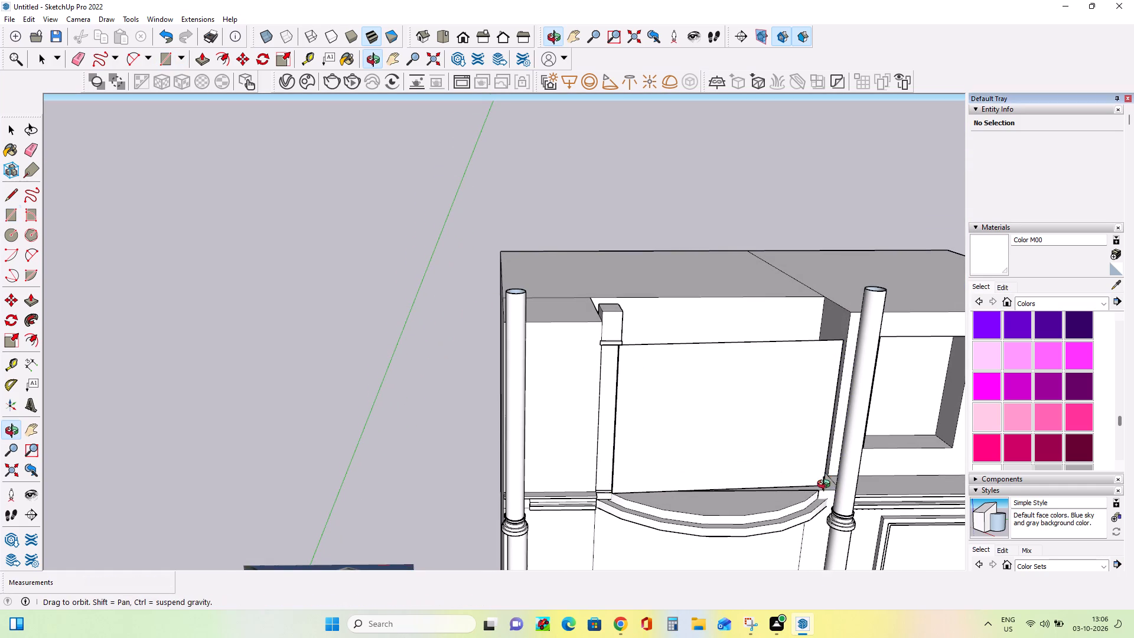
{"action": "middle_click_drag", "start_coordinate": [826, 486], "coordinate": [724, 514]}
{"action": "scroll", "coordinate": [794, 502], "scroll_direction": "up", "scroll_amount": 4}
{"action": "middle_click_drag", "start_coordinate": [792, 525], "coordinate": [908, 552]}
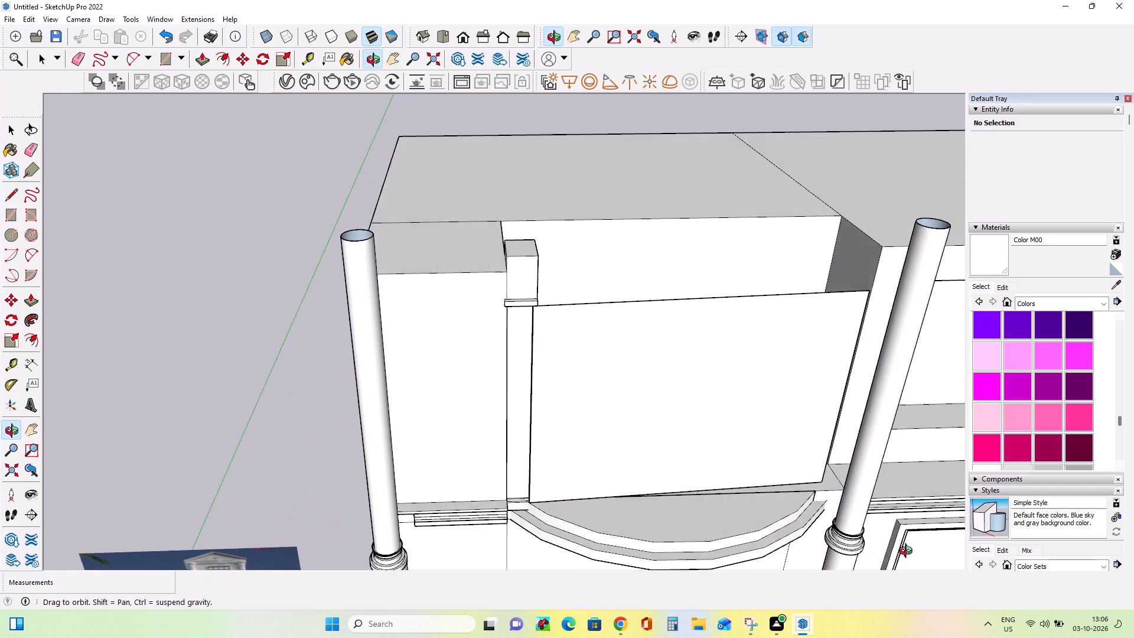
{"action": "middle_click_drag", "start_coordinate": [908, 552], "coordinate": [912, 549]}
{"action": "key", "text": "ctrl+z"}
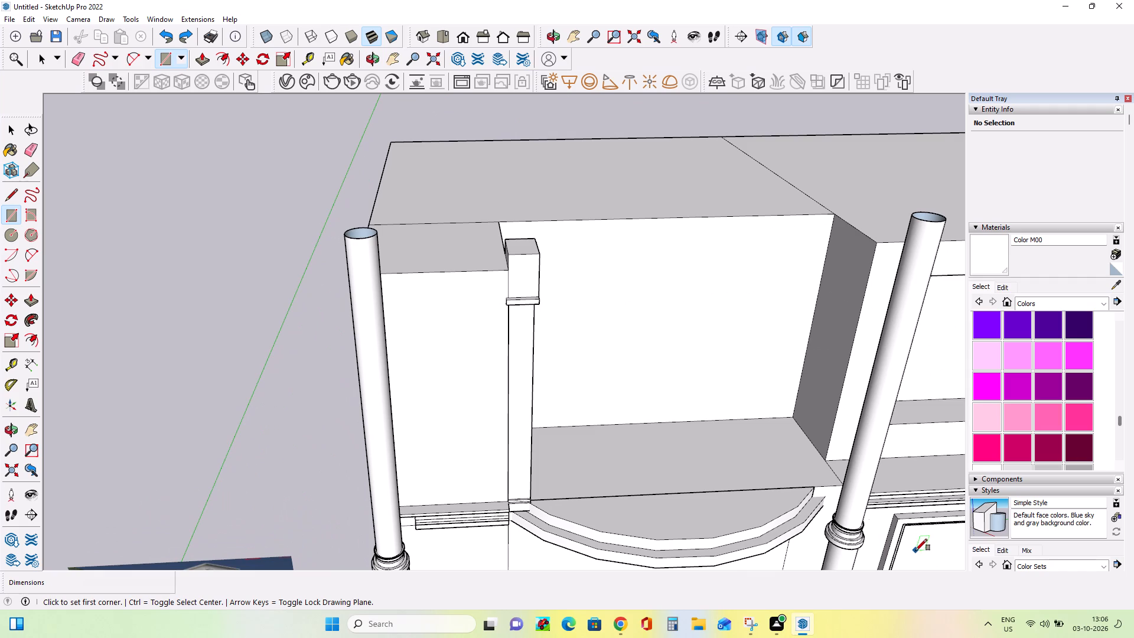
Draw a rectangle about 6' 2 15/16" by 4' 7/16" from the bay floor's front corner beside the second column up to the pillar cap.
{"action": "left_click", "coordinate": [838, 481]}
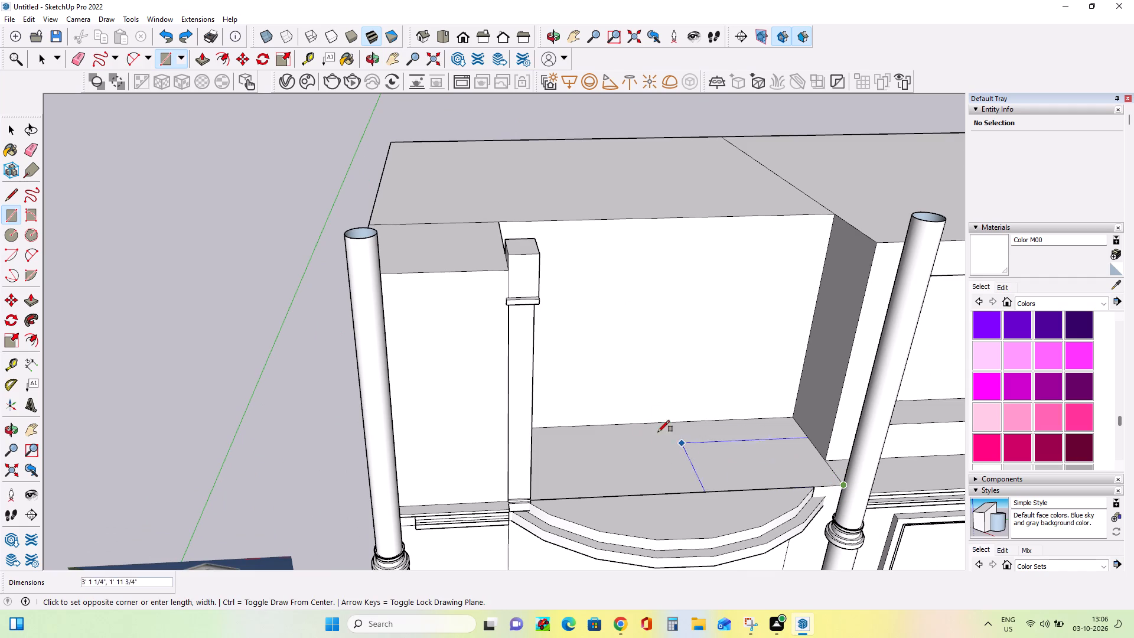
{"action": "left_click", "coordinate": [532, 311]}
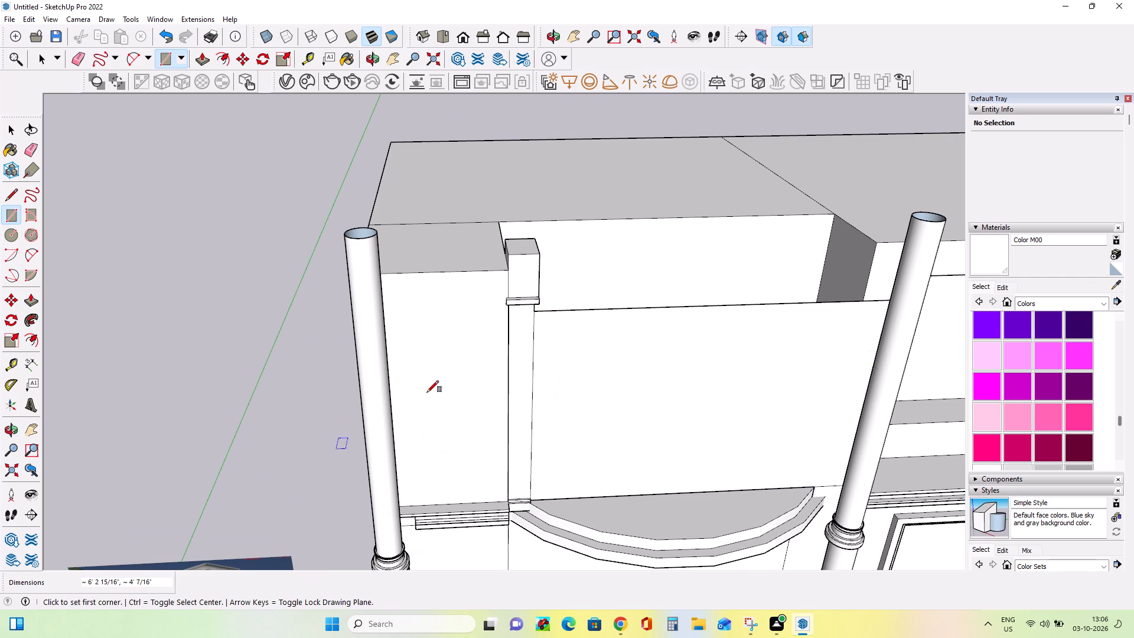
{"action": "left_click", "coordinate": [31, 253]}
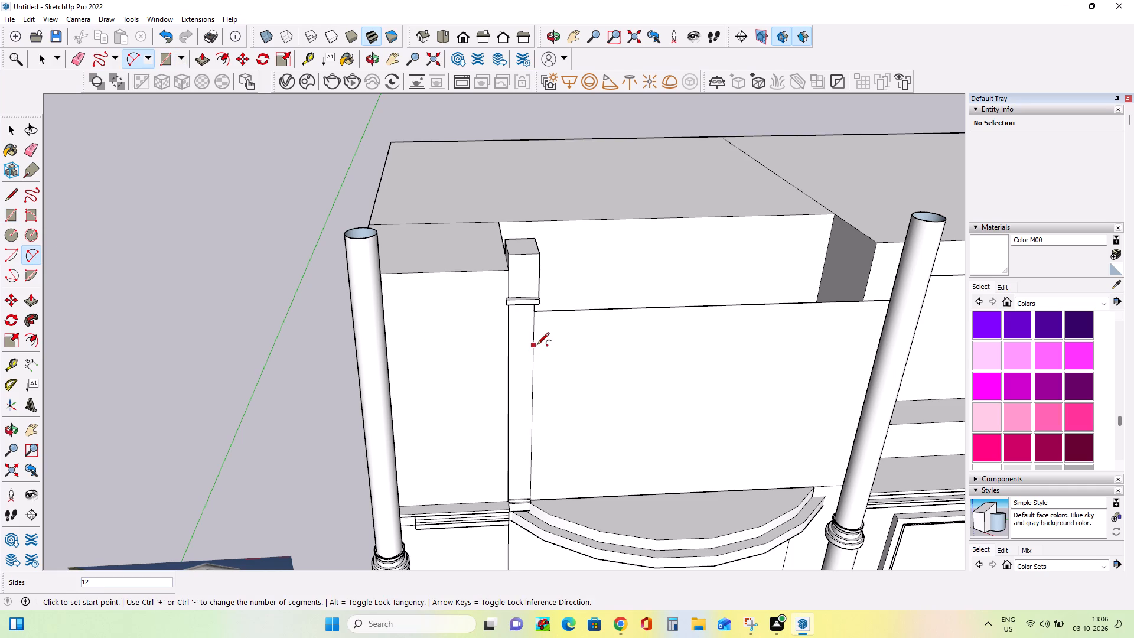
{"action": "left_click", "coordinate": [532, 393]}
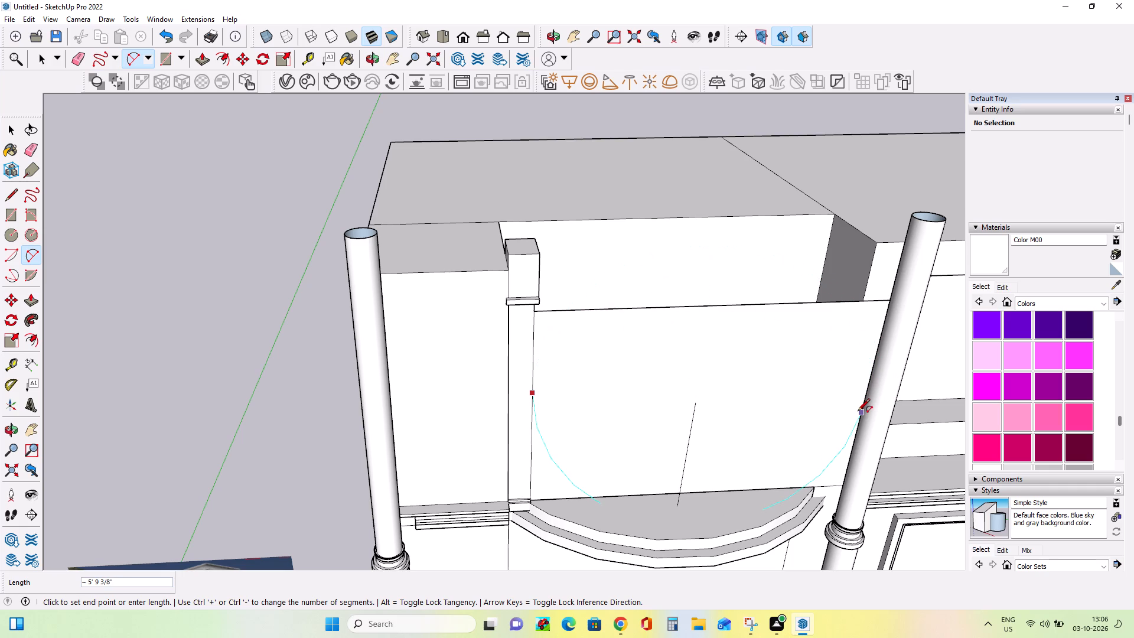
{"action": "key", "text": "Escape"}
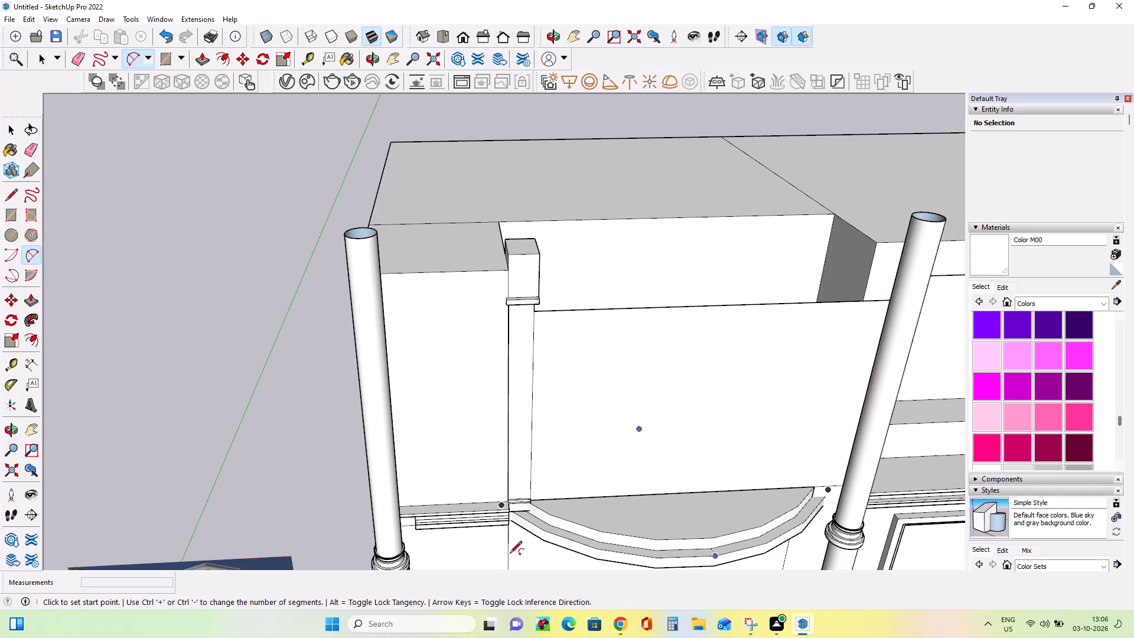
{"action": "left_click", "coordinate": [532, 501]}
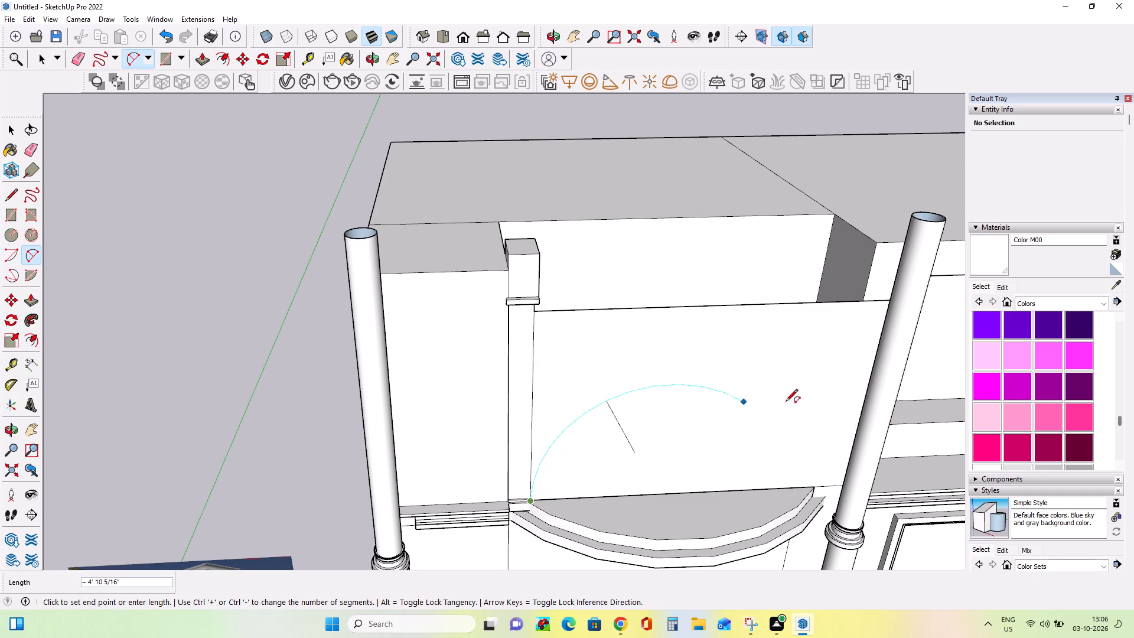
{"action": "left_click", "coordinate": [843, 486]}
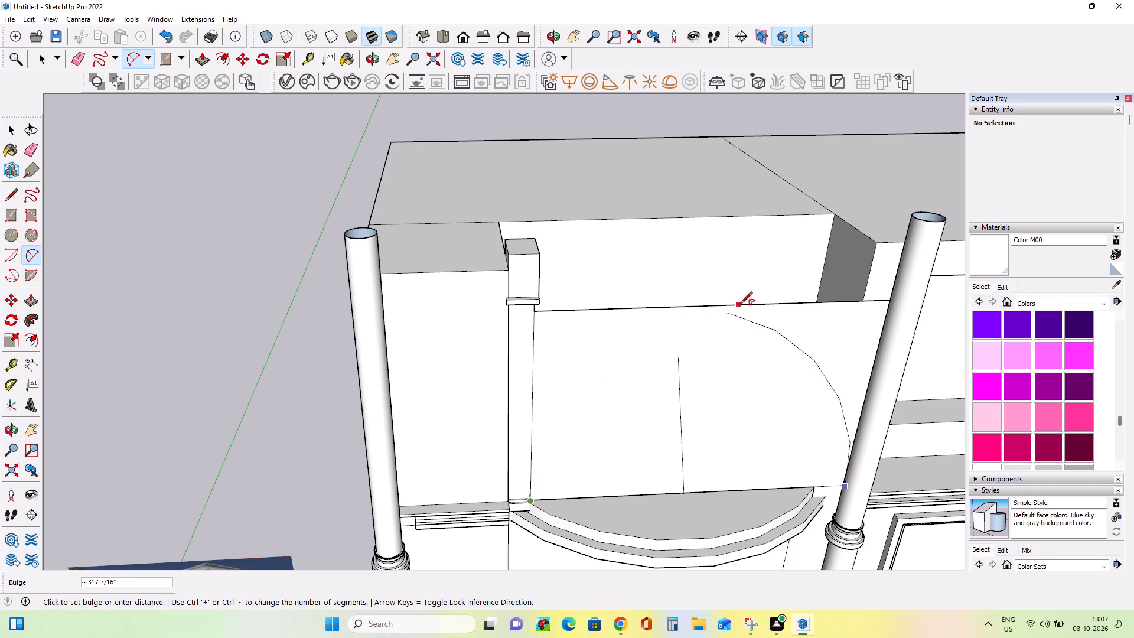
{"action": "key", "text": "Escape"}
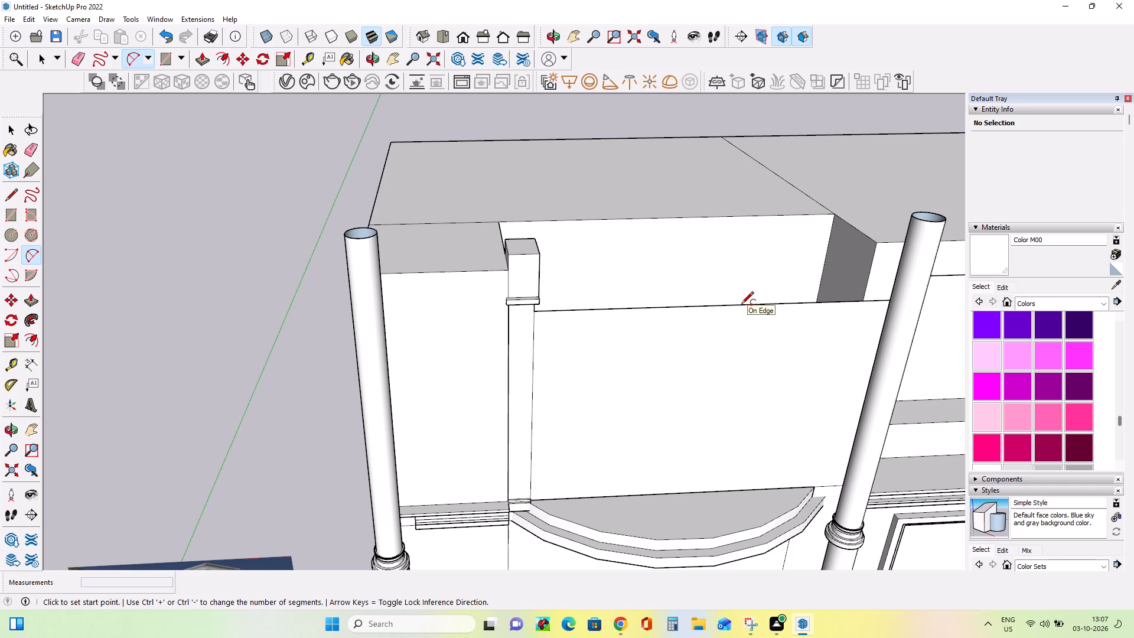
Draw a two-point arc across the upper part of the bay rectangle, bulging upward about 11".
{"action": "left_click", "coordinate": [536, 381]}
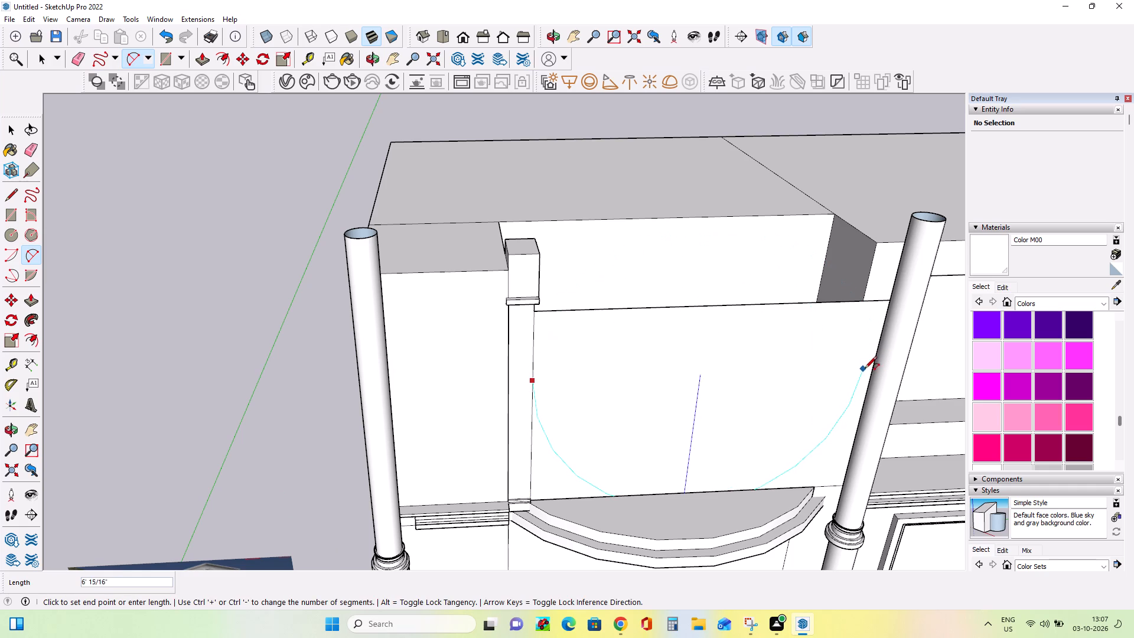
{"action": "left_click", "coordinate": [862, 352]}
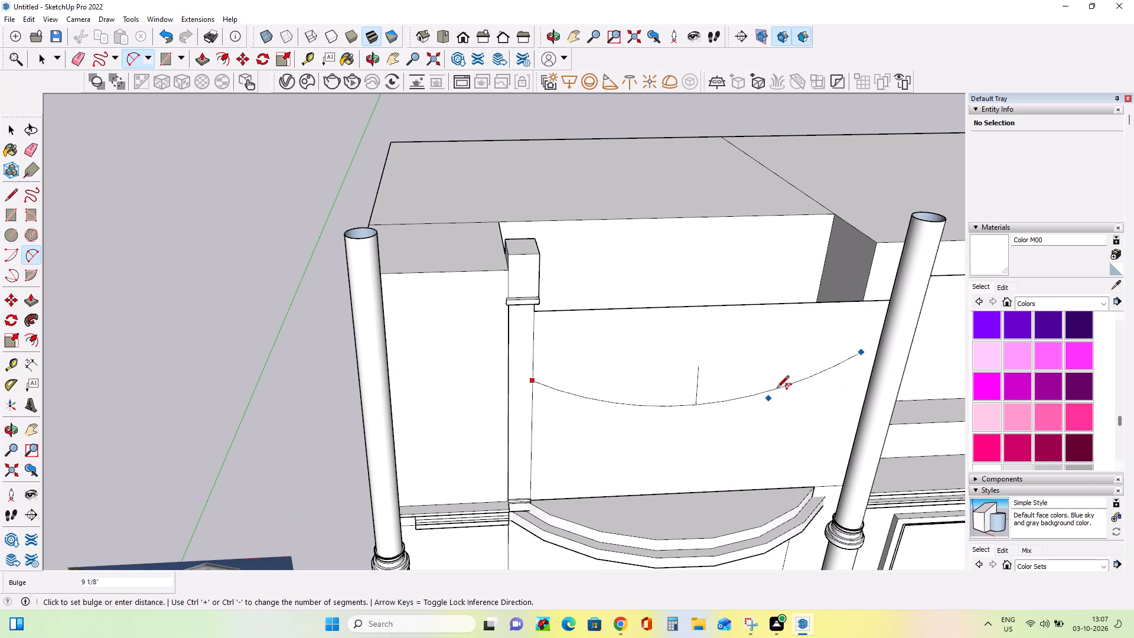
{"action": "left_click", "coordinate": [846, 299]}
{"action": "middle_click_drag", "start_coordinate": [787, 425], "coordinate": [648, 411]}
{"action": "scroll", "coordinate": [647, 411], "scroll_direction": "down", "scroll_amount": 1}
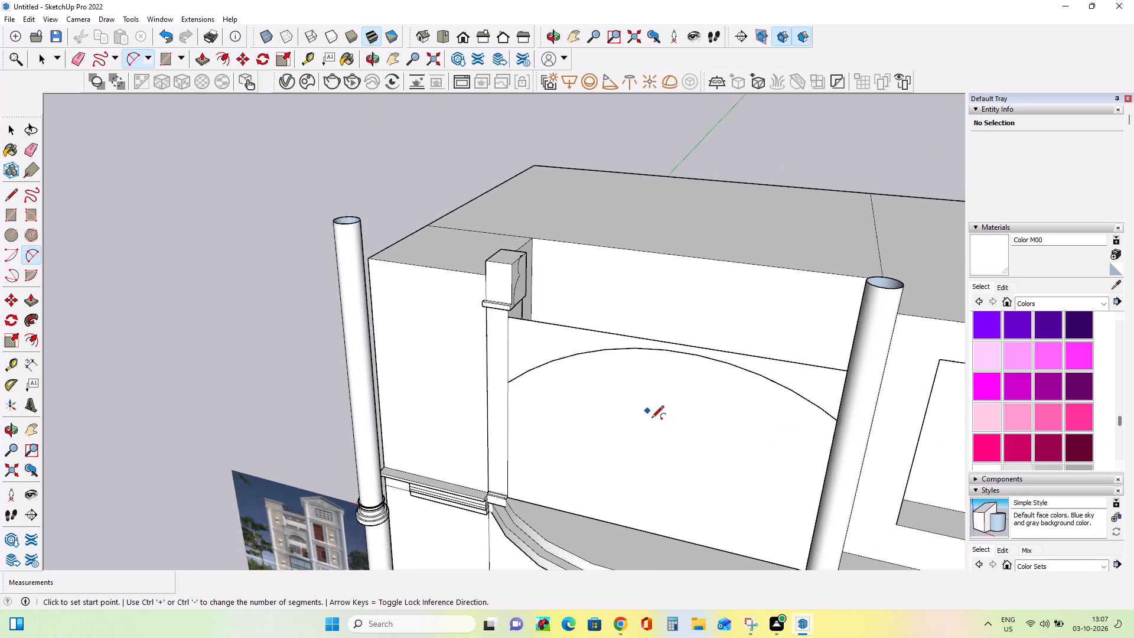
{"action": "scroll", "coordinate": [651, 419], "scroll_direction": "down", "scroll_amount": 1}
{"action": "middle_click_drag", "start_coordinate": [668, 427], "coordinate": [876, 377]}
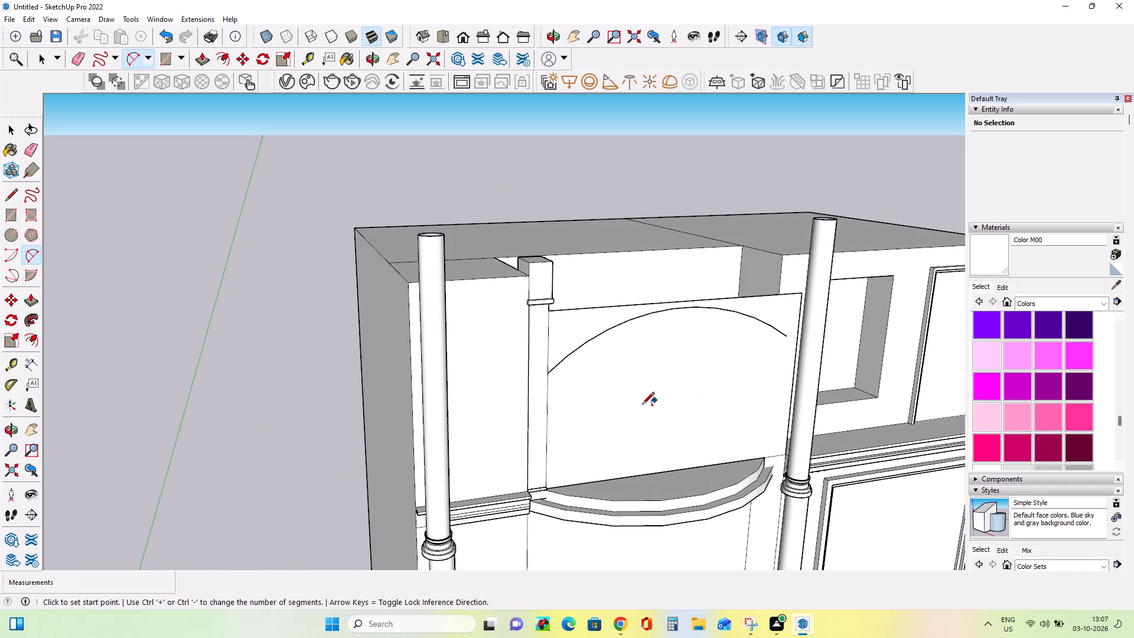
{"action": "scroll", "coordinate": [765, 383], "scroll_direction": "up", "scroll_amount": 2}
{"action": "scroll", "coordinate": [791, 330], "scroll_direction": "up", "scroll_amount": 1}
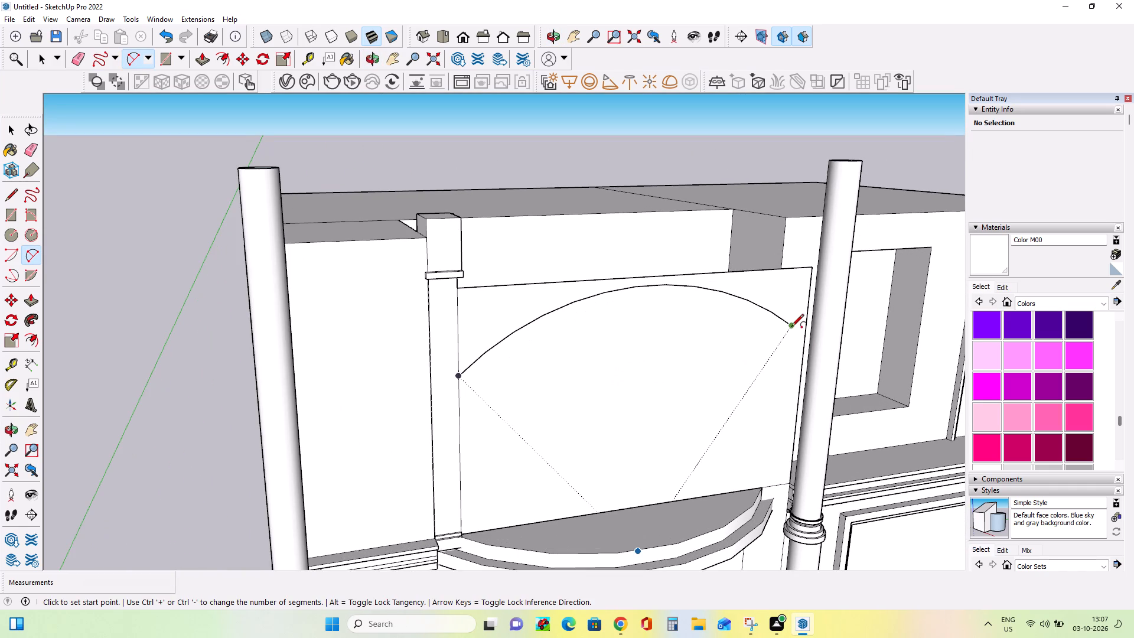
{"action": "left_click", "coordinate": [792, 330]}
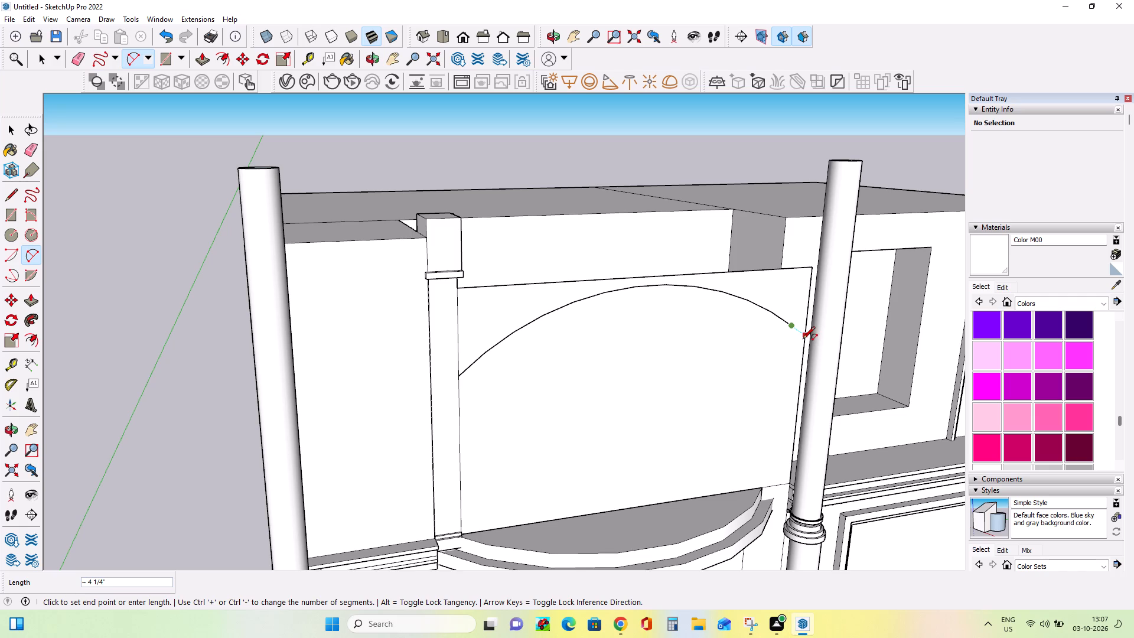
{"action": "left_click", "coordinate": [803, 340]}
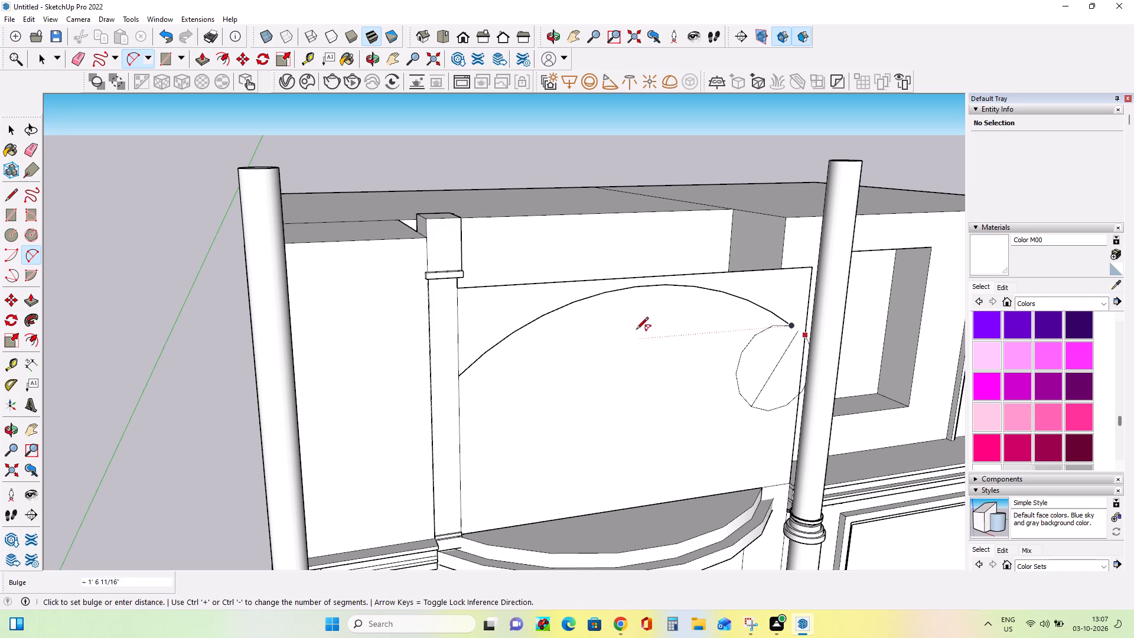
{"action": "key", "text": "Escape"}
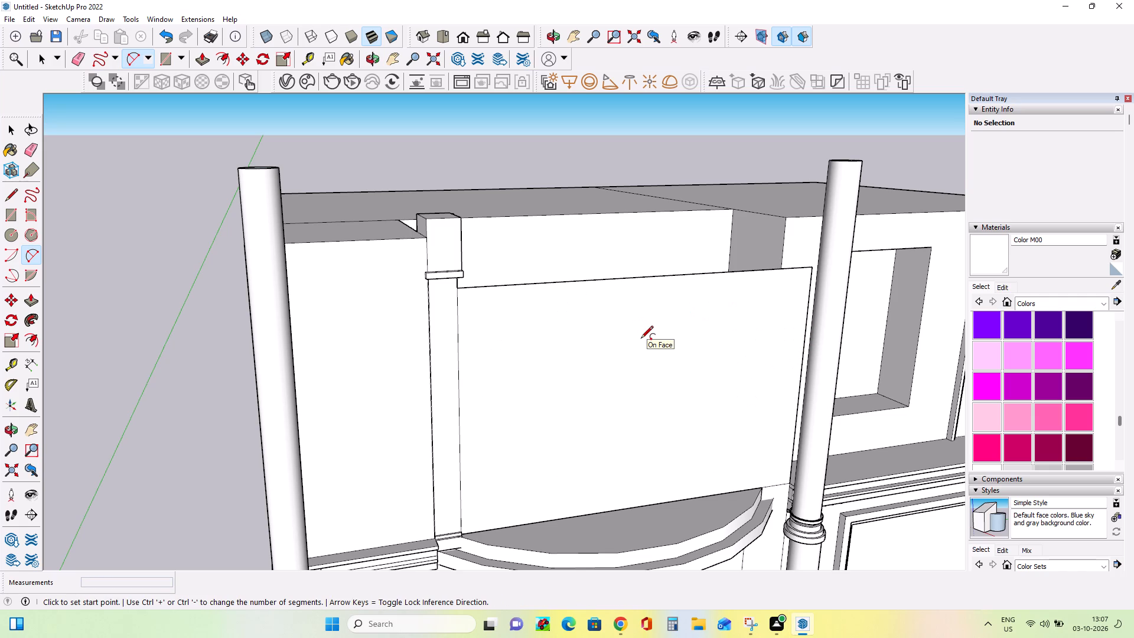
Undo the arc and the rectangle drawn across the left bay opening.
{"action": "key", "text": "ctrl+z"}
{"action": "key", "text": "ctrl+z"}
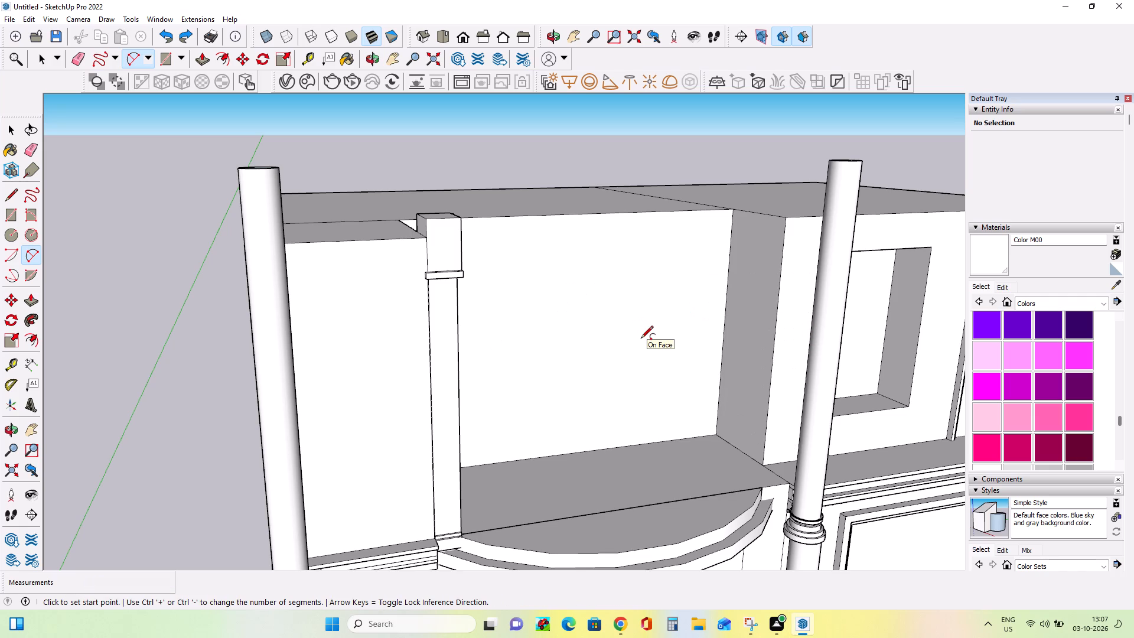
Push/pull the arc-profiled part of the pillar block's side face 5' 6 1/16" across the left bay as a molded beam.
{"action": "middle_click_drag", "start_coordinate": [555, 348], "coordinate": [373, 443]}
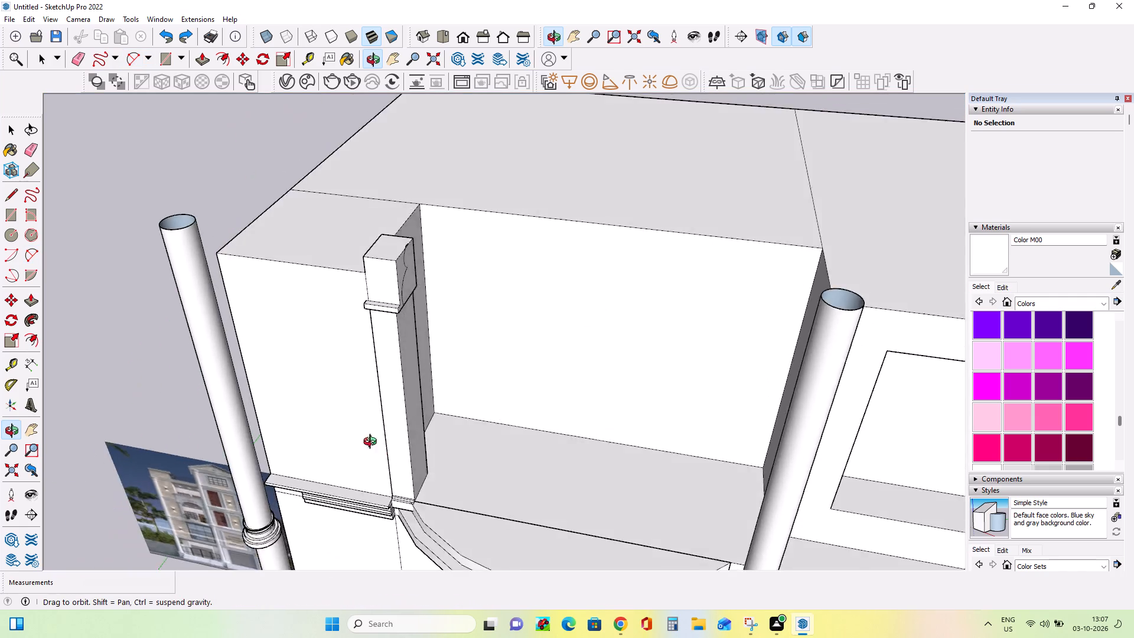
{"action": "middle_click_drag", "start_coordinate": [373, 443], "coordinate": [362, 382]}
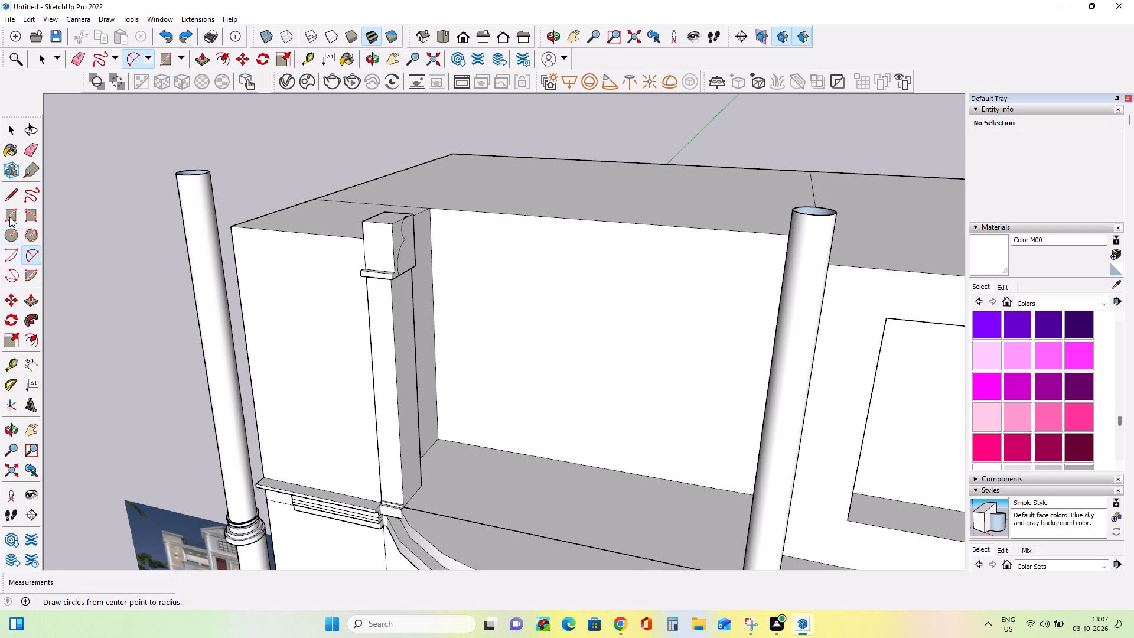
{"action": "left_click", "coordinate": [30, 294]}
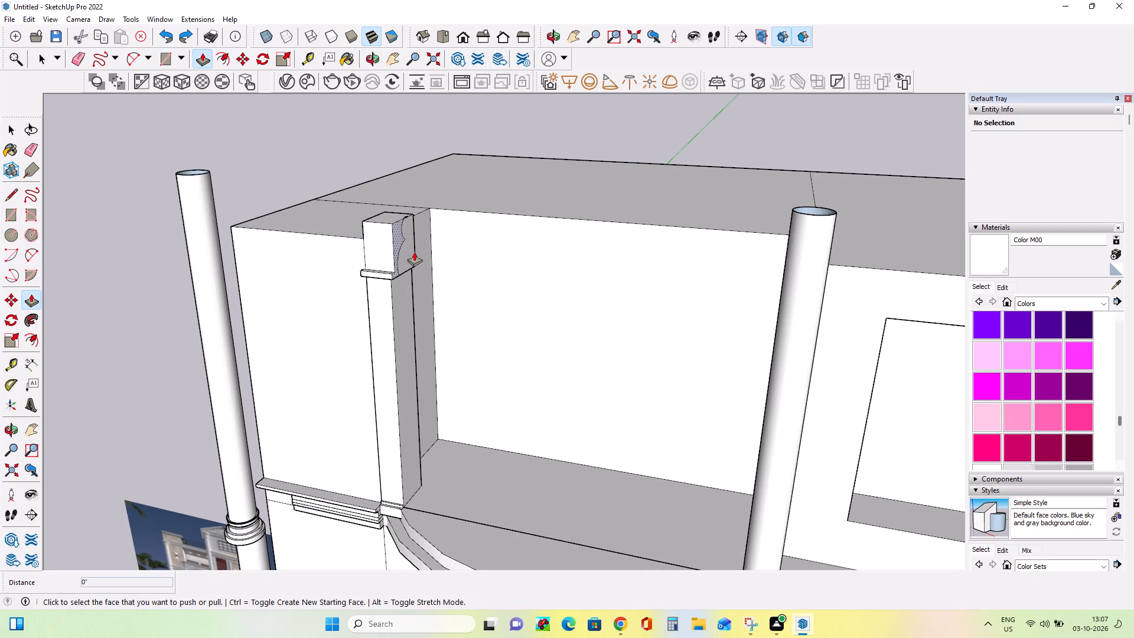
{"action": "left_click", "coordinate": [413, 252]}
{"action": "scroll", "coordinate": [774, 363], "scroll_direction": "down", "scroll_amount": 4}
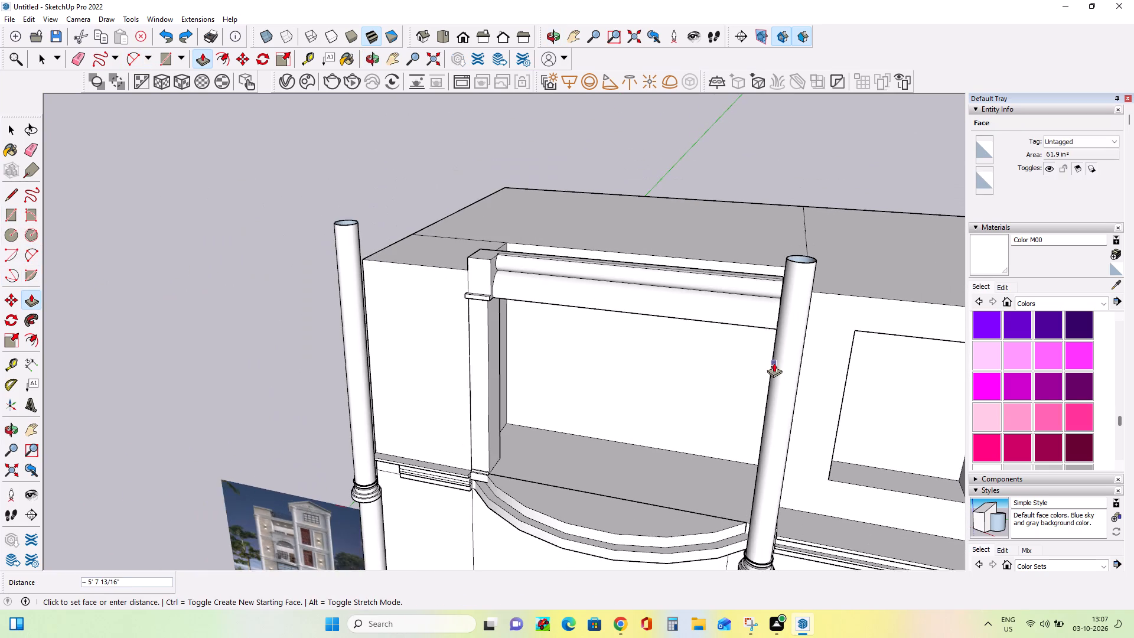
{"action": "middle_click_drag", "start_coordinate": [770, 361], "coordinate": [551, 306]}
{"action": "left_click", "coordinate": [680, 350]}
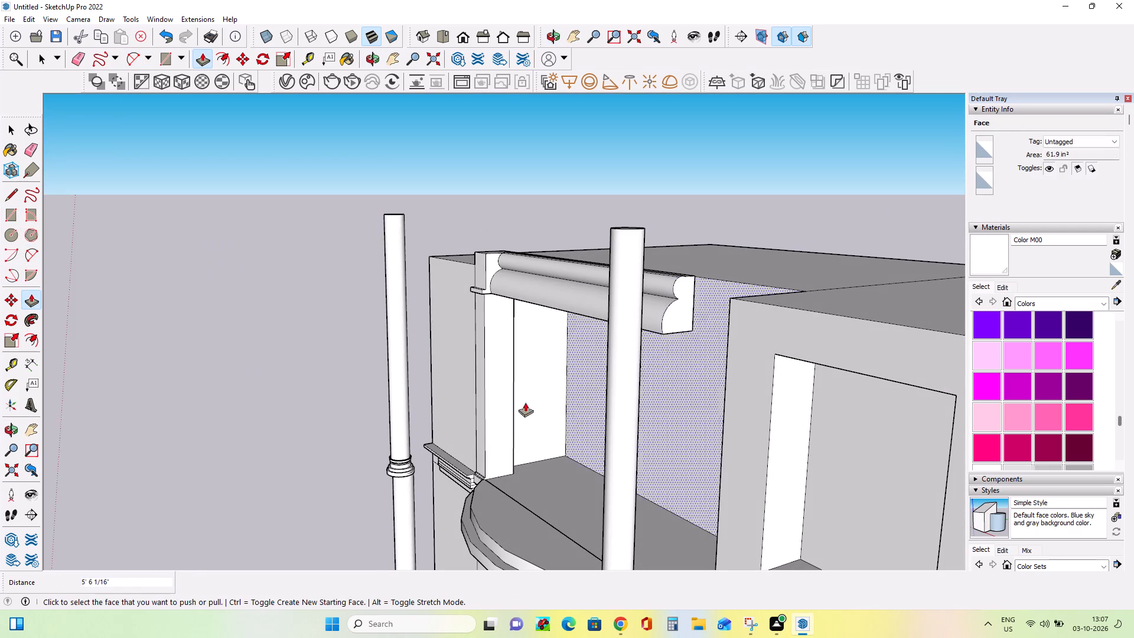
Draw a rectangle about 9 3/4" by 5 3/16" on the bay floor's front corner beside the second column.
{"action": "middle_click_drag", "start_coordinate": [455, 416], "coordinate": [693, 398]}
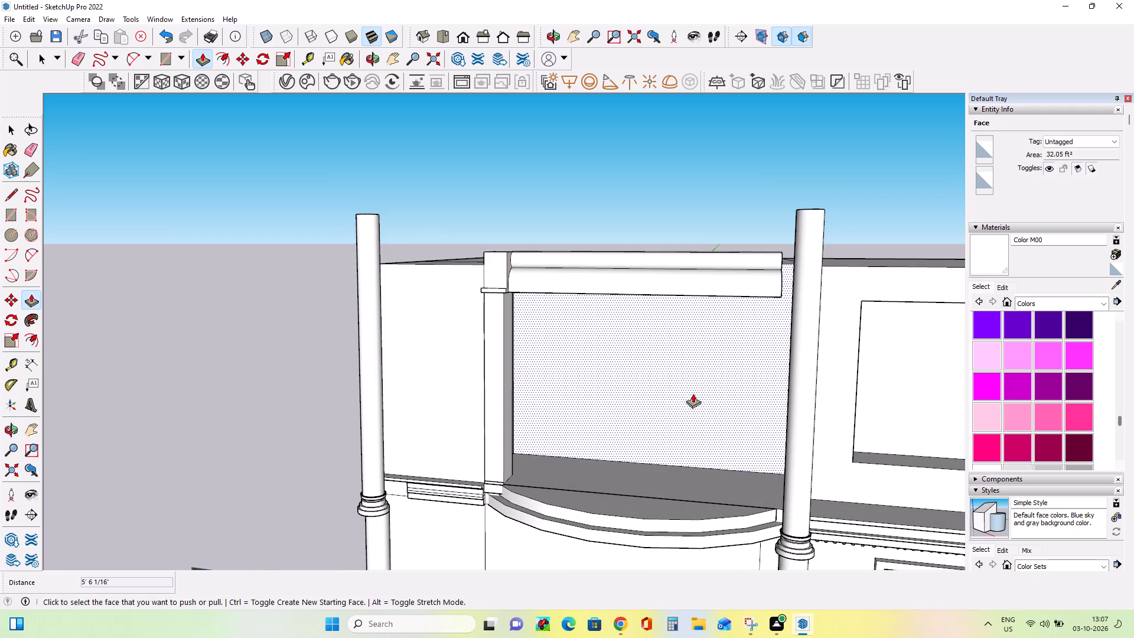
{"action": "middle_click_drag", "start_coordinate": [695, 395], "coordinate": [758, 514]}
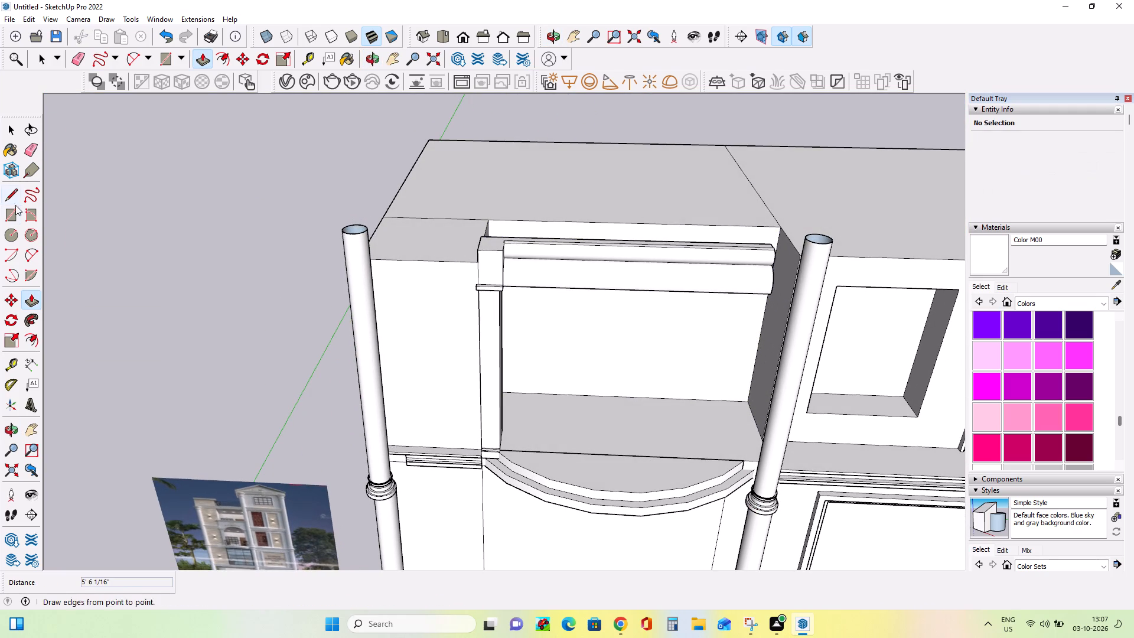
{"action": "left_click", "coordinate": [2, 223]}
{"action": "middle_click_drag", "start_coordinate": [730, 451], "coordinate": [775, 559]}
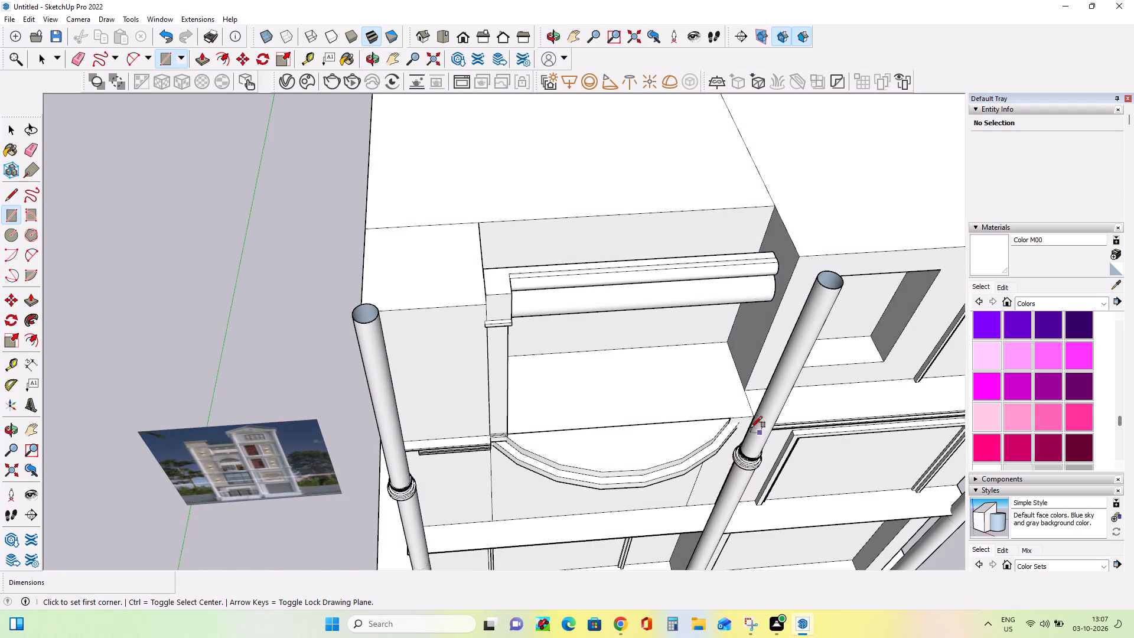
{"action": "scroll", "coordinate": [750, 428], "scroll_direction": "up", "scroll_amount": 3}
{"action": "middle_click_drag", "start_coordinate": [666, 436], "coordinate": [703, 473]}
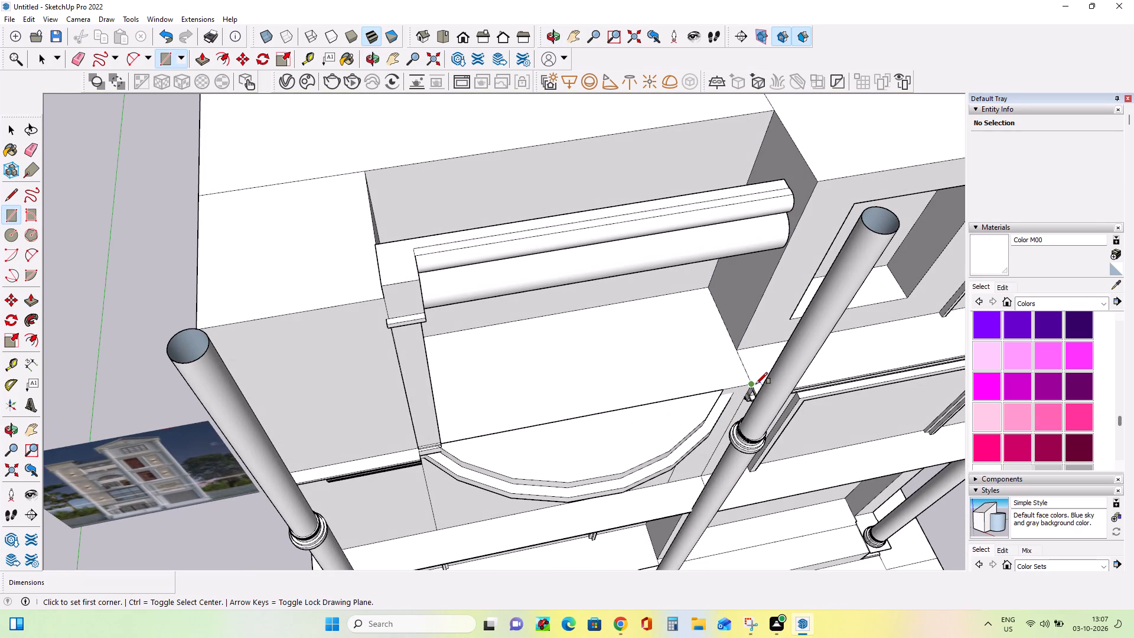
{"action": "left_click", "coordinate": [754, 384]}
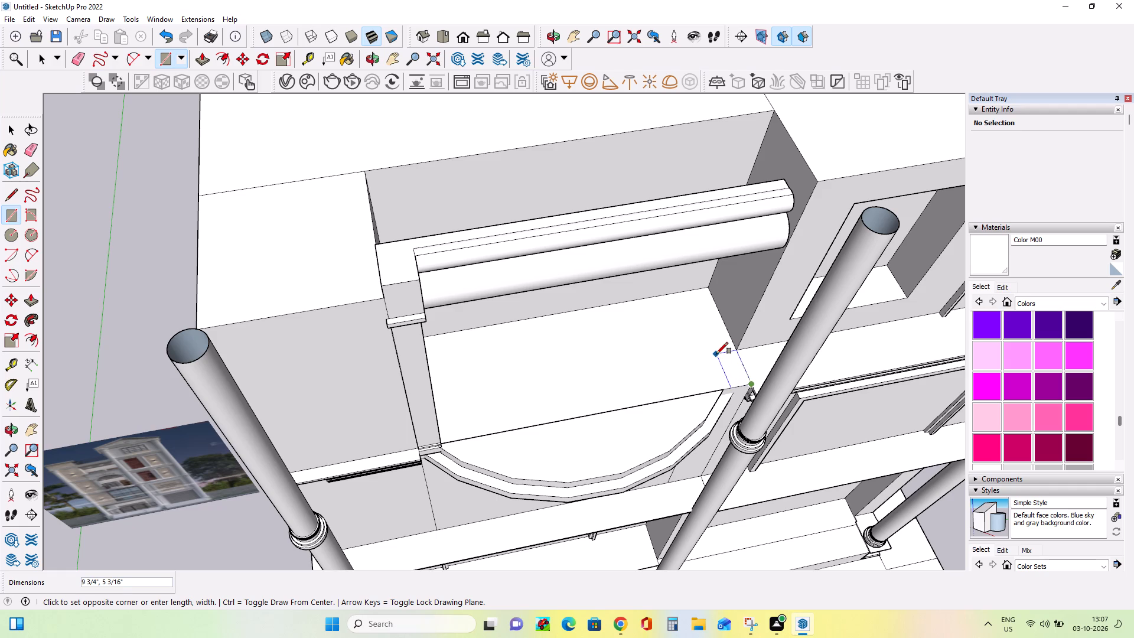
{"action": "left_click", "coordinate": [716, 354]}
Push/pull the small corner rectangle upward to the molded beam's level as the bay's second pillar.
{"action": "middle_click_drag", "start_coordinate": [697, 401], "coordinate": [605, 357]}
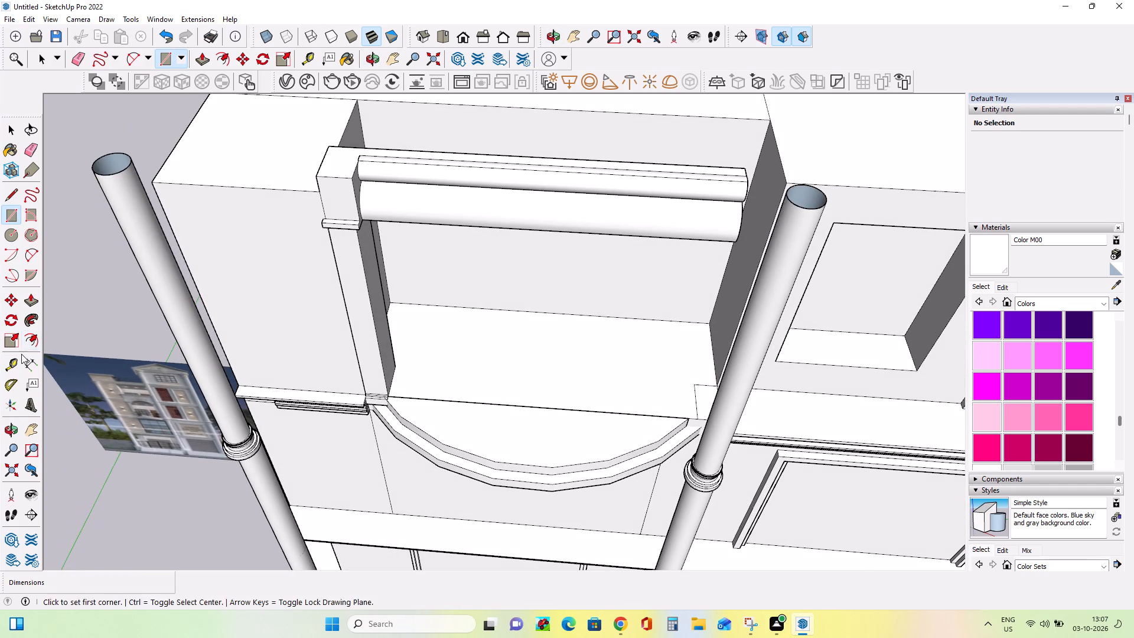
{"action": "left_click", "coordinate": [35, 298]}
{"action": "left_click", "coordinate": [708, 395]}
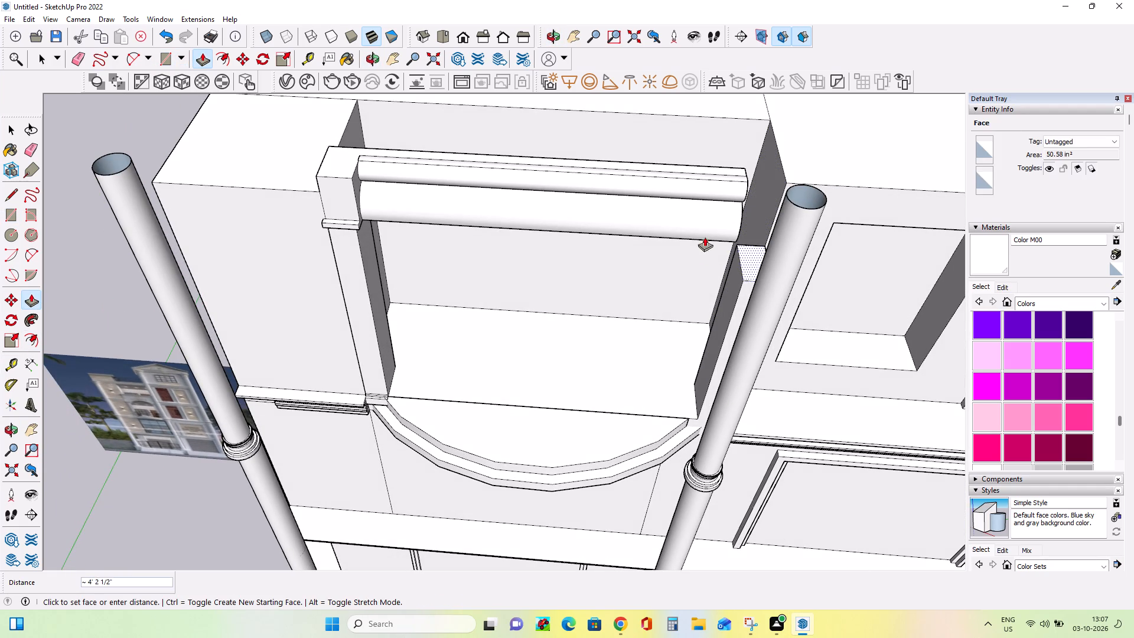
{"action": "left_click", "coordinate": [693, 198]}
Push/pull the molded beam's profiled end face outward to extend it toward the new pillar beside the second column.
{"action": "middle_click_drag", "start_coordinate": [738, 228], "coordinate": [737, 229]}
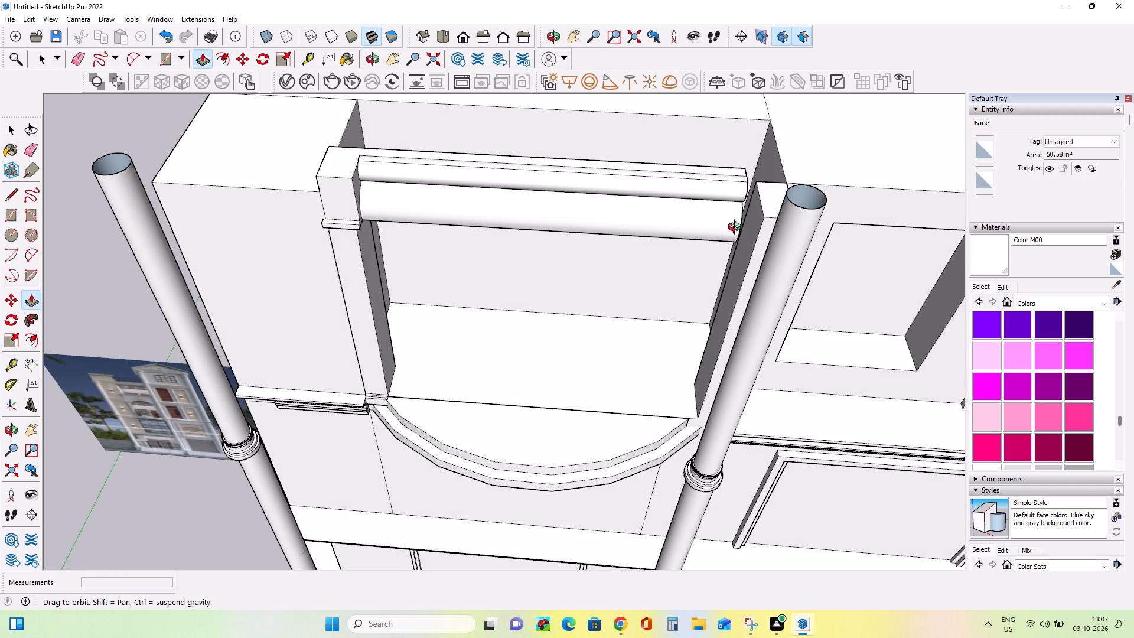
{"action": "middle_click_drag", "start_coordinate": [737, 229], "coordinate": [554, 219]}
{"action": "scroll", "coordinate": [725, 285], "scroll_direction": "up", "scroll_amount": 4}
{"action": "left_click", "coordinate": [689, 252]}
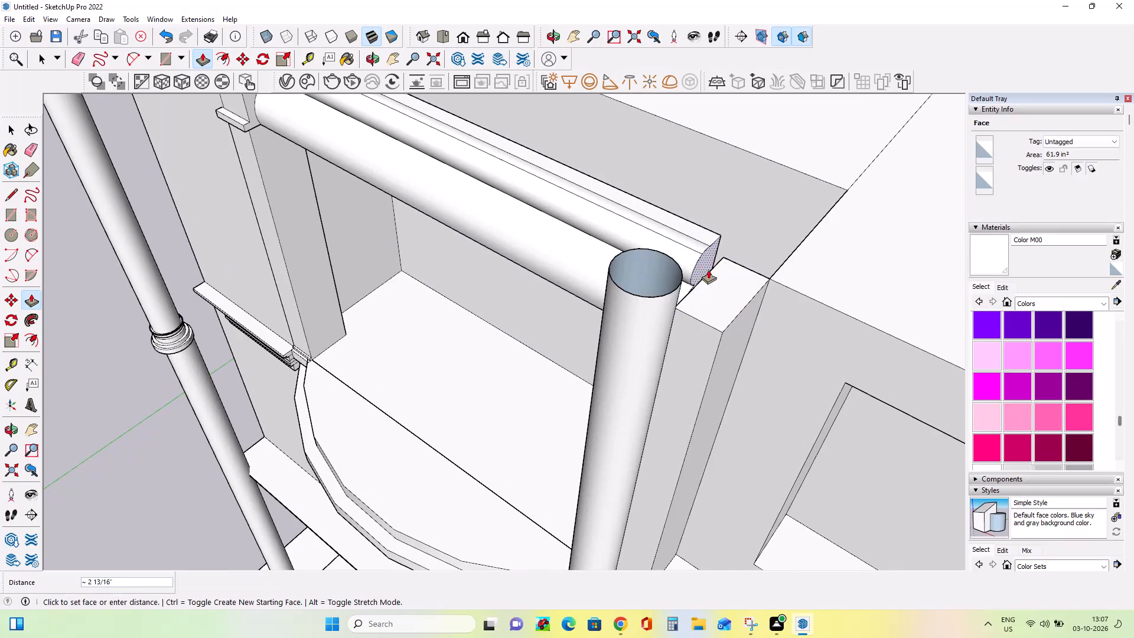
{"action": "left_click", "coordinate": [708, 270]}
Push/pull the new pillar's top face up about 2 1/2" to the level of the beam's top.
{"action": "left_click", "coordinate": [728, 295]}
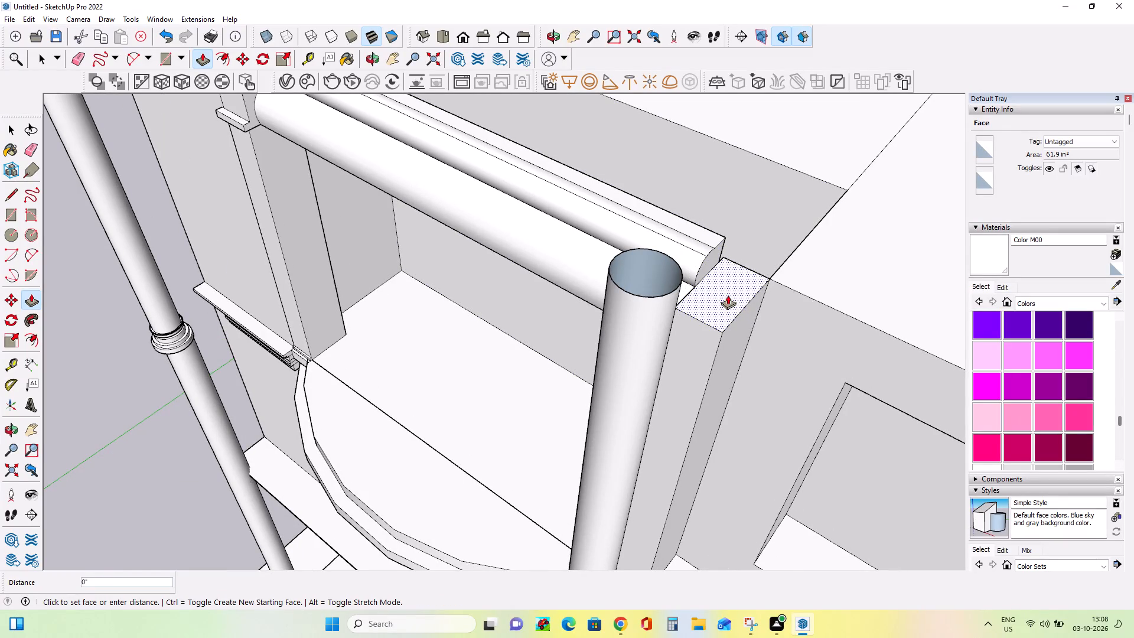
{"action": "left_click", "coordinate": [705, 256]}
Push/pull the top face of the first pillar's block 1 1/4" to make it flush with the beam's top.
{"action": "middle_click_drag", "start_coordinate": [625, 398], "coordinate": [770, 300]}
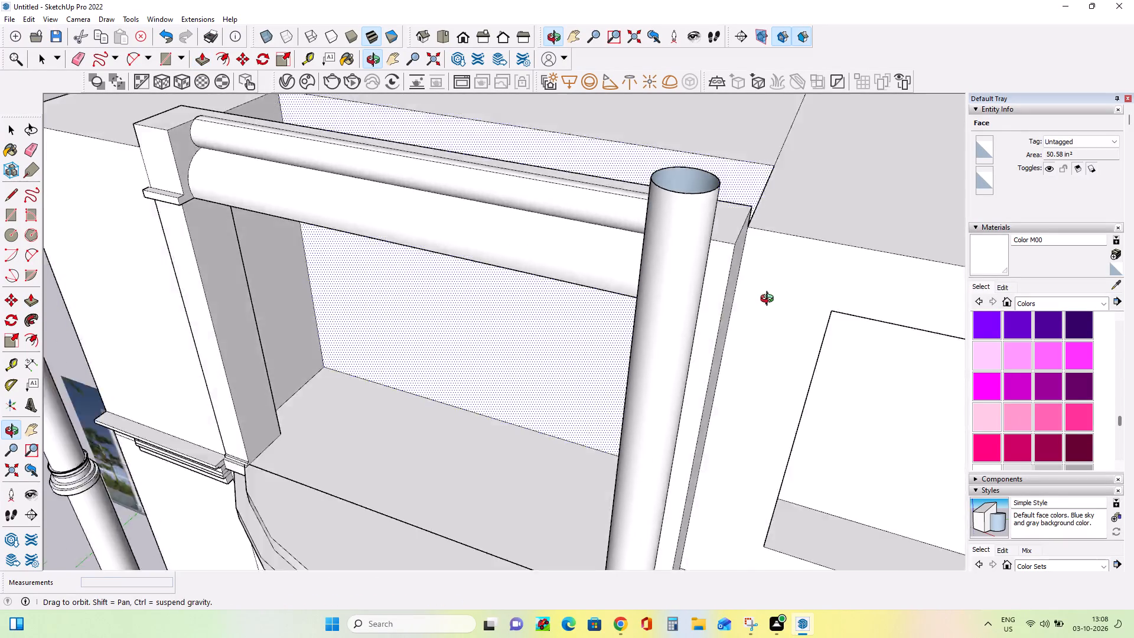
{"action": "middle_click_drag", "start_coordinate": [770, 300], "coordinate": [803, 283]}
{"action": "scroll", "coordinate": [794, 307], "scroll_direction": "down", "scroll_amount": 12}
{"action": "middle_click_drag", "start_coordinate": [637, 385], "coordinate": [670, 351]}
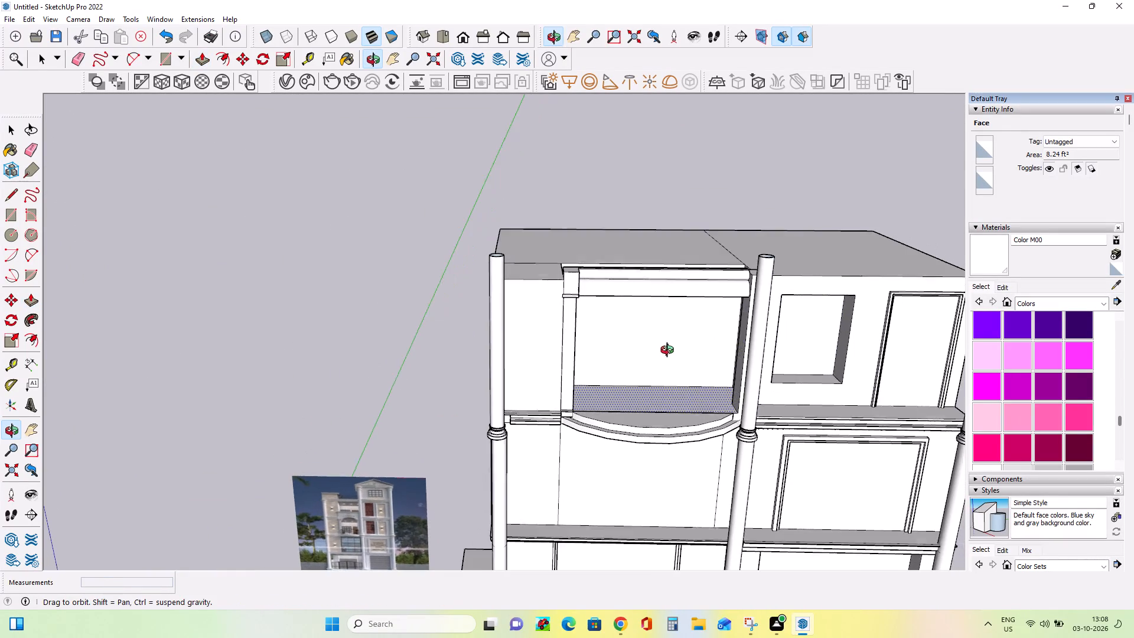
{"action": "middle_click_drag", "start_coordinate": [670, 351], "coordinate": [672, 353]}
{"action": "middle_click_drag", "start_coordinate": [588, 268], "coordinate": [611, 358]}
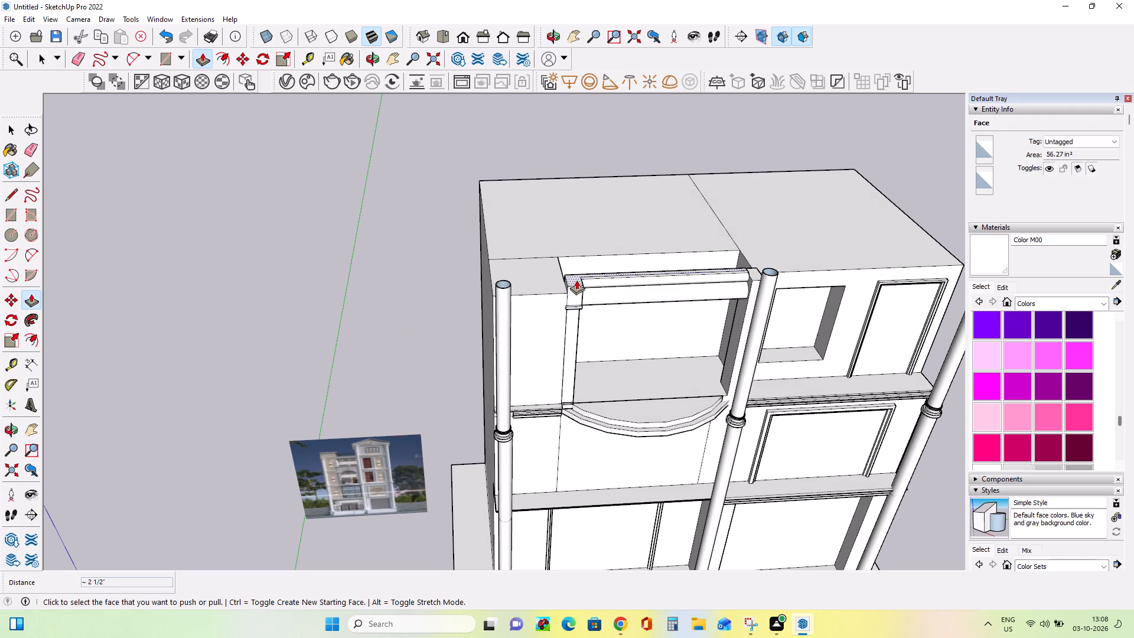
{"action": "left_click", "coordinate": [576, 280]}
{"action": "left_click", "coordinate": [575, 279]}
{"action": "left_click", "coordinate": [576, 274]}
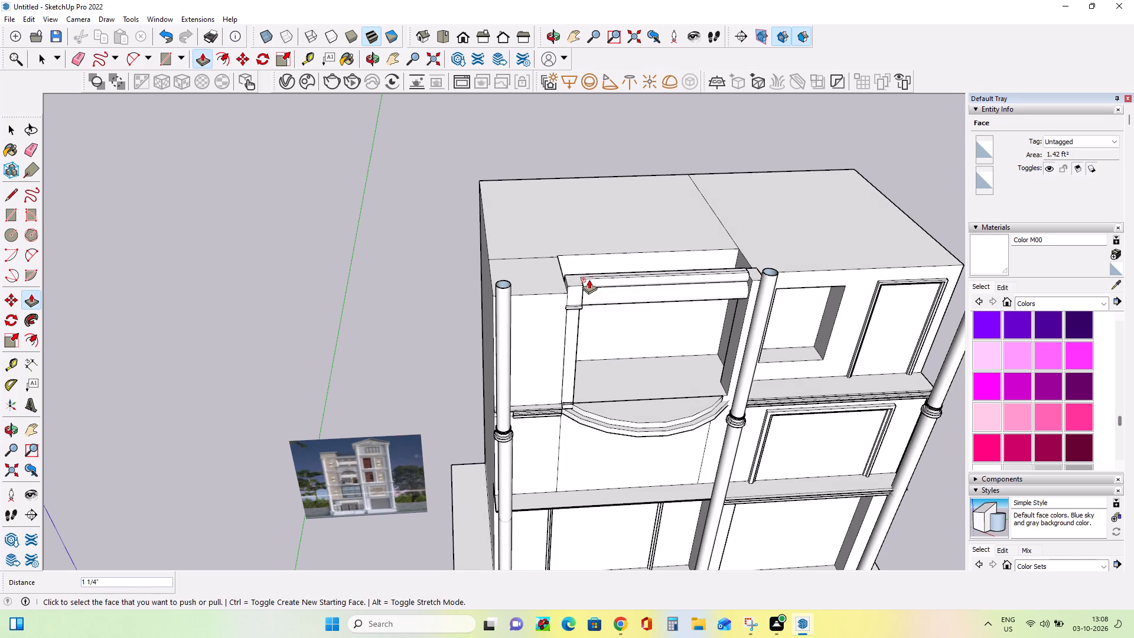
Draw a rectangle about 1' 1 15/16" by 6' 8 3/16" at roof level over the open back part of the left bay.
{"action": "middle_click_drag", "start_coordinate": [591, 282], "coordinate": [610, 403]}
{"action": "scroll", "coordinate": [583, 320], "scroll_direction": "up", "scroll_amount": 2}
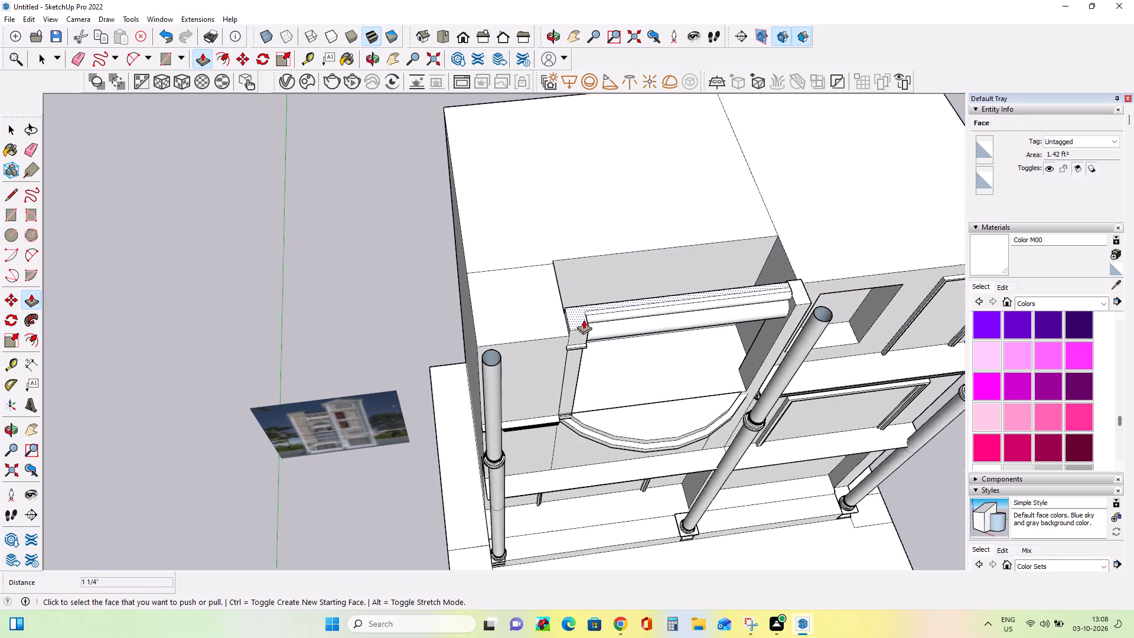
{"action": "scroll", "coordinate": [584, 320], "scroll_direction": "up", "scroll_amount": 5}
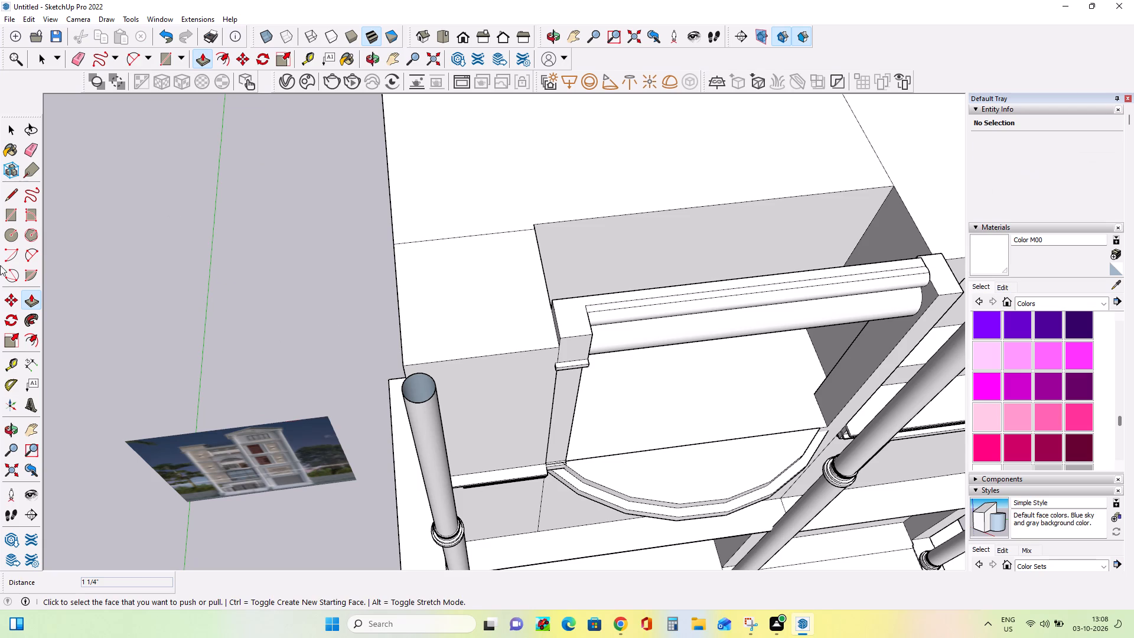
{"action": "left_click", "coordinate": [11, 217]}
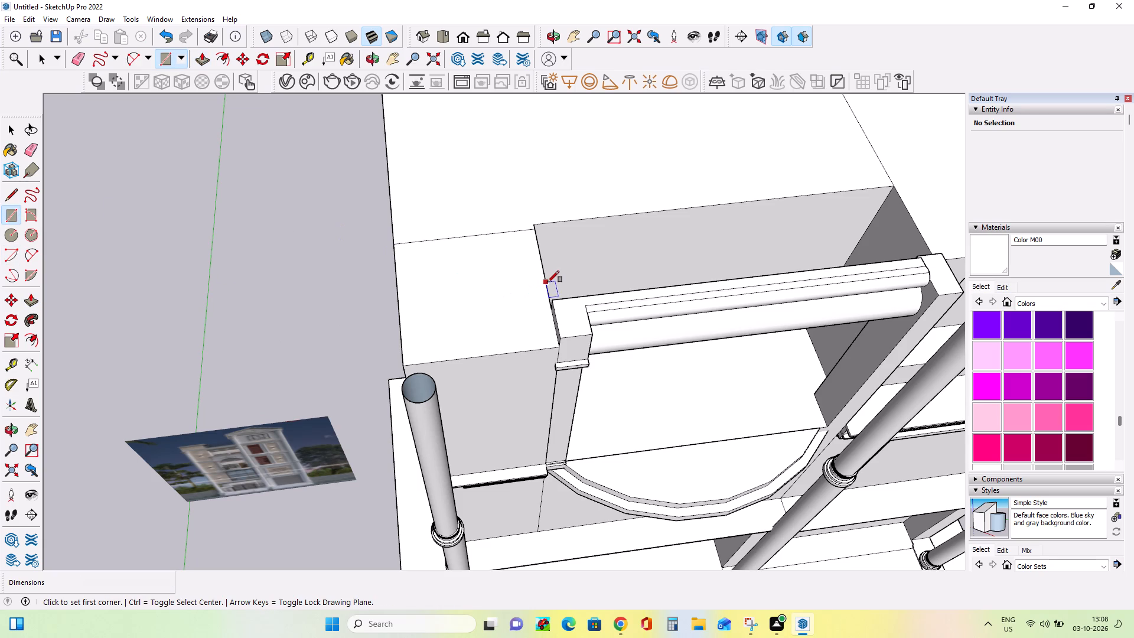
{"action": "left_click", "coordinate": [548, 282]}
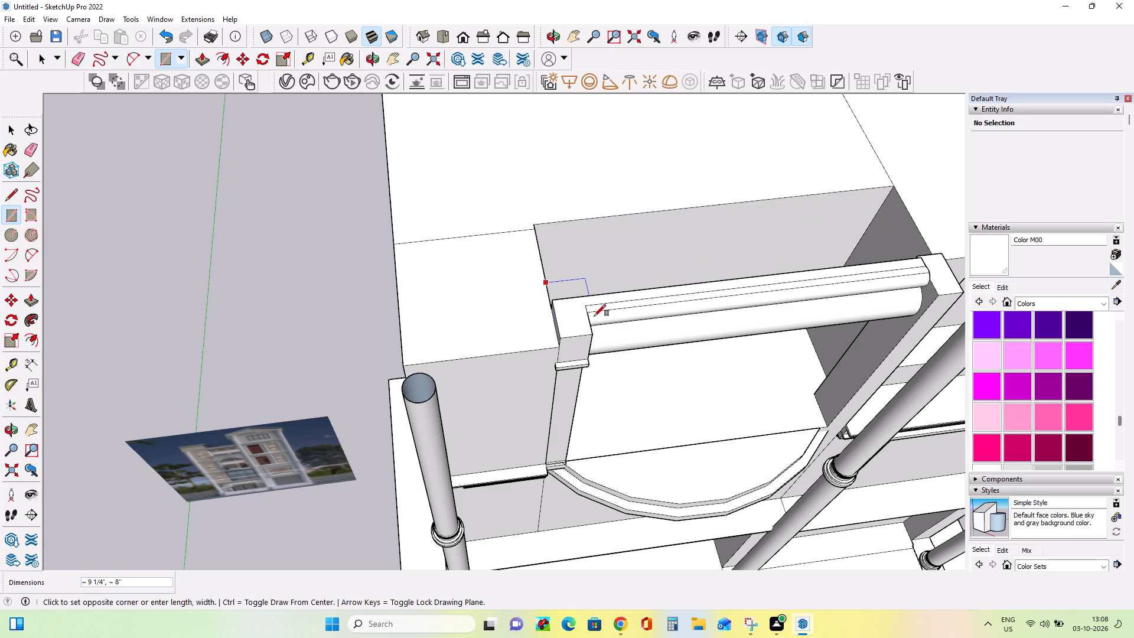
{"action": "key", "text": "Escape"}
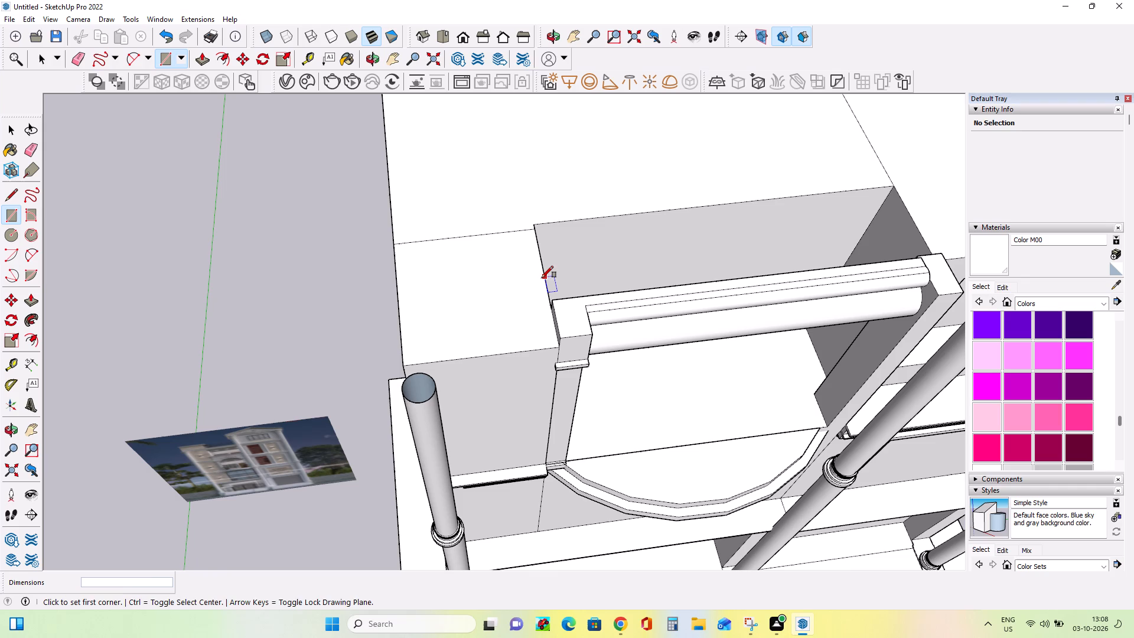
{"action": "left_click", "coordinate": [542, 278]}
{"action": "left_click", "coordinate": [897, 190]}
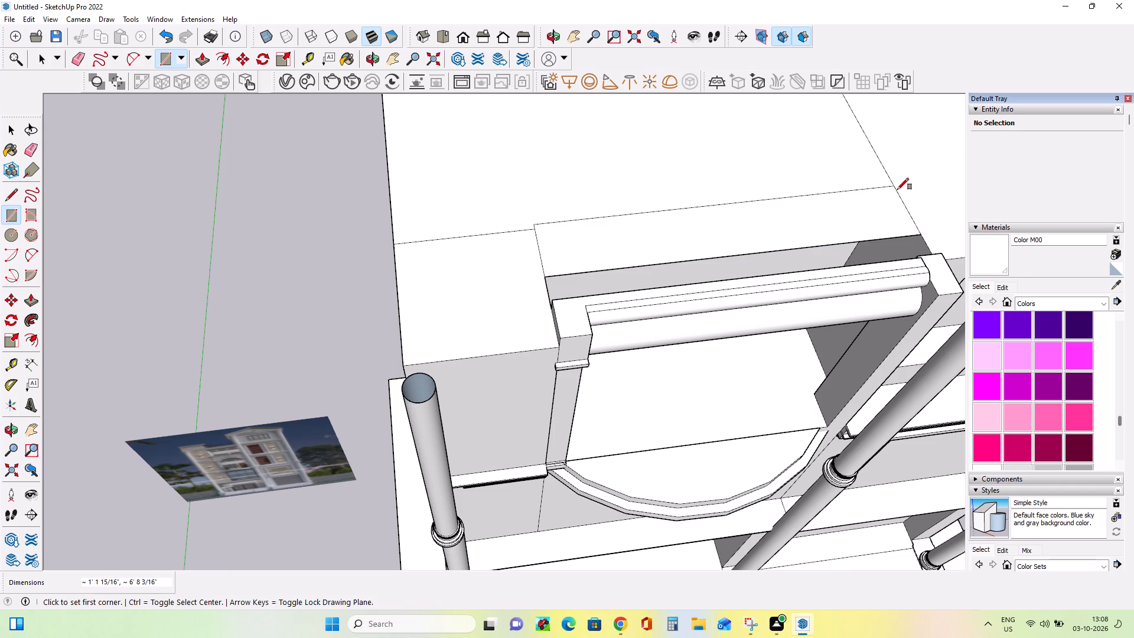
Examine the bay's roof infill, molded beam and pillars from several angles, along with the whole facade.
{"action": "left_click", "coordinate": [38, 298]}
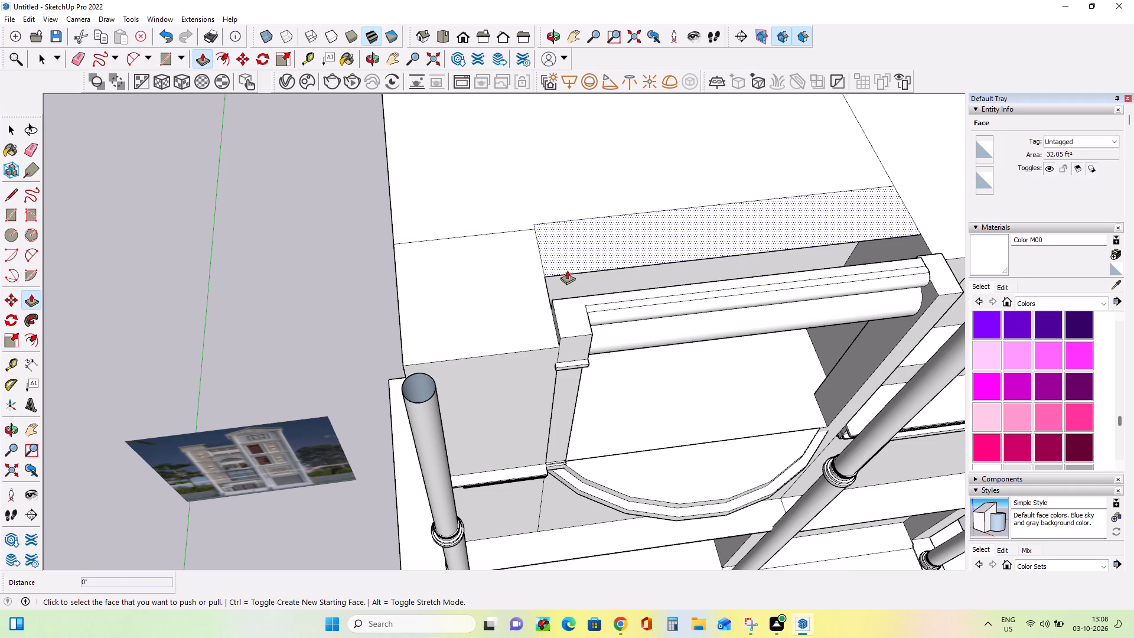
{"action": "middle_click_drag", "start_coordinate": [578, 304], "coordinate": [894, 372]}
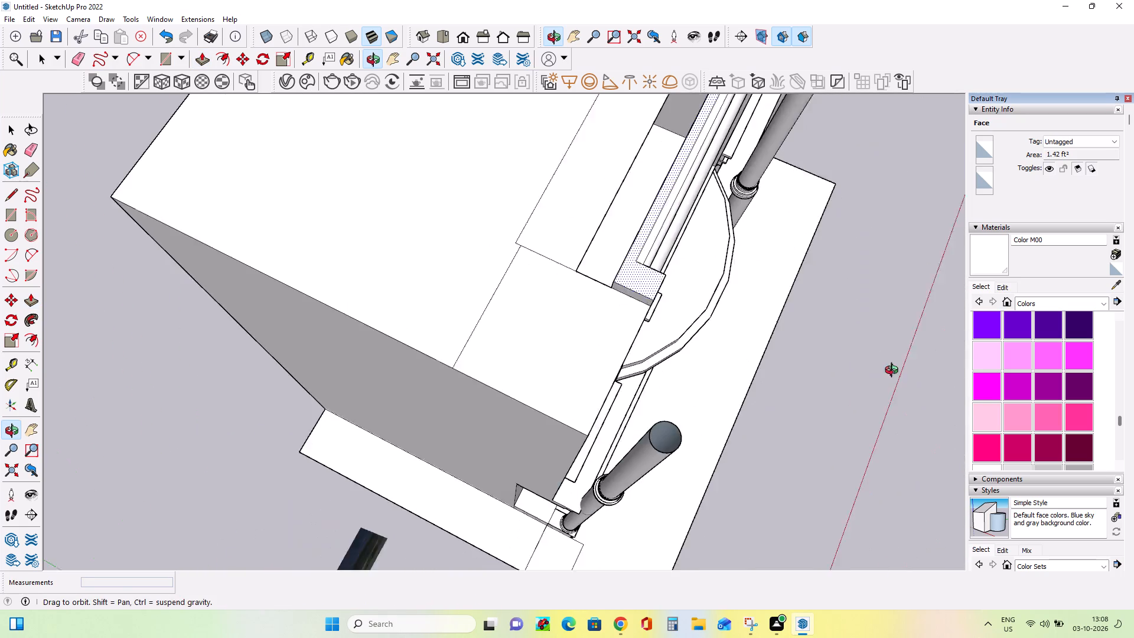
{"action": "middle_click_drag", "start_coordinate": [894, 372], "coordinate": [900, 367]}
{"action": "middle_click_drag", "start_coordinate": [682, 333], "coordinate": [504, 345]}
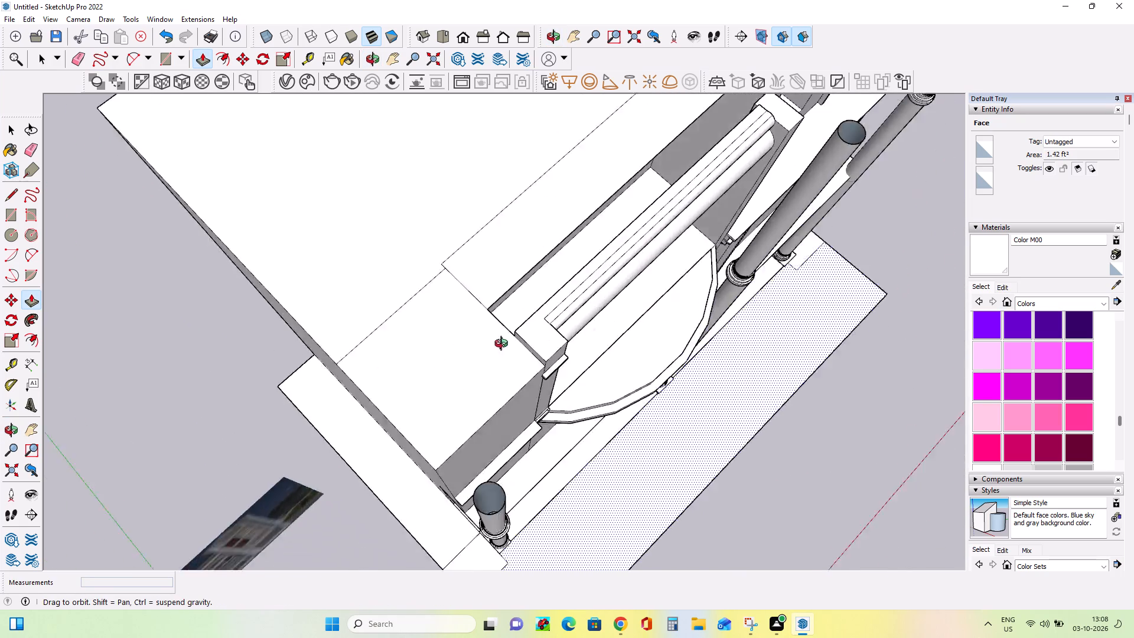
{"action": "middle_click_drag", "start_coordinate": [504, 345], "coordinate": [377, 337]}
{"action": "middle_click_drag", "start_coordinate": [421, 318], "coordinate": [428, 167]}
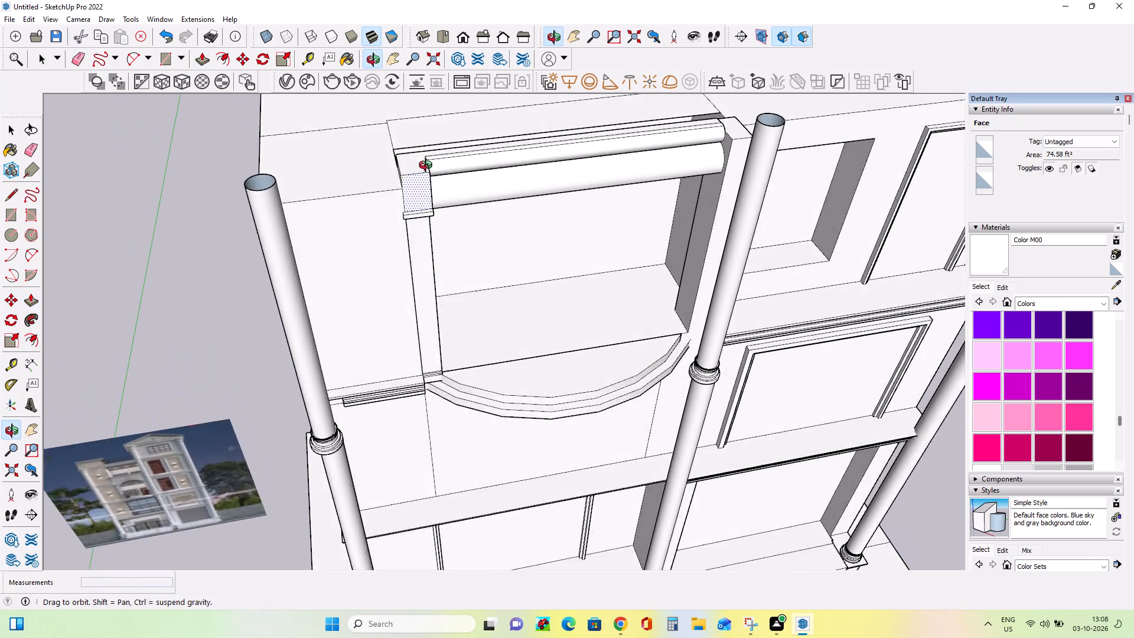
{"action": "middle_click_drag", "start_coordinate": [428, 167], "coordinate": [432, 147]}
{"action": "middle_click_drag", "start_coordinate": [552, 300], "coordinate": [504, 199]}
{"action": "scroll", "coordinate": [490, 158], "scroll_direction": "up", "scroll_amount": 3}
{"action": "scroll", "coordinate": [494, 167], "scroll_direction": "down", "scroll_amount": 2}
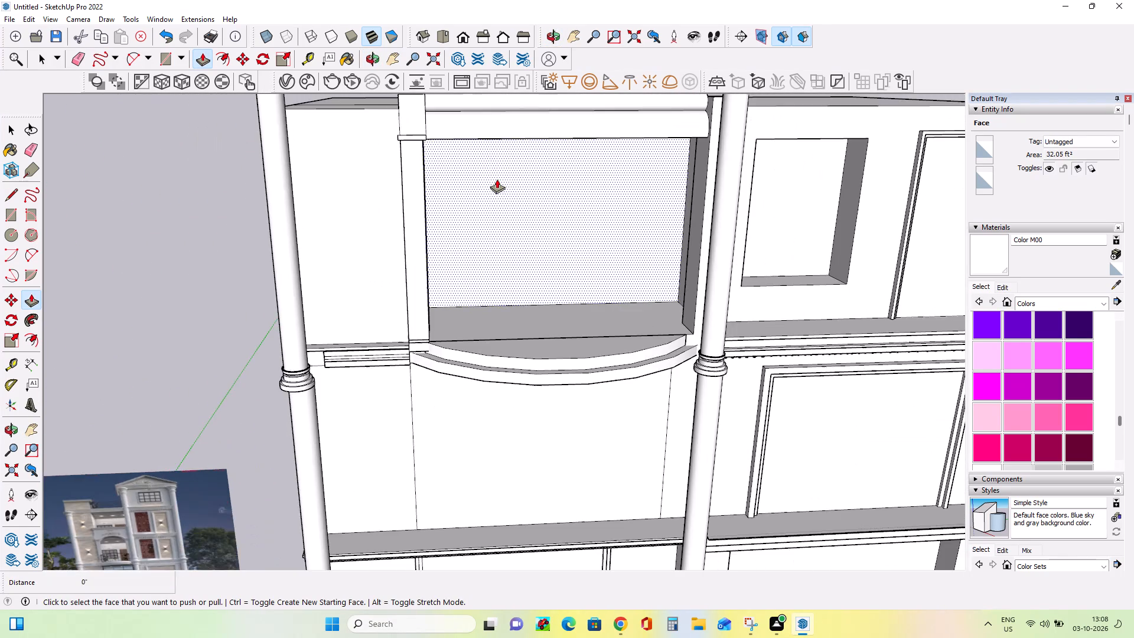
{"action": "scroll", "coordinate": [497, 179], "scroll_direction": "down", "scroll_amount": 7}
{"action": "middle_click_drag", "start_coordinate": [567, 291], "coordinate": [555, 325]}
{"action": "middle_click_drag", "start_coordinate": [617, 378], "coordinate": [611, 317]}
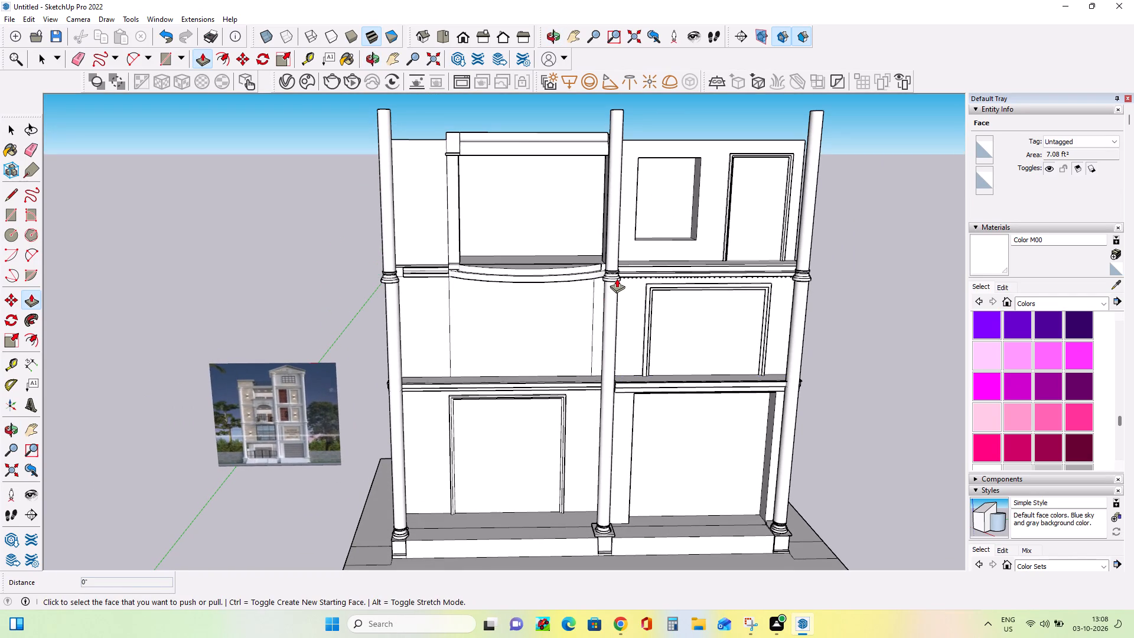
{"action": "scroll", "coordinate": [728, 266], "scroll_direction": "down", "scroll_amount": 5}
{"action": "middle_click_drag", "start_coordinate": [738, 304], "coordinate": [739, 336]}
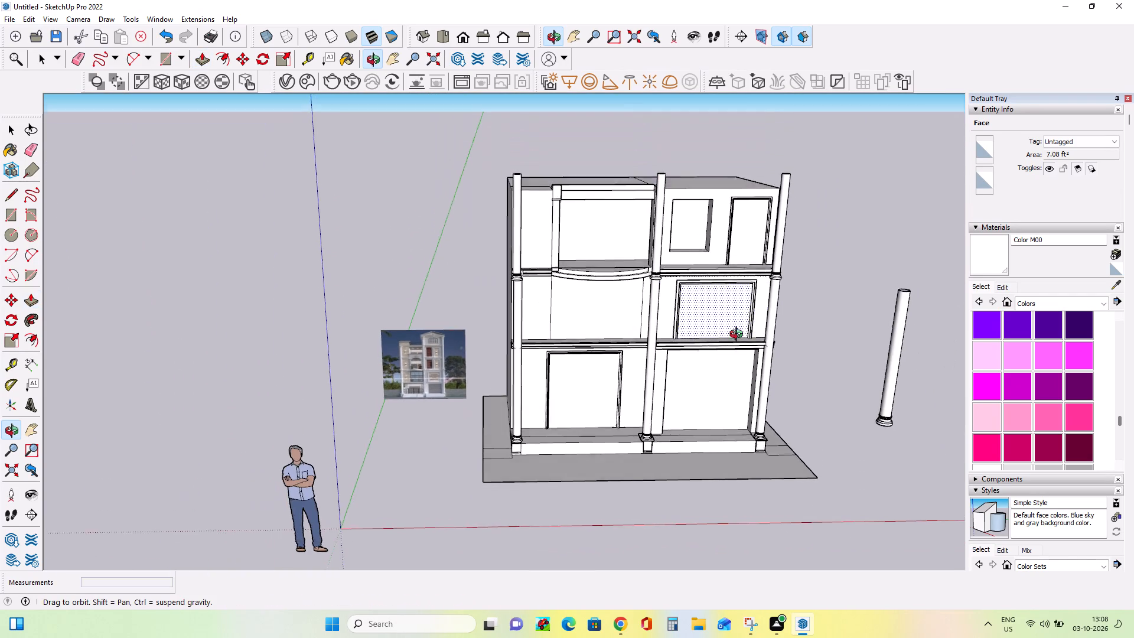
{"action": "middle_click_drag", "start_coordinate": [739, 336], "coordinate": [760, 427]}
{"action": "scroll", "coordinate": [744, 399], "scroll_direction": "down", "scroll_amount": 4}
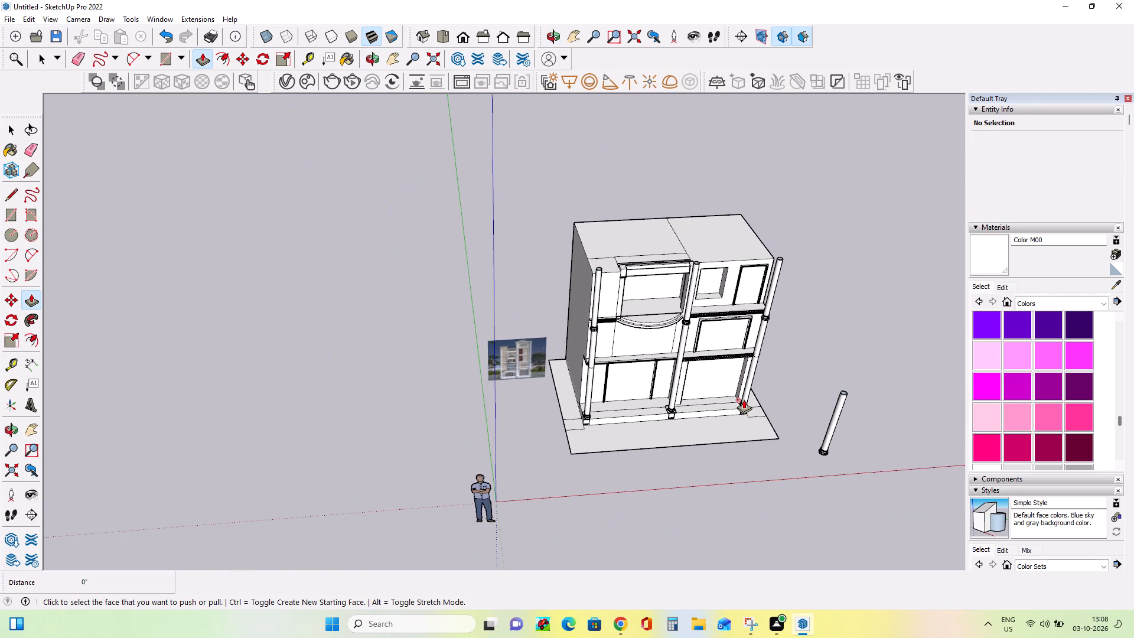